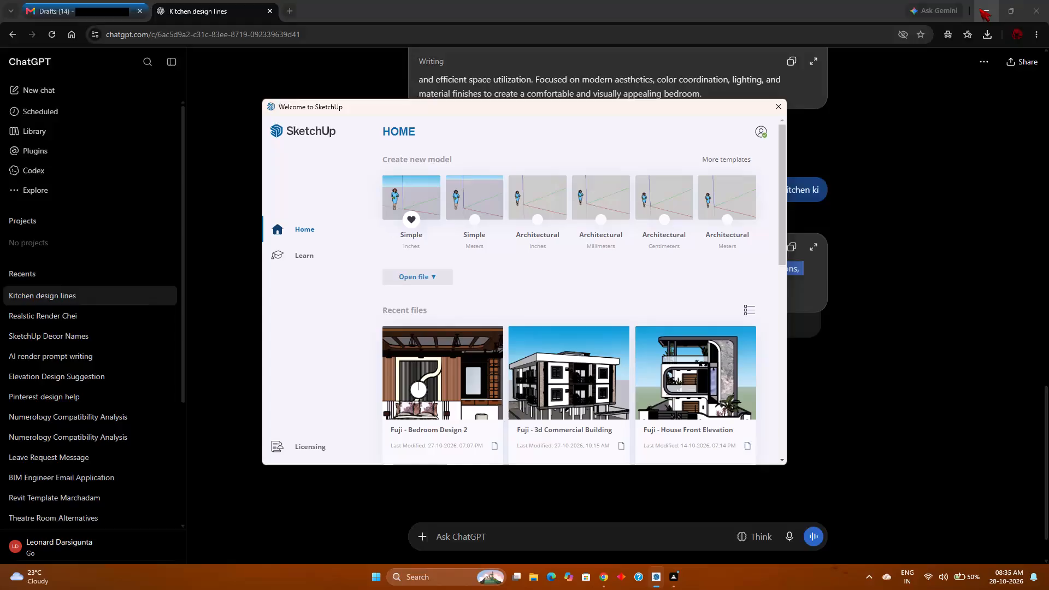
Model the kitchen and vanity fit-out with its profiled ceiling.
Minimize the browser window showing the kitchen design chat behind the SketchUp welcome window.
click(979, 8)
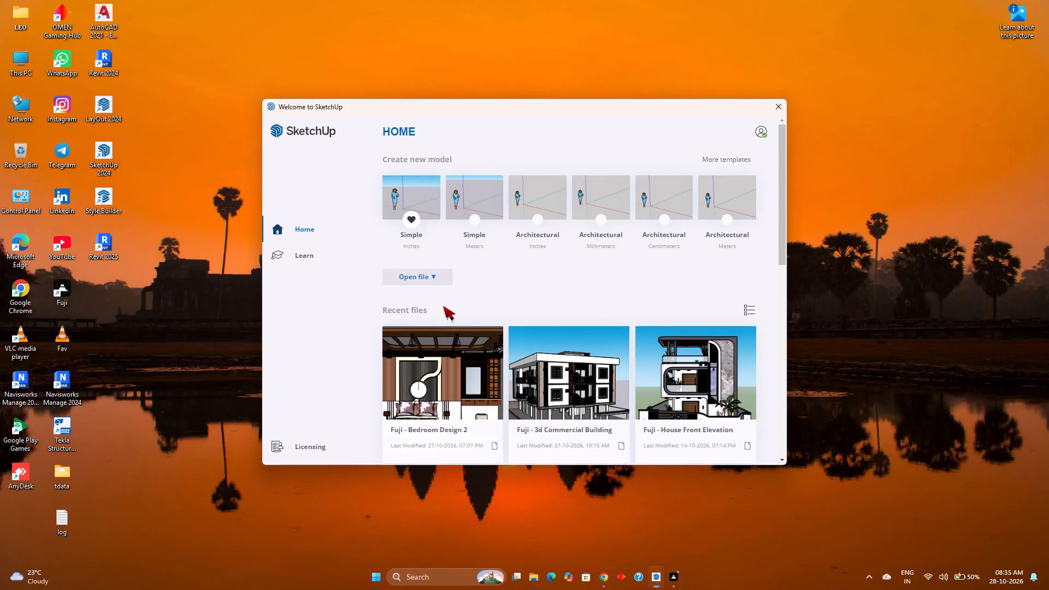
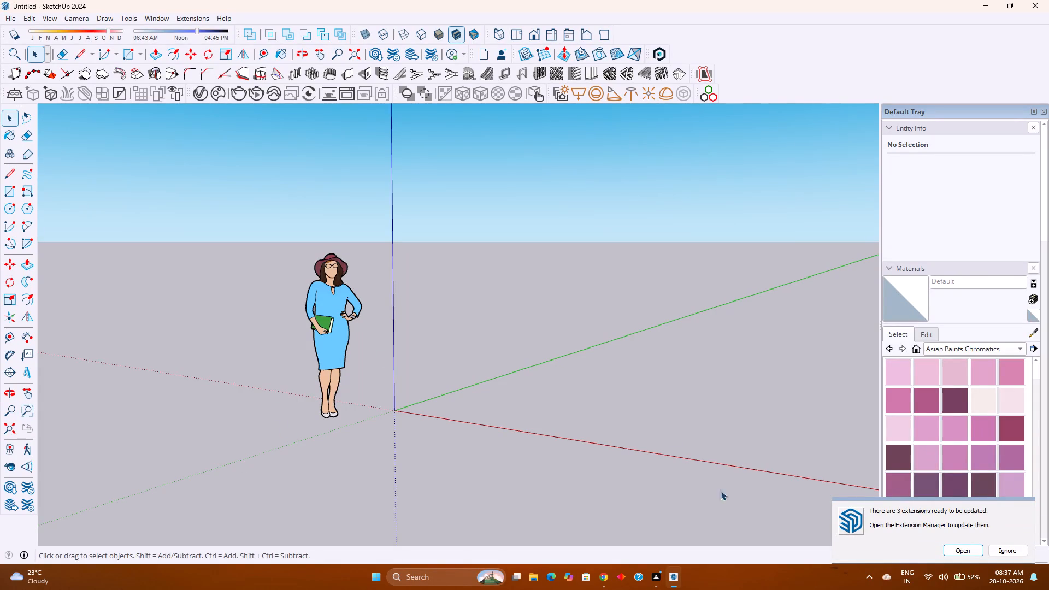
Dismiss the extension update notification.
click(1014, 553)
Delete the default scale figure of the woman beside the origin.
click(321, 318)
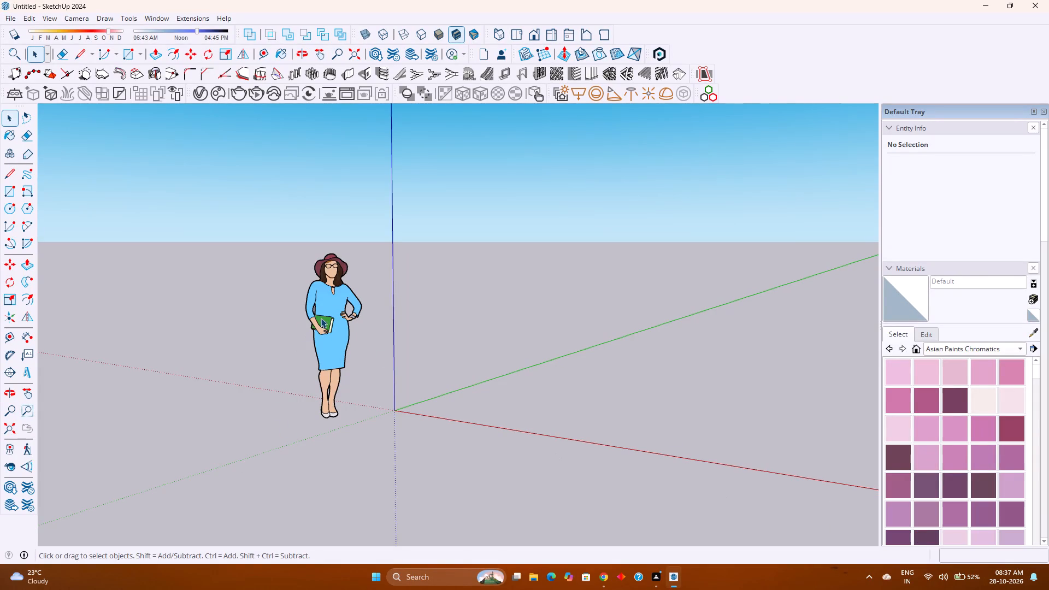
key(Delete)
Draw a 19' by 12' rectangle flat on the ground near the origin.
shift+middle_drag(508, 353, 322, 359)
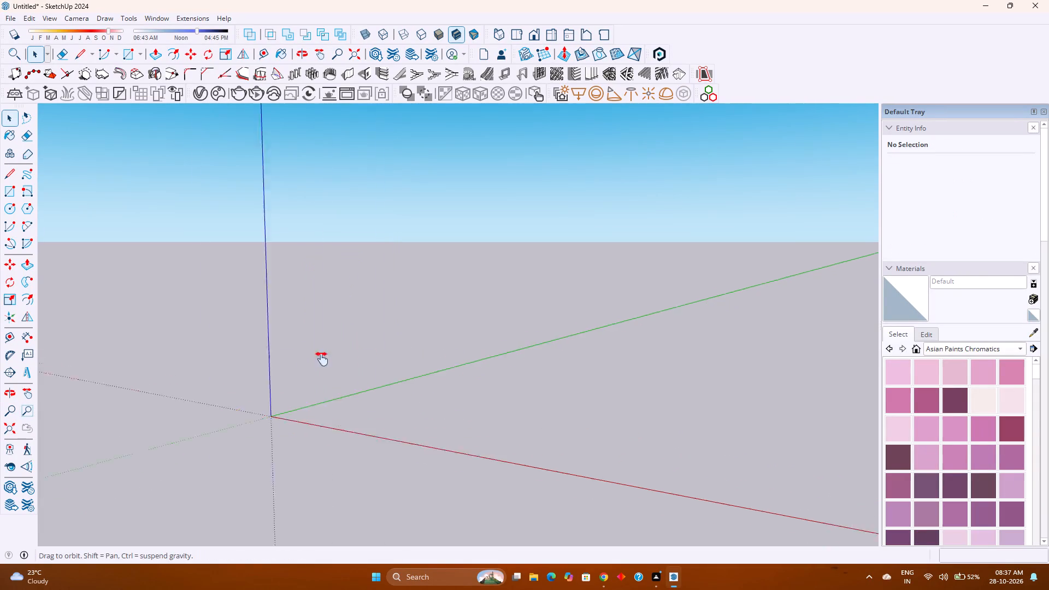
shift+middle_drag(322, 359, 260, 359)
middle_drag(266, 360, 393, 405)
shift+middle_drag(517, 357, 139, 308)
shift+middle_click(139, 308)
shift+middle_drag(537, 327, 356, 283)
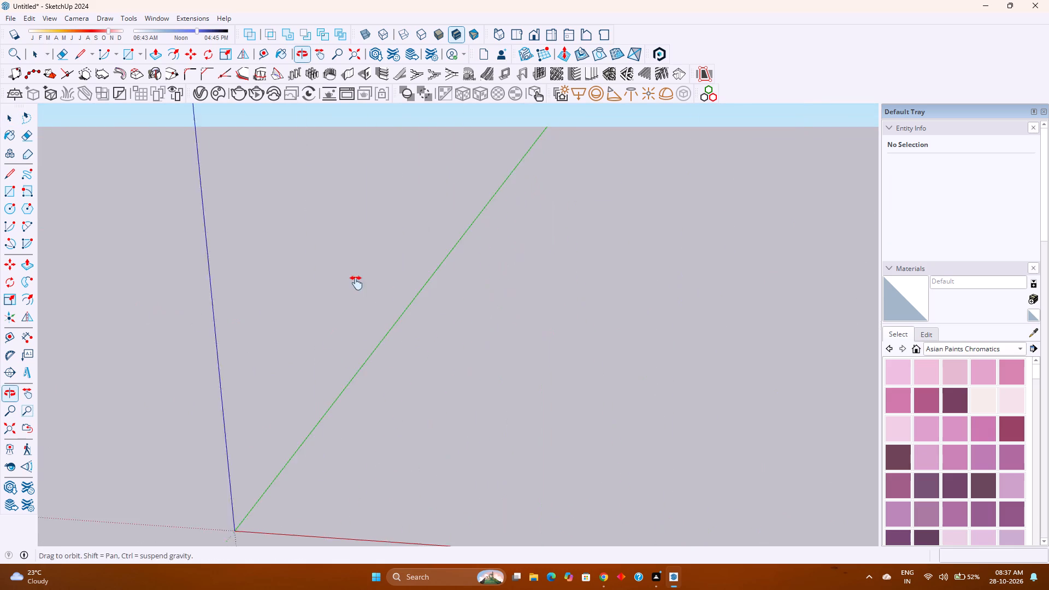
shift+middle_drag(356, 283, 356, 283)
scroll(394, 286, down, 3)
shift+middle_drag(558, 380, 412, 368)
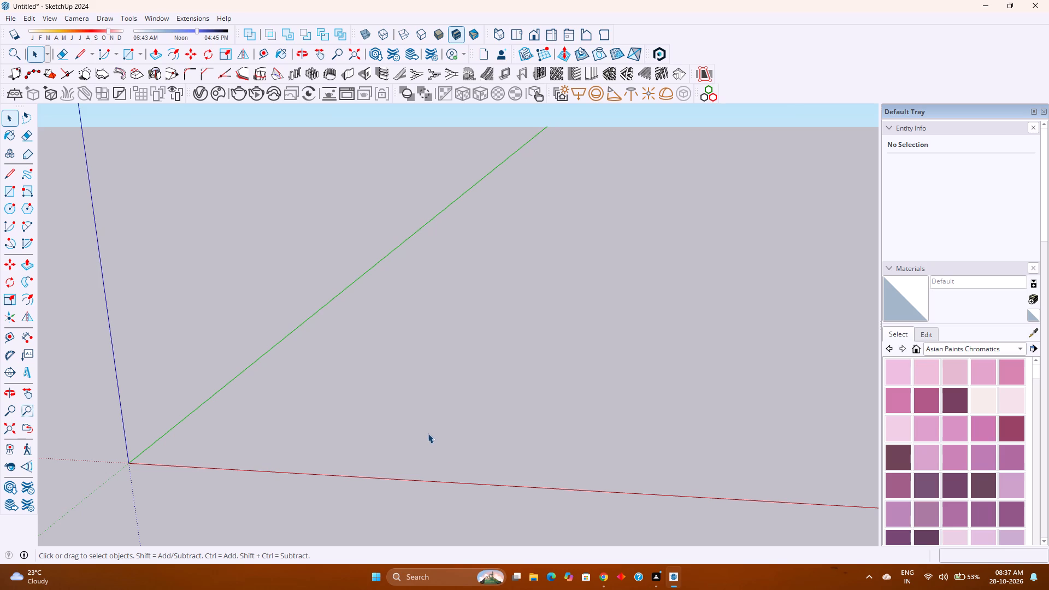
click(131, 52)
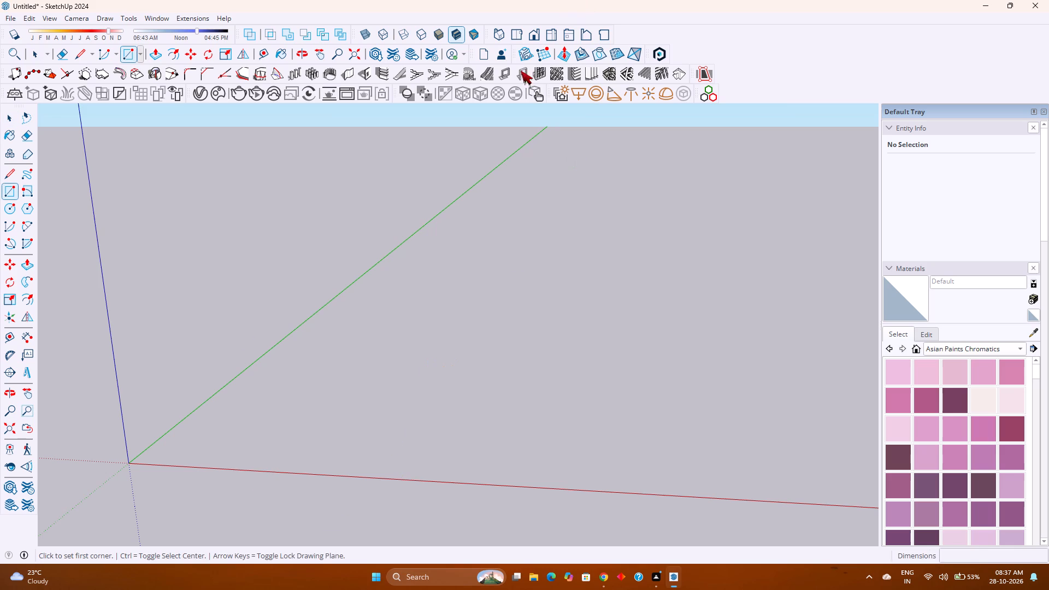
click(236, 429)
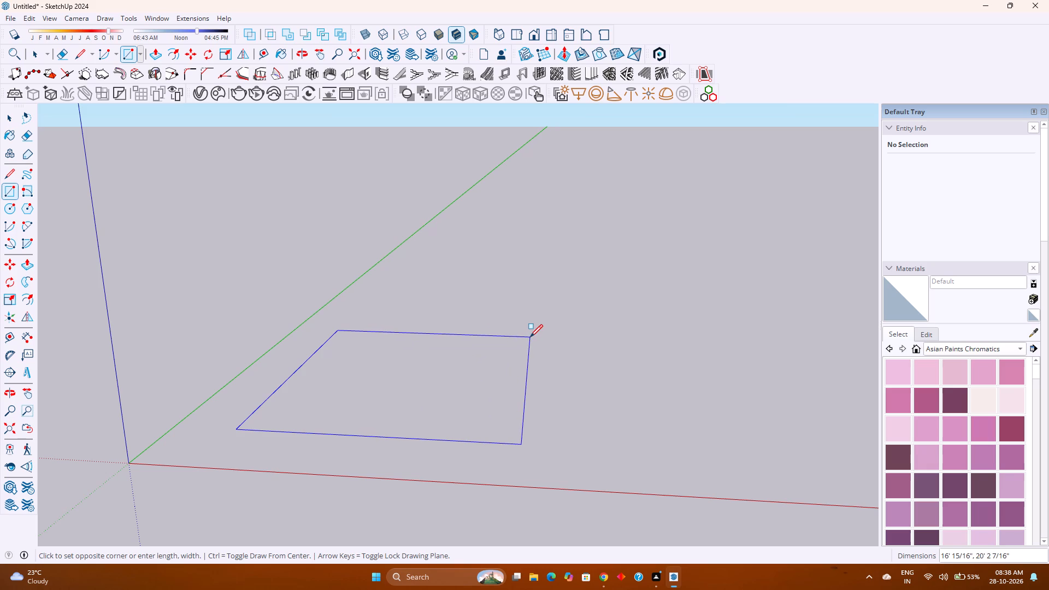
middle_drag(530, 339, 557, 396)
middle_click(557, 396)
middle_click(557, 396)
scroll(557, 396, down, 3)
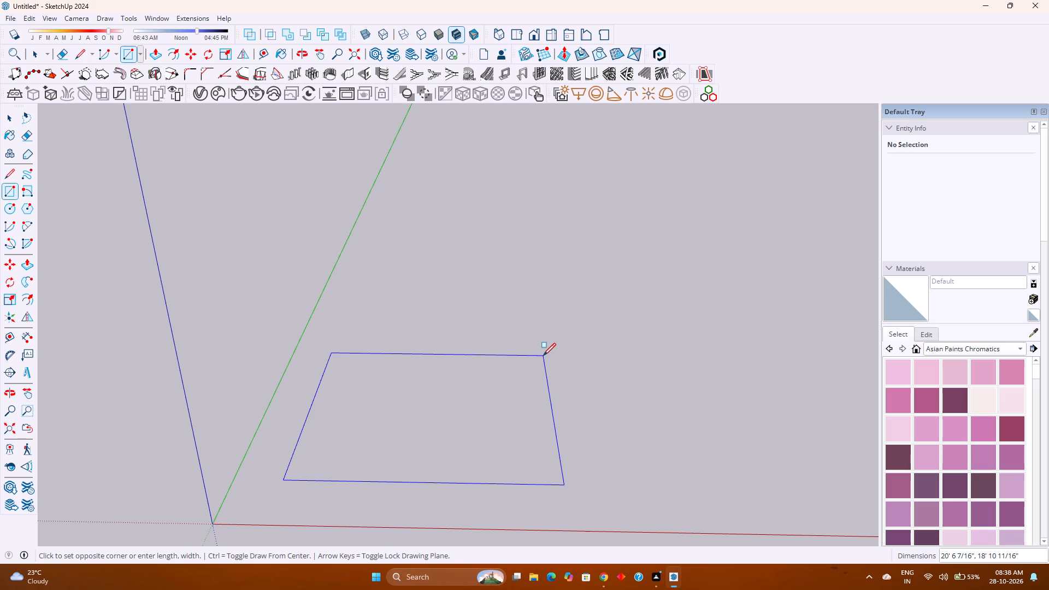
text(18)
key(BackSpace)
text(9')
key(comma)
text(12')
key(Return)
Extend the floor rectangle by moving its far 19' edge 6' outward along the green axis.
scroll(543, 356, down, 2)
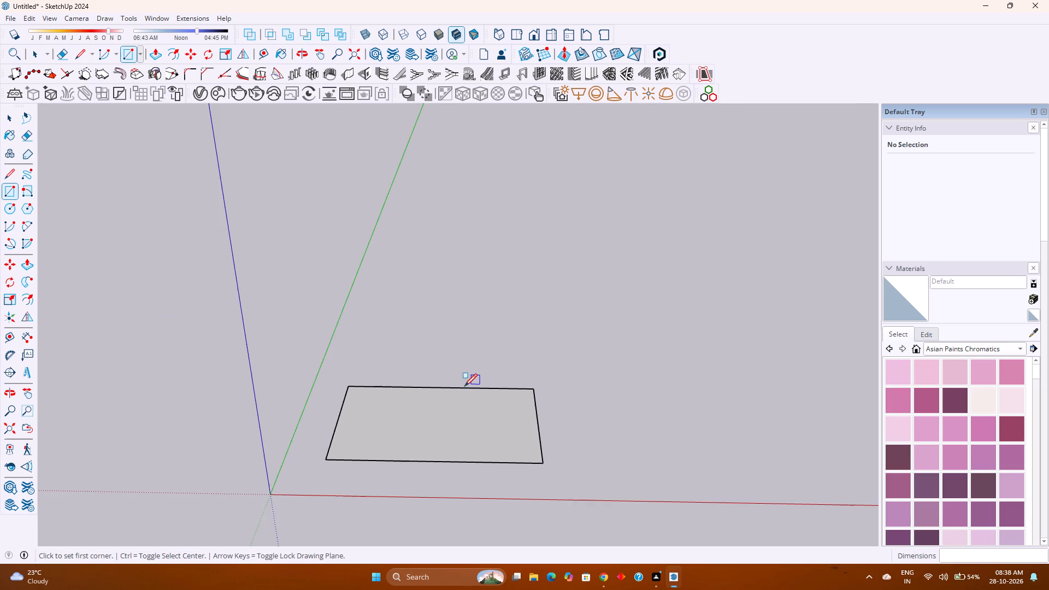
scroll(438, 418, up, 2)
middle_drag(438, 418, 394, 491)
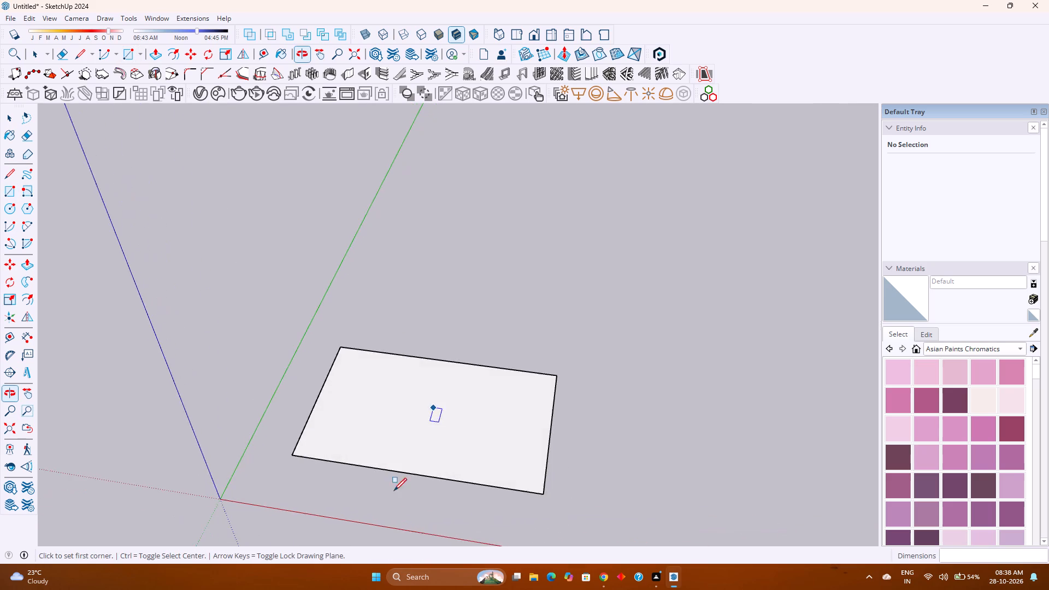
scroll(426, 464, down, 4)
key(space)
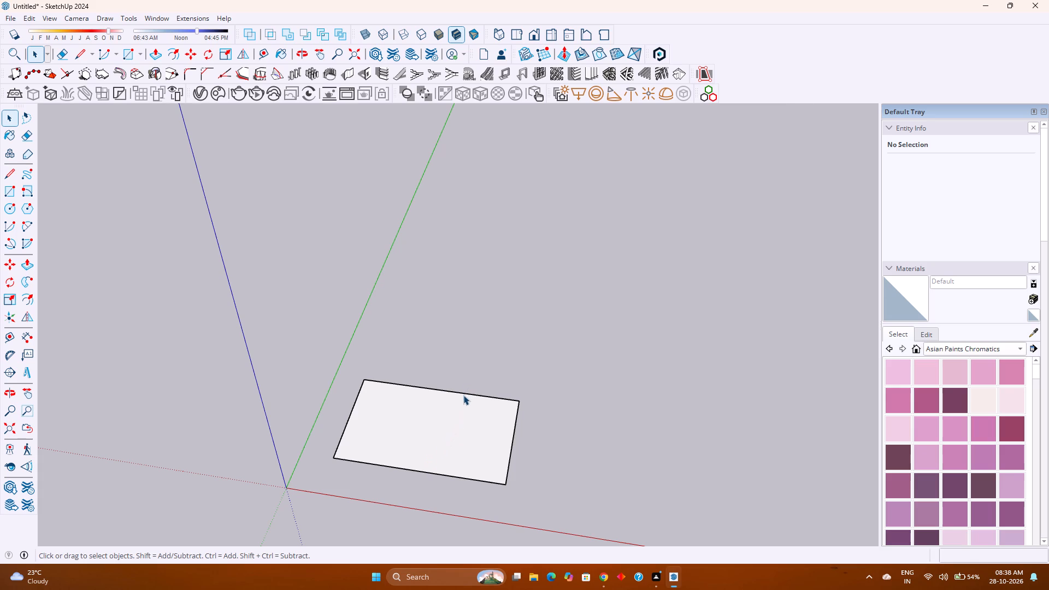
click(464, 394)
key(m)
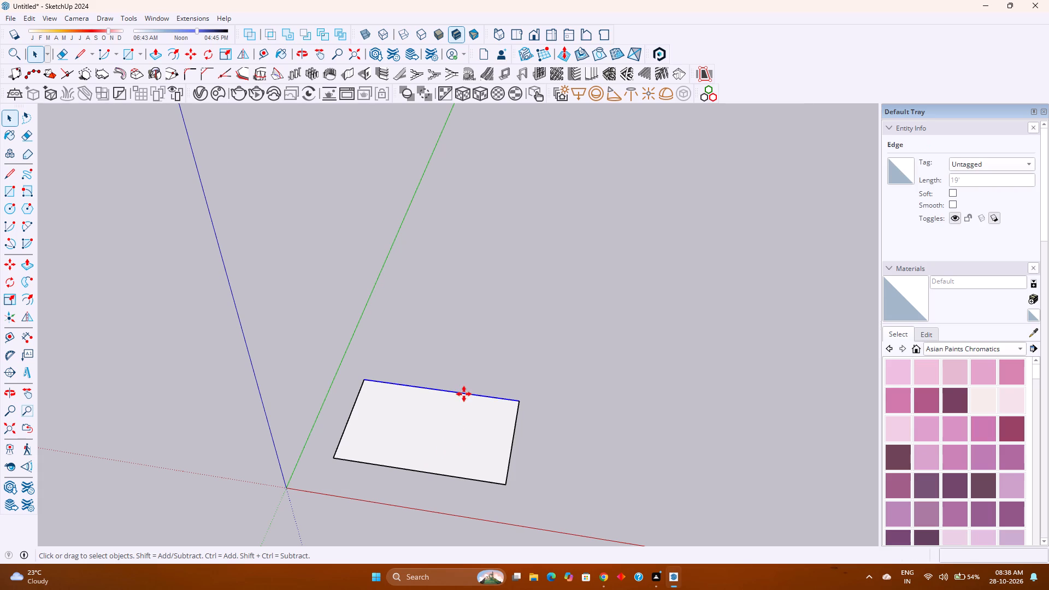
click(521, 404)
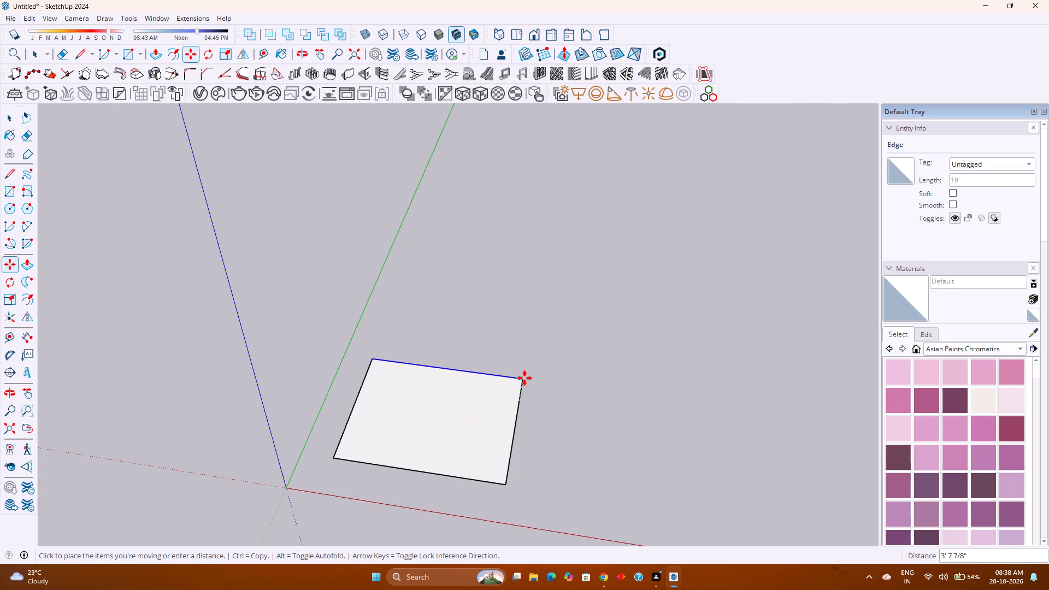
key(Left)
key(6)
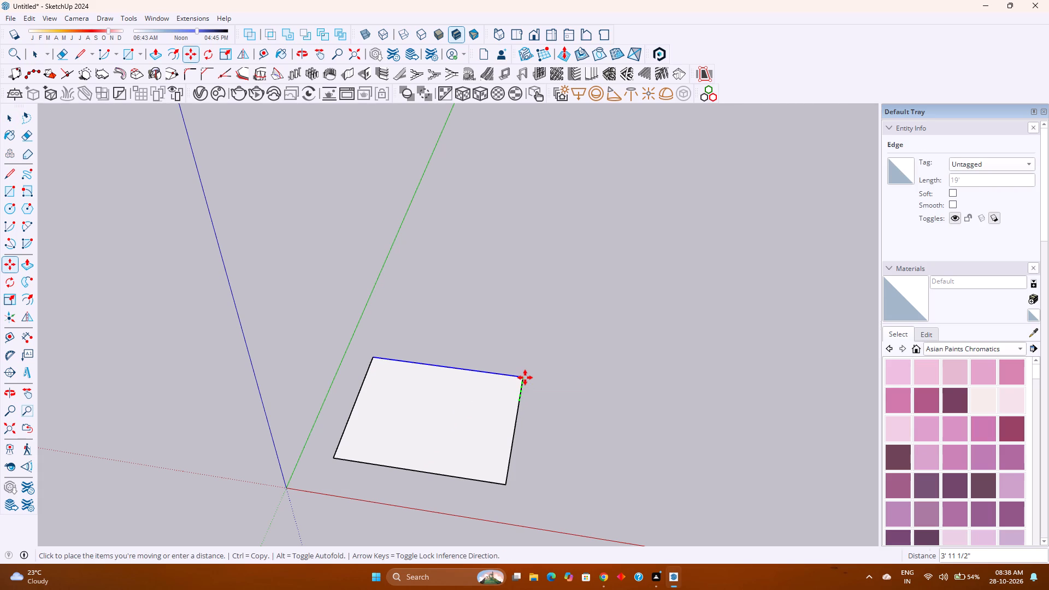
key(apostrophe)
key(Return)
key(space)
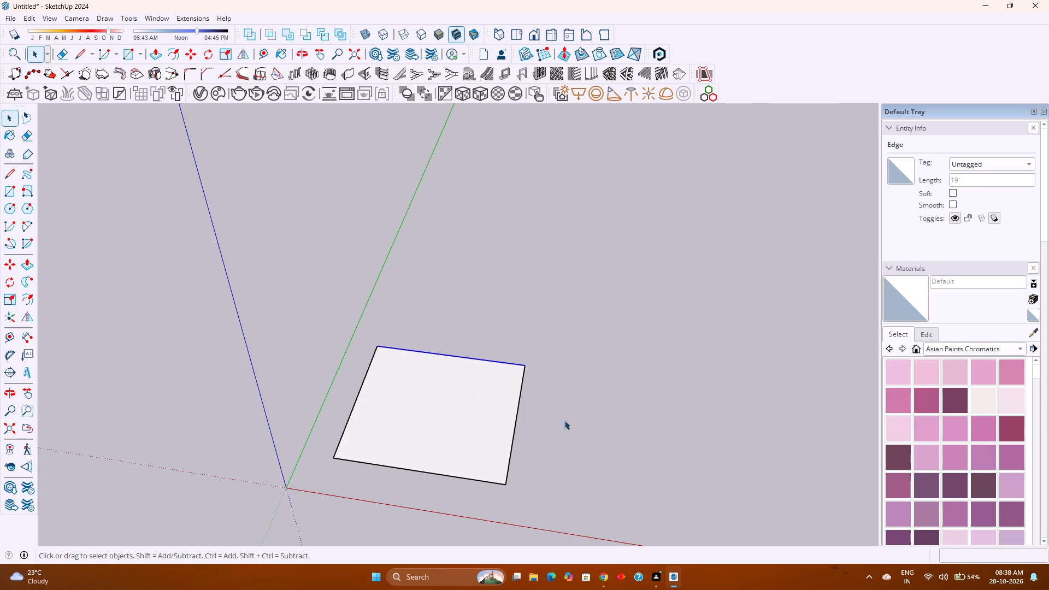
click(577, 422)
Make a group from the floor face and its bounding edges.
middle_drag(451, 424, 450, 480)
middle_click(450, 480)
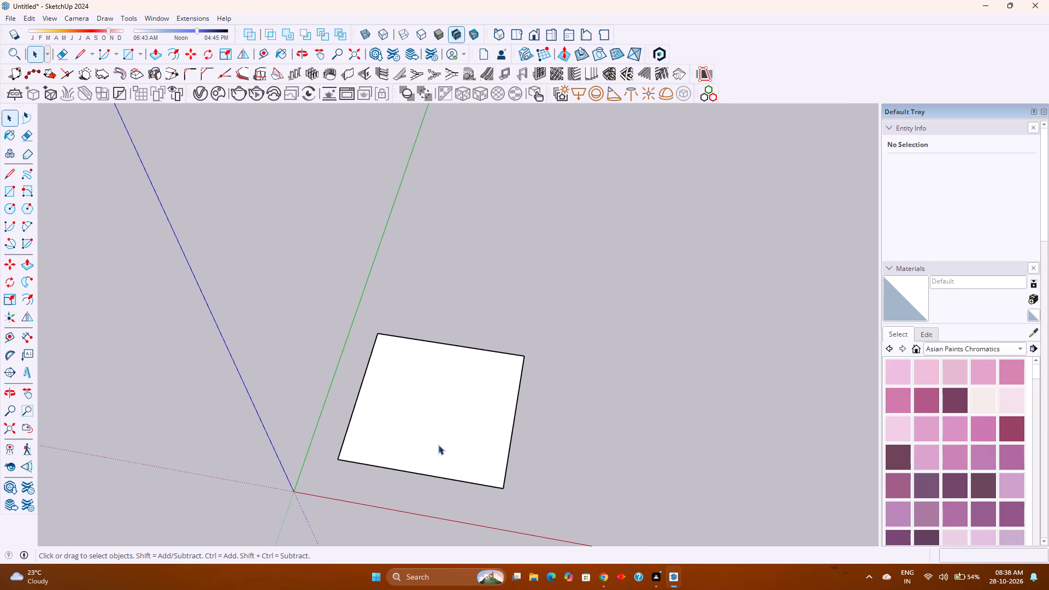
double_click(433, 407)
right_click(433, 407)
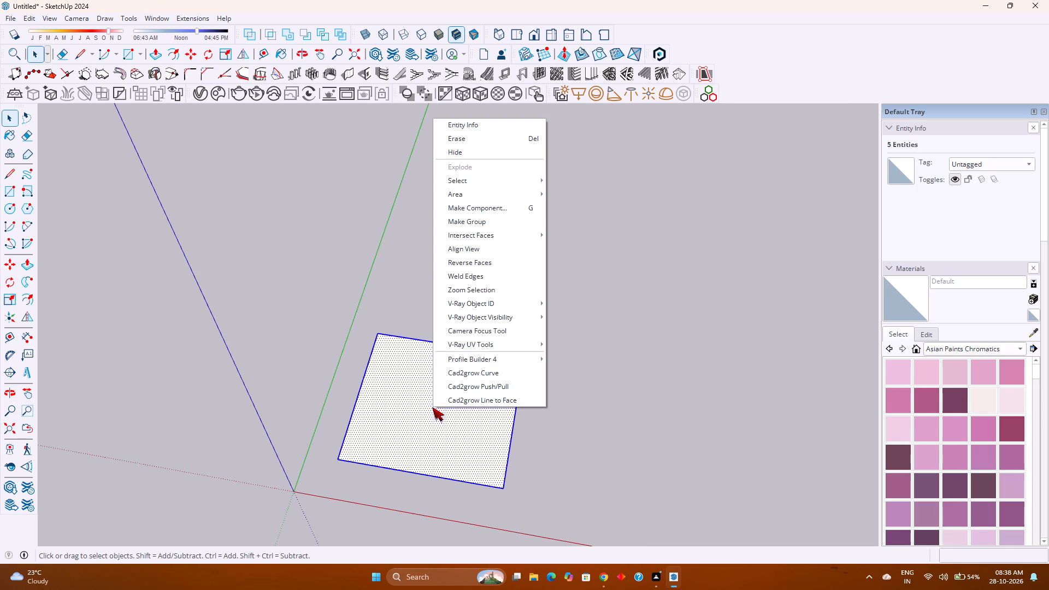
click(516, 217)
Inside the floor group, offset the two side edges and the far edge outward by 9".
double_click(449, 381)
scroll(449, 381, up, 3)
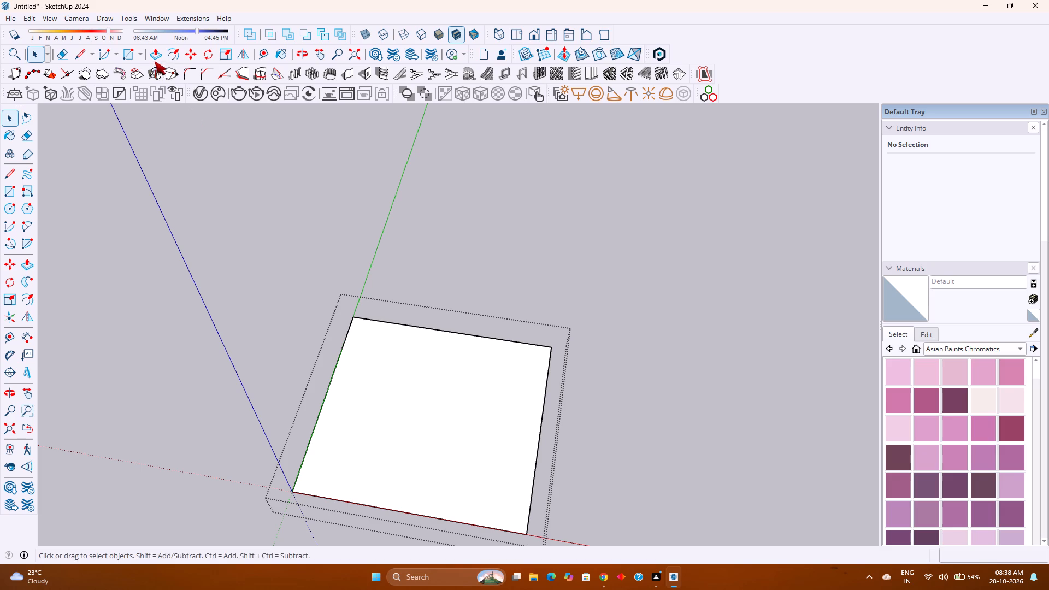
click(176, 51)
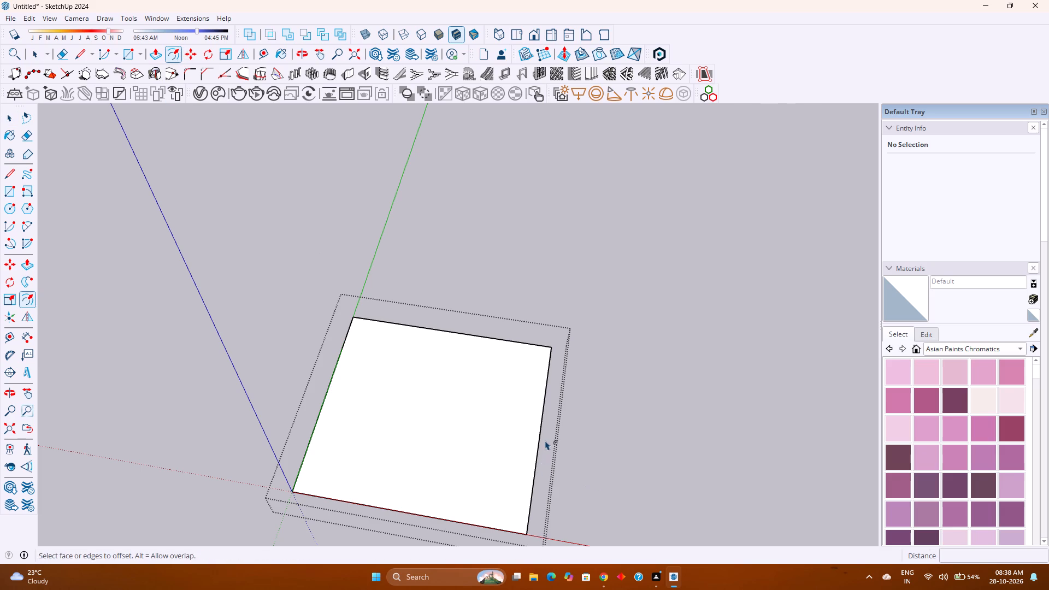
key(space)
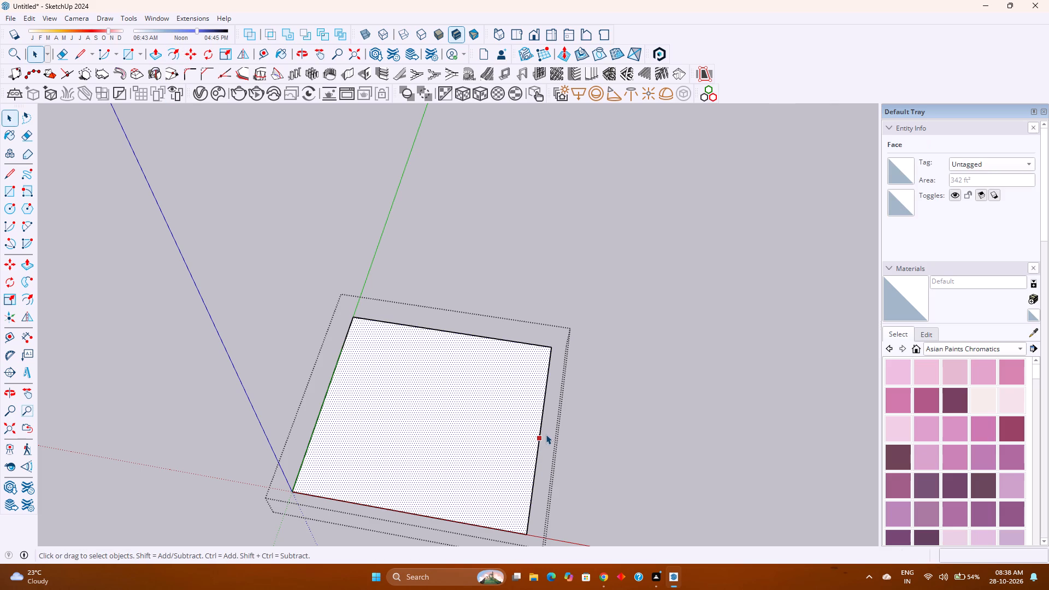
click(540, 454)
click(537, 454)
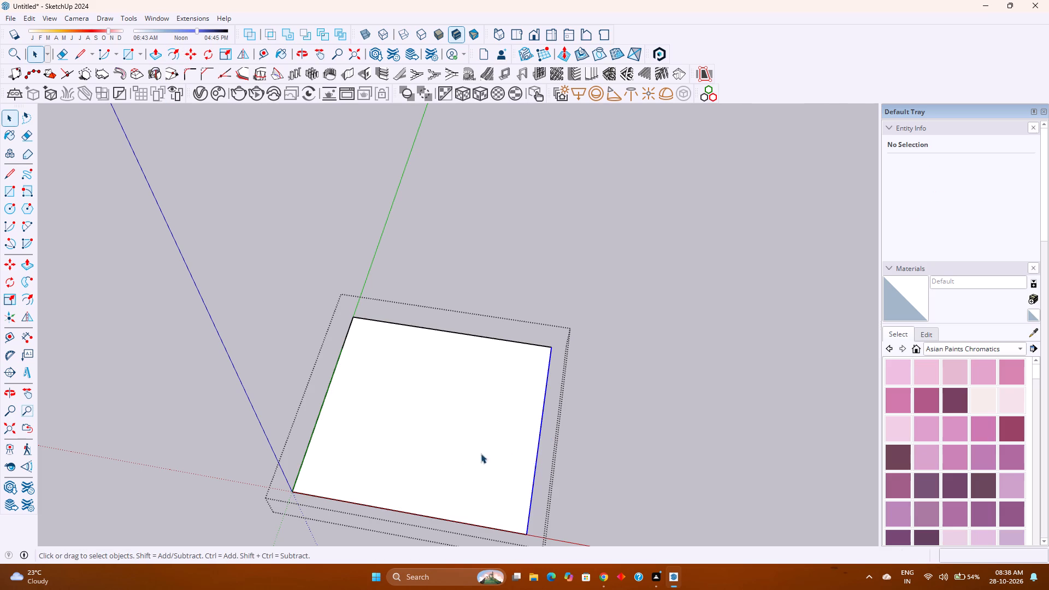
ctrl+click(315, 428)
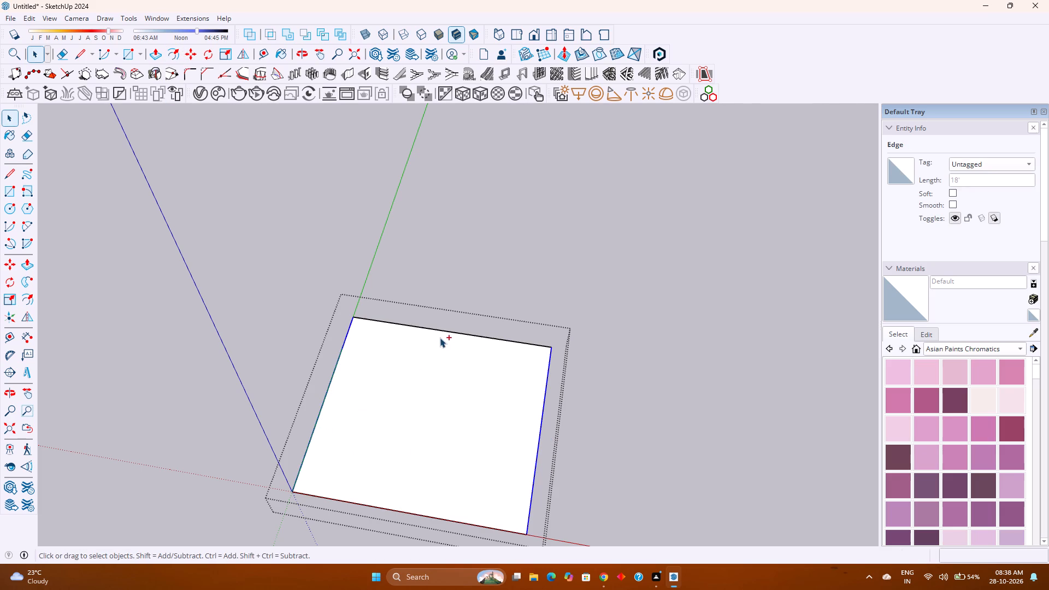
ctrl+click(445, 332)
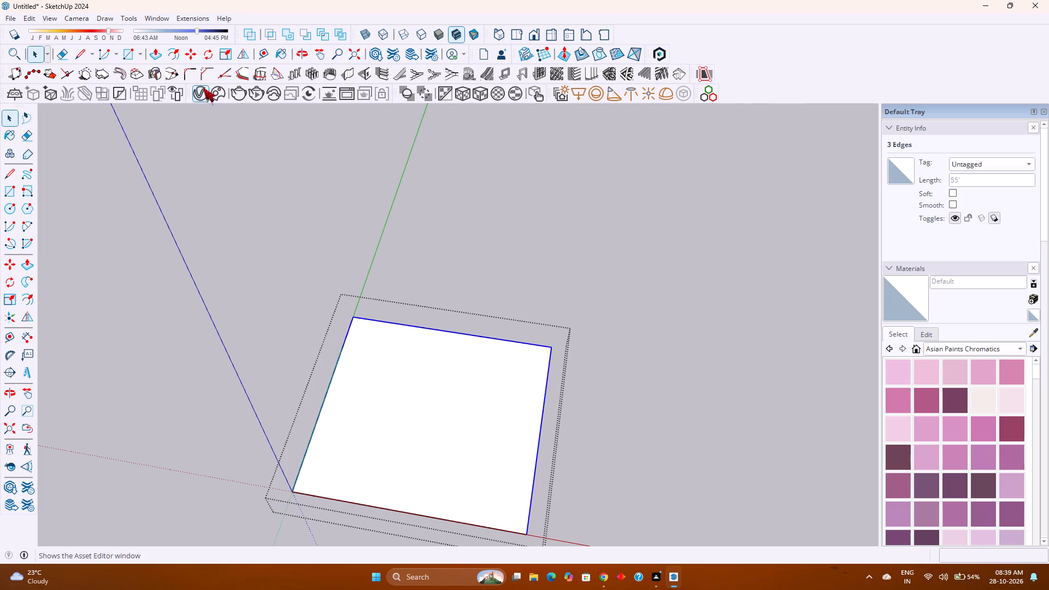
click(175, 51)
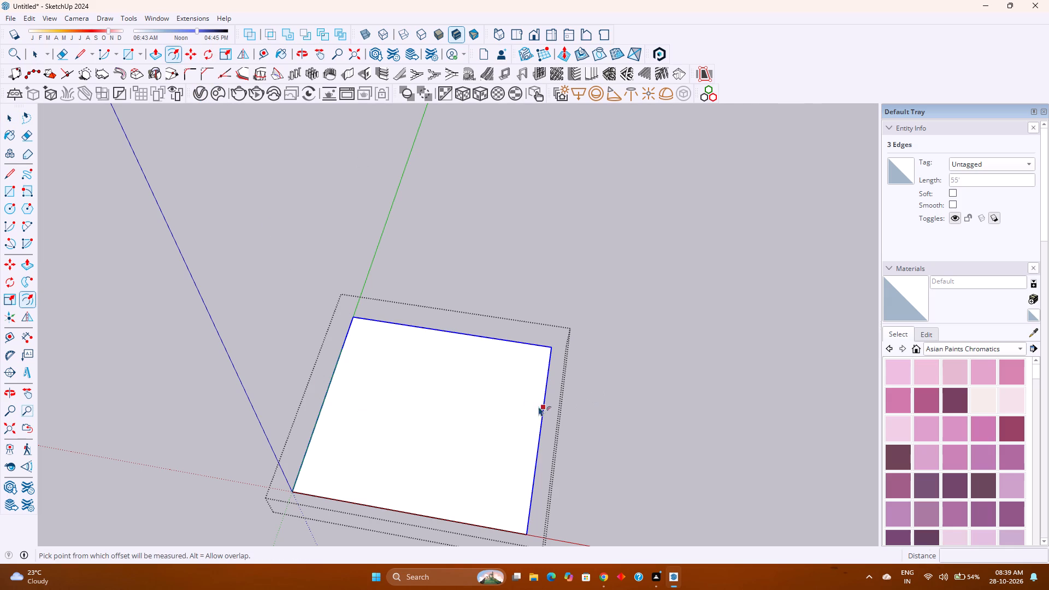
click(541, 406)
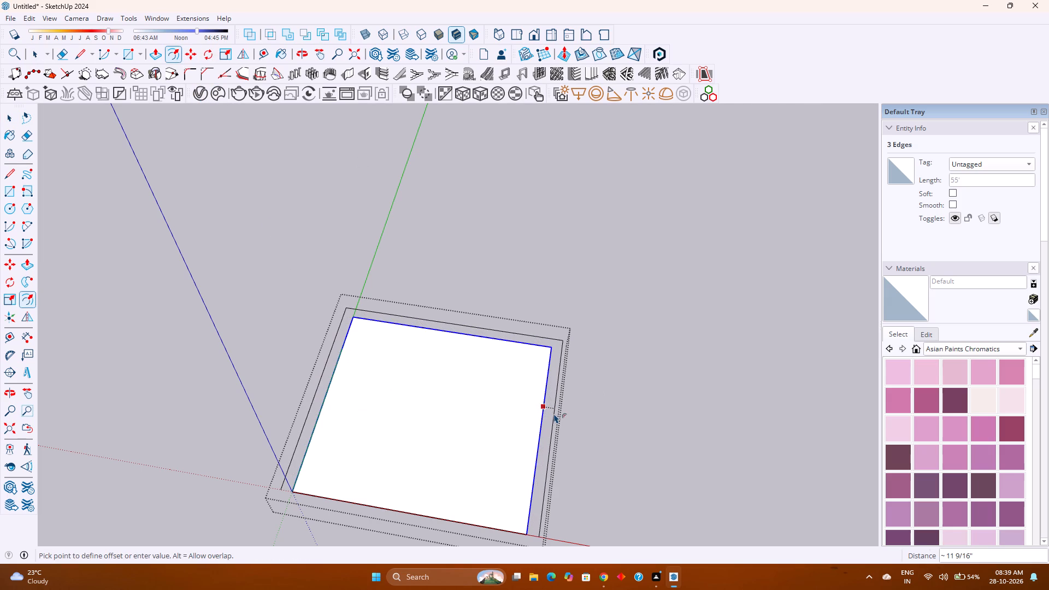
key(9)
key(Return)
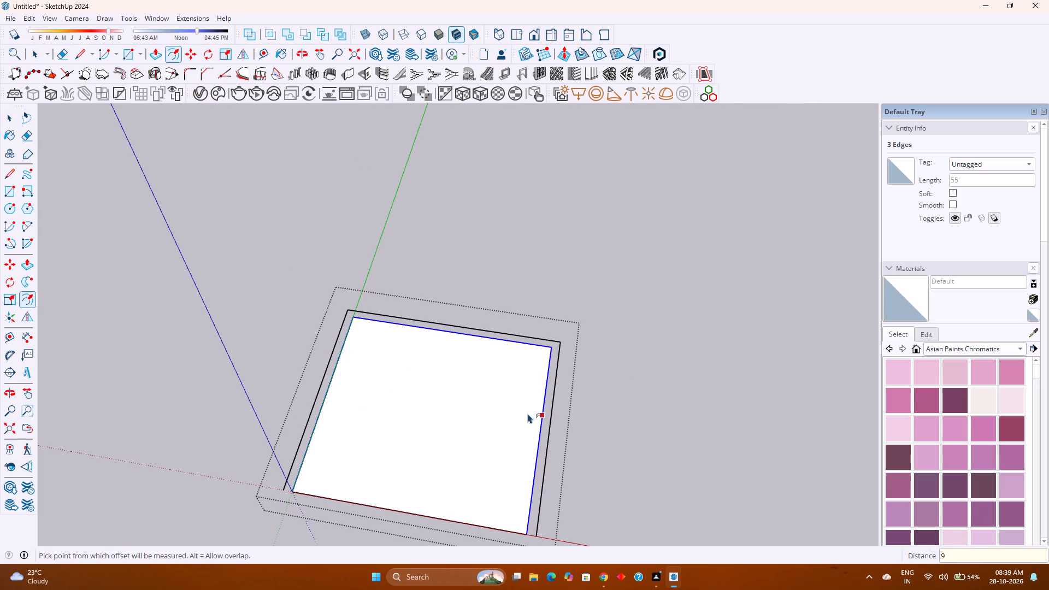
Close both open ends of the offset strip with 9" lines joining the inner and outer edges.
key(l)
scroll(291, 498, up, 7)
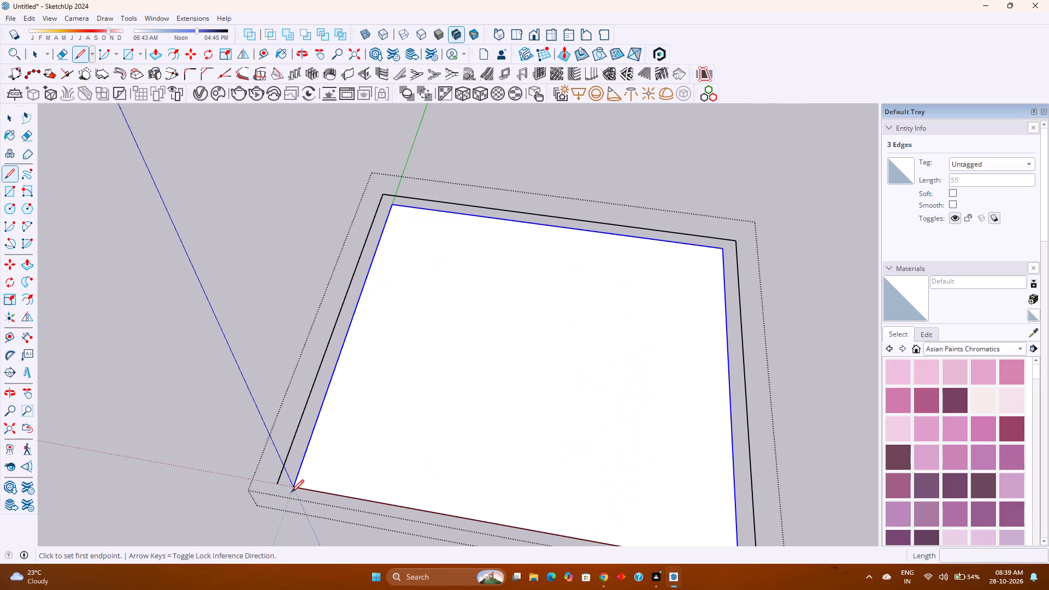
click(292, 489)
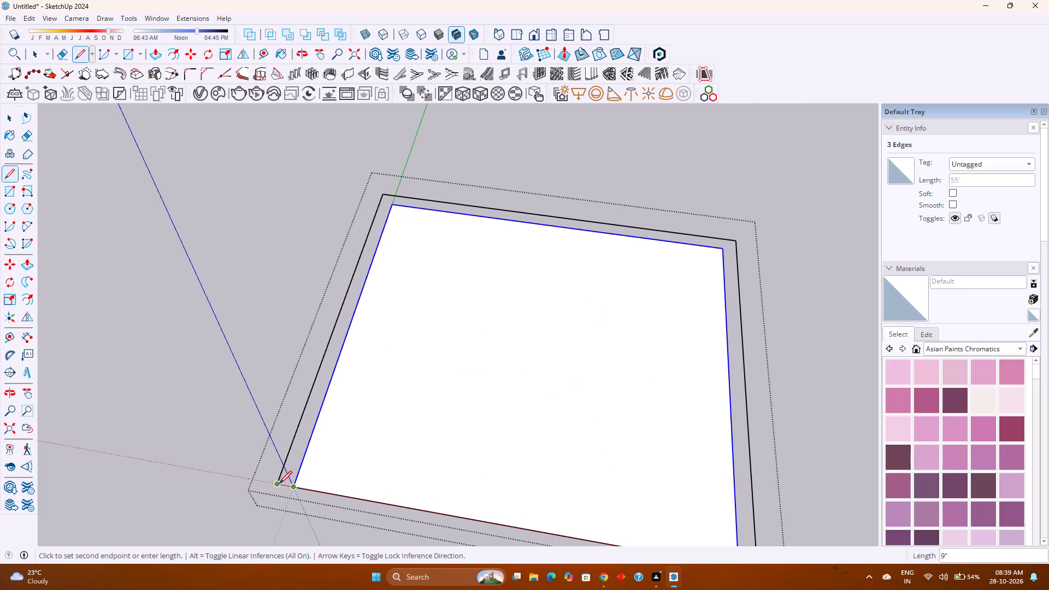
click(279, 483)
scroll(343, 485, down, 3)
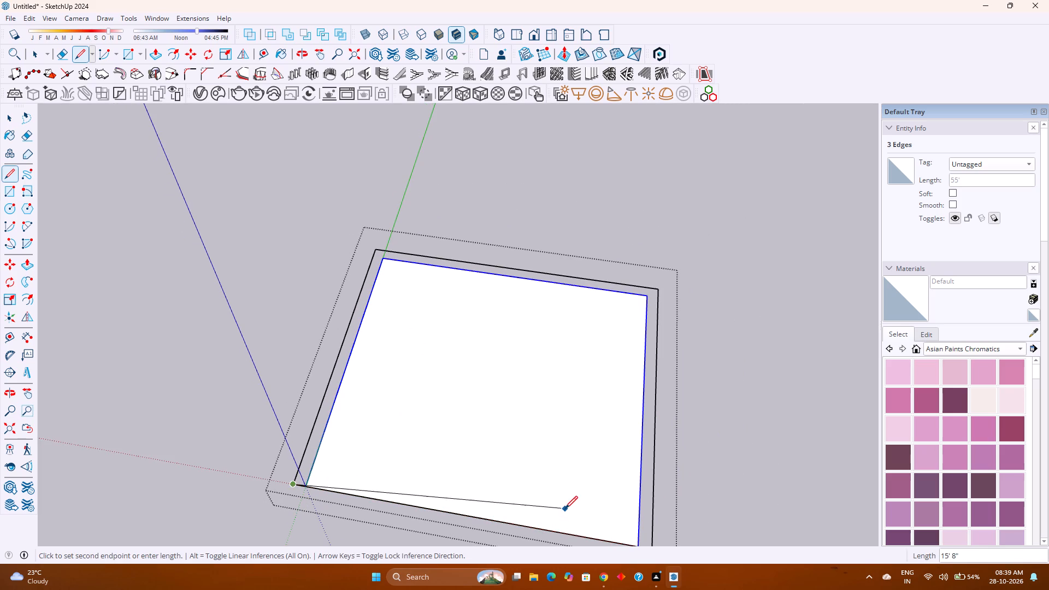
shift+middle_drag(556, 506, 562, 473)
shift+middle_click(571, 439)
key(Escape)
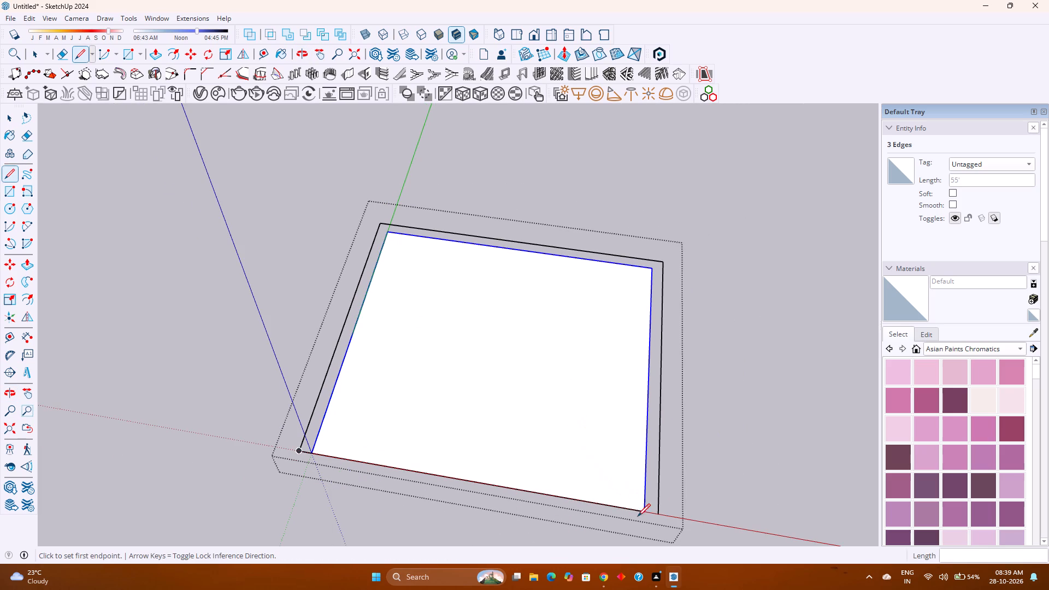
click(646, 512)
click(657, 512)
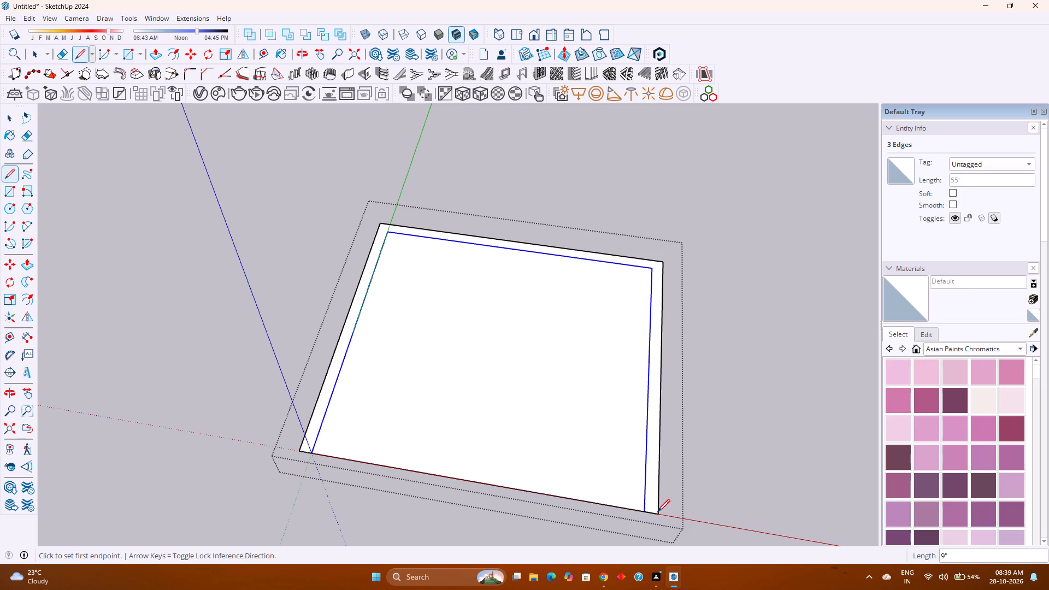
Make a group from the 9" wall strip face and its bounding edges.
key(space)
click(652, 486)
double_click(652, 486)
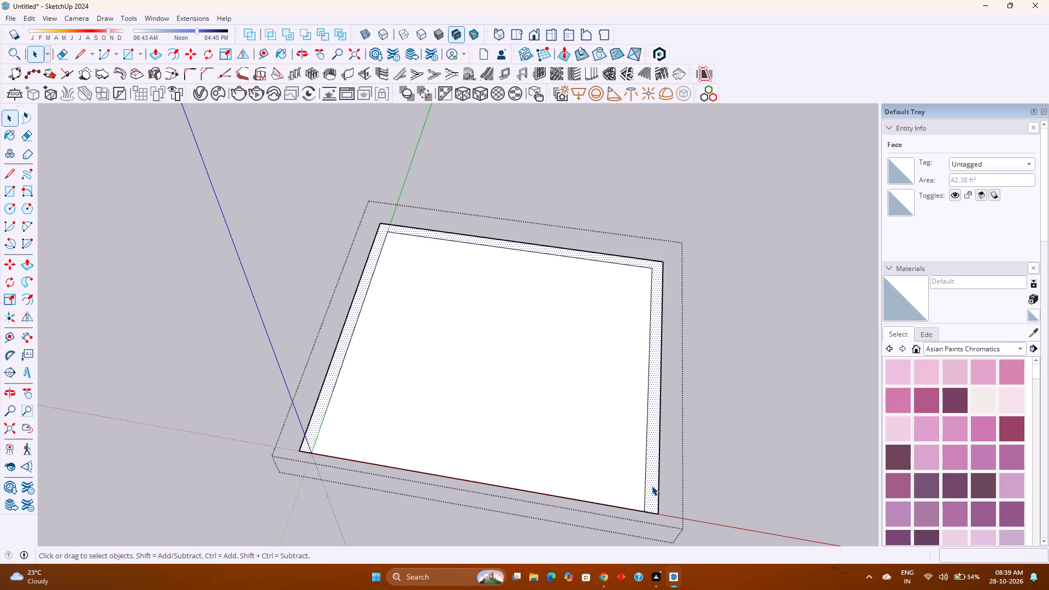
right_click(651, 486)
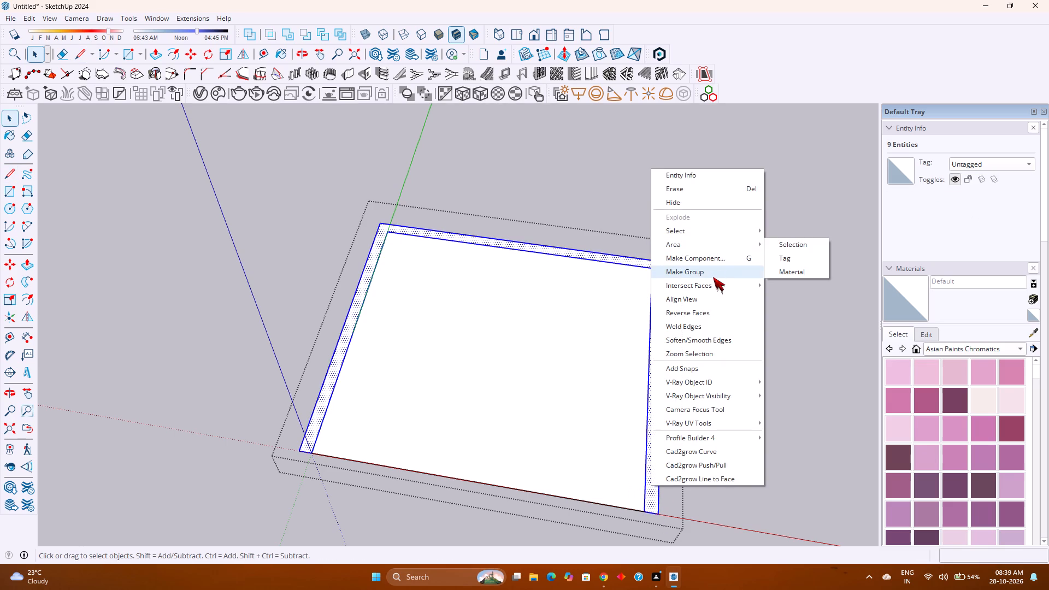
click(713, 277)
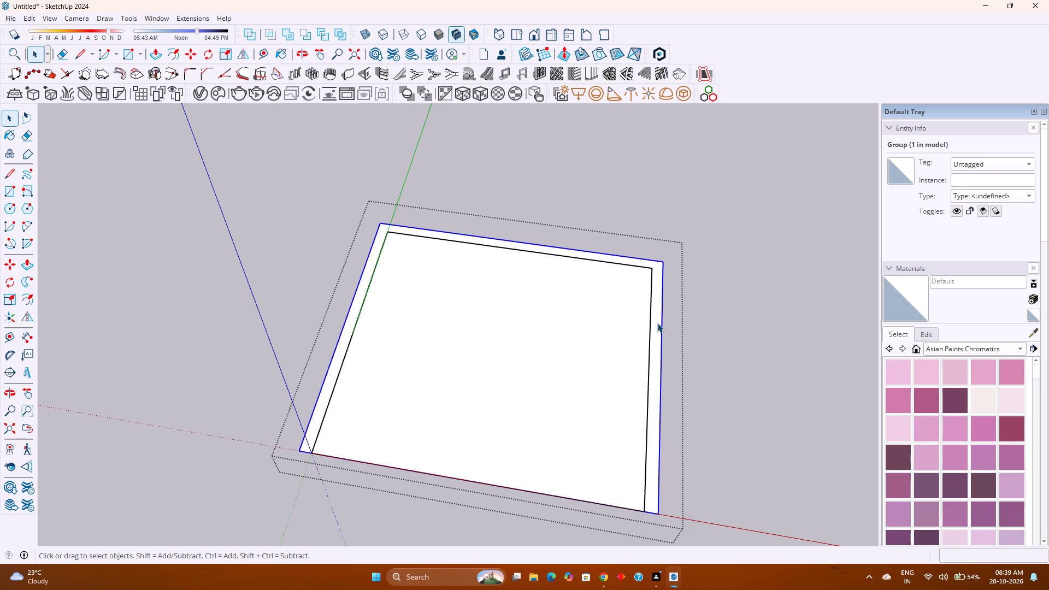
Inside the wall group, push/pull the three-sided strip face up 10' to raise the walls.
double_click(657, 323)
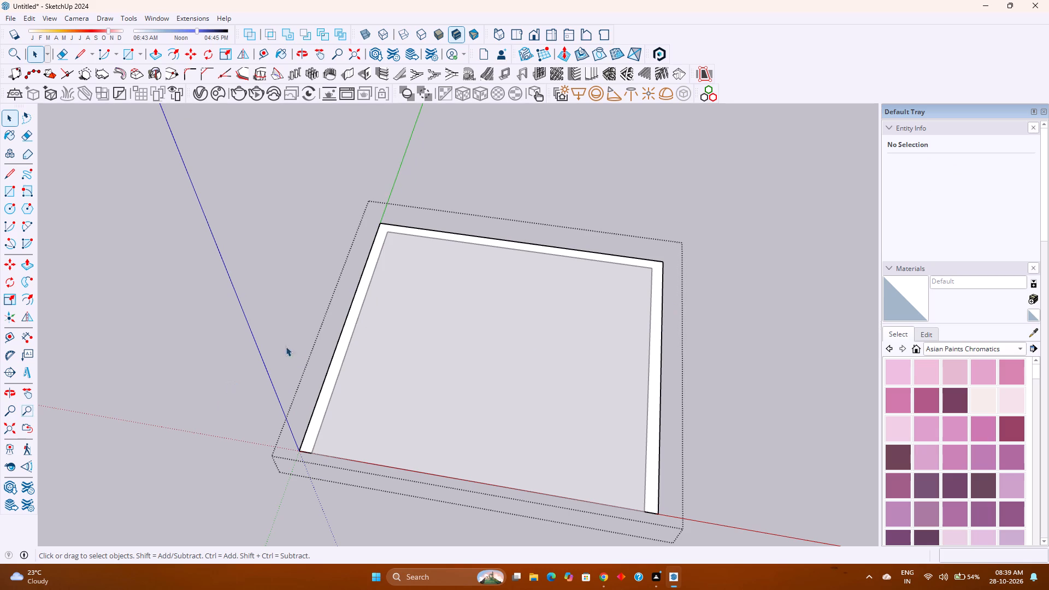
click(158, 59)
click(658, 423)
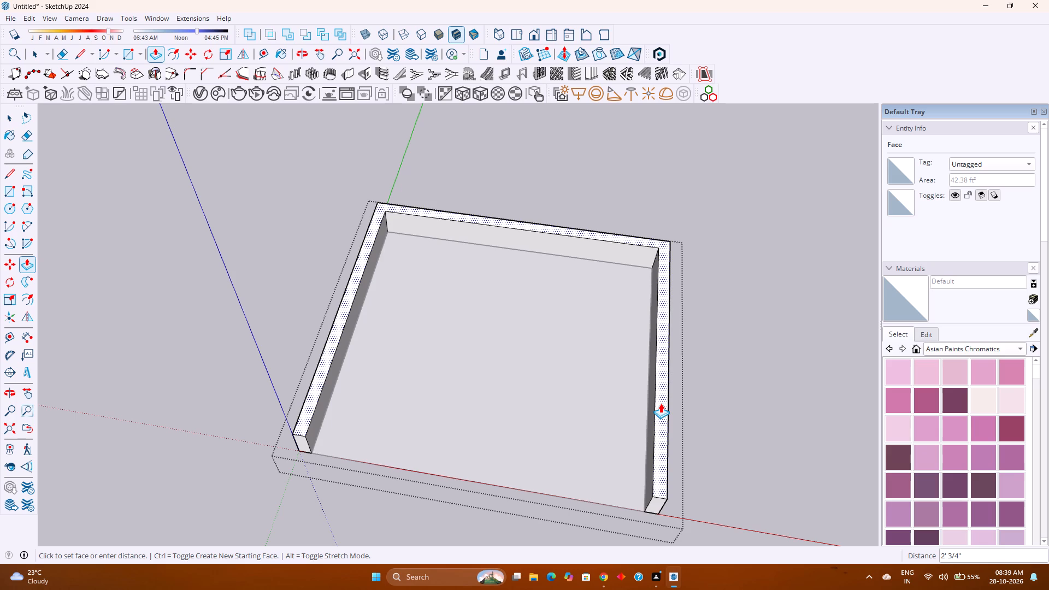
text(10')
key(Return)
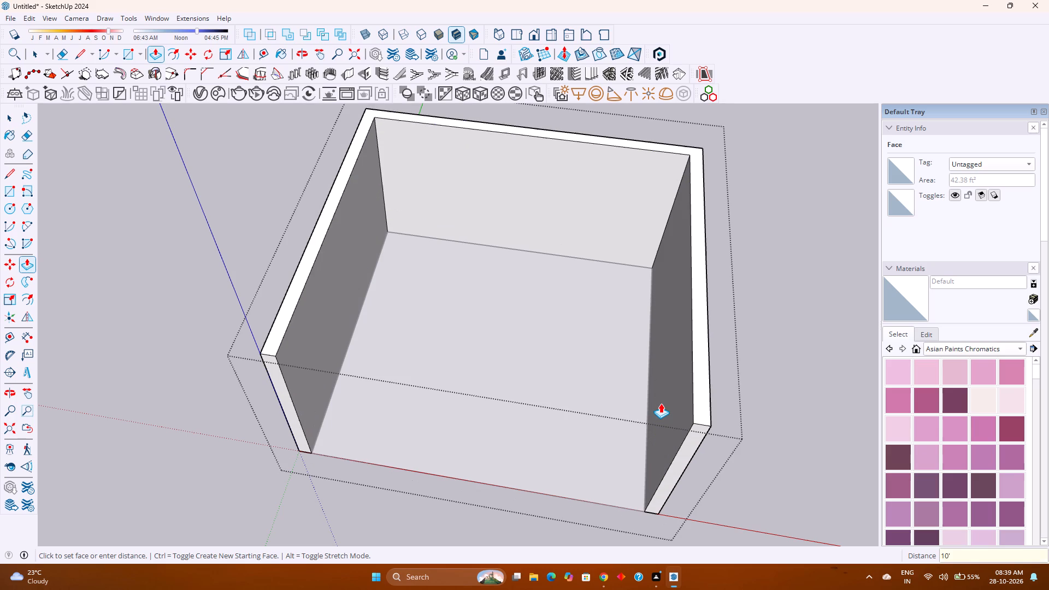
key(space)
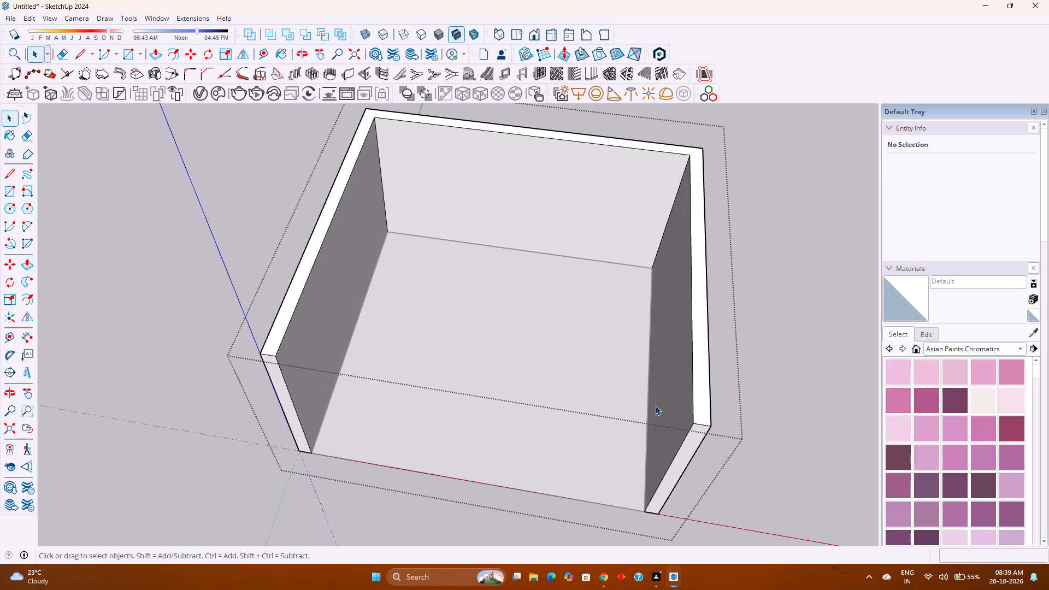
Place a vertical guide on the back wall, 2' from its corner with the left side wall.
scroll(721, 454, down, 3)
middle_drag(760, 481, 655, 394)
middle_click(652, 392)
middle_click(636, 373)
scroll(421, 452, up, 1)
middle_drag(429, 456, 436, 454)
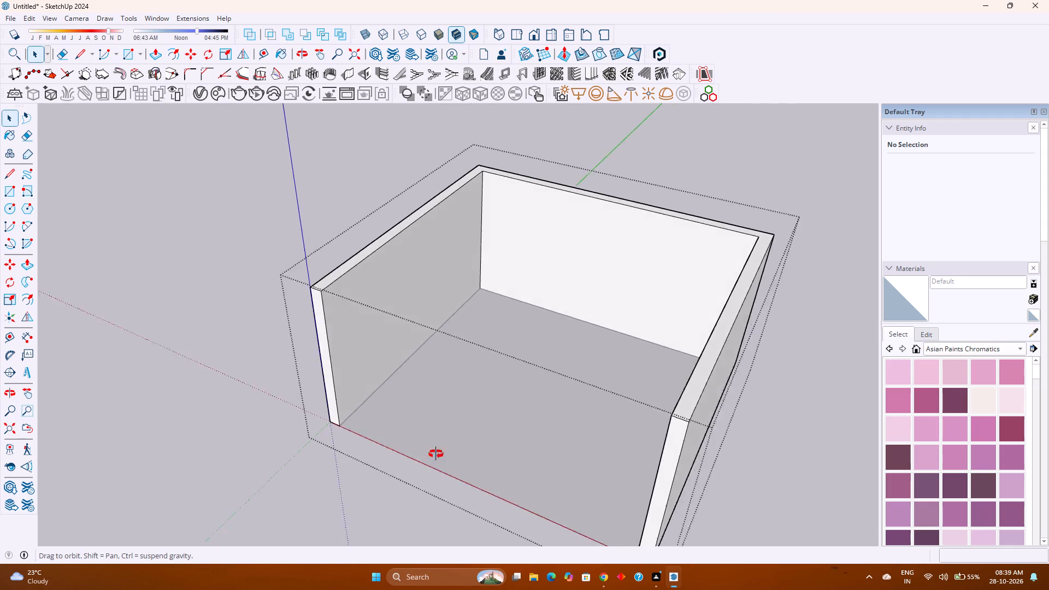
middle_drag(436, 454, 629, 357)
middle_drag(624, 358, 529, 375)
middle_click(422, 386)
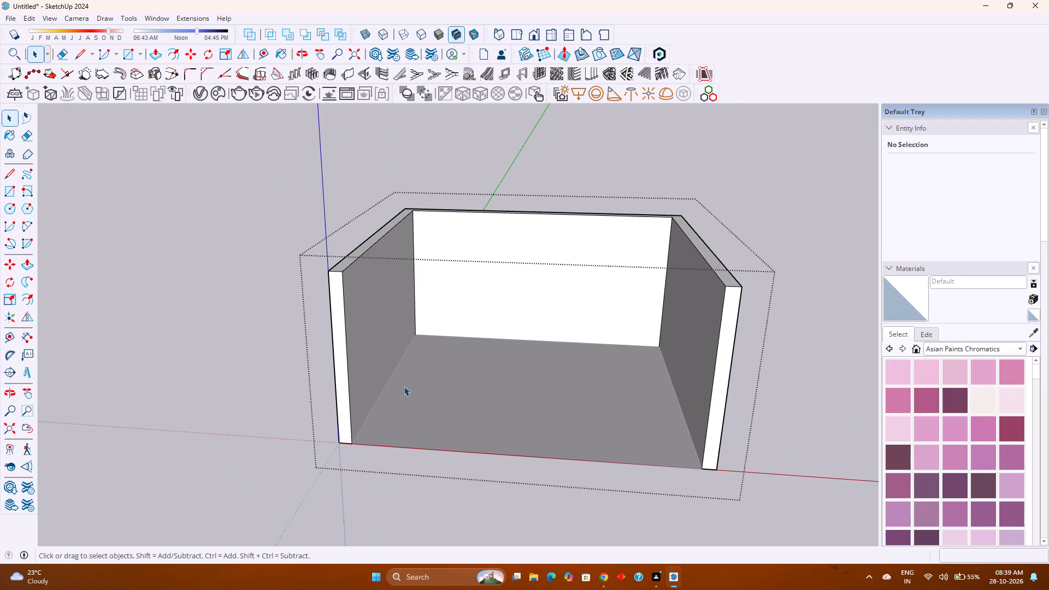
scroll(408, 381, down, 1)
middle_drag(571, 387, 474, 371)
middle_click(474, 371)
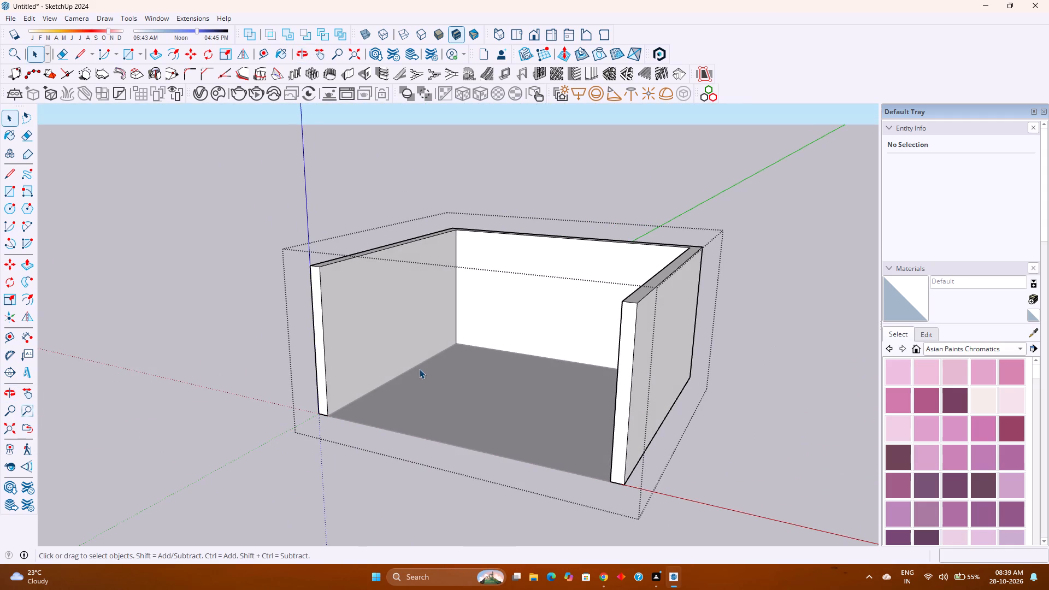
scroll(401, 369, up, 3)
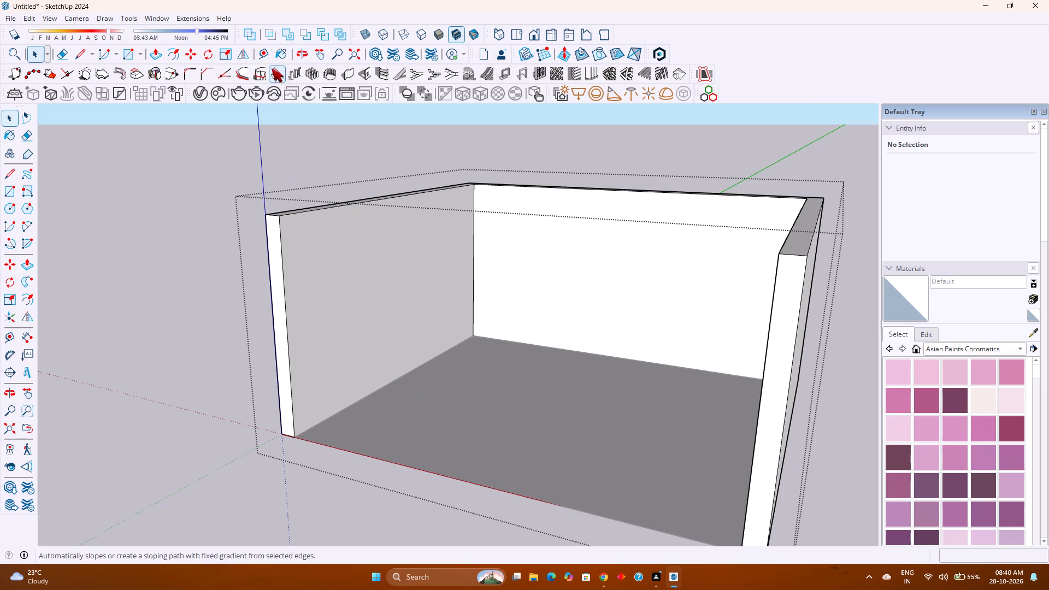
click(263, 51)
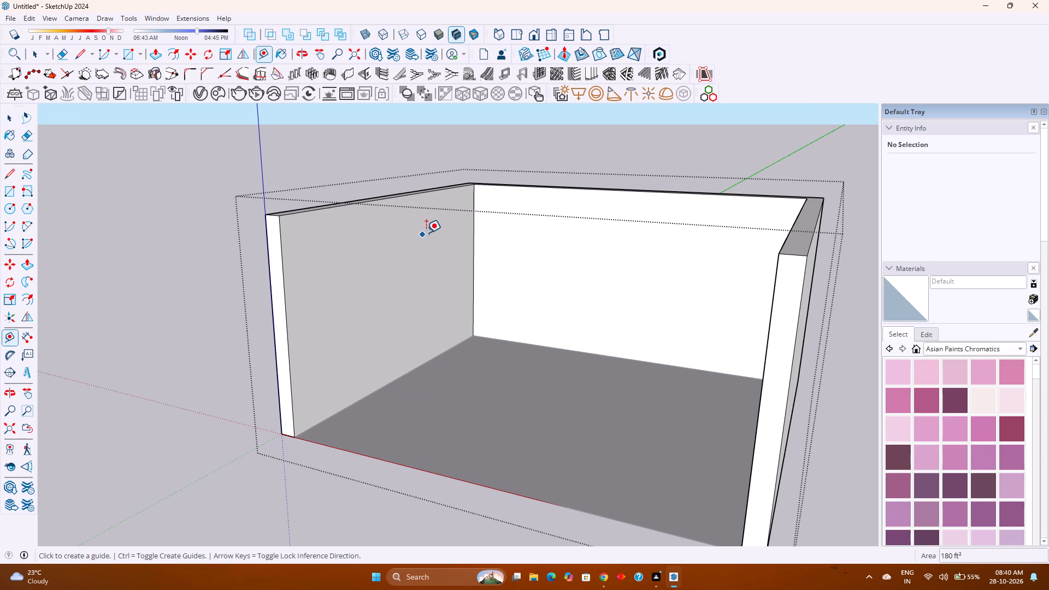
click(473, 245)
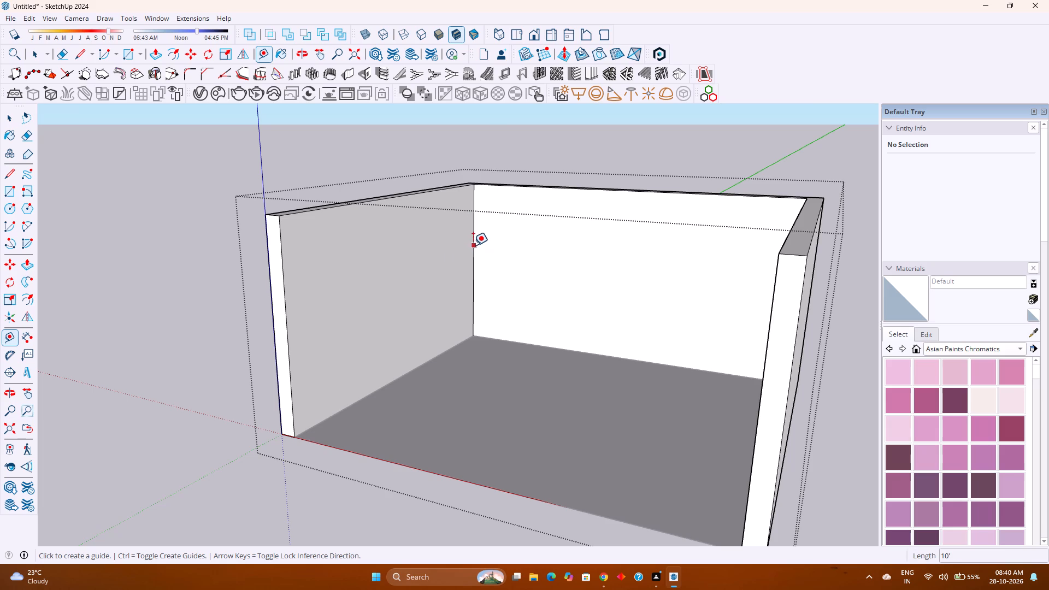
text(2')
key(Return)
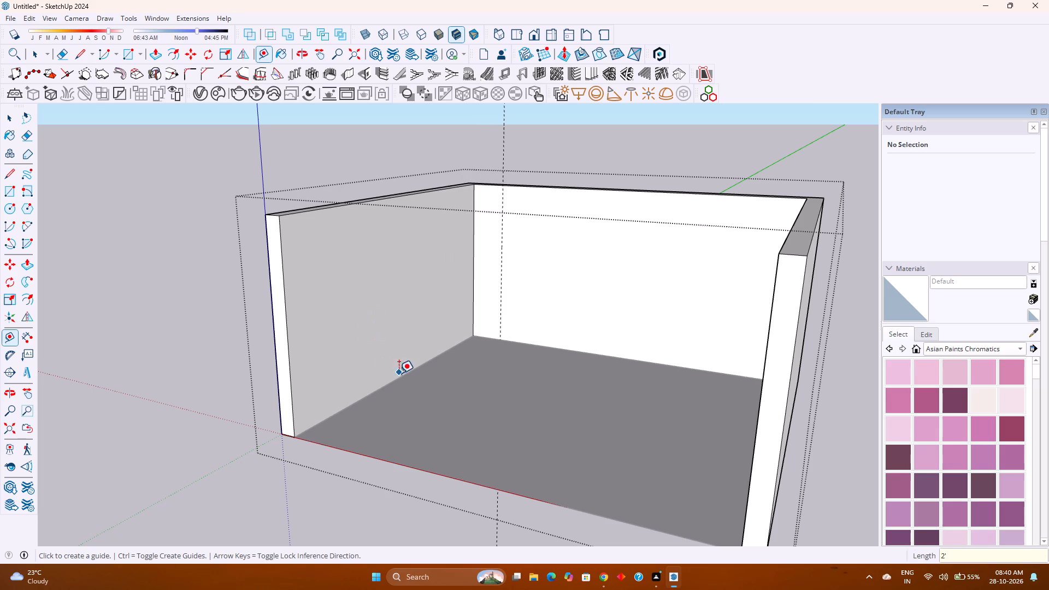
Place horizontal guides 3' above the floor on the left side wall and on the back wall.
click(422, 364)
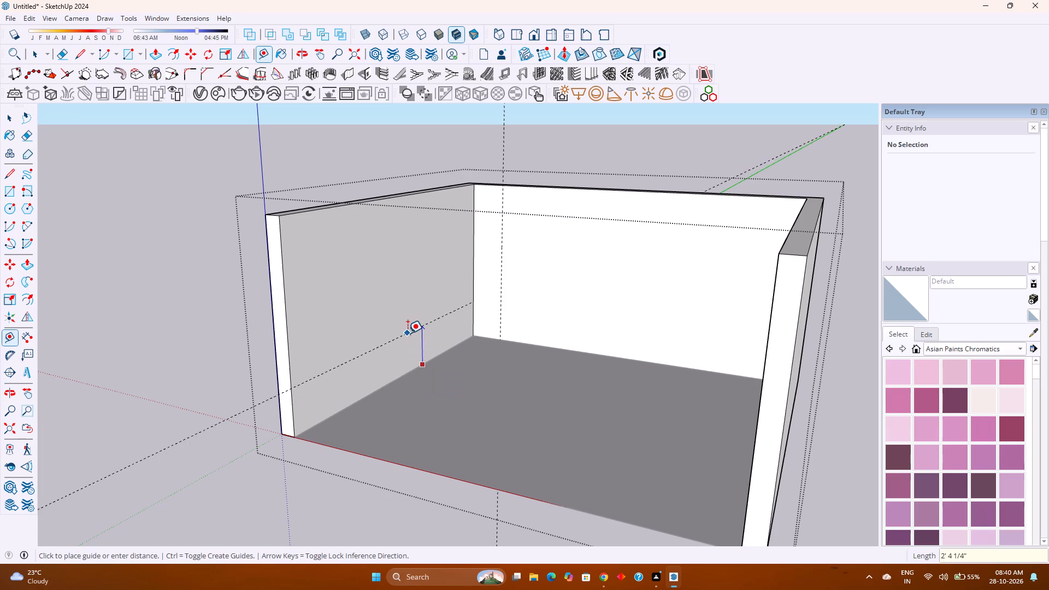
text(3')
key(Return)
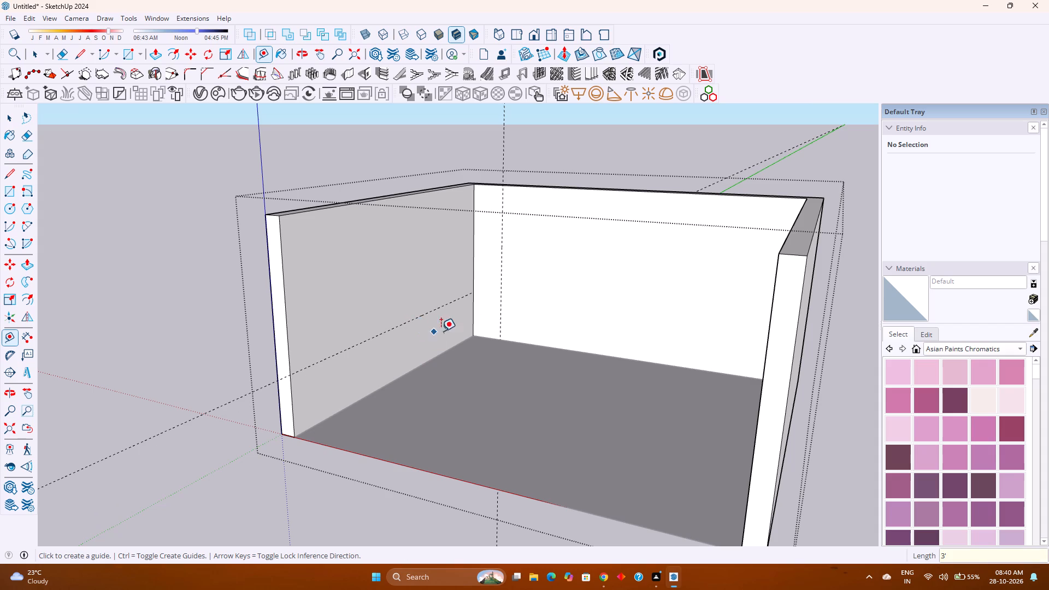
click(583, 350)
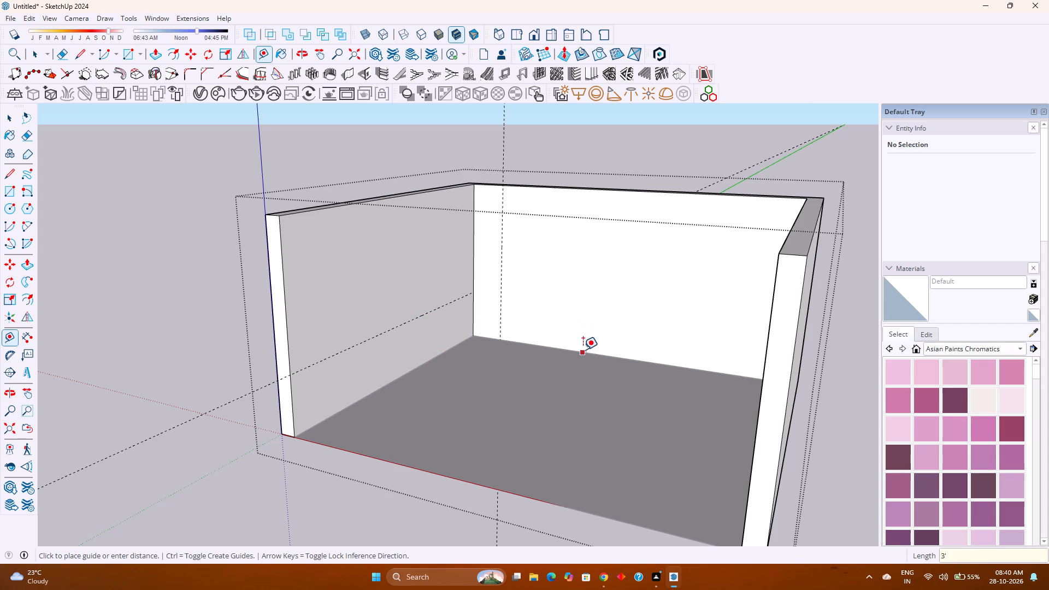
click(474, 292)
Place a vertical guide on the left side wall, 10' from its corner with the back wall.
scroll(479, 362, down, 2)
middle_drag(479, 362, 651, 365)
middle_drag(651, 365, 637, 368)
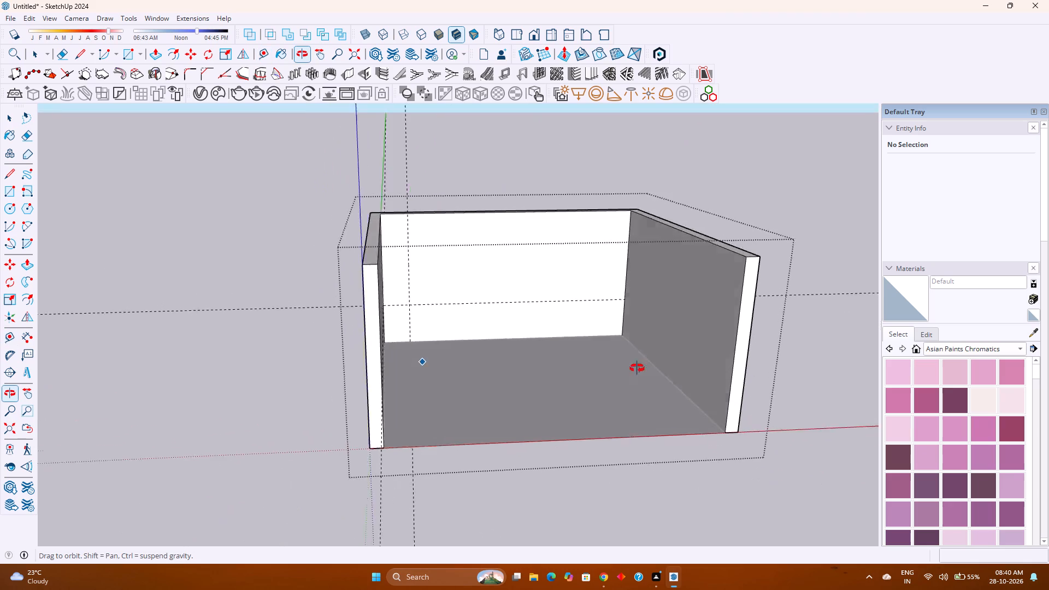
middle_drag(637, 368, 618, 370)
middle_drag(539, 369, 530, 368)
middle_click(530, 368)
middle_click(485, 368)
scroll(490, 363, down, 1)
middle_drag(458, 362, 339, 359)
middle_click(339, 359)
scroll(429, 333, up, 2)
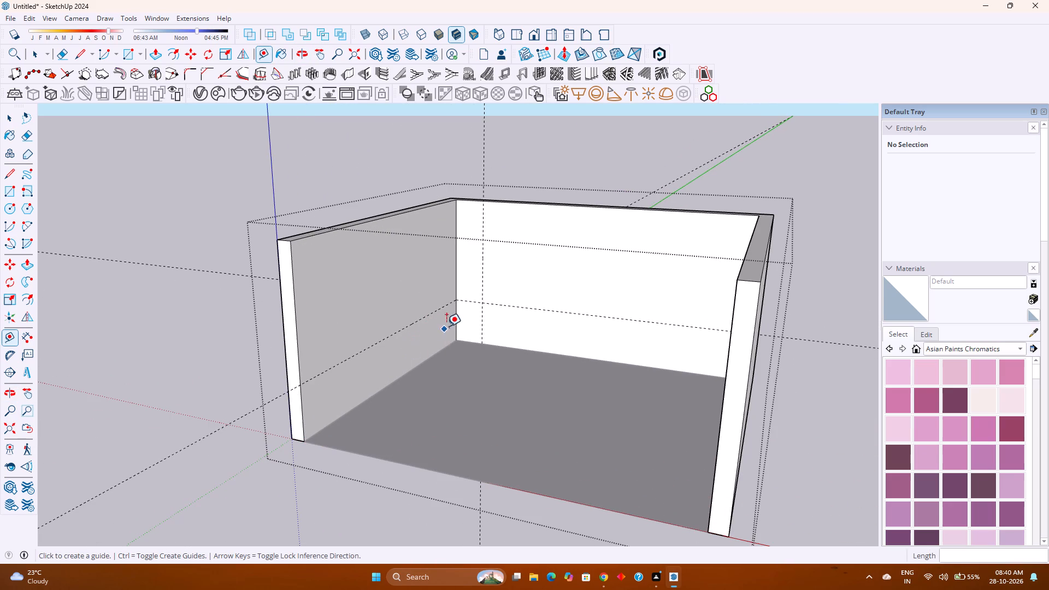
click(457, 286)
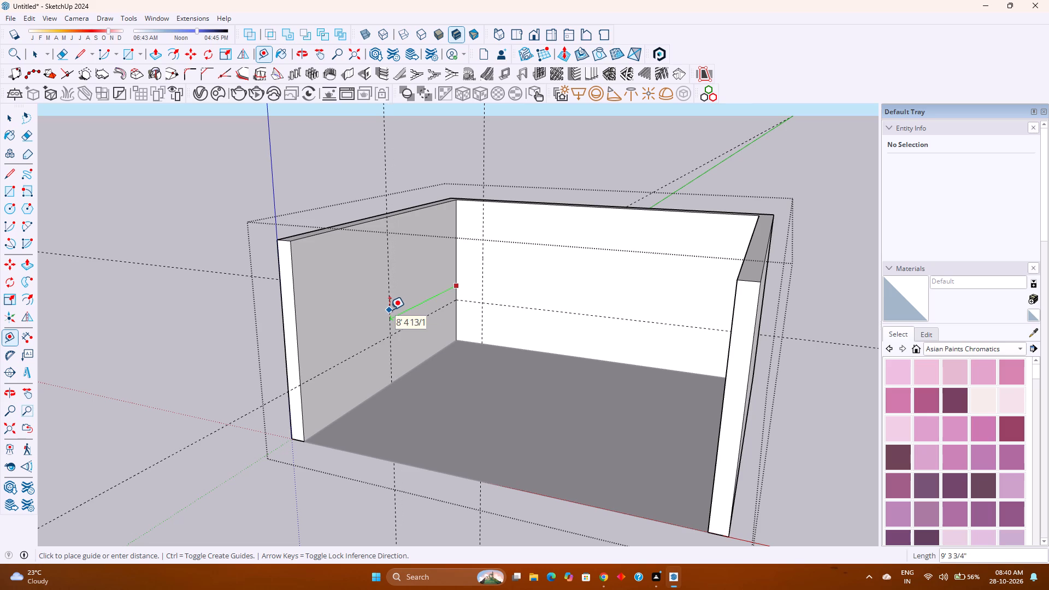
text(10')
key(Return)
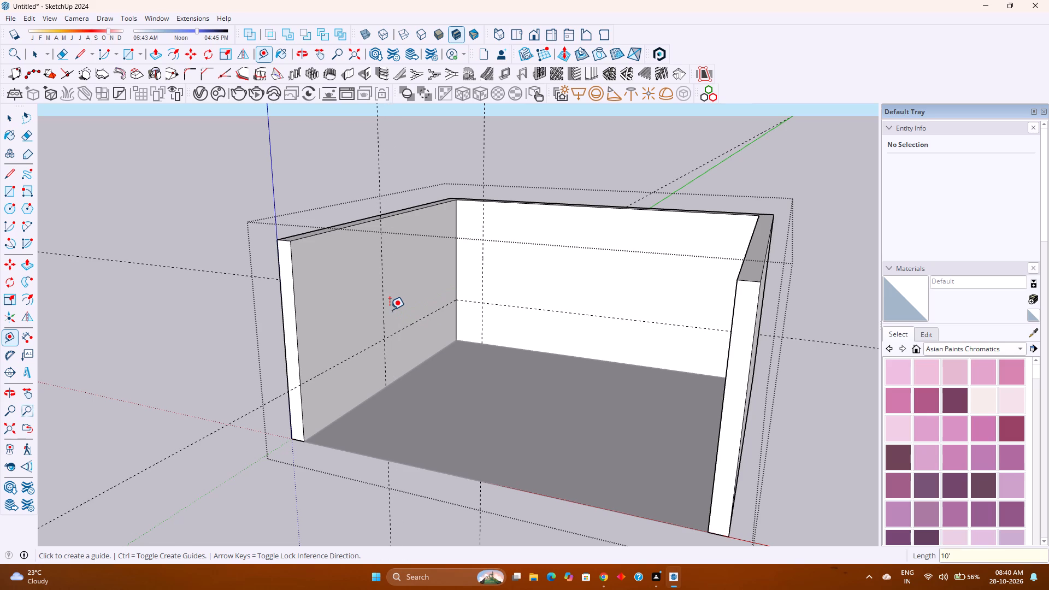
Place another vertical guide on the back wall, 5' from the guide near the left corner, away from that corner.
scroll(402, 312, down, 2)
middle_drag(402, 312, 391, 344)
middle_click(391, 344)
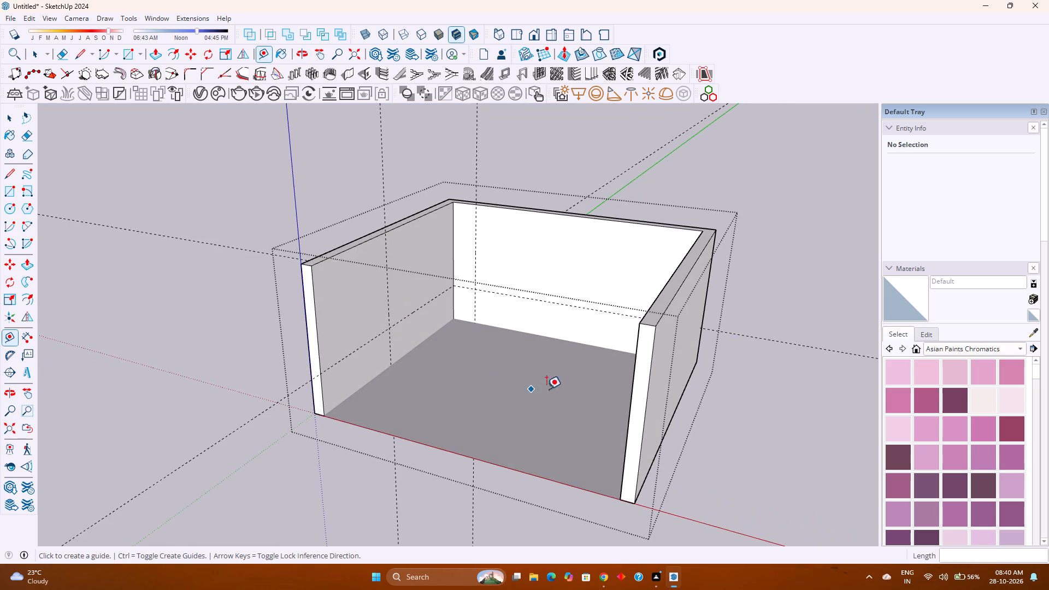
middle_click(575, 389)
scroll(432, 374, down, 3)
middle_drag(416, 382, 691, 380)
middle_click(691, 380)
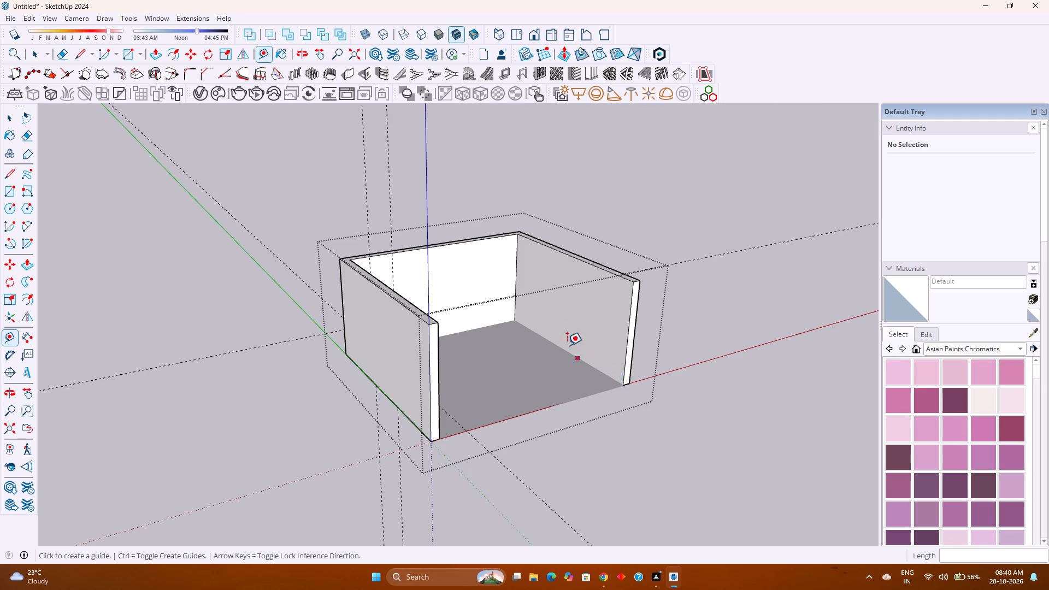
scroll(484, 311, up, 5)
middle_drag(407, 333, 256, 300)
middle_drag(256, 298, 260, 289)
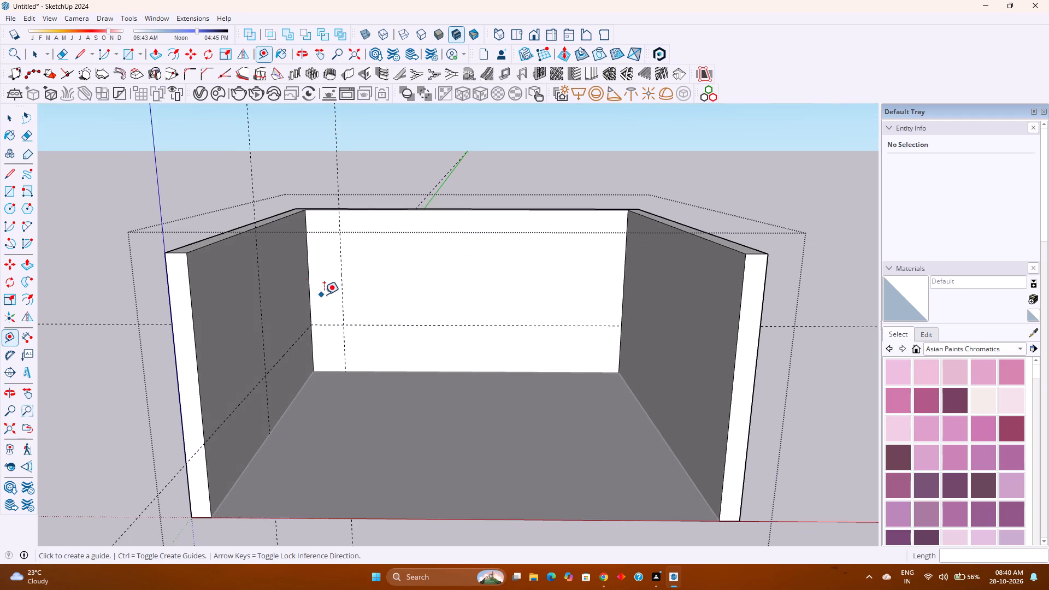
scroll(330, 294, up, 3)
middle_drag(363, 297, 355, 297)
middle_click(355, 297)
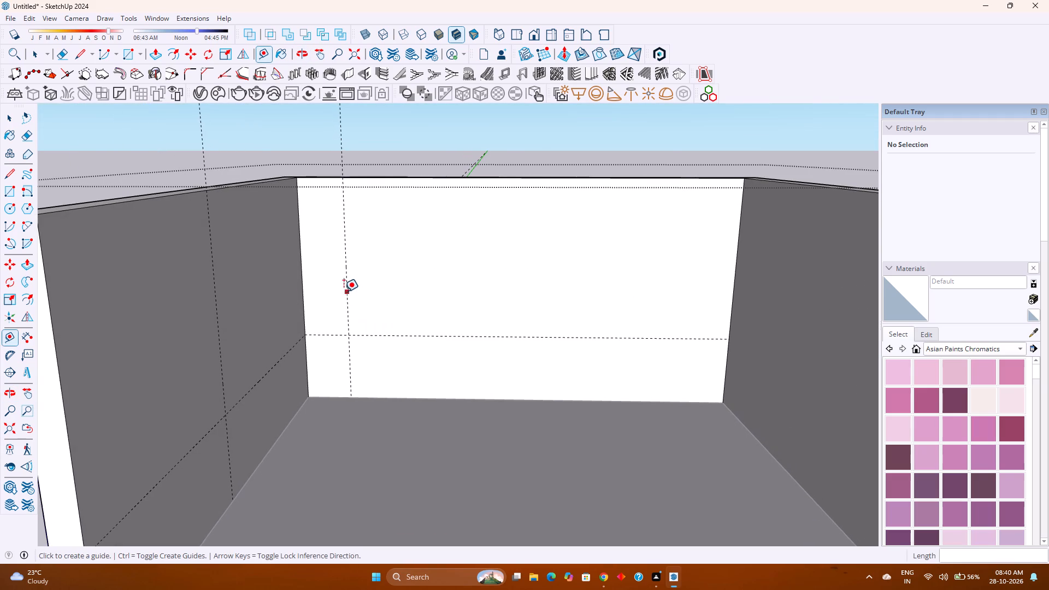
click(348, 275)
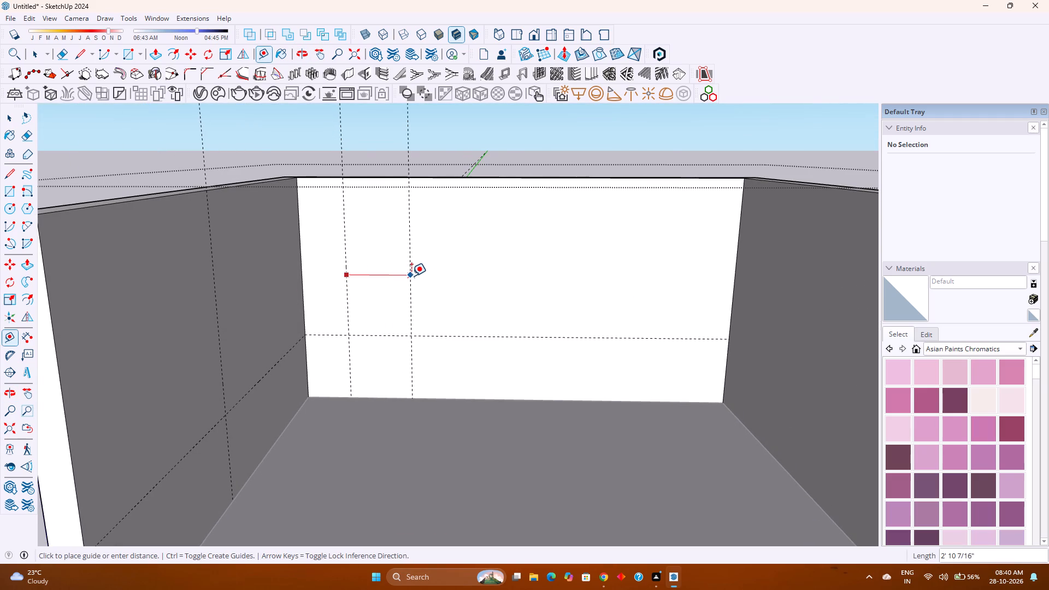
text(4')
key(Return)
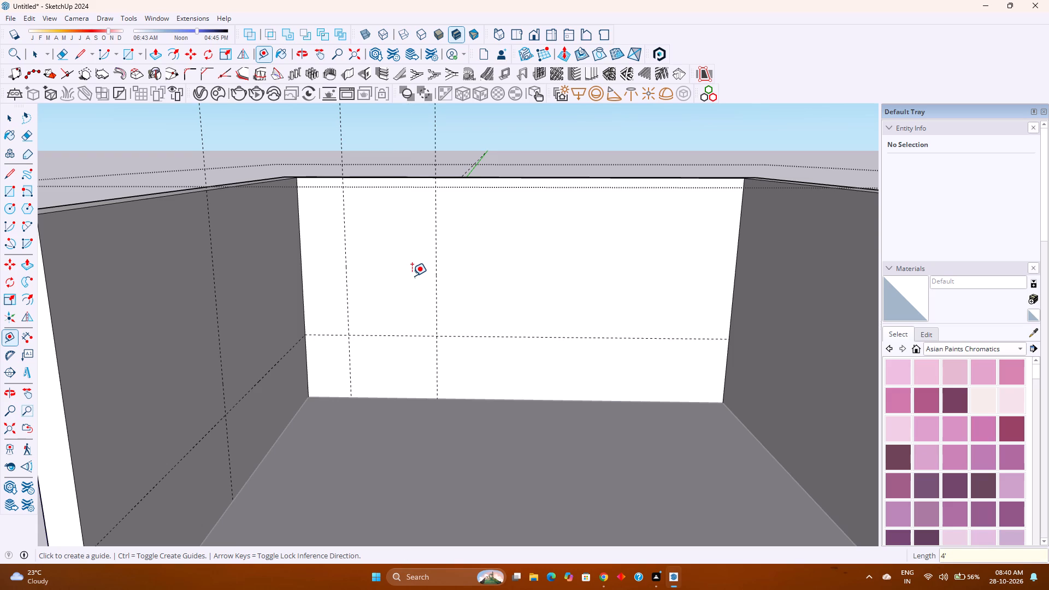
text(5')
key(Return)
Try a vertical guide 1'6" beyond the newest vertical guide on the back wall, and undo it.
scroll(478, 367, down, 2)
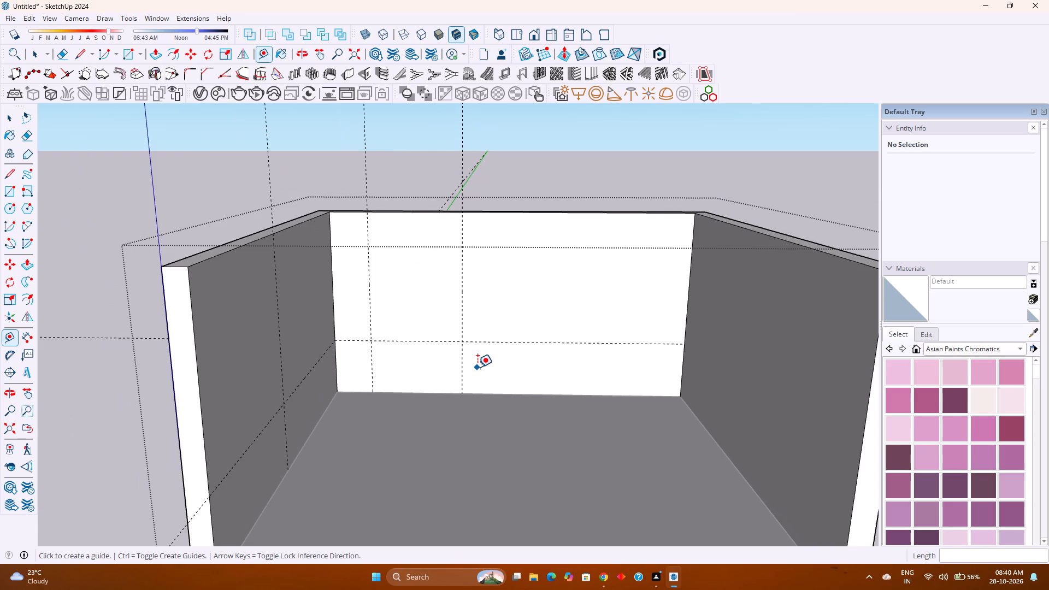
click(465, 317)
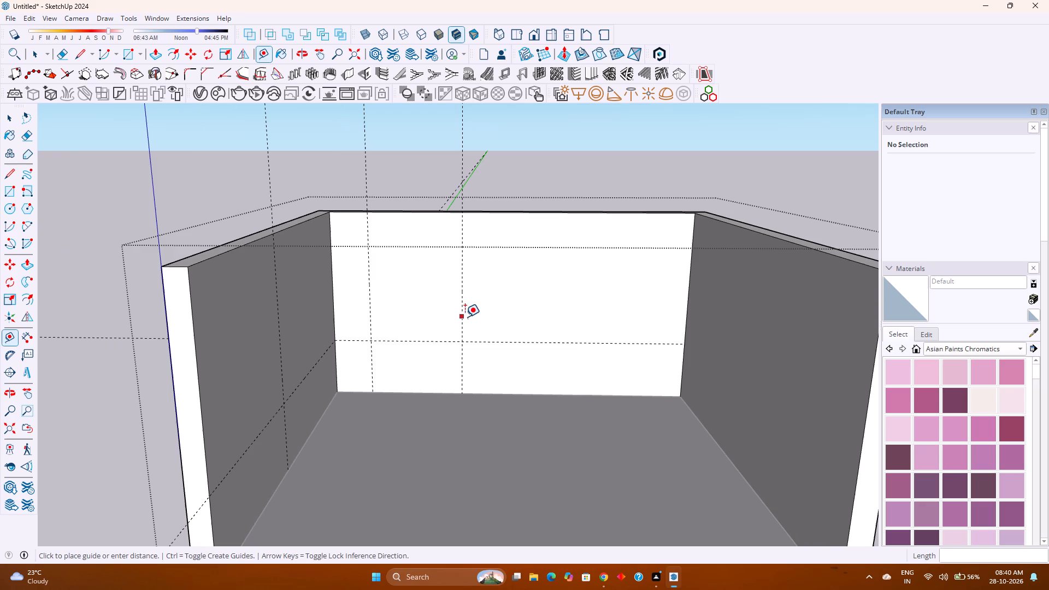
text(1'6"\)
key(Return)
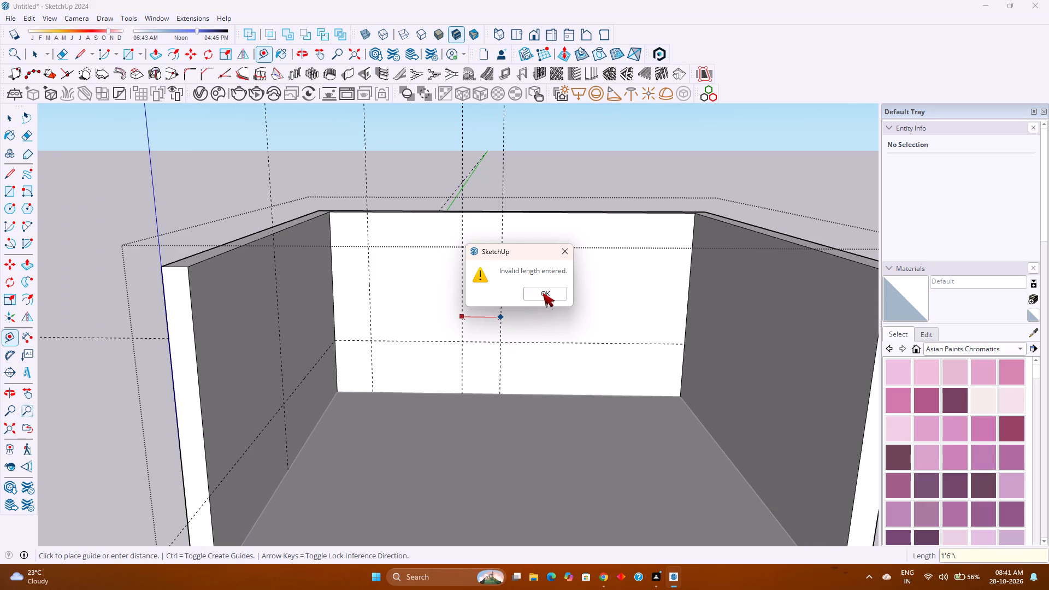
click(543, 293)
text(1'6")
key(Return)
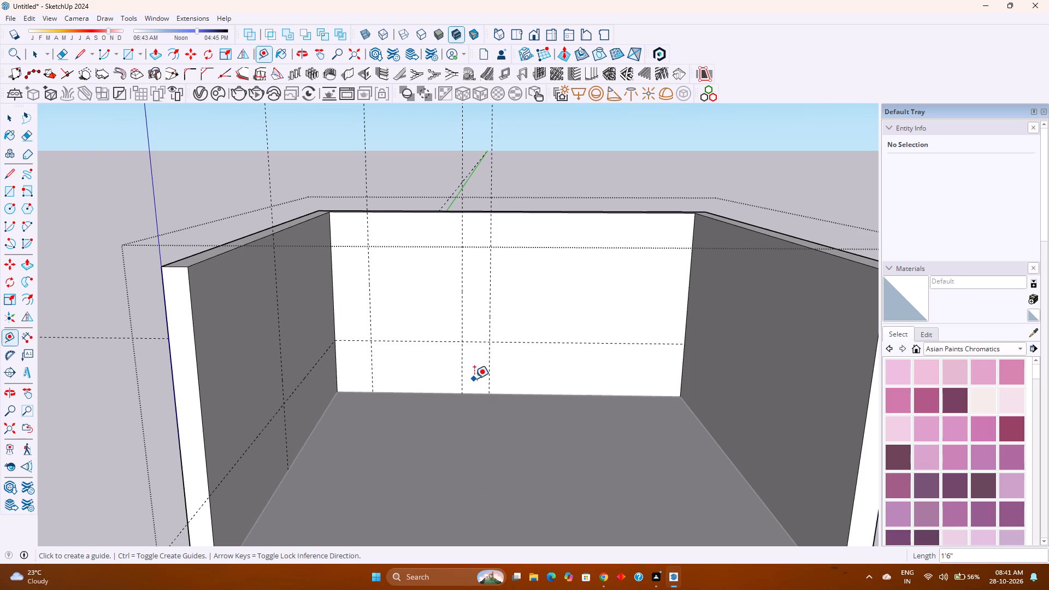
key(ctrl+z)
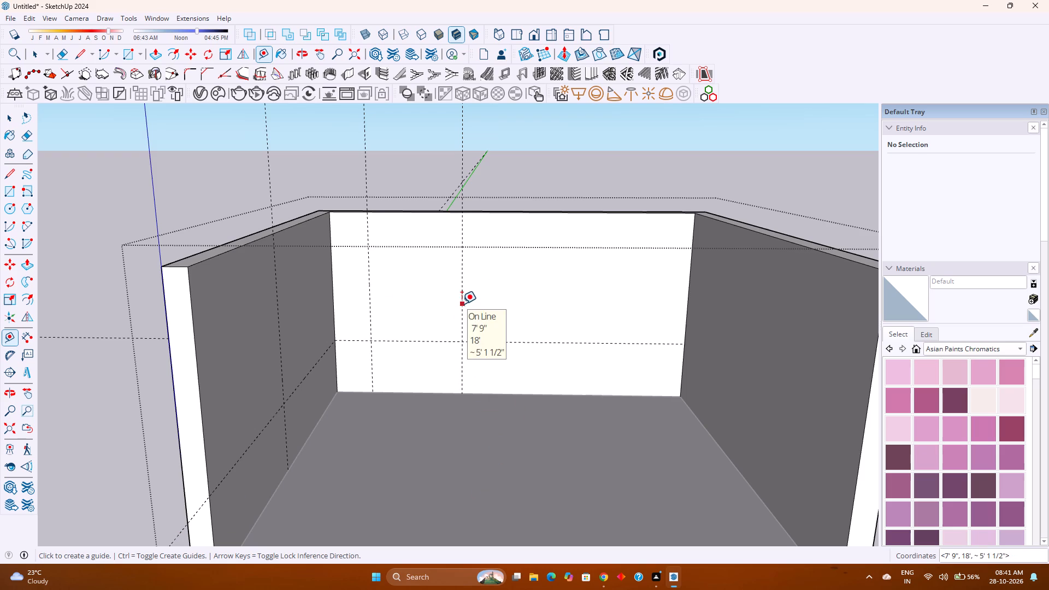
Place a vertical guide on the back wall, 2' beyond the second vertical guide from the left corner.
click(462, 304)
text(2')
key(Return)
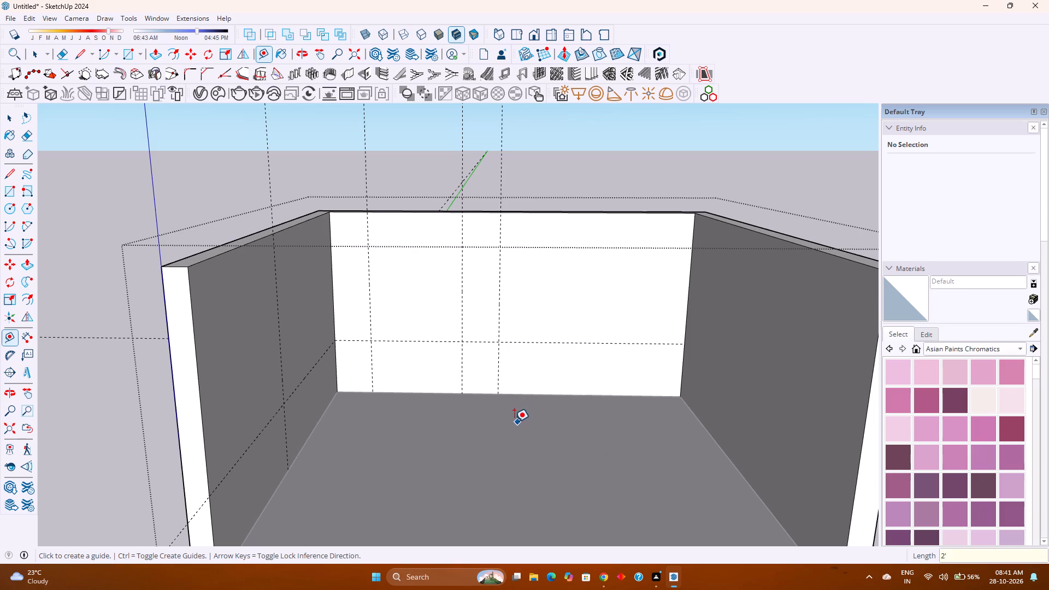
Place a horizontal guide on the back wall, 1'6" above the existing horizontal guide.
click(531, 344)
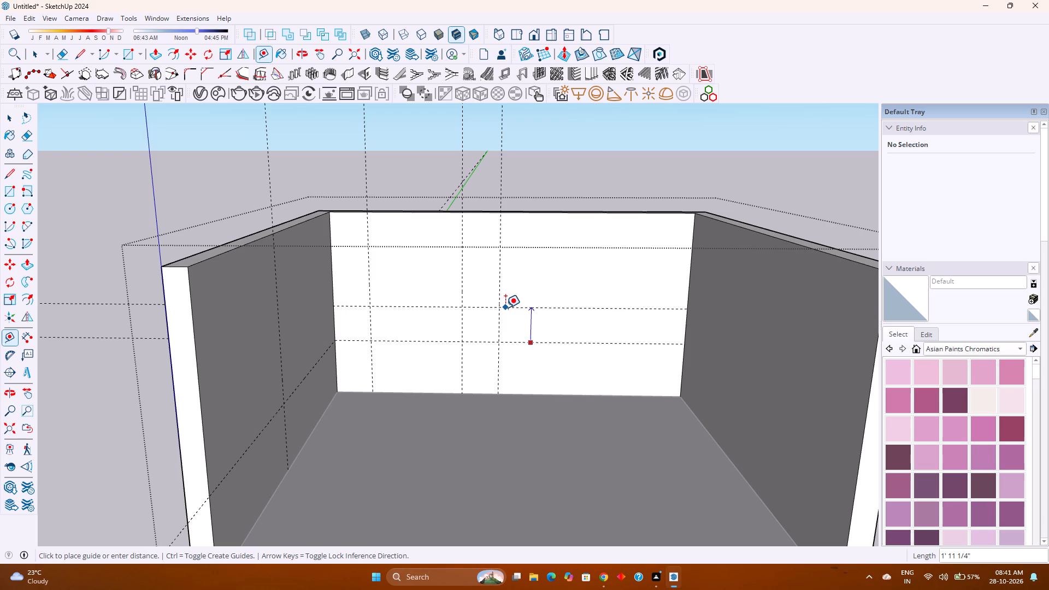
text(1'6")
key(Return)
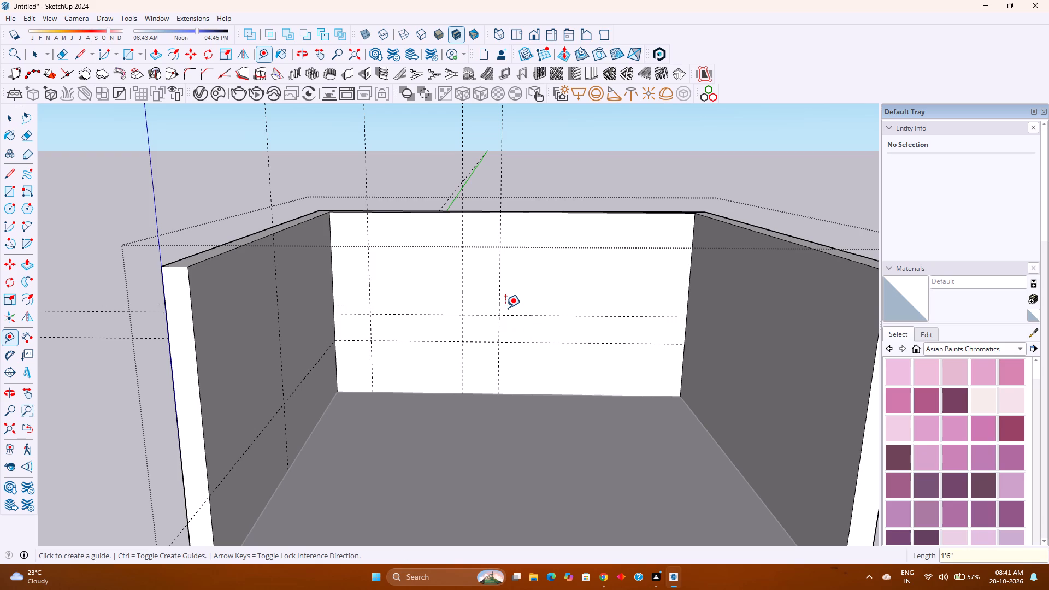
Place a horizontal guide on the left side wall, 1'9" above that wall's existing horizontal guide.
scroll(571, 335, down, 1)
middle_drag(568, 335, 505, 332)
middle_click(505, 332)
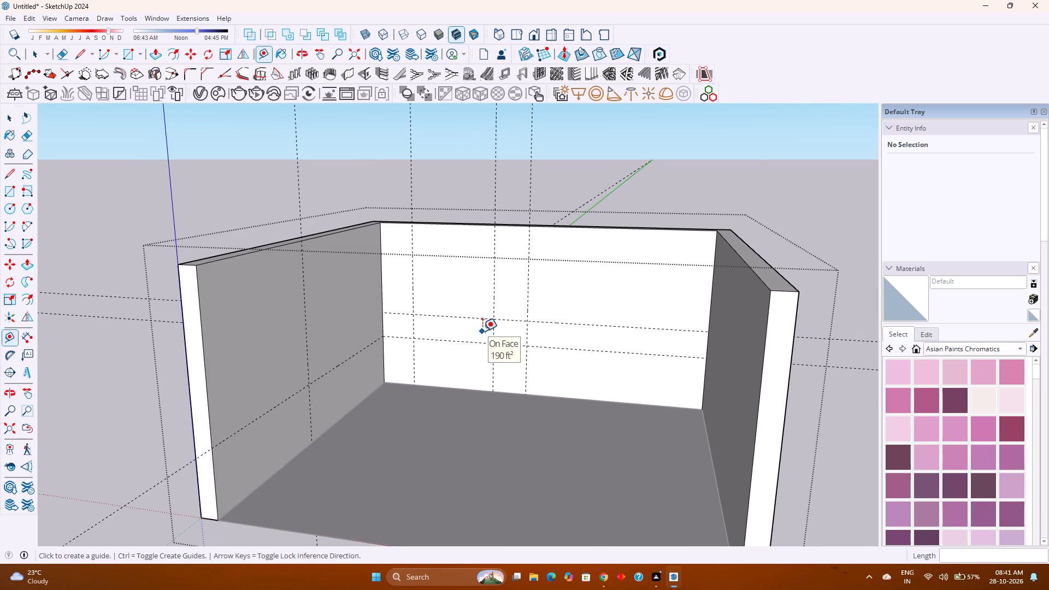
click(367, 349)
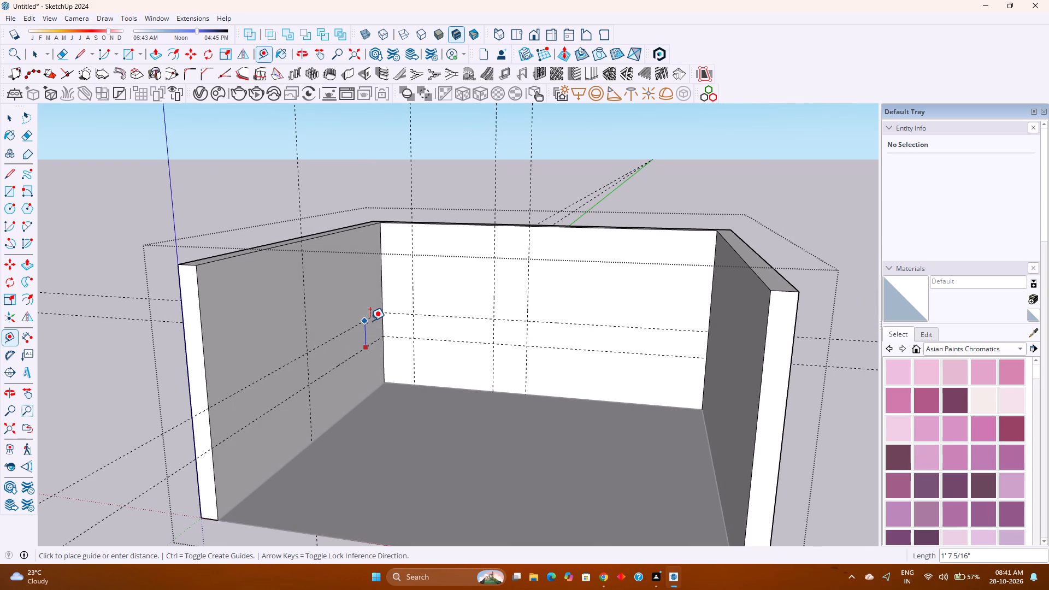
text(1')
text(9")
key(Return)
Place a horizontal guide on the left side wall, 9" below the wall's top edge.
scroll(370, 321, up, 3)
scroll(433, 345, down, 1)
scroll(434, 346, up, 1)
middle_drag(429, 346, 364, 338)
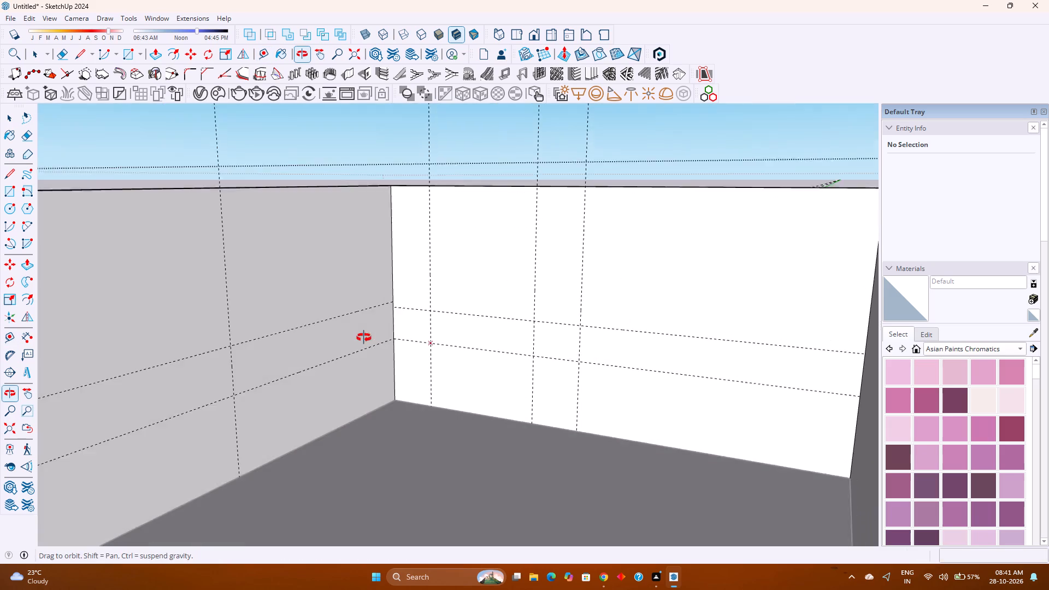
middle_drag(364, 338, 380, 304)
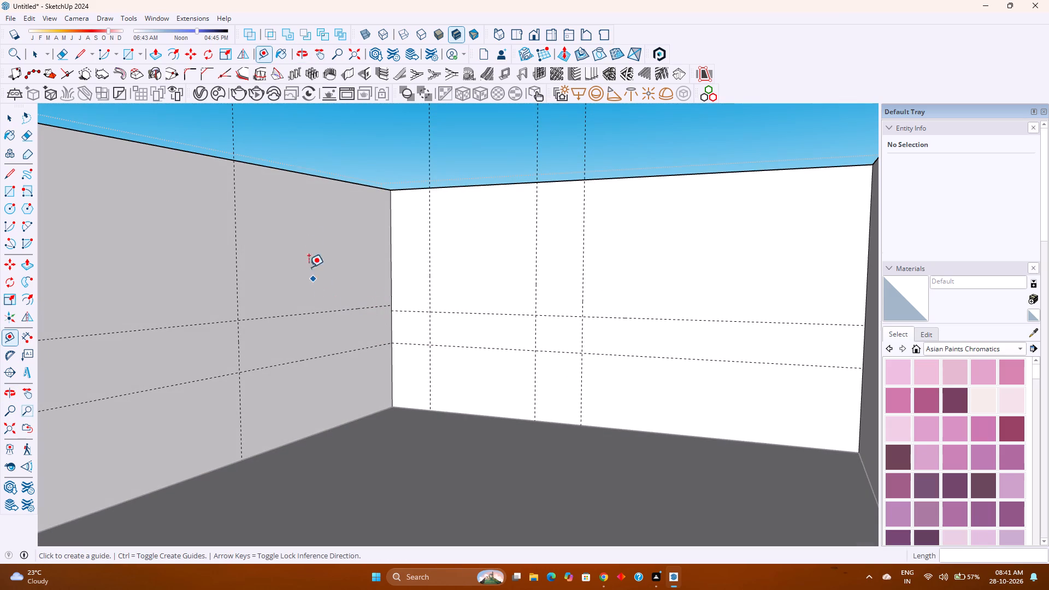
click(306, 173)
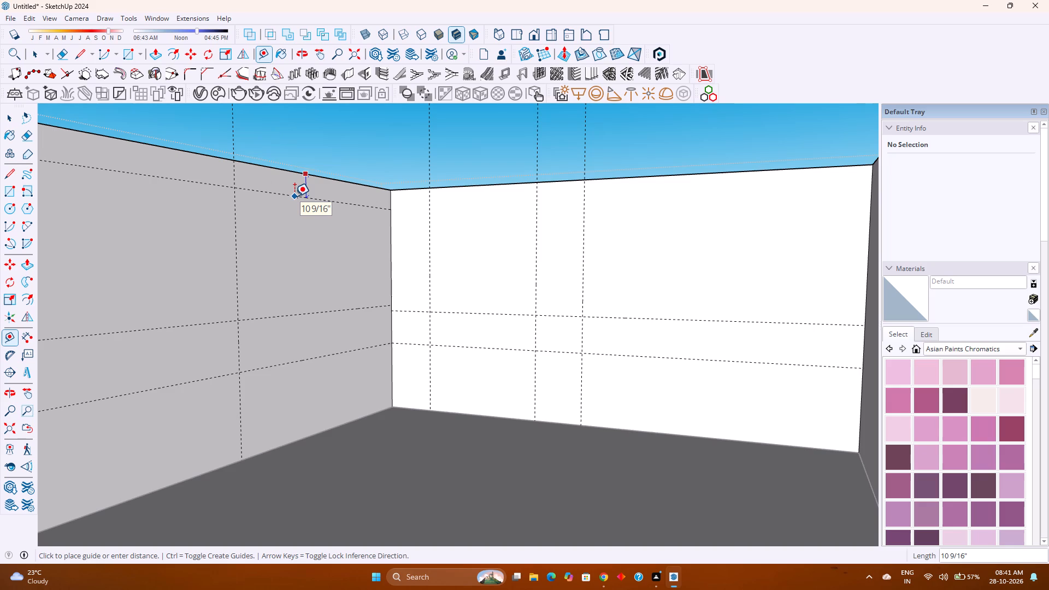
key(6)
key(BackSpace)
key(9)
key(Return)
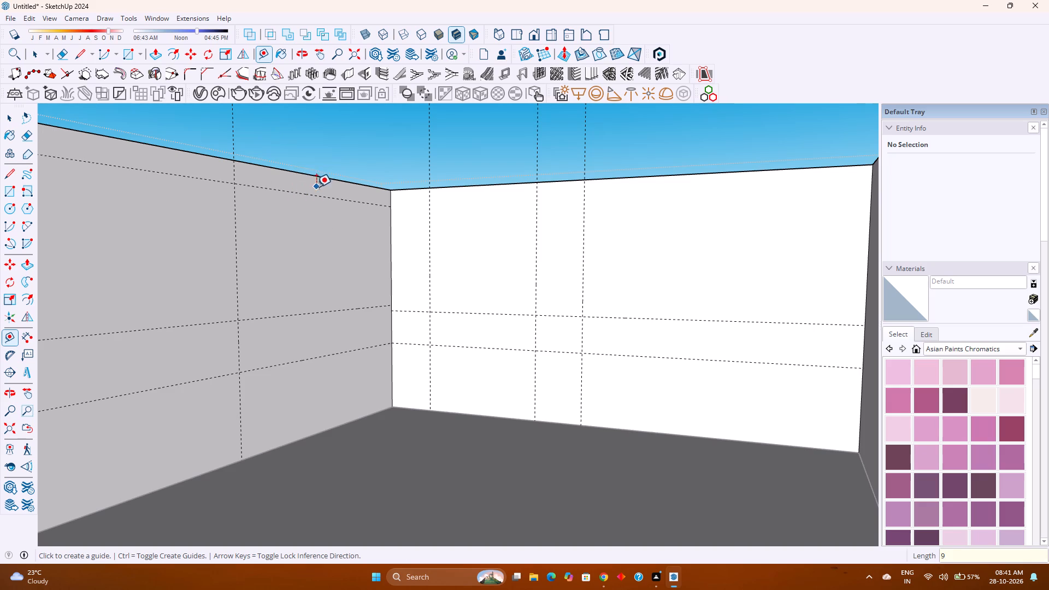
Place another horizontal guide on the left side wall, 2' below the guide near the top edge.
click(261, 185)
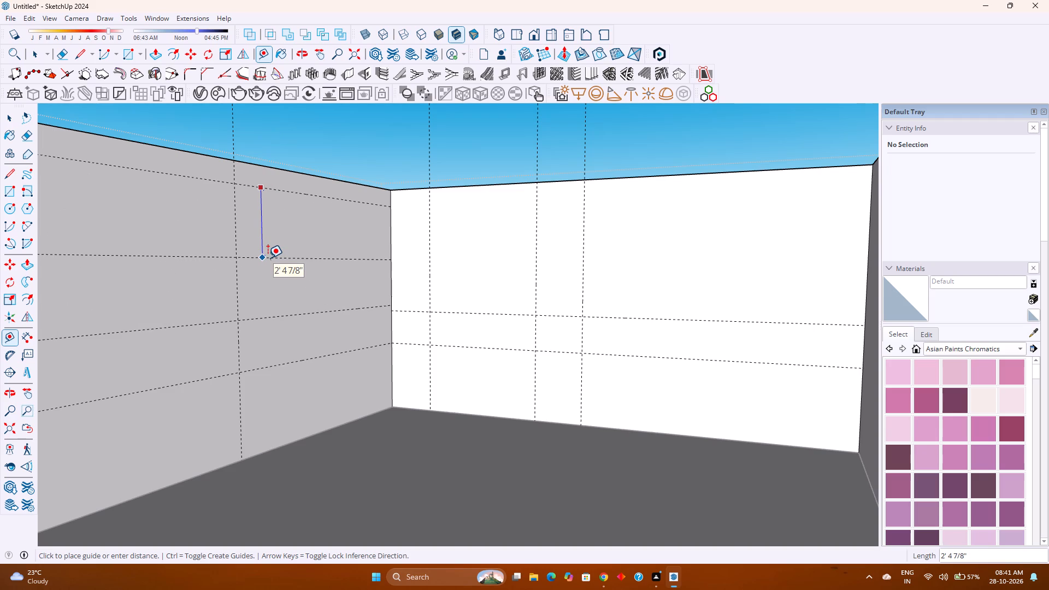
text(2')
key(Return)
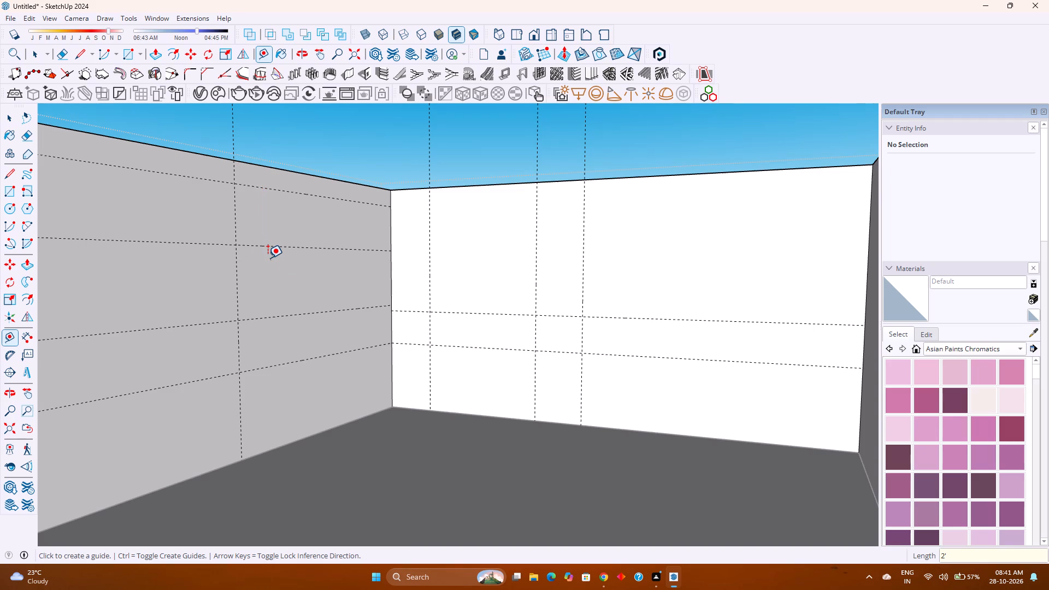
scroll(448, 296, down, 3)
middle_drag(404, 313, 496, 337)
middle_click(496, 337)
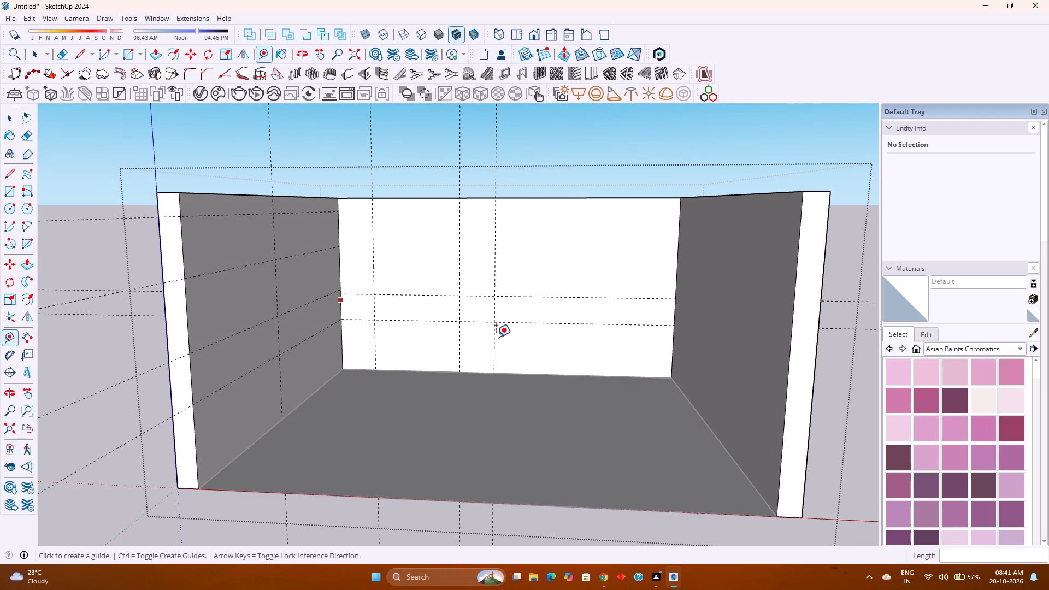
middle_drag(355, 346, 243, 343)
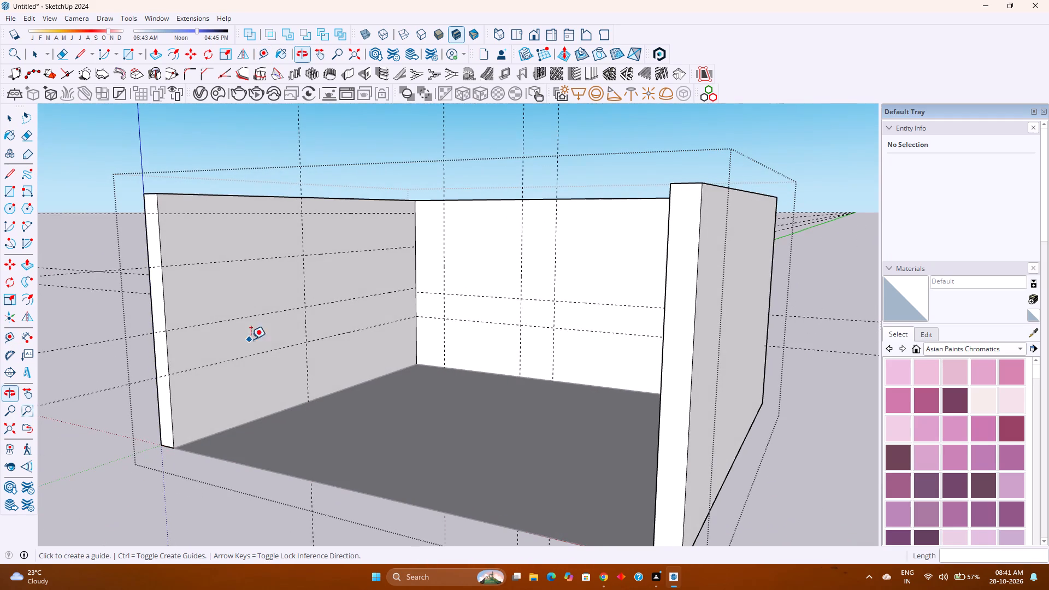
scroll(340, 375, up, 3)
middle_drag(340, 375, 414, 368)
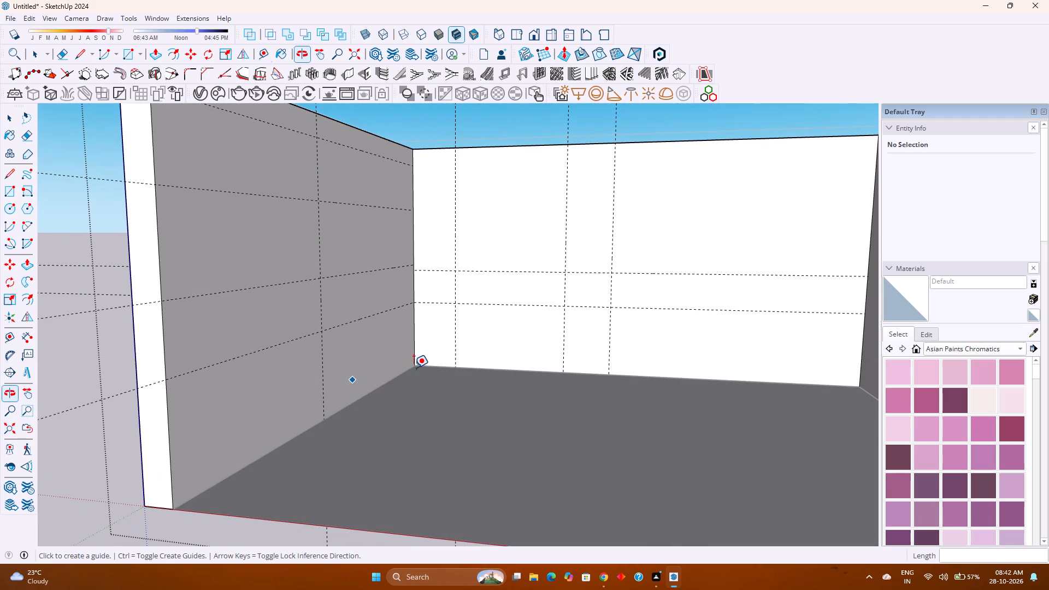
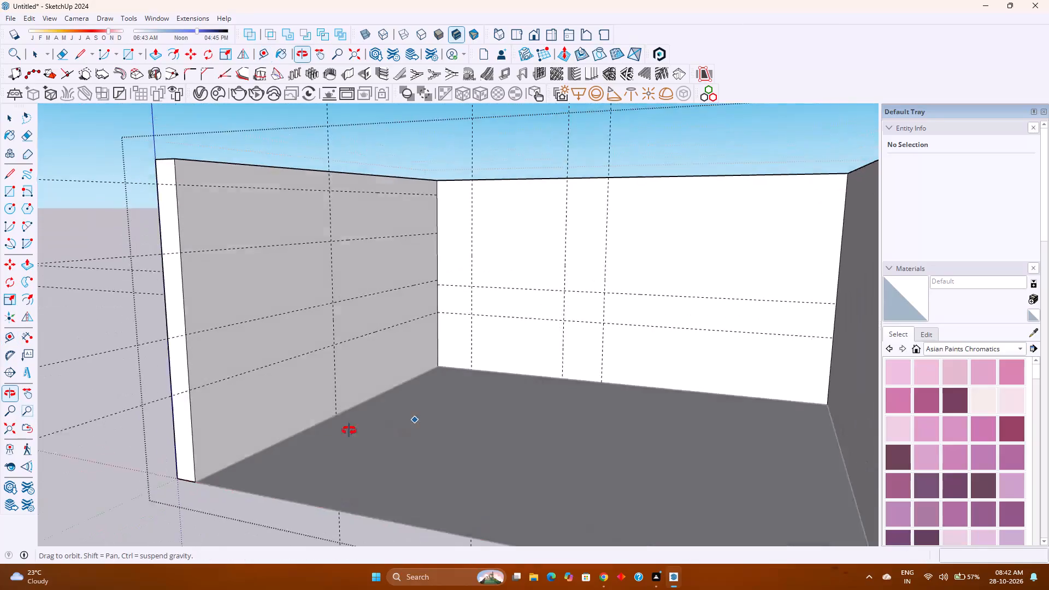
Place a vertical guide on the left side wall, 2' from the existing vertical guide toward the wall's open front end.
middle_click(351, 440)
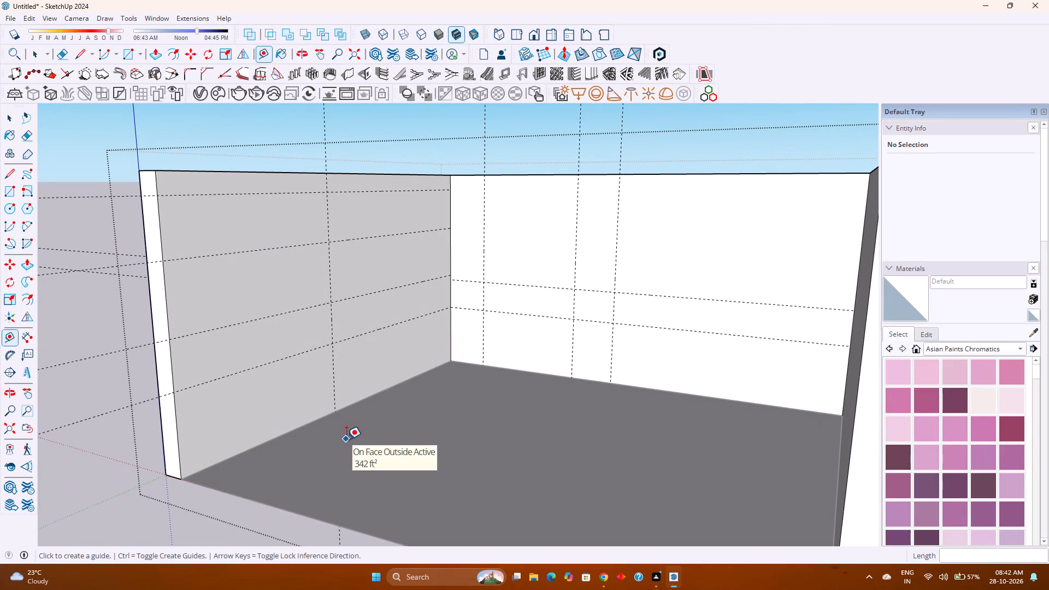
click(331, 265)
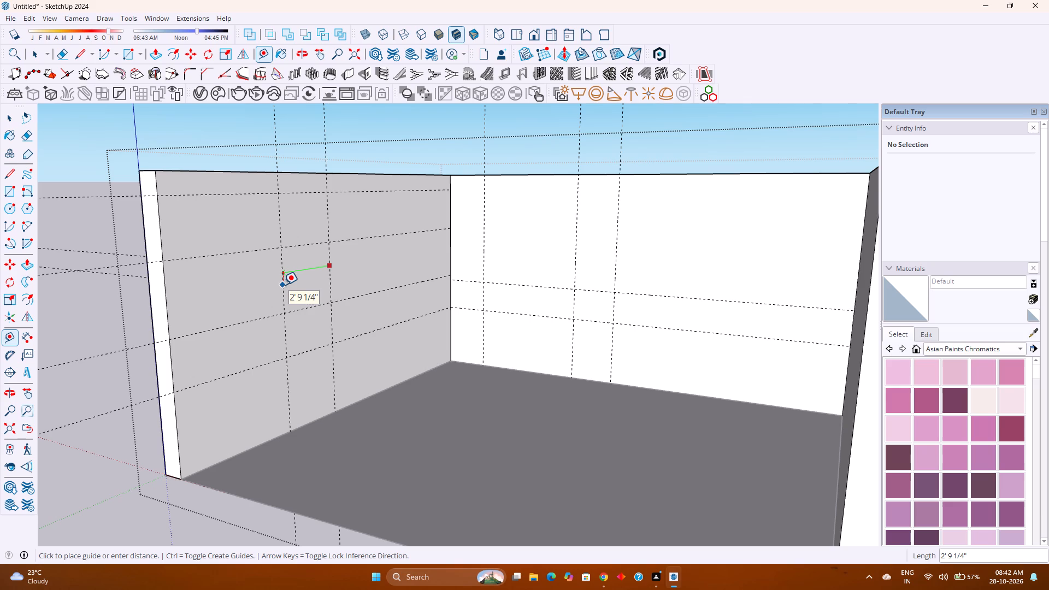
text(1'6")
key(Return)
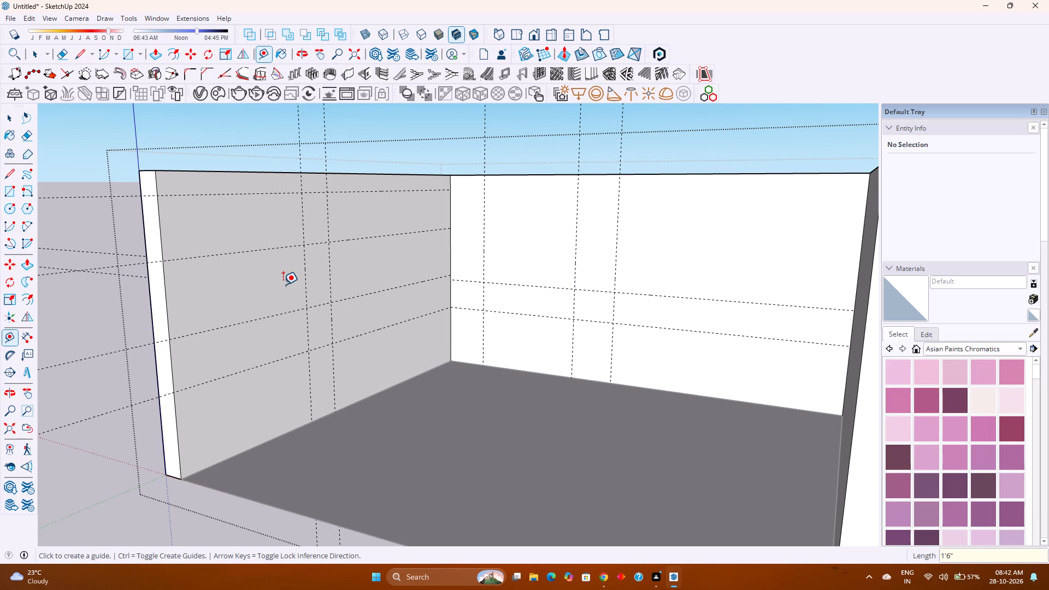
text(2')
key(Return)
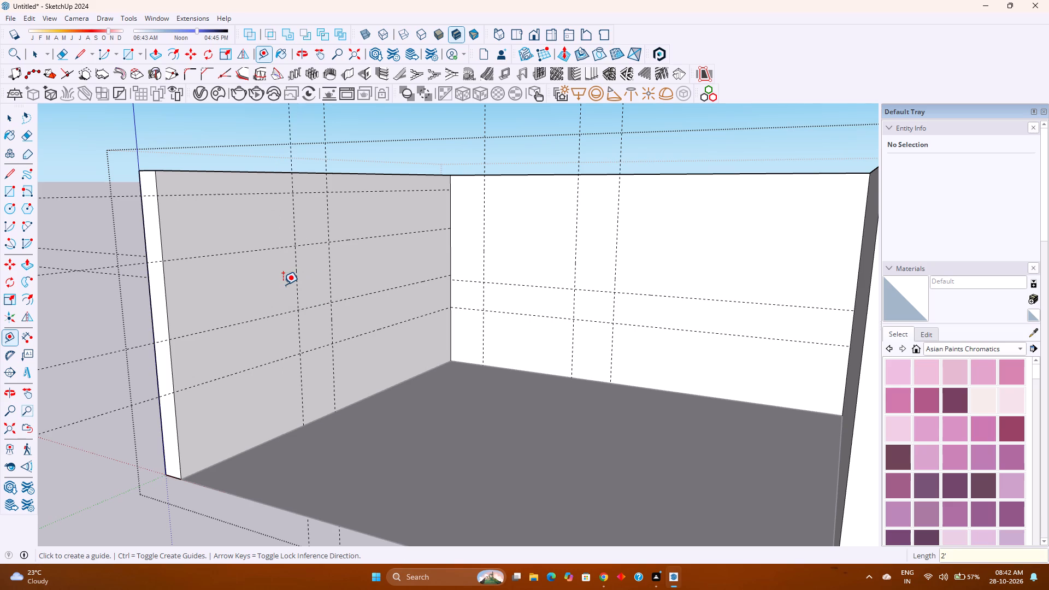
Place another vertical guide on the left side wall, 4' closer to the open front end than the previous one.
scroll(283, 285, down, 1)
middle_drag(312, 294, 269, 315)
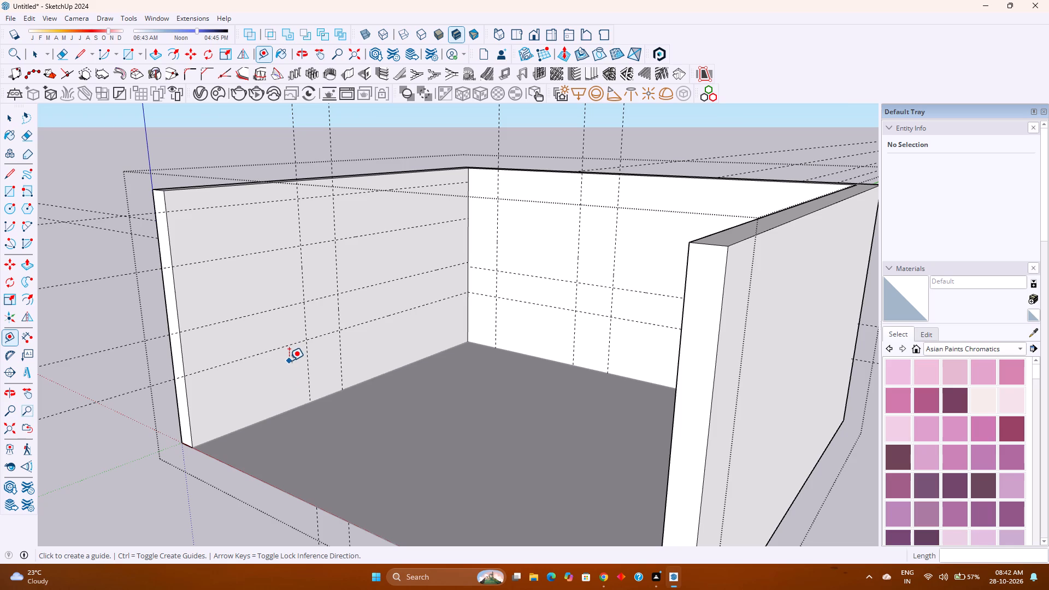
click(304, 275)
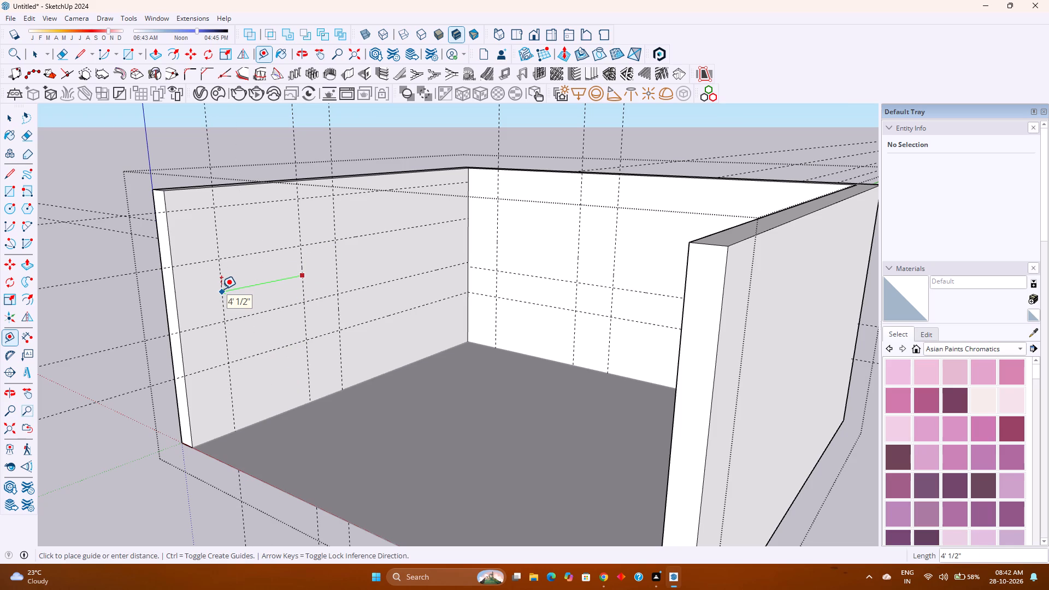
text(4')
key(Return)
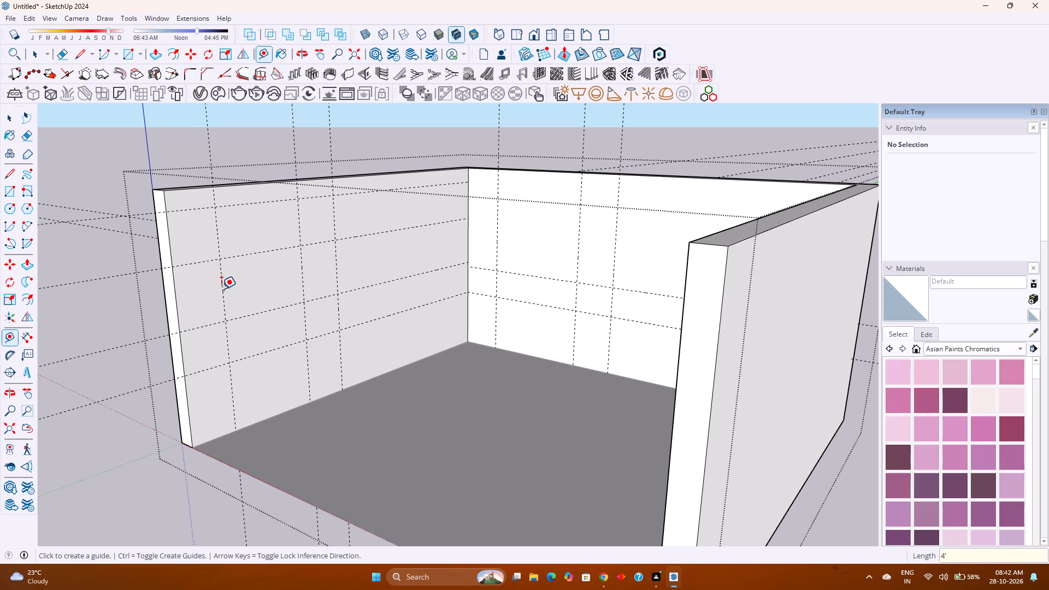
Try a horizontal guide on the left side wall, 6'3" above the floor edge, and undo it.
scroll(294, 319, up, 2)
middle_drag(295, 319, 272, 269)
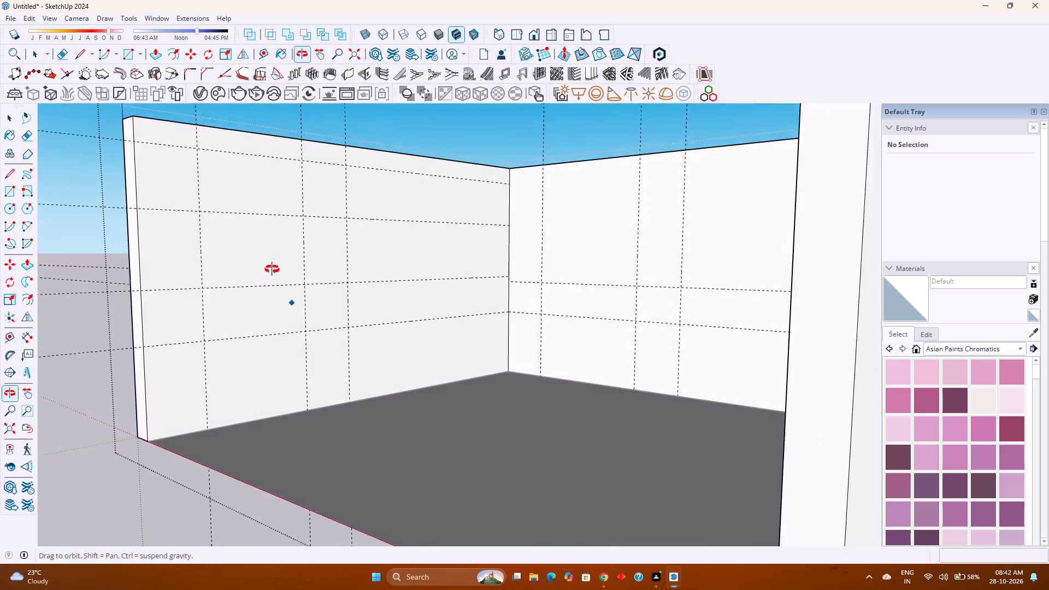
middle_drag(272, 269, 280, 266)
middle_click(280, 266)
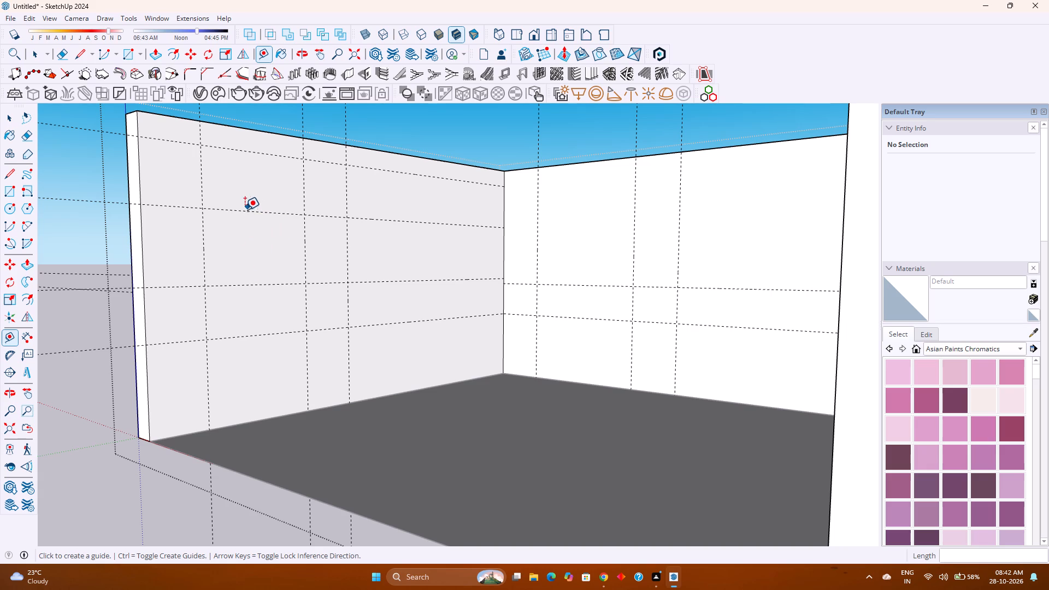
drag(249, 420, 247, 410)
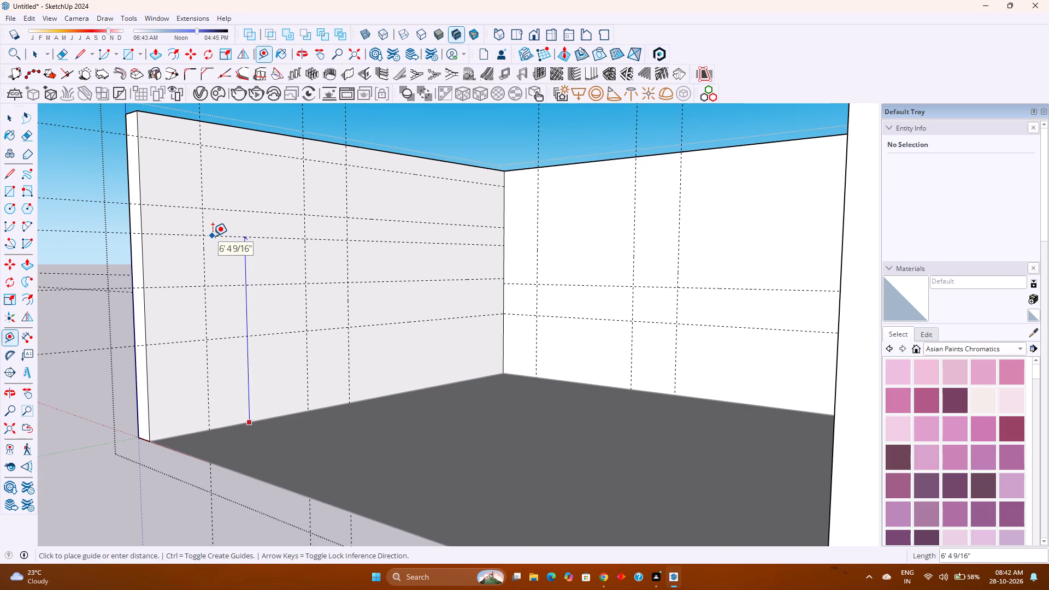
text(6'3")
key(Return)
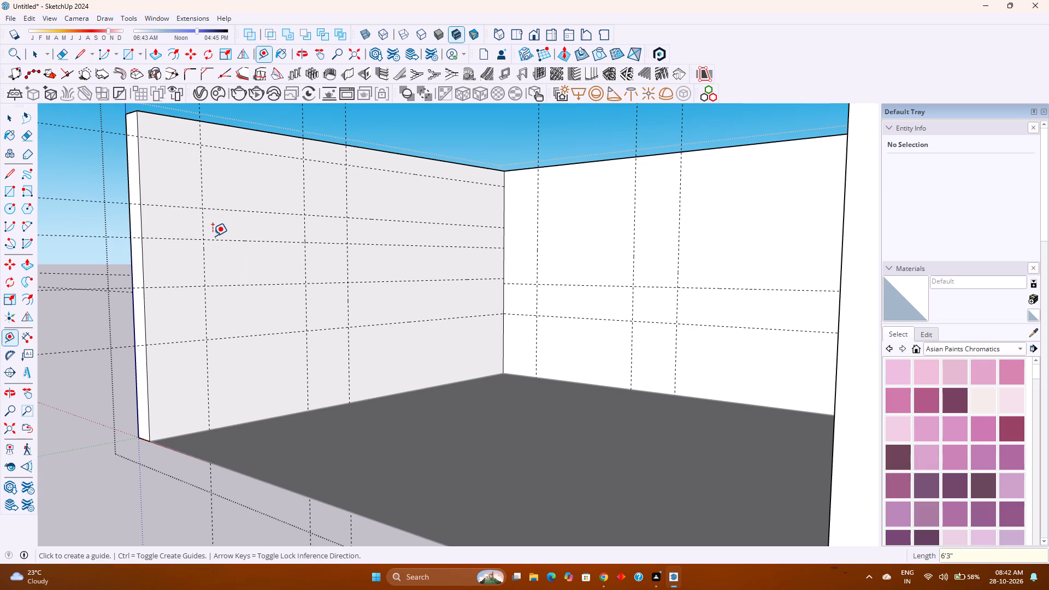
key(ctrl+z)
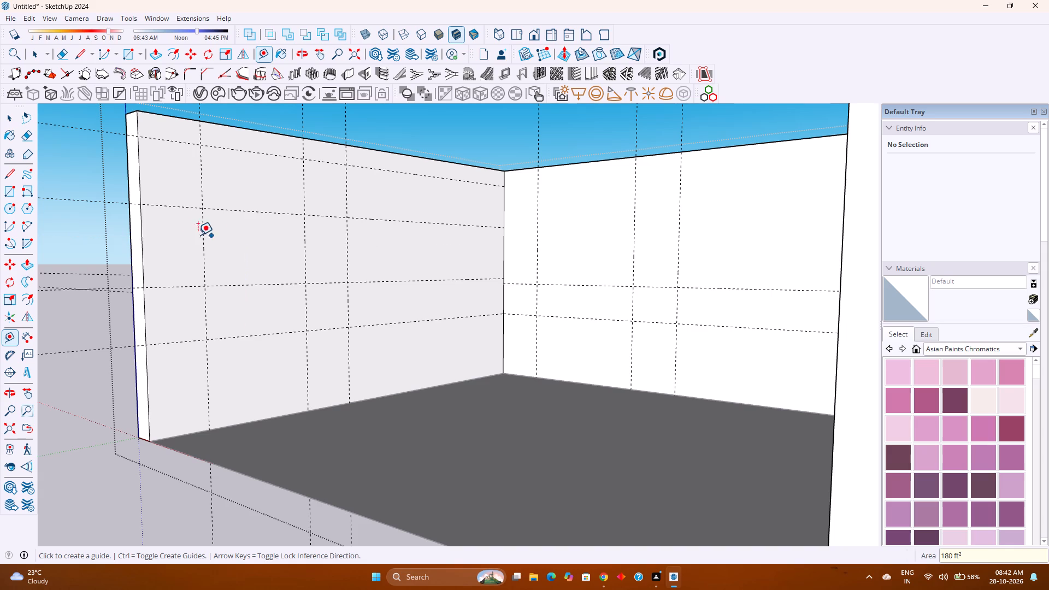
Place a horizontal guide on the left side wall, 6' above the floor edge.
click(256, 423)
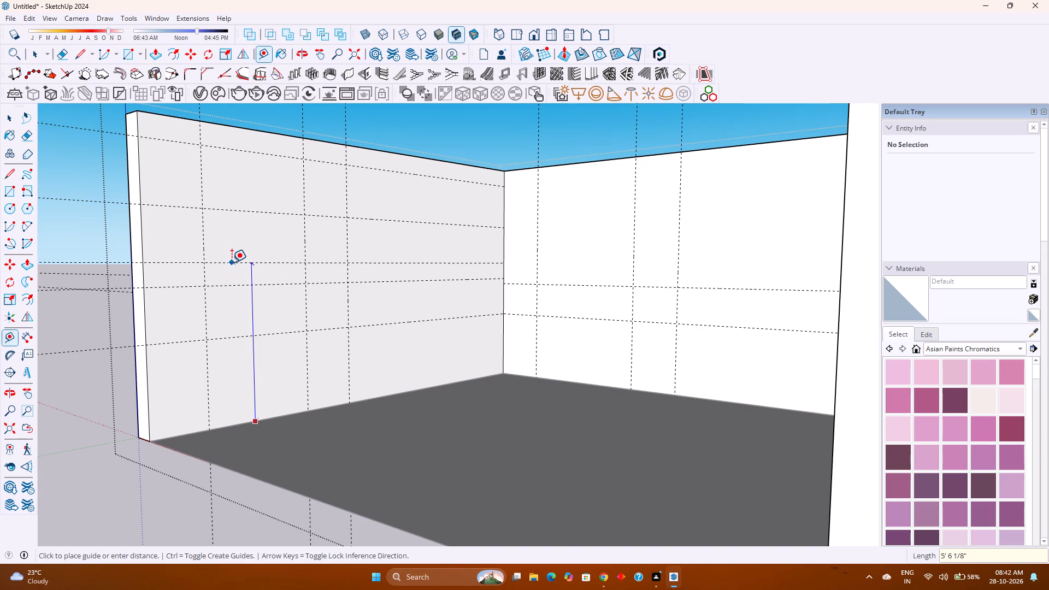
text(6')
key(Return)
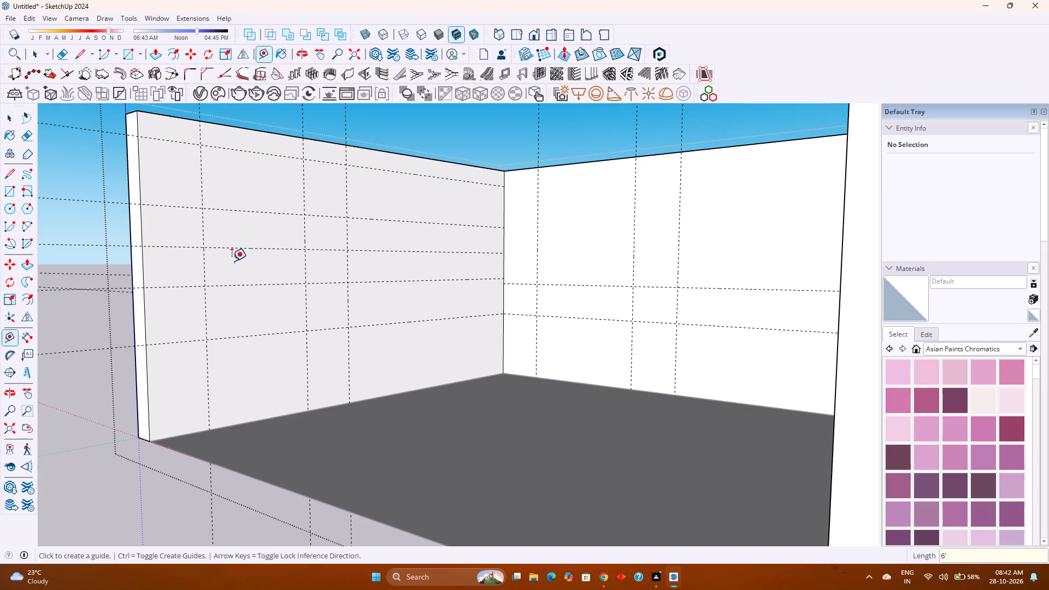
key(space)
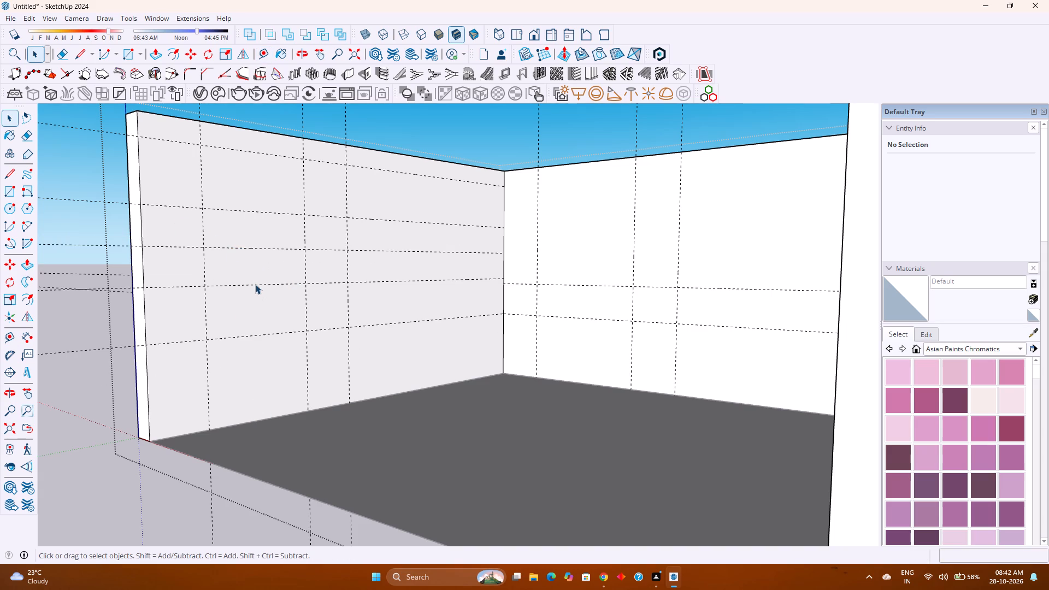
Examine the guide layout on the left side wall and back wall from several angles.
scroll(330, 316, down, 1)
middle_drag(332, 316, 351, 321)
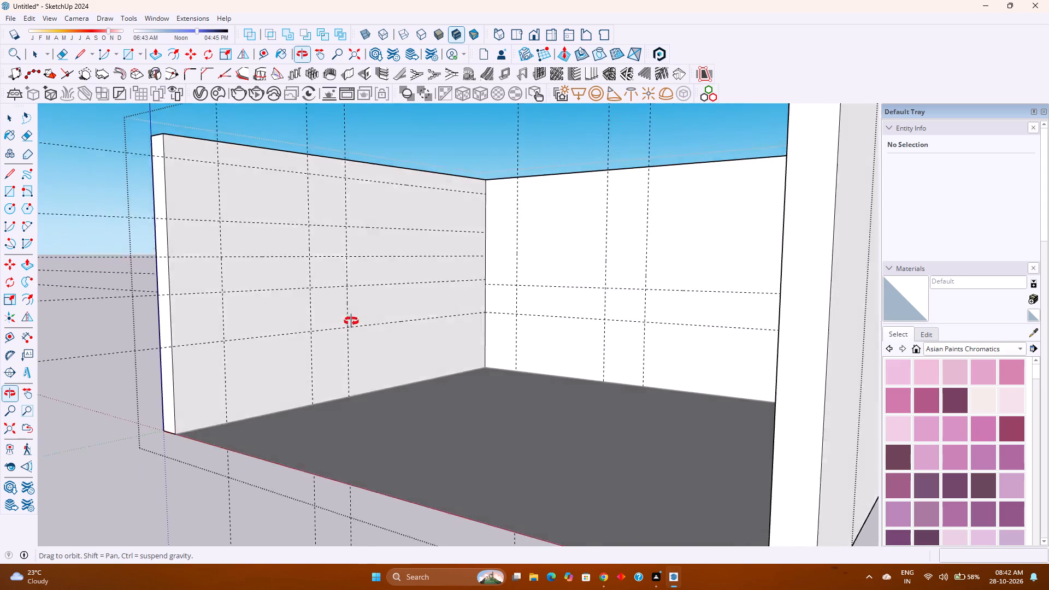
middle_drag(351, 321, 340, 332)
middle_click(341, 346)
middle_drag(345, 351, 548, 410)
middle_click(588, 389)
middle_drag(592, 382, 440, 341)
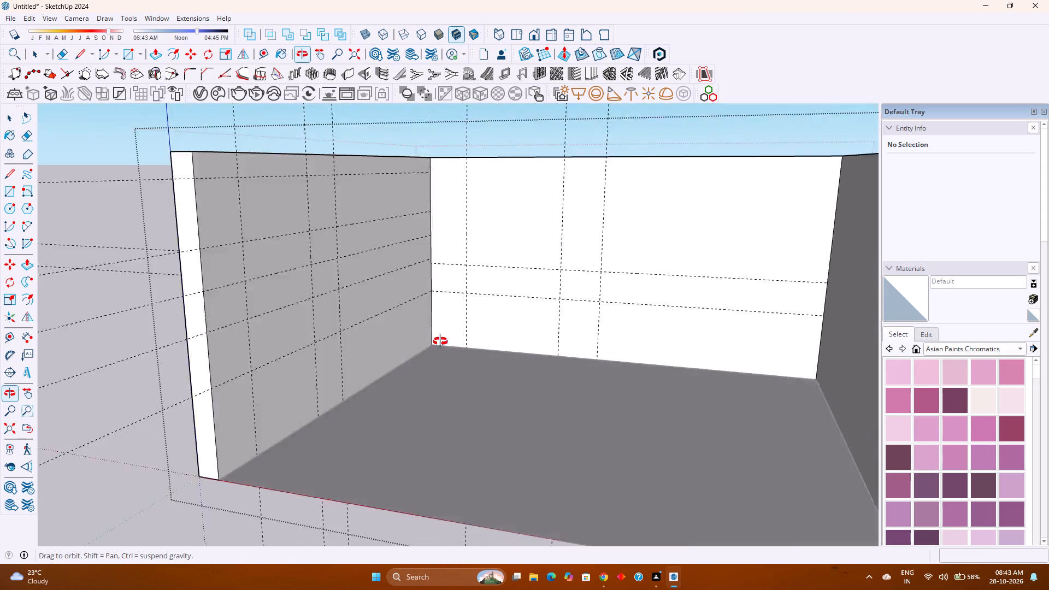
middle_drag(440, 341, 397, 334)
middle_click(397, 334)
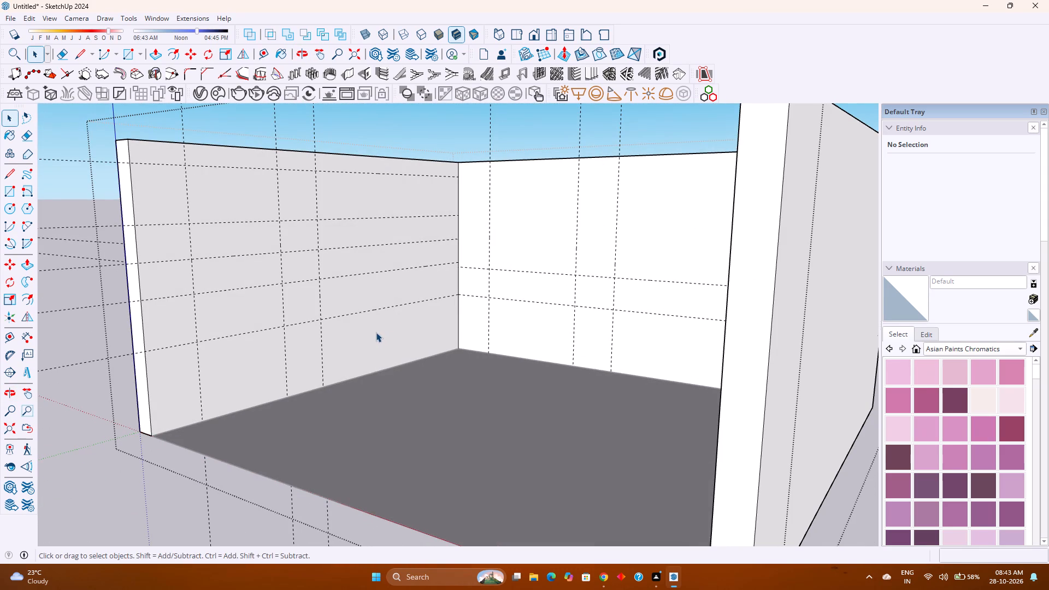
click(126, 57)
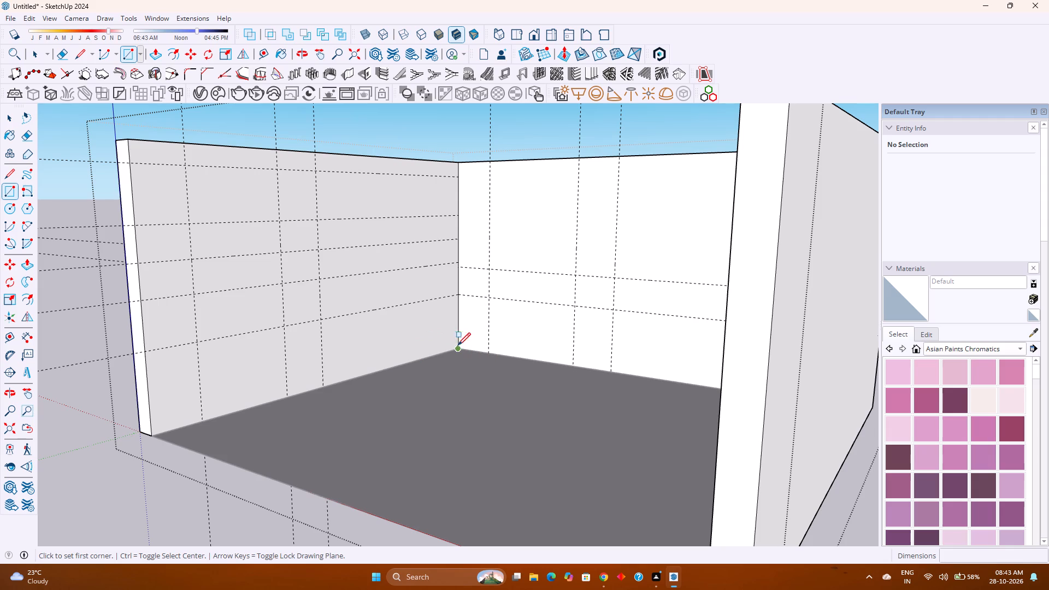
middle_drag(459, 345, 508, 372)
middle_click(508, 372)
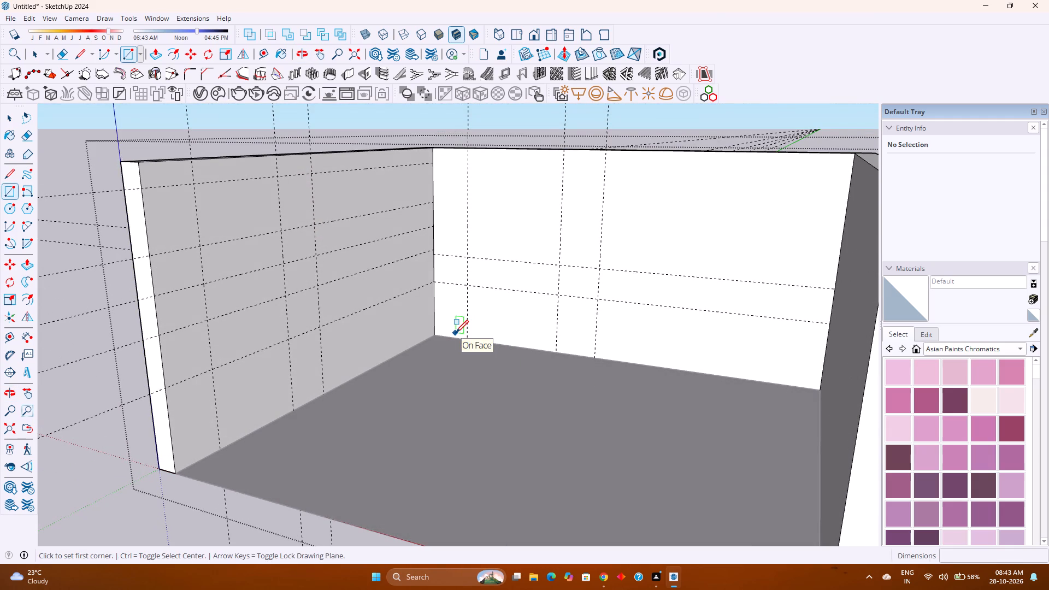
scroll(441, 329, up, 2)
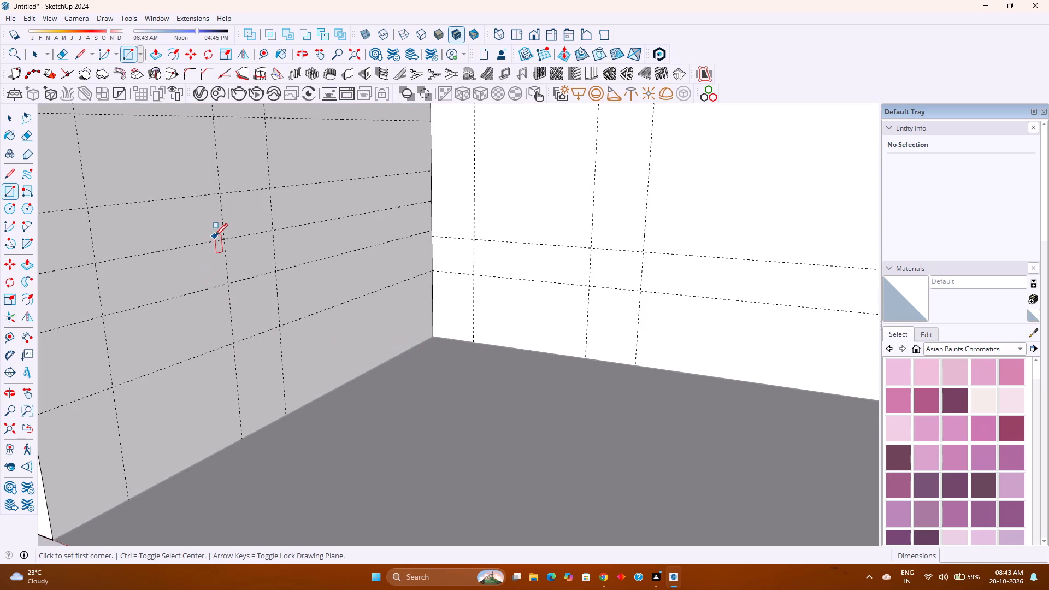
Undo all the vertical and horizontal guides placed on the left side wall and back wall.
key(ctrl+z)
key(ctrl+z)
key(ctrl+z)
key(ctrl+z)
key(ctrl+z)
key(ctrl+z)
key(ctrl+z)
key(ctrl+z)
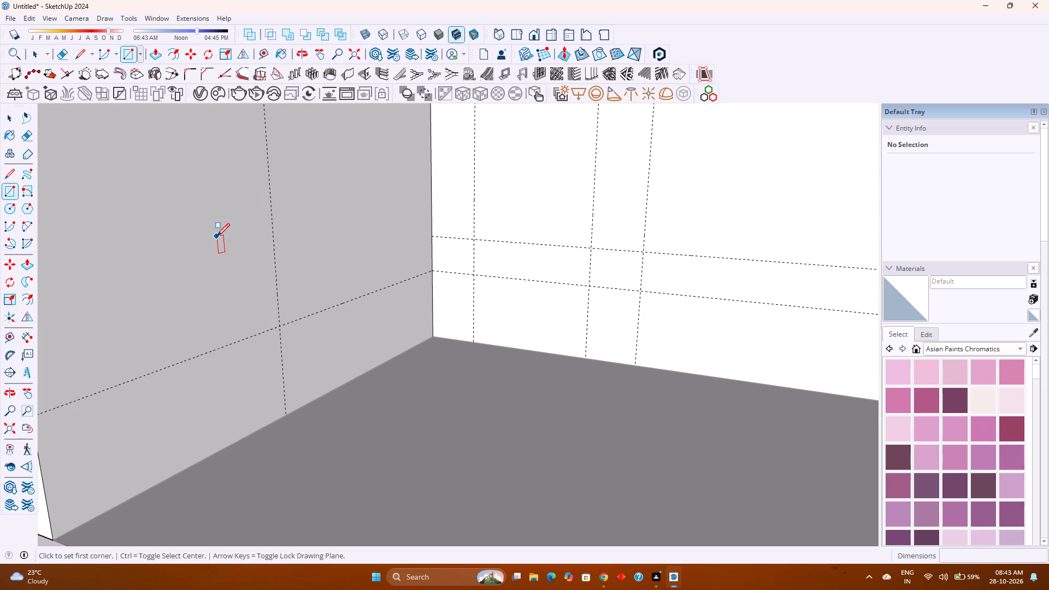
key(ctrl+z)
key(ctrl+z)
key(ctrl+z)
key(ctrl+z)
key(ctrl+z)
key(ctrl+z)
key(ctrl+z)
key(ctrl+z)
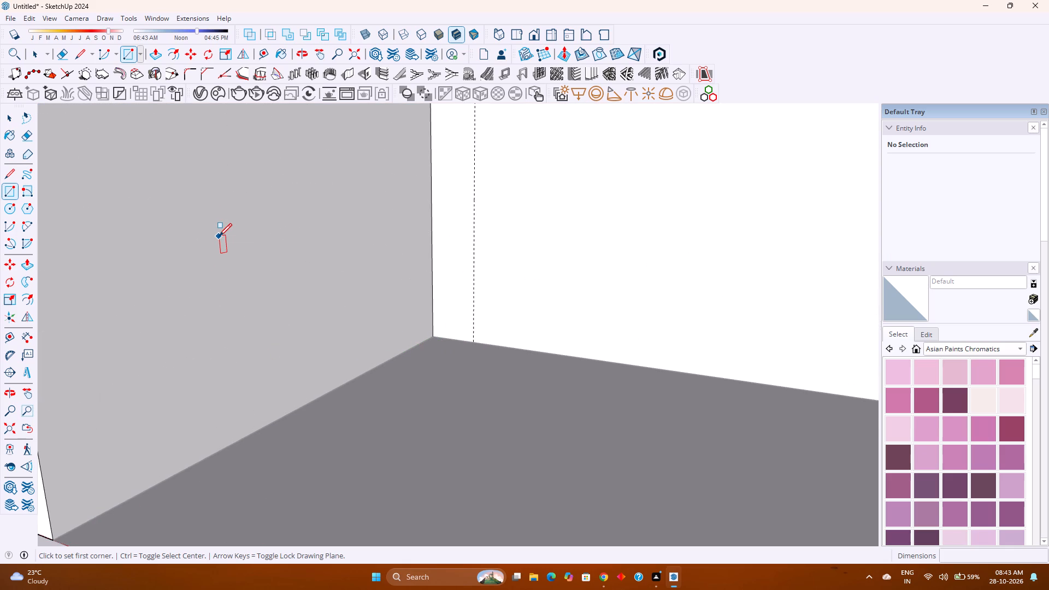
Place a horizontal guide on the left side wall, 4" above the floor edge.
click(262, 52)
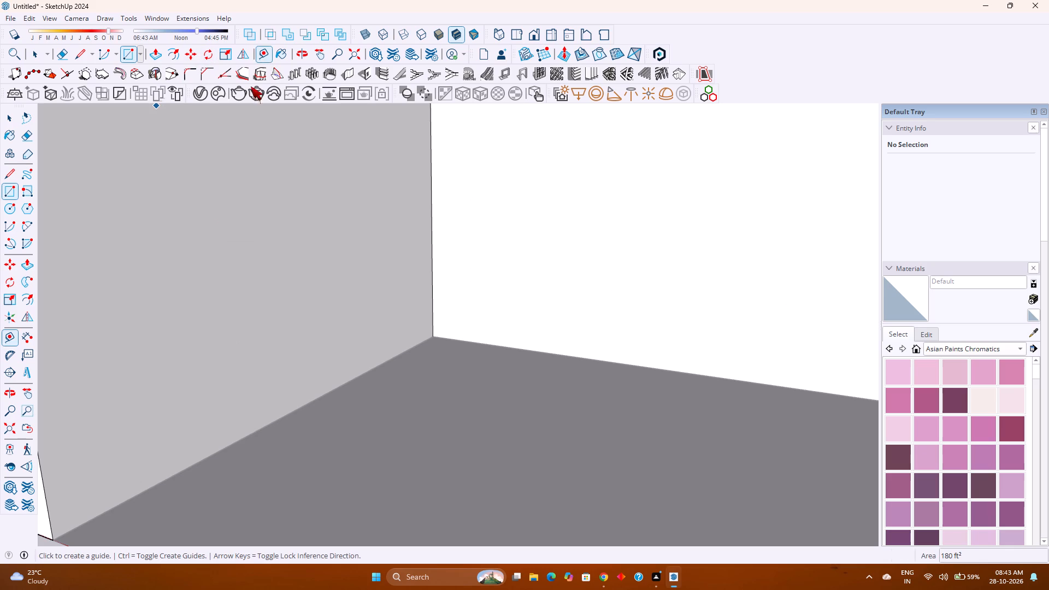
click(258, 431)
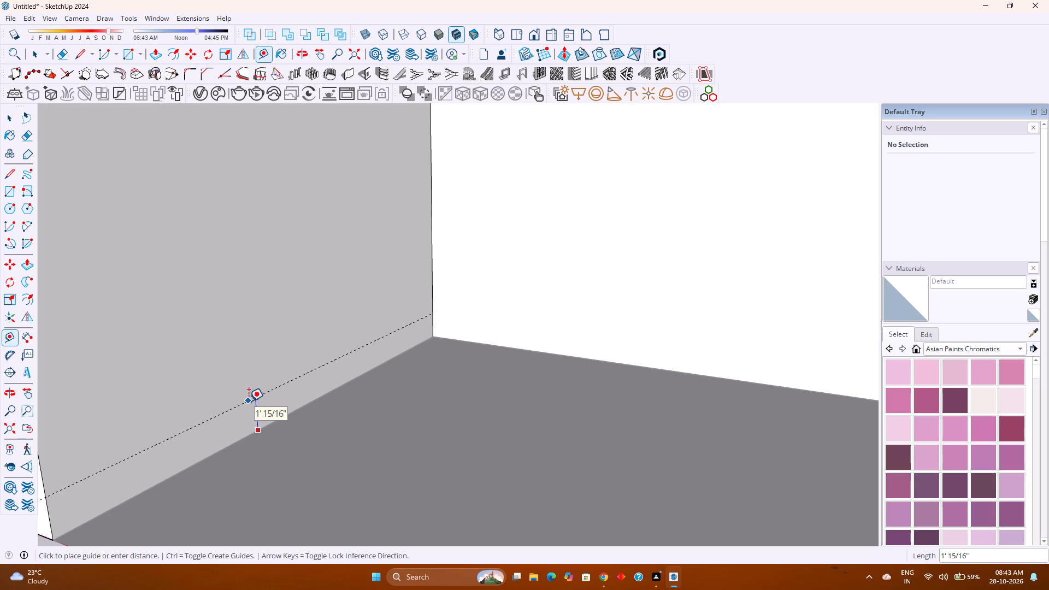
key(4)
key(Return)
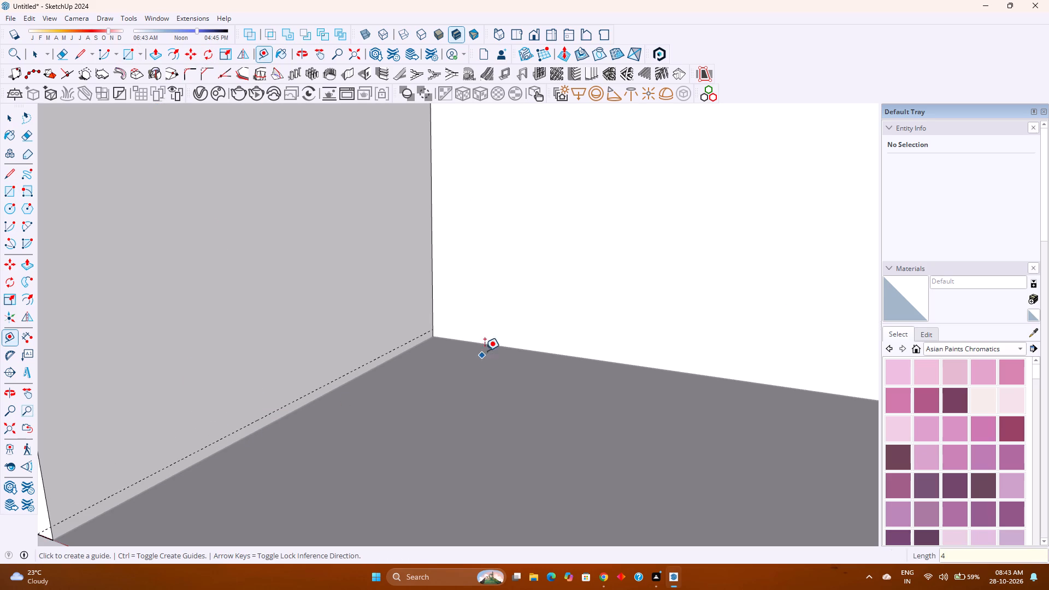
Place a horizontal guide on the back wall, 4" above the floor edge.
click(488, 344)
key(4)
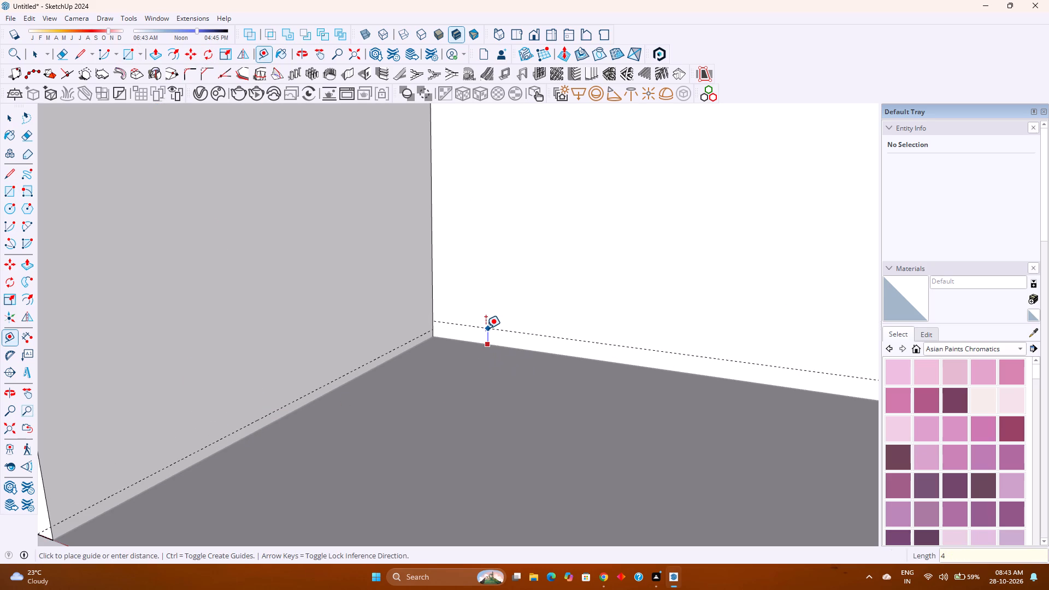
key(Return)
Place a vertical guide on the back wall, 2' from the corner with the left side wall.
scroll(433, 297, down, 2)
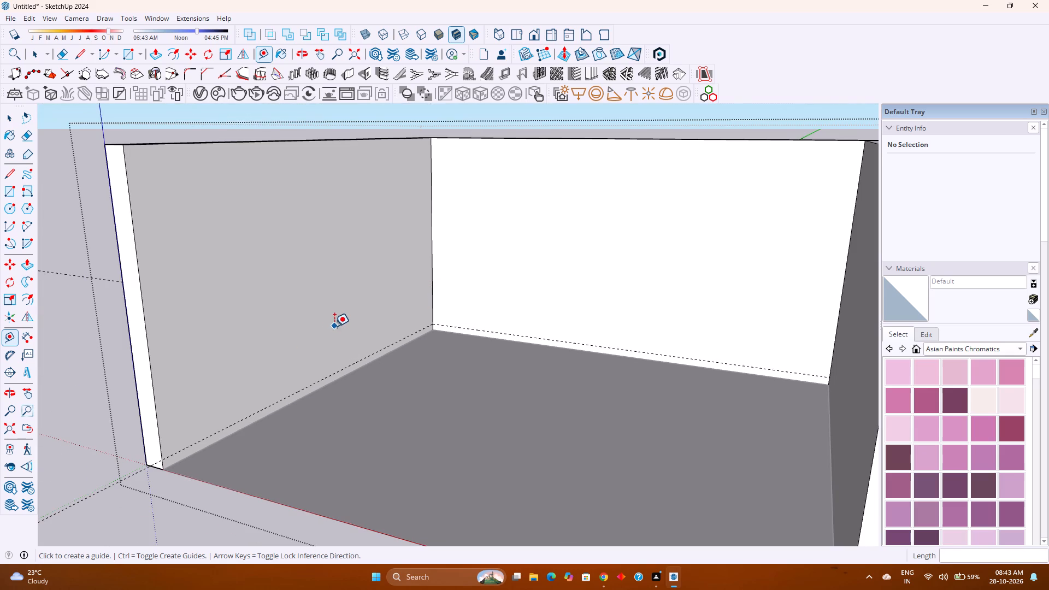
click(434, 239)
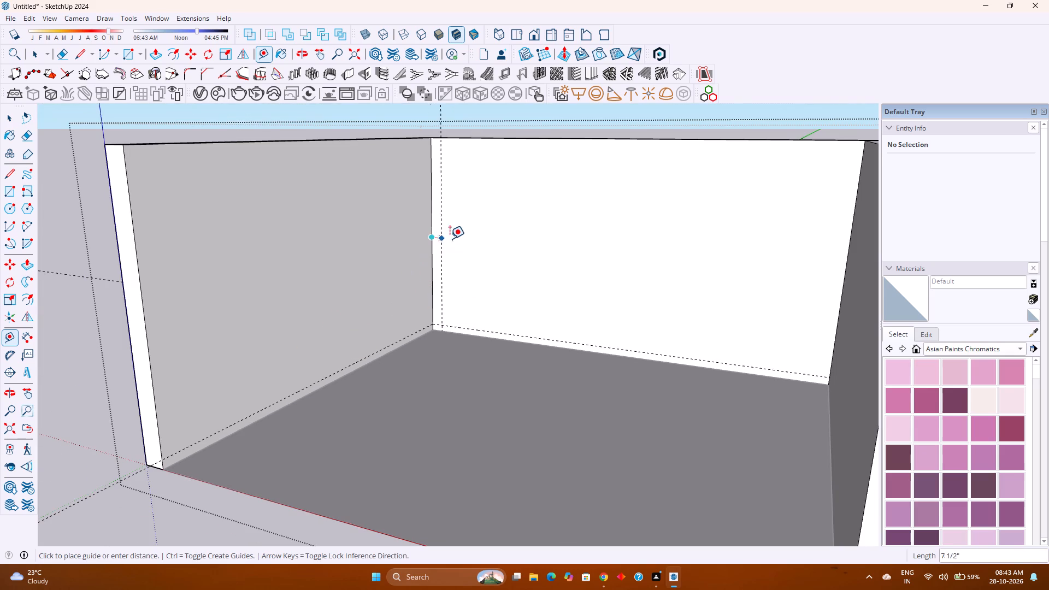
text(2')
key(Return)
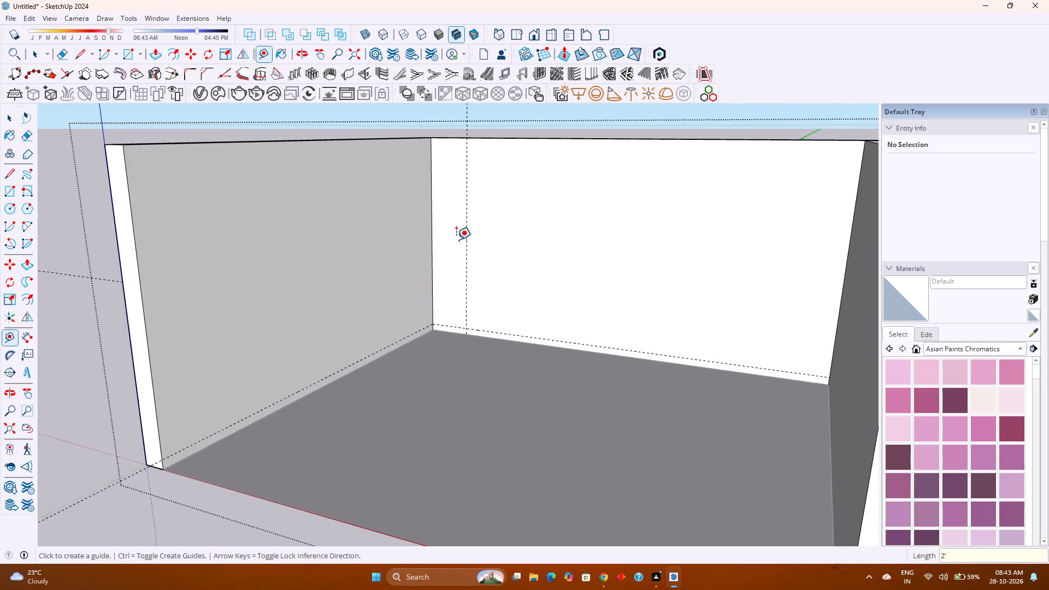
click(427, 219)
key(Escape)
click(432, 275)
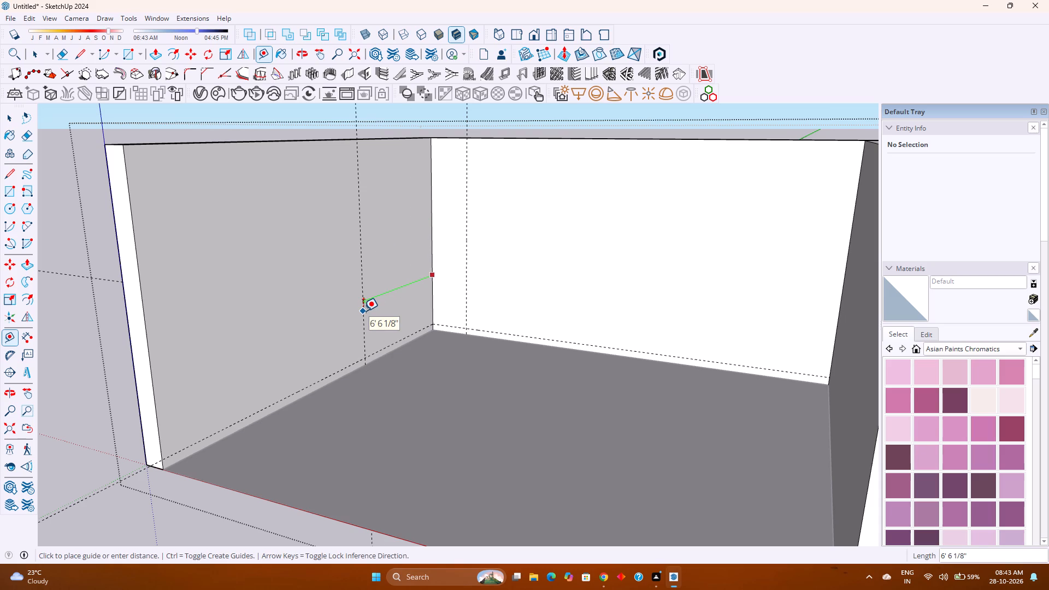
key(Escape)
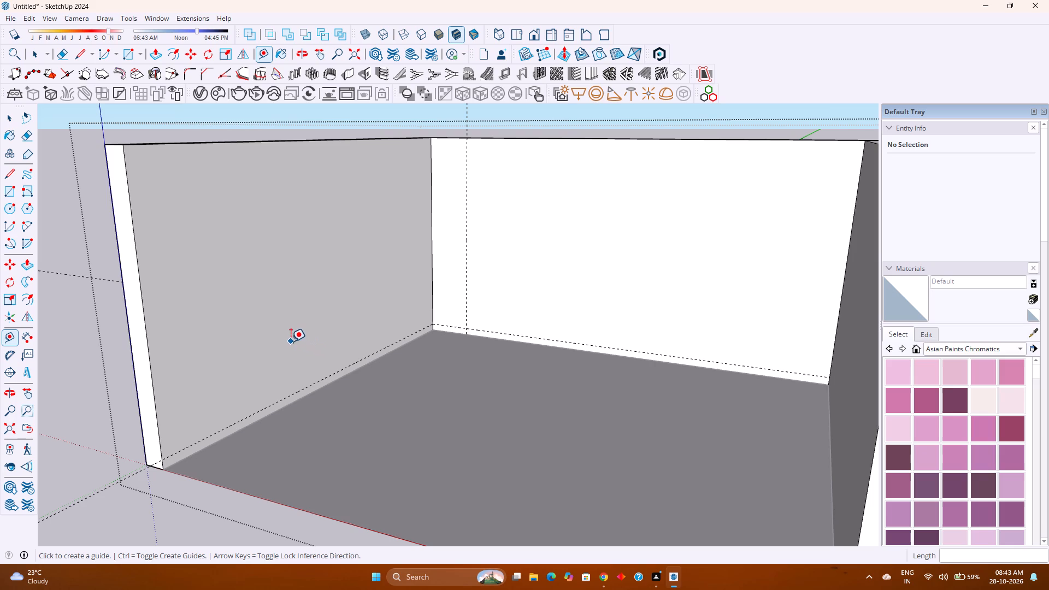
Place a horizontal guide on the left side wall, 3' above the guide near the floor.
click(304, 387)
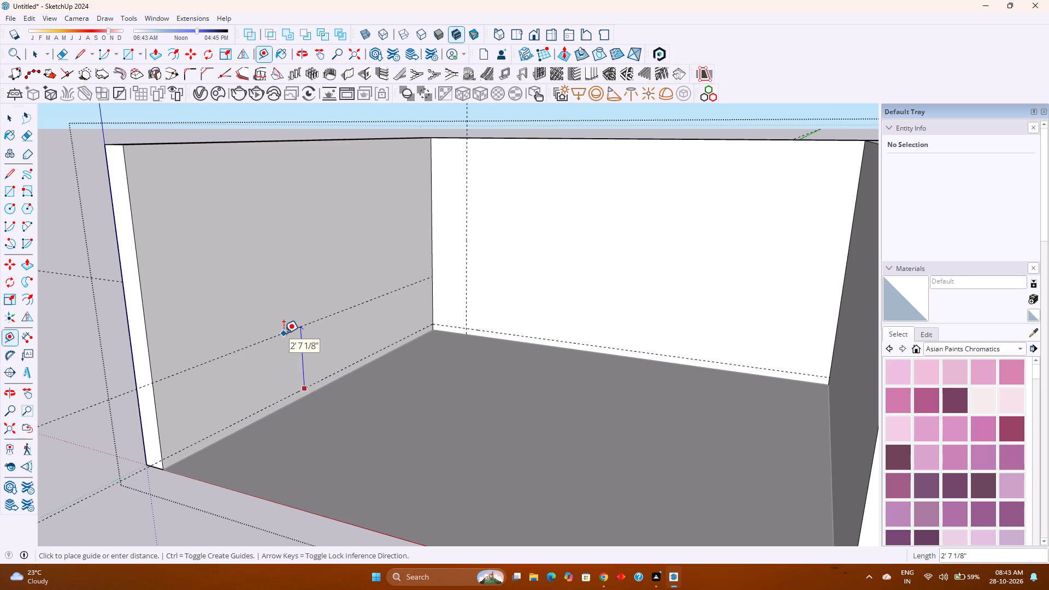
text(3')
key(Return)
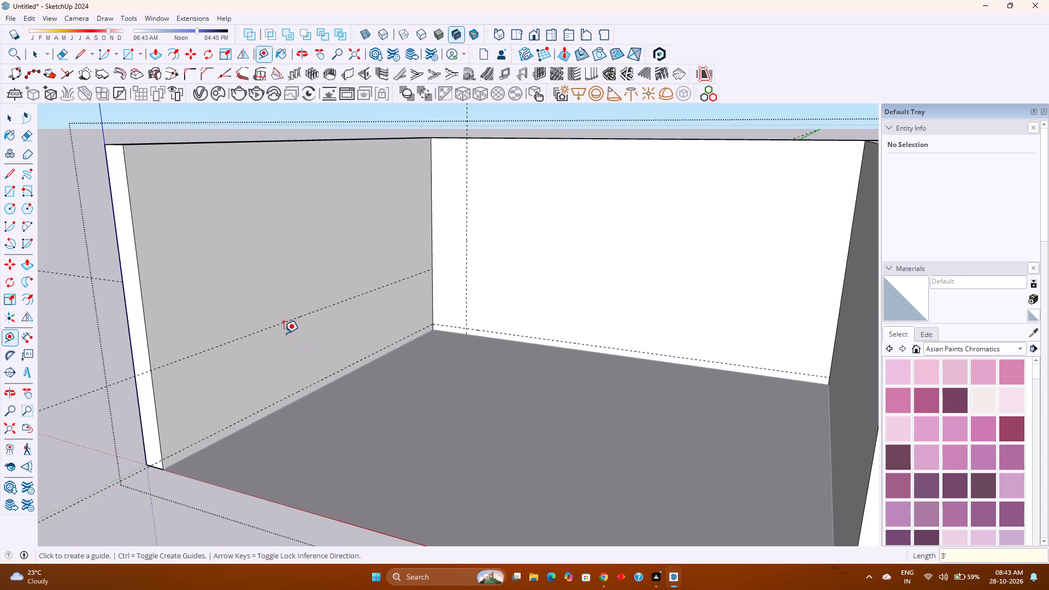
Set the left side wall's upper horizontal guide to 2'8" above the guide near the floor.
text(2')
text(8")
key(Return)
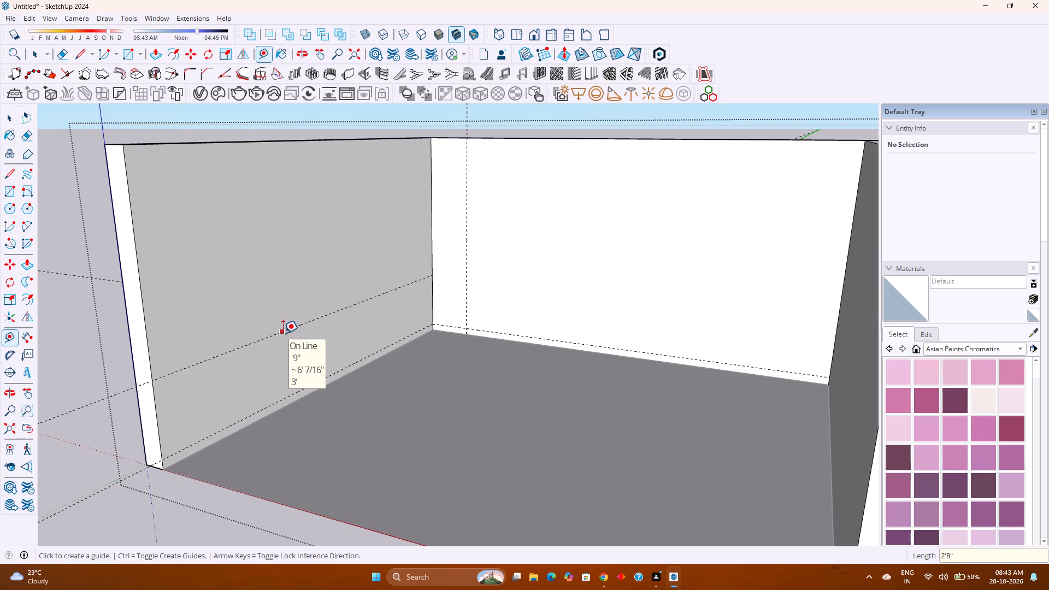
Place a horizontal guide on the back wall, 2'8" above the guide near the floor, meeting the side wall's guide.
click(498, 334)
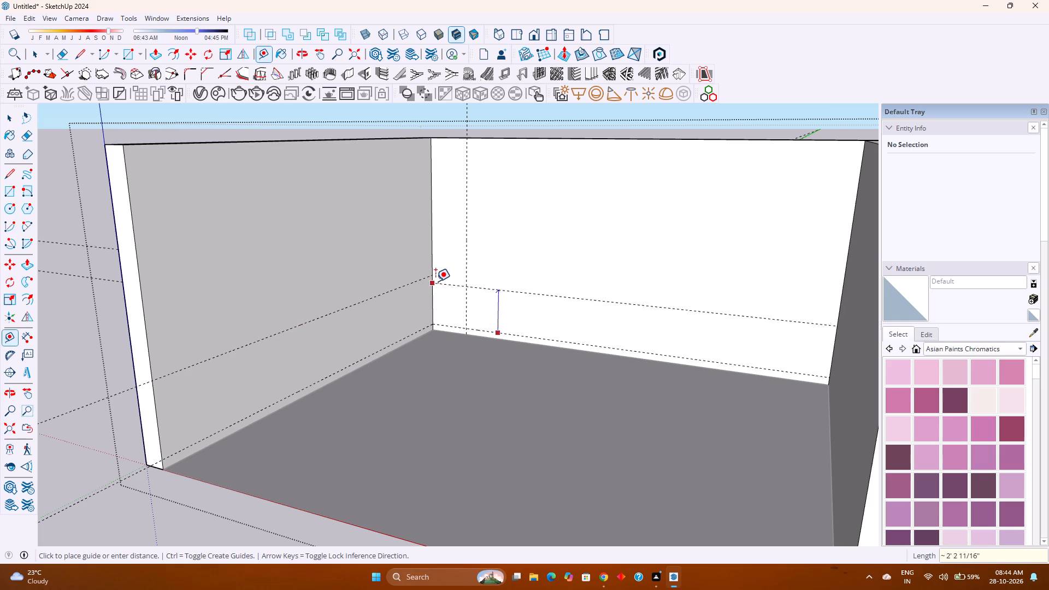
click(431, 274)
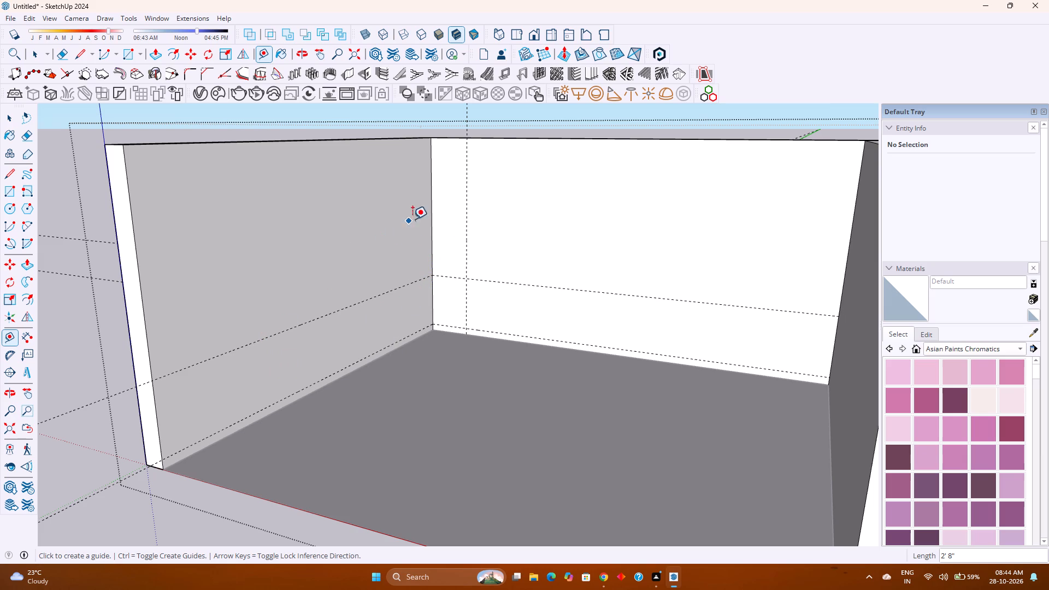
Place a vertical guide on the left side wall, 10' from the corner with the back wall.
click(434, 199)
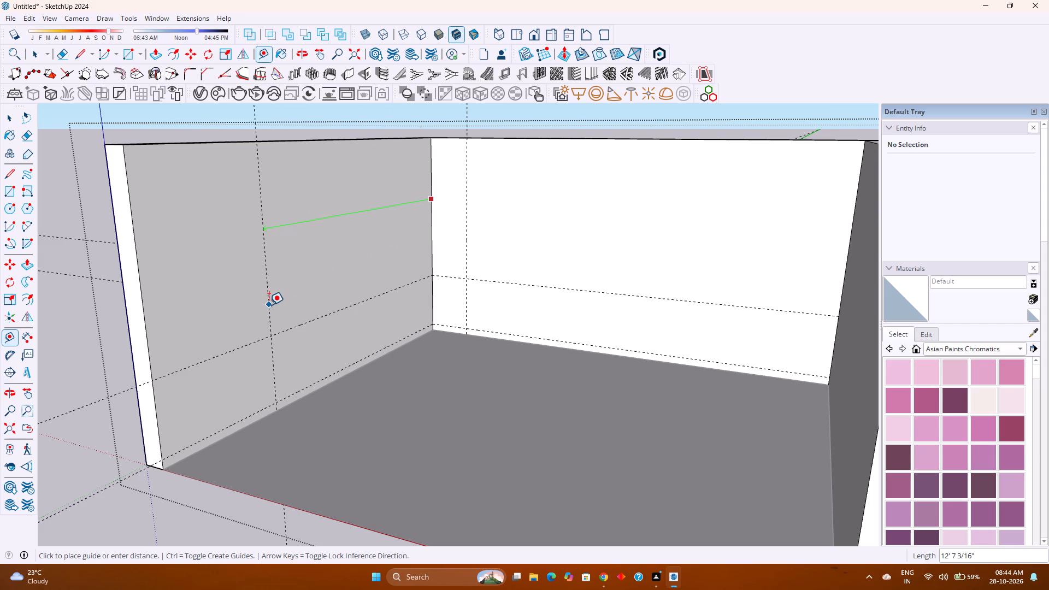
middle_drag(269, 305, 207, 308)
middle_click(207, 308)
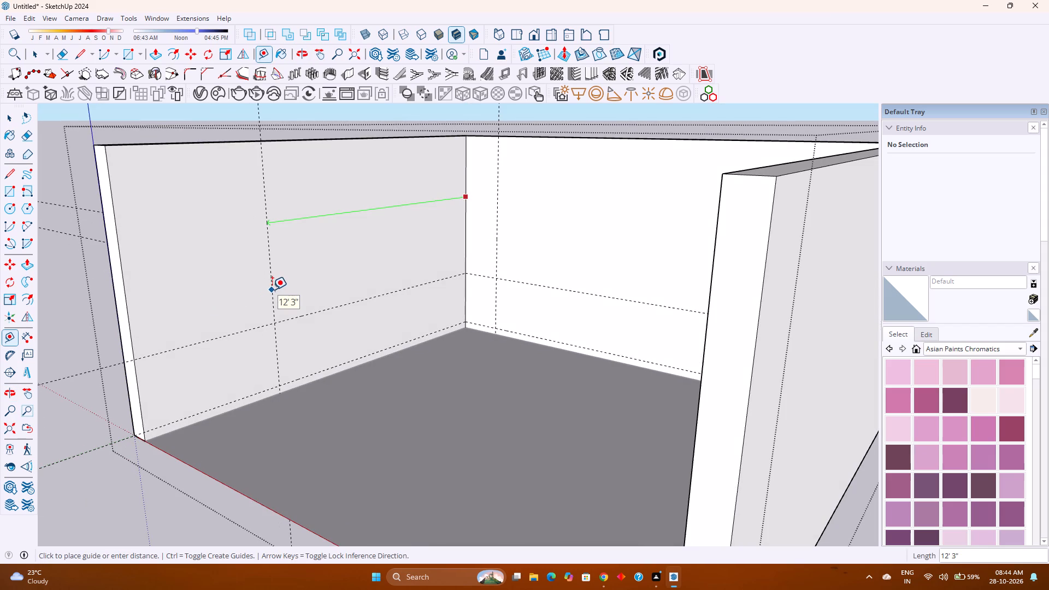
text(10')
key(Return)
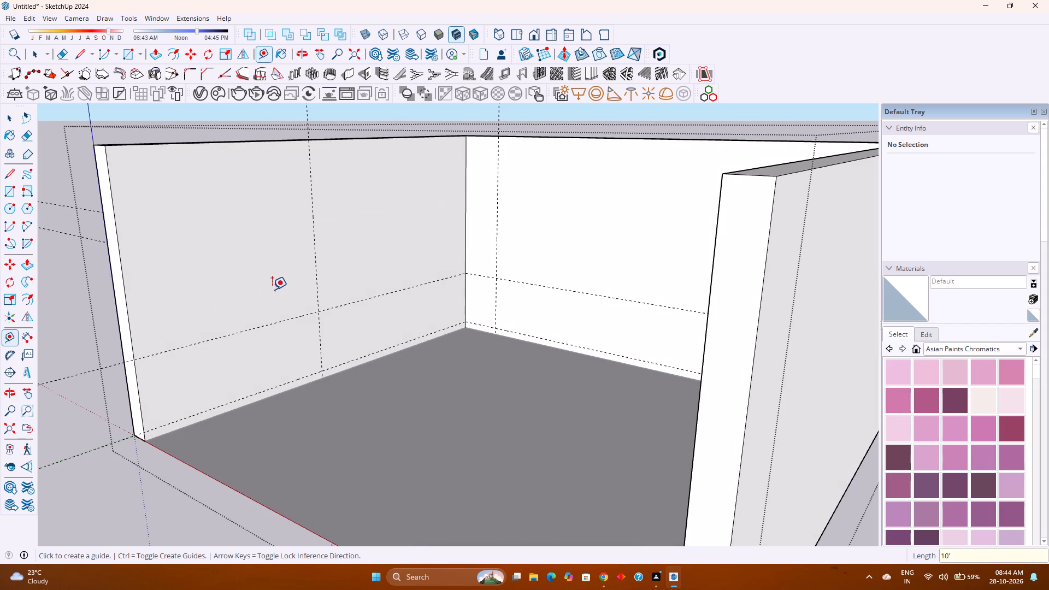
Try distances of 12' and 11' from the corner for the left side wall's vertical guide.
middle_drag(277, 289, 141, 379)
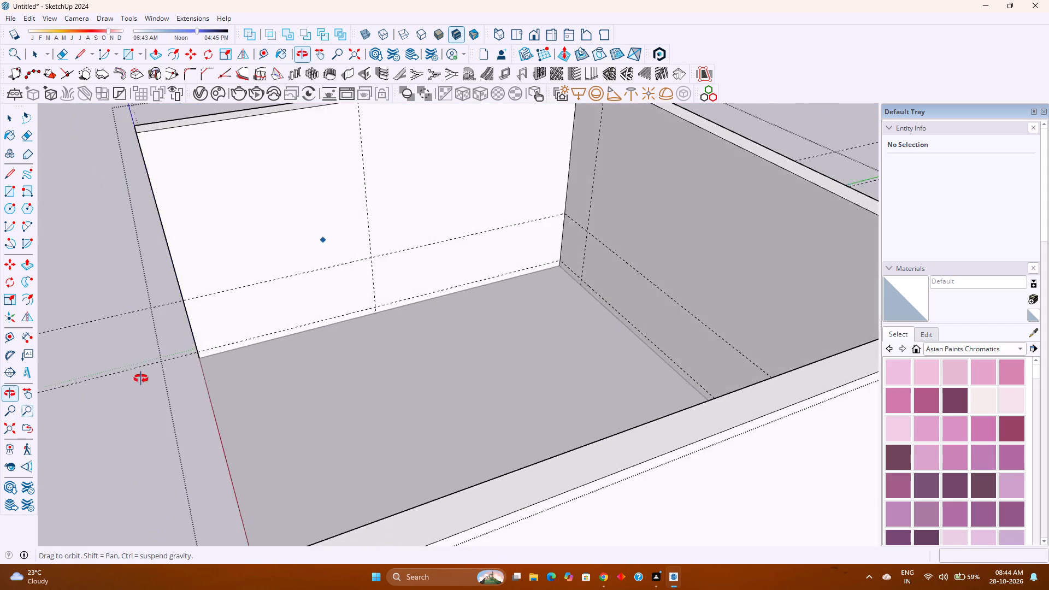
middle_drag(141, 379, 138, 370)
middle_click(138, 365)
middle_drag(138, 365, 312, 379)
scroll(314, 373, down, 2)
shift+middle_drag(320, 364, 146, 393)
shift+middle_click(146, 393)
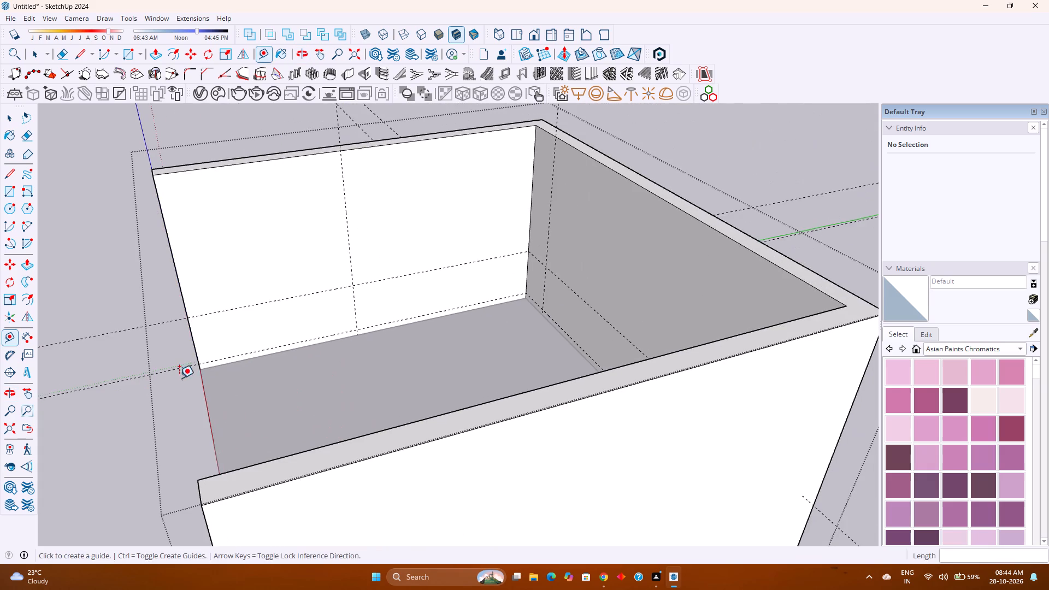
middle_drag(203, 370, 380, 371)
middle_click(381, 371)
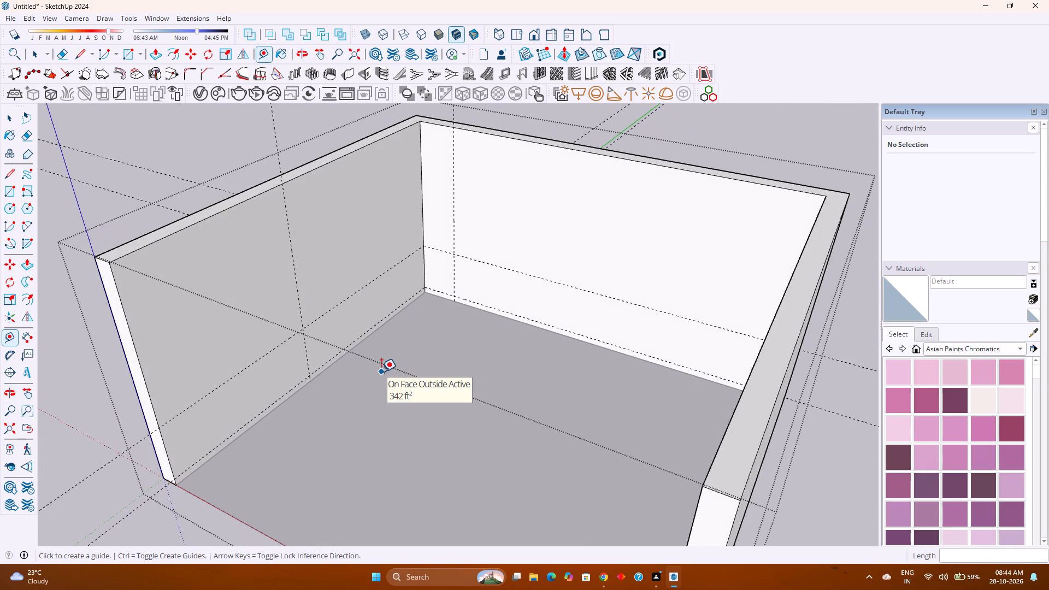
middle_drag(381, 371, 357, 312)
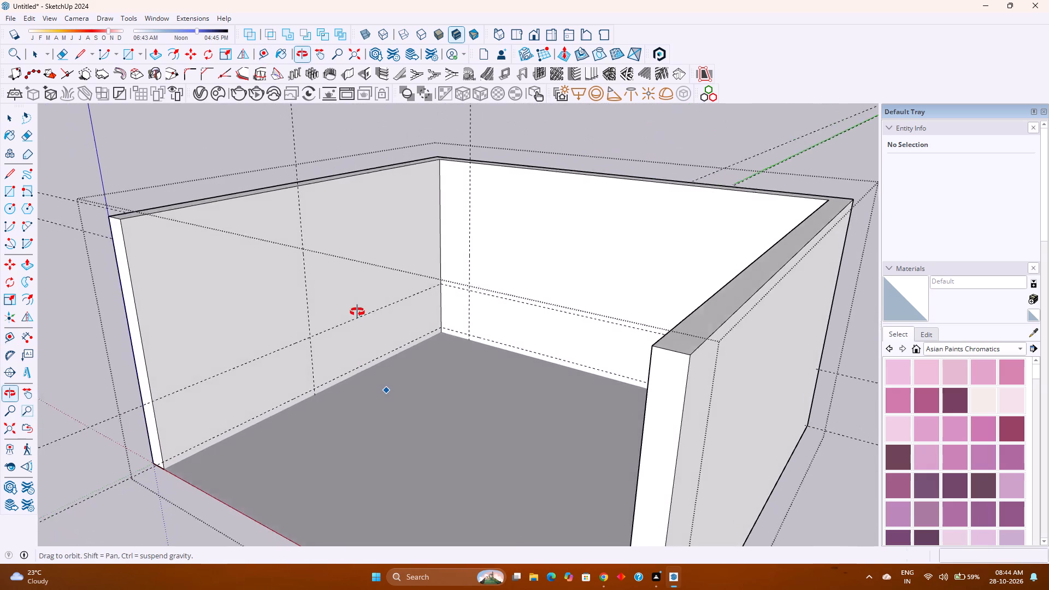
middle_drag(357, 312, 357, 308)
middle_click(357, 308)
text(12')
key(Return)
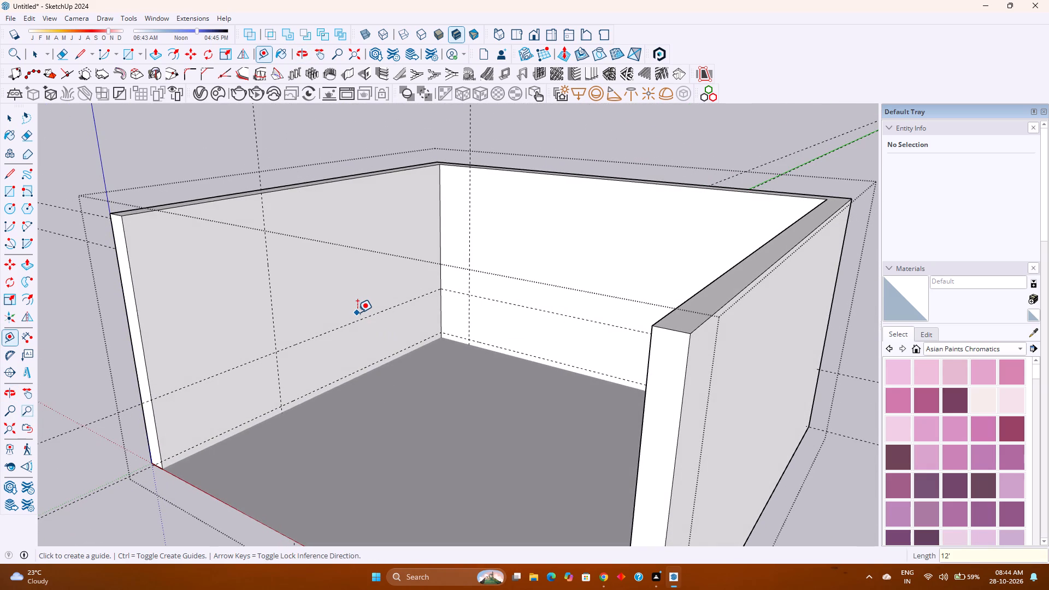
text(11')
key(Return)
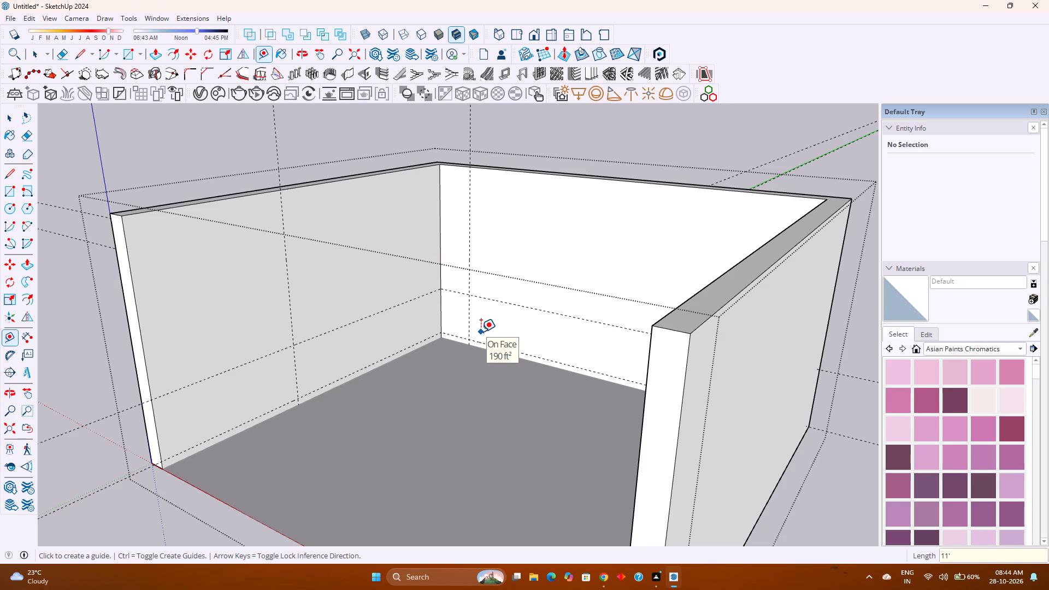
Set the left side wall's vertical guide to 10'6" from the corner with the back wall.
text(10'6")
key(Return)
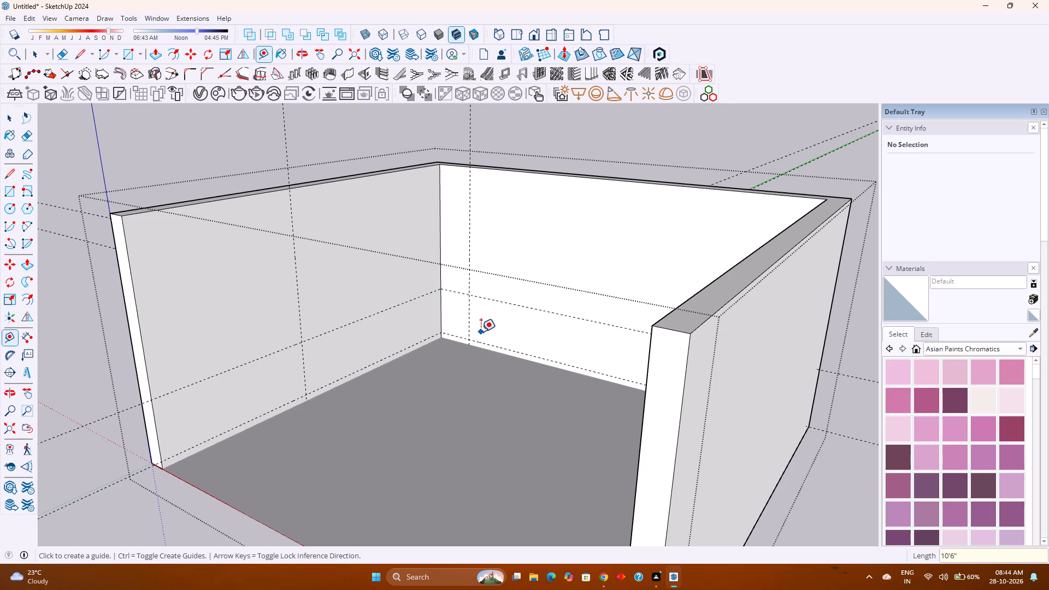
Draw a 2'8" by 10'6" rectangle on the left side wall, from the corner to the vertical guide between the horizontal guides.
middle_drag(500, 346, 542, 323)
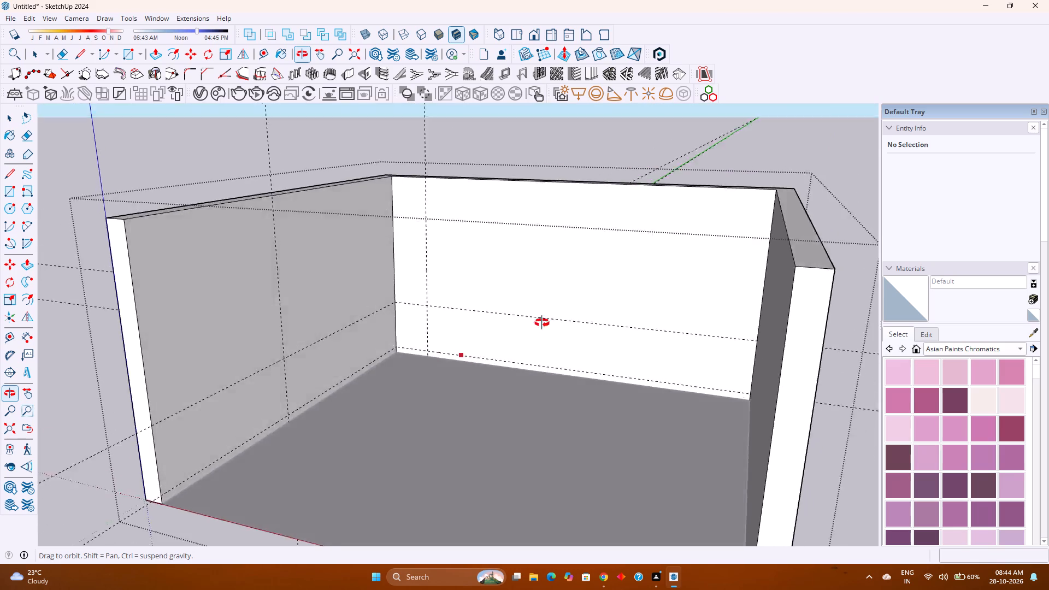
middle_drag(542, 323, 502, 317)
middle_click(502, 317)
middle_click(502, 317)
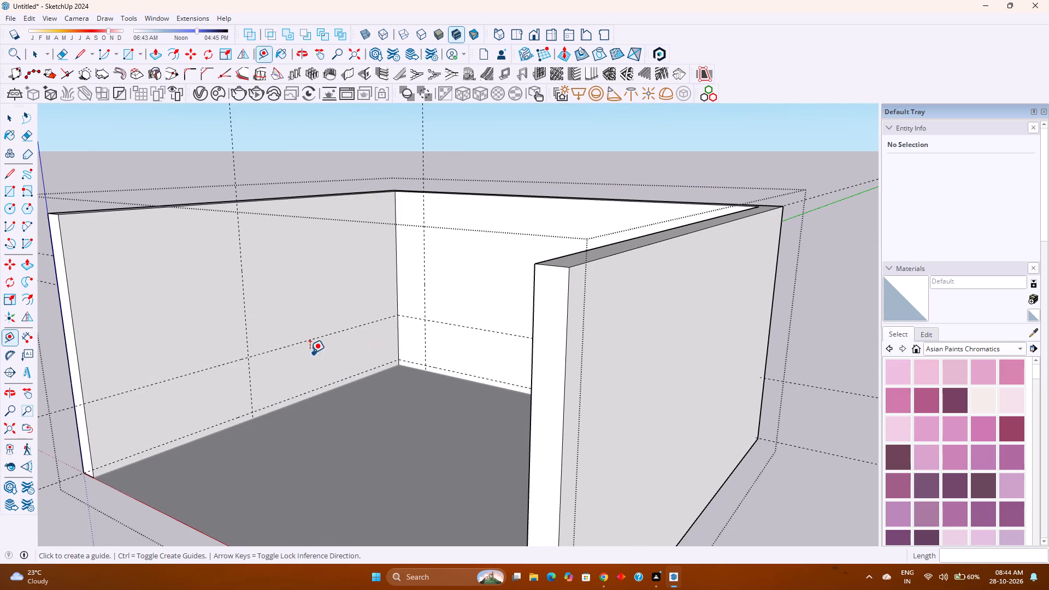
click(123, 57)
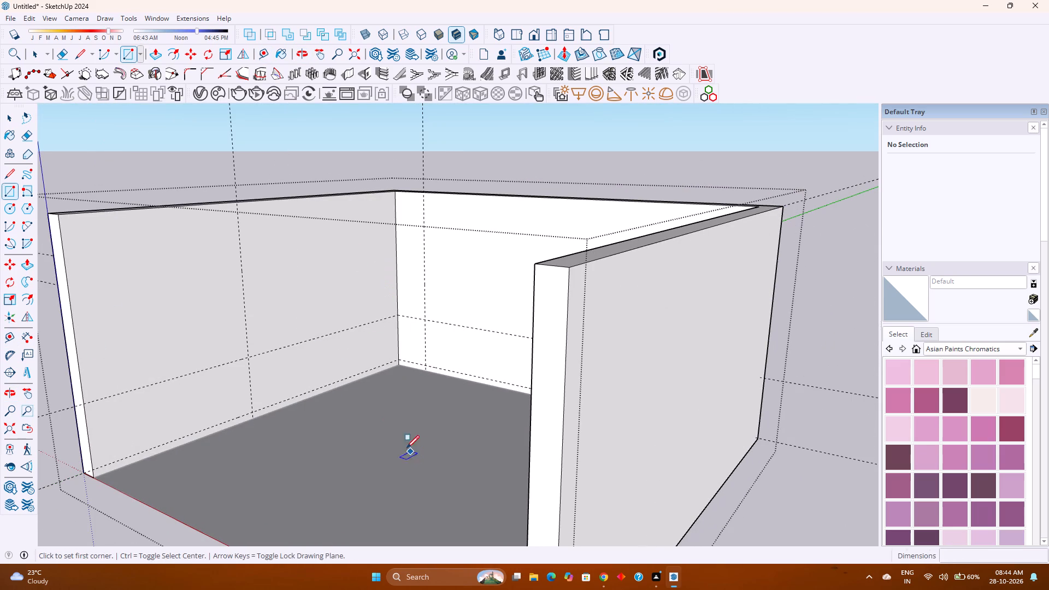
click(400, 358)
click(250, 355)
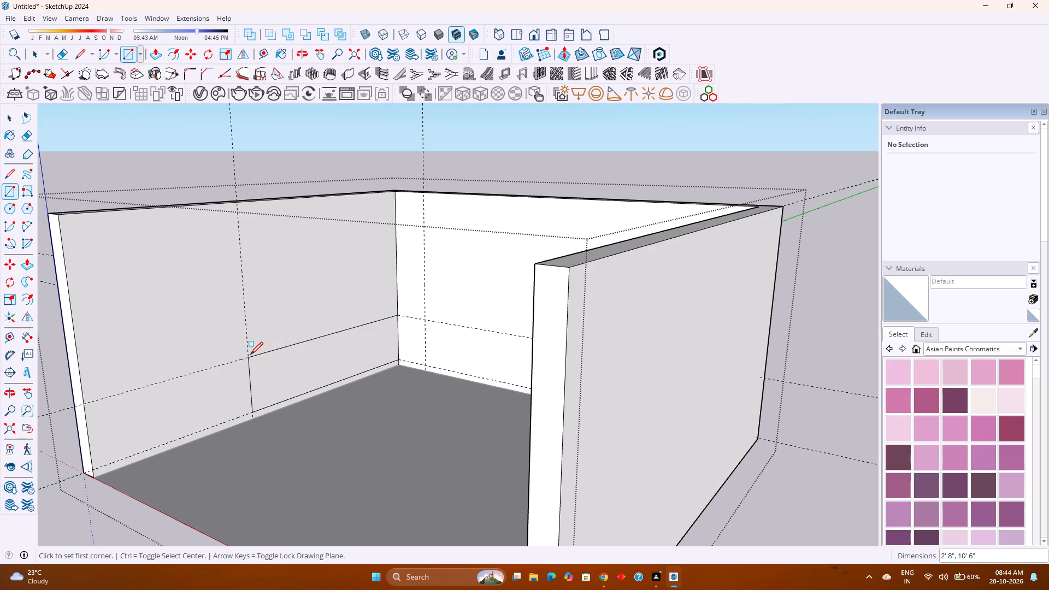
Copy the rectangle with its edges 11' straight up along the vertical axis.
key(space)
click(287, 382)
click(287, 382)
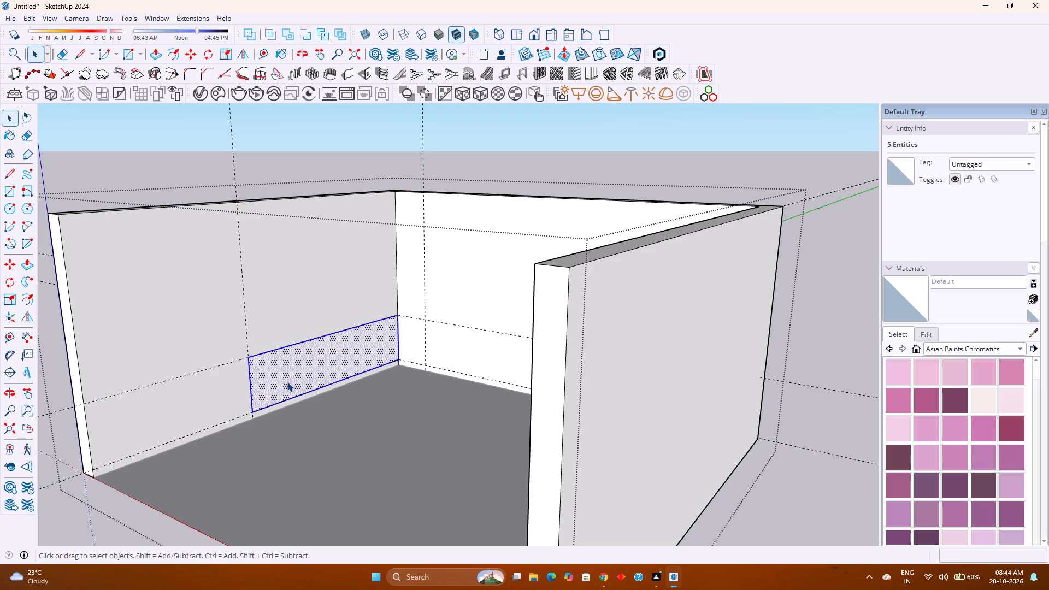
key(m)
click(249, 362)
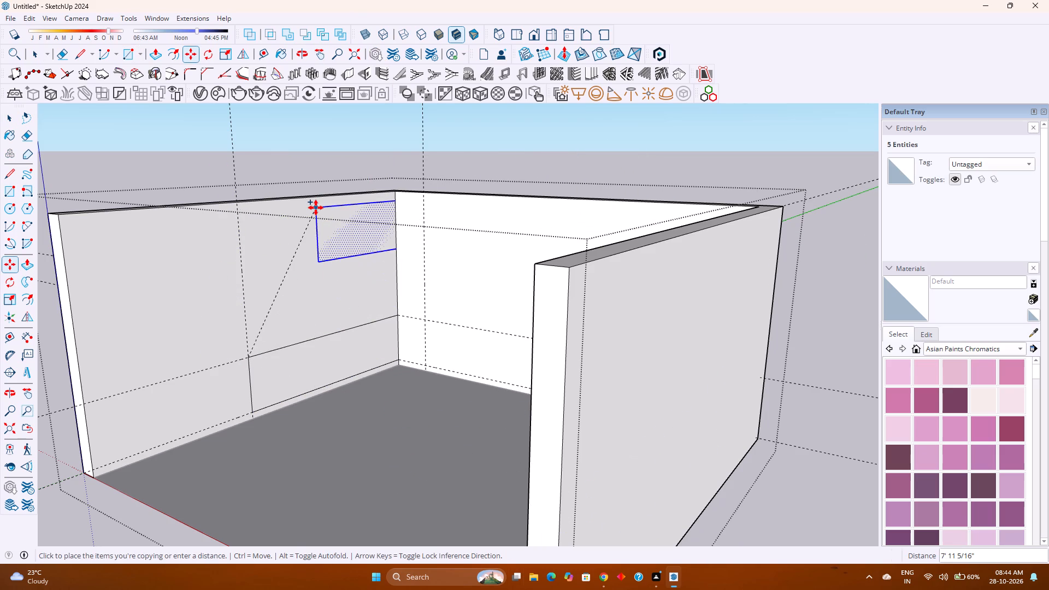
key(Up)
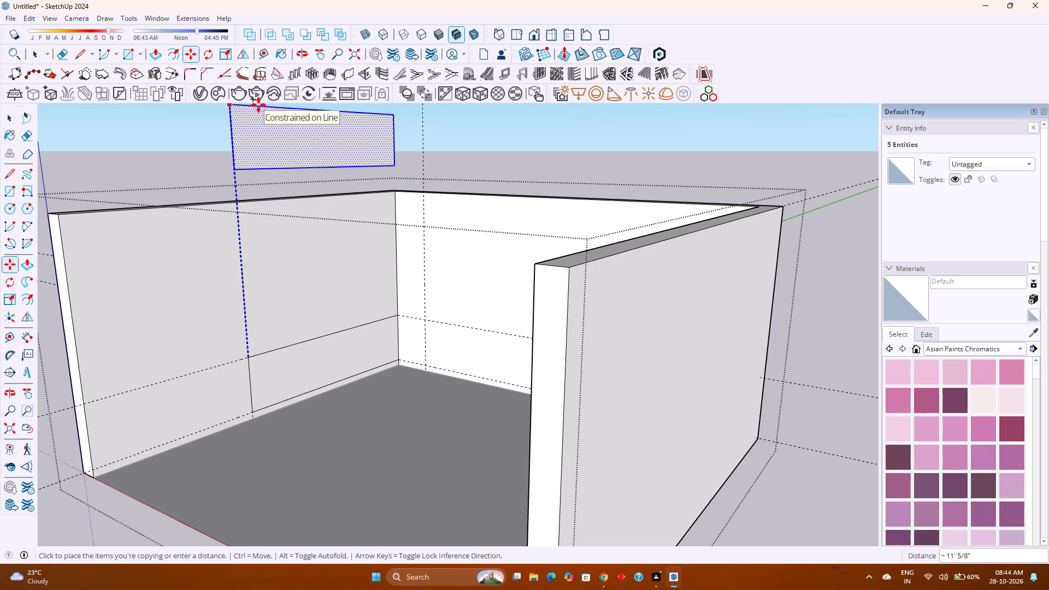
text(11')
key(Return)
key(space)
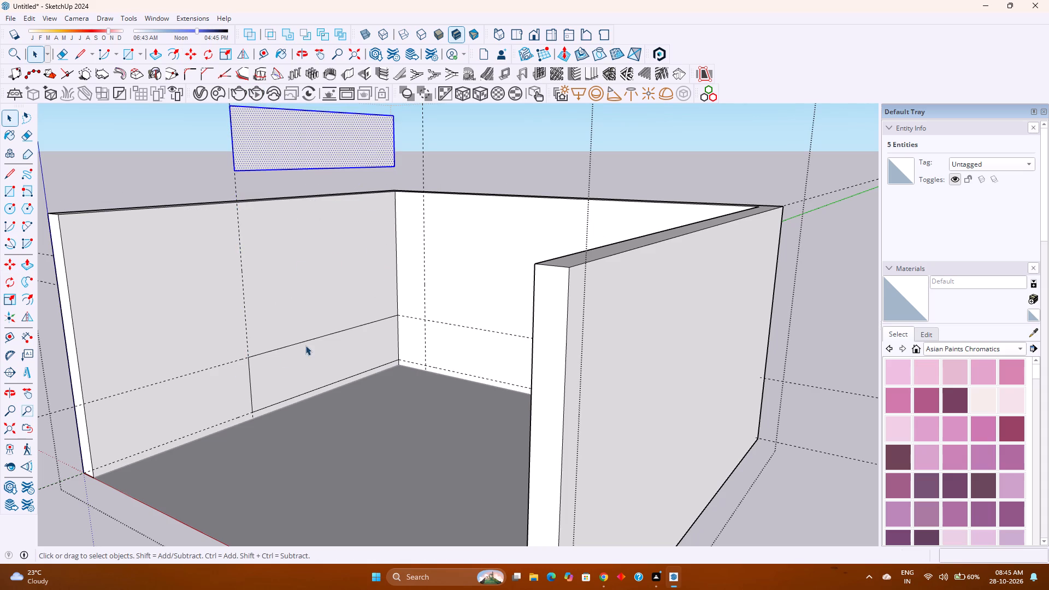
Delete the original rectangle's outer side, bottom and top edges from the left side wall.
click(250, 379)
key(Delete)
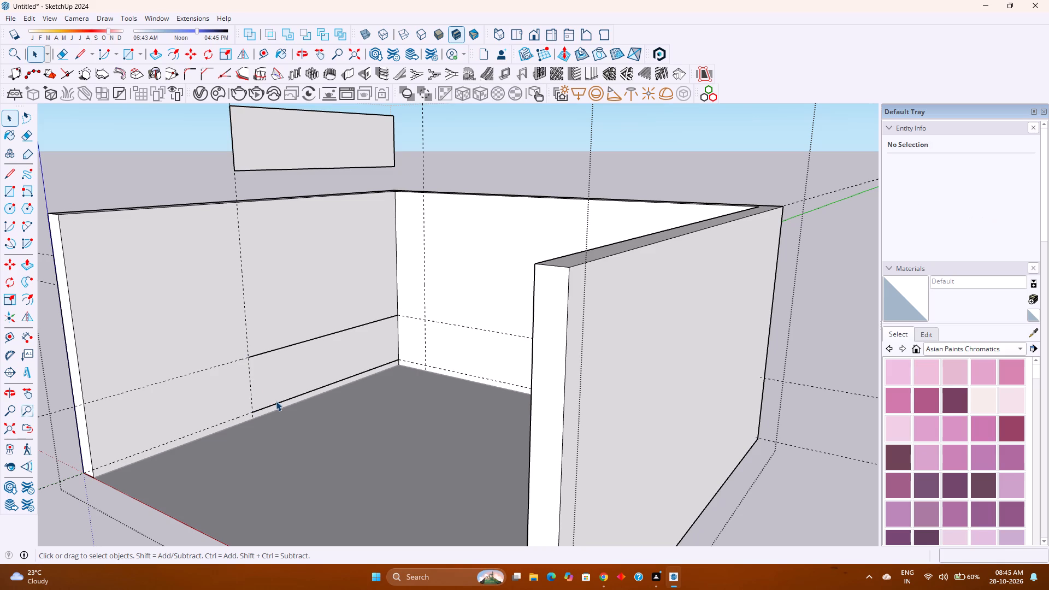
click(276, 401)
click(279, 402)
key(Delete)
click(303, 343)
key(Delete)
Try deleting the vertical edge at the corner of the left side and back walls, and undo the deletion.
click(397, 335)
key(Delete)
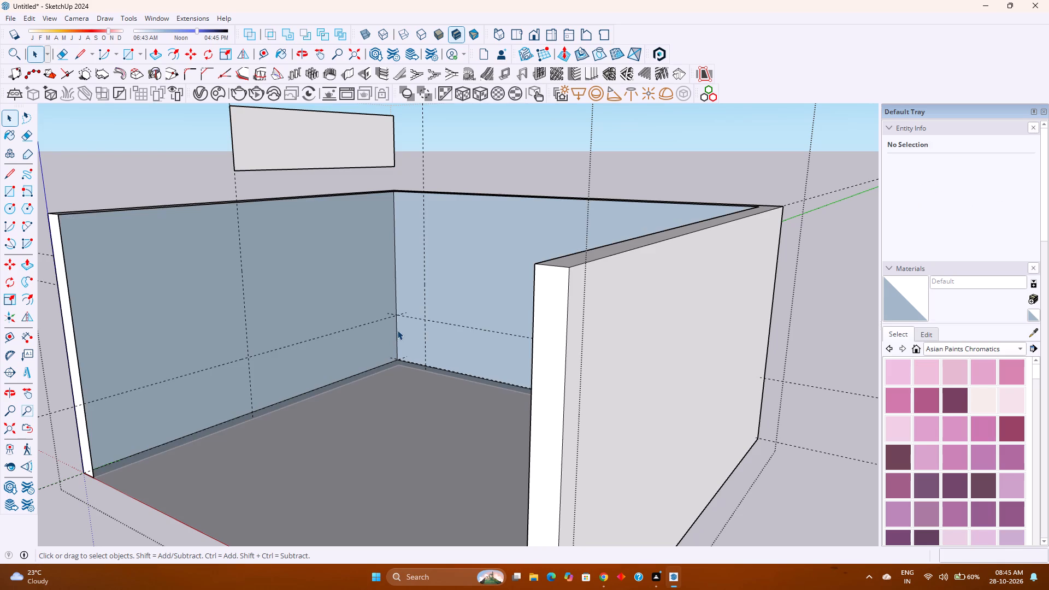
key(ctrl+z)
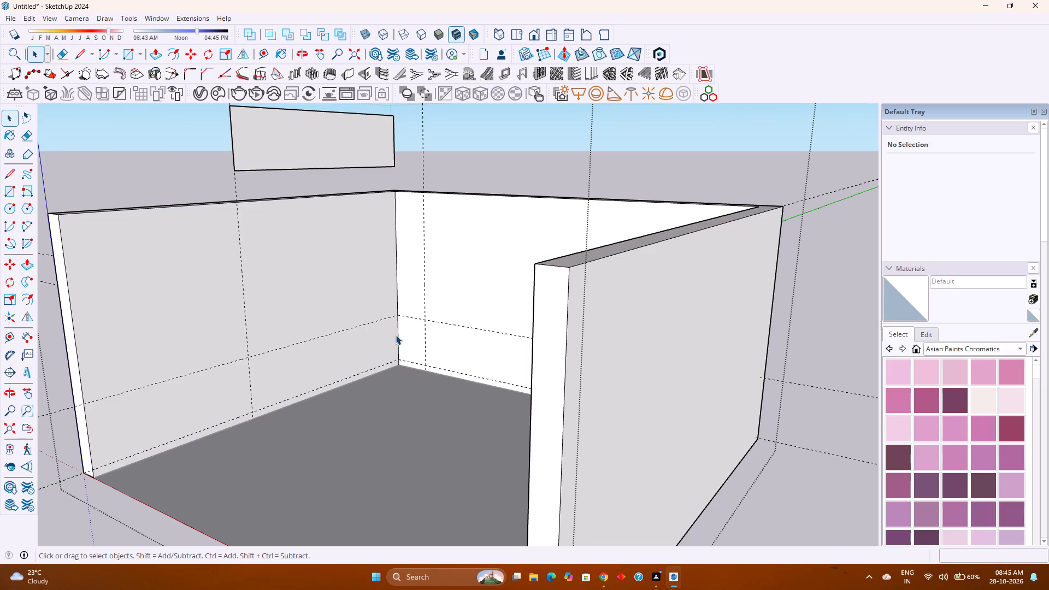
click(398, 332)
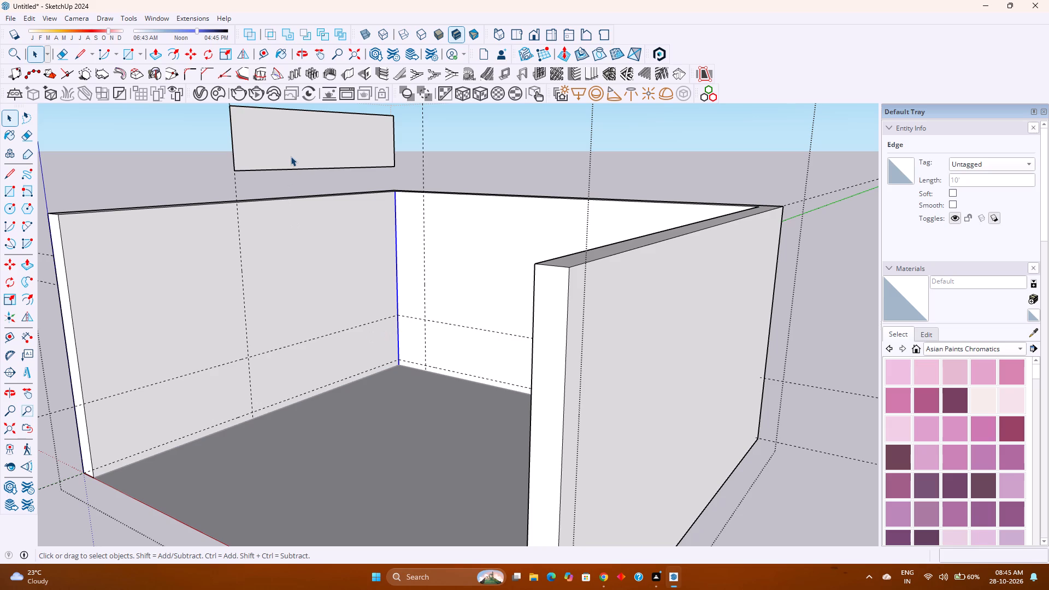
Make the copied rectangle above the walls a group.
double_click(291, 156)
right_click(291, 156)
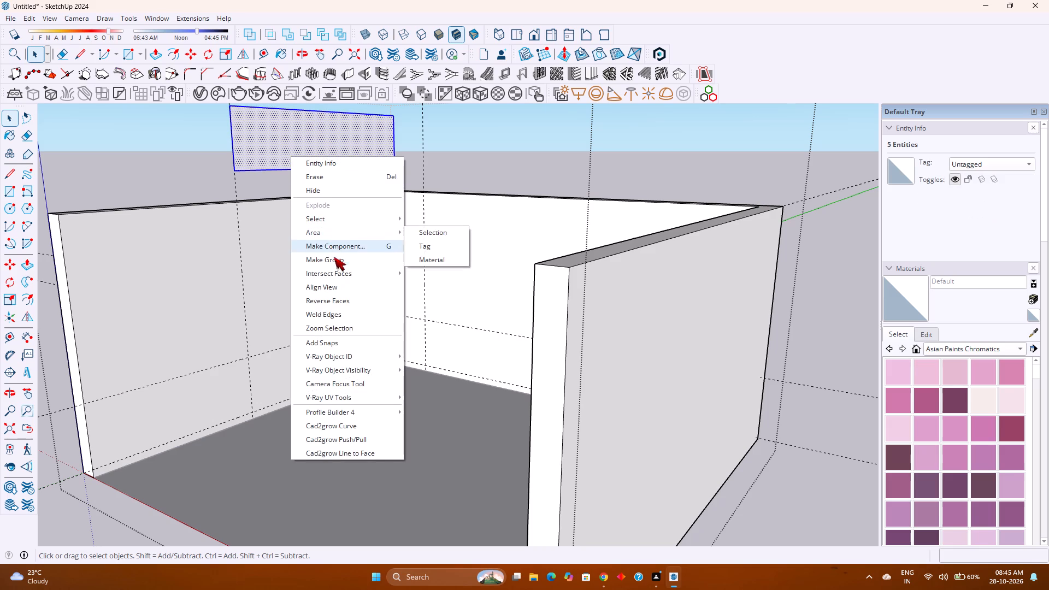
click(335, 258)
Move the rectangle group down so its lower outer corner meets the intersection of the vertical and 4" guides on the left side wall.
key(m)
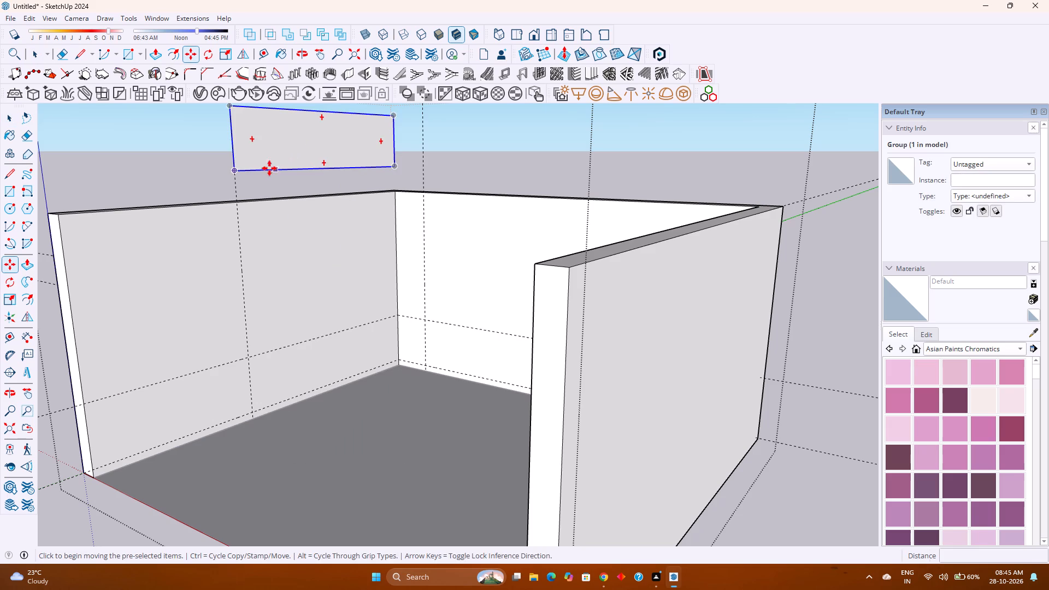
click(234, 169)
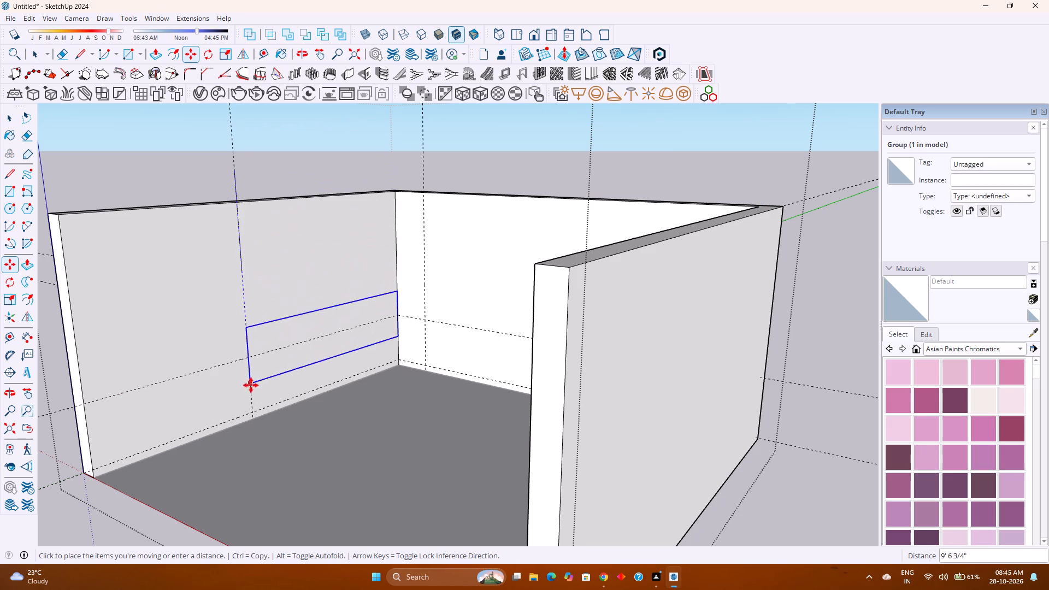
click(252, 408)
key(space)
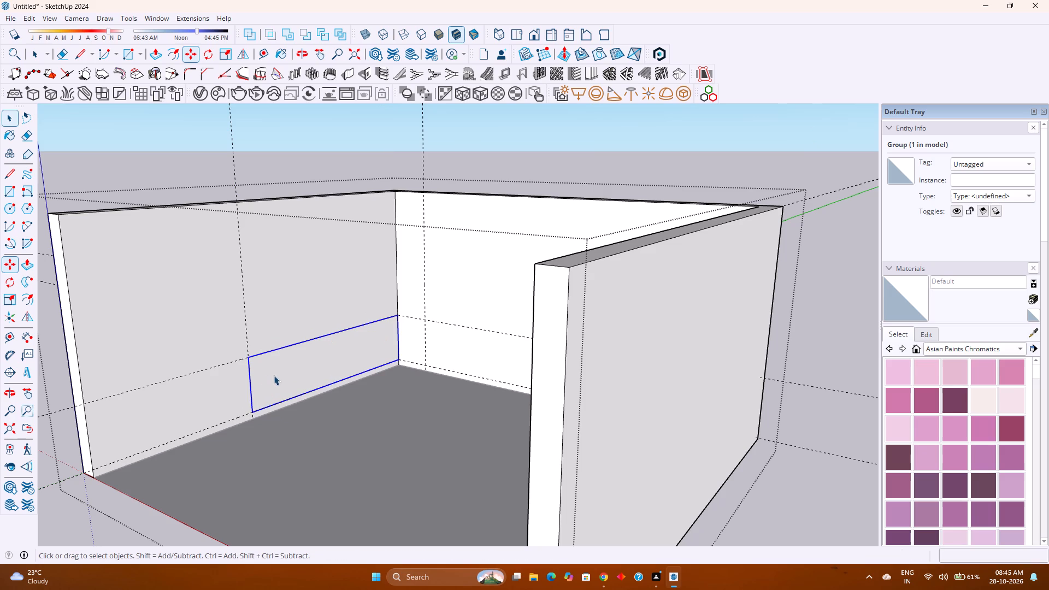
Push/Pull the face inside the rectangle group 2' into the room, out to the back wall's vertical guide.
double_click(285, 373)
scroll(285, 373, up, 2)
middle_drag(285, 373, 309, 386)
middle_click(309, 386)
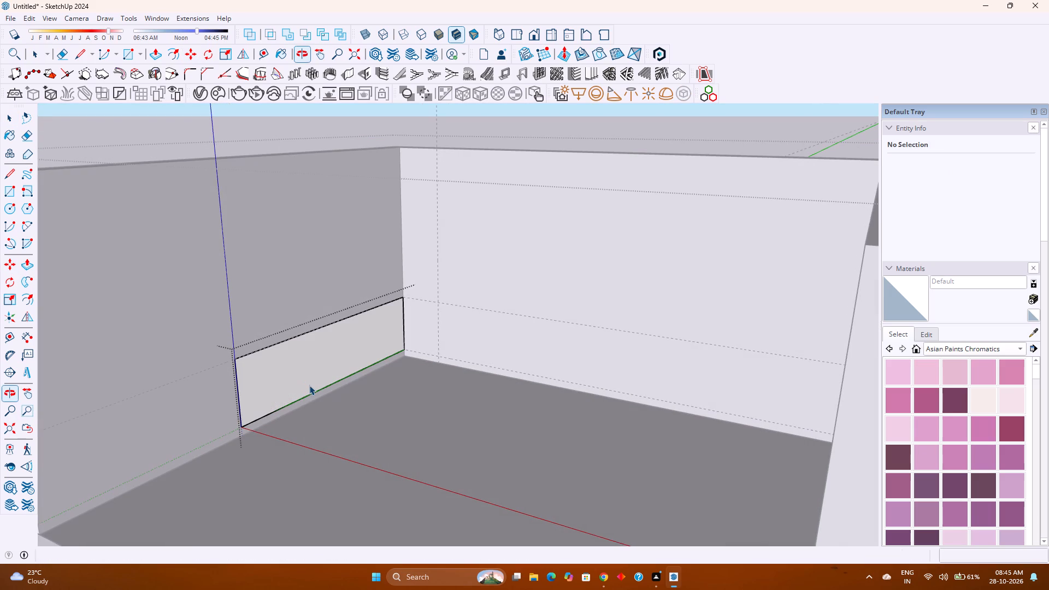
key(p)
click(305, 378)
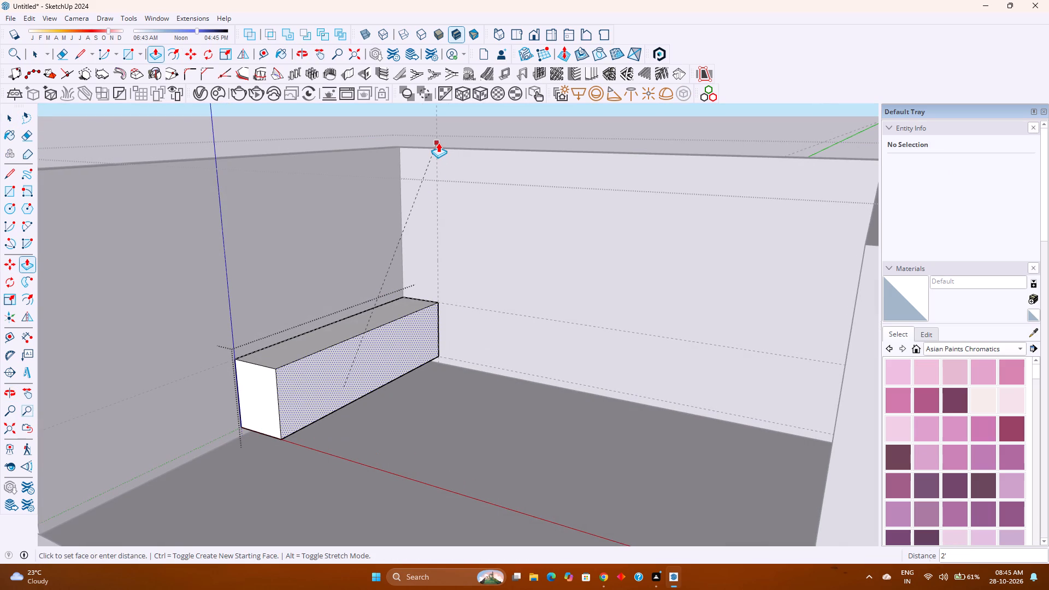
click(438, 143)
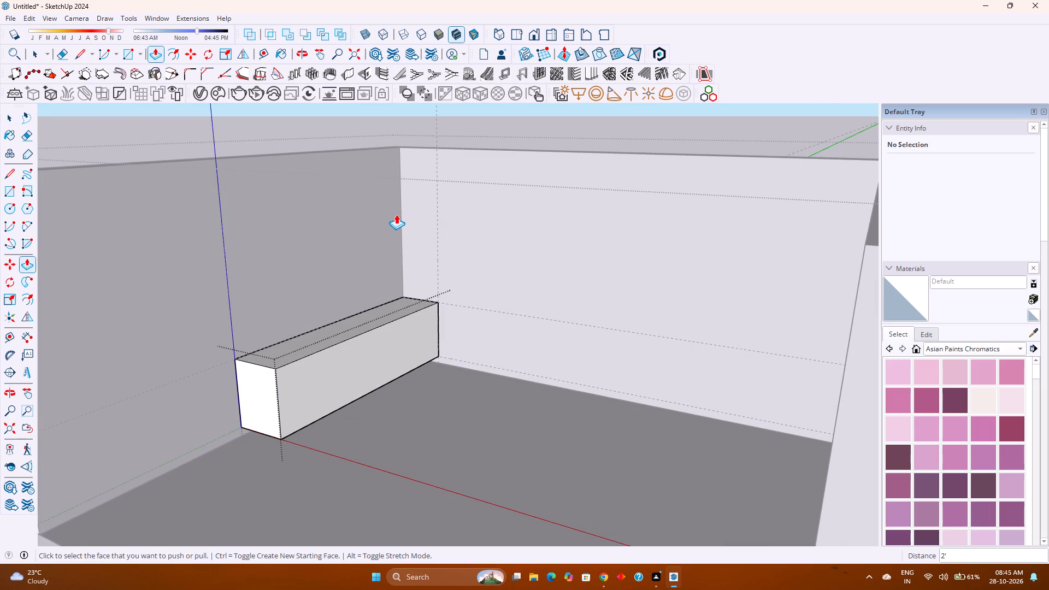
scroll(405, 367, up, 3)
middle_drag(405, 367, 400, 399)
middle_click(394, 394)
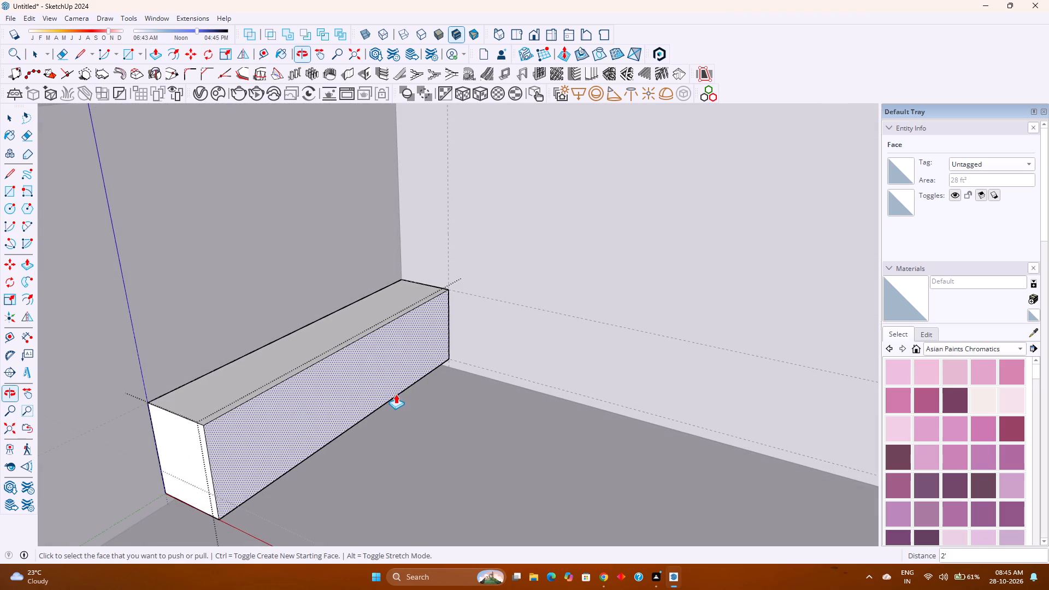
Undo the 2' Push/Pull of the cabinet face along the left side wall.
key(space)
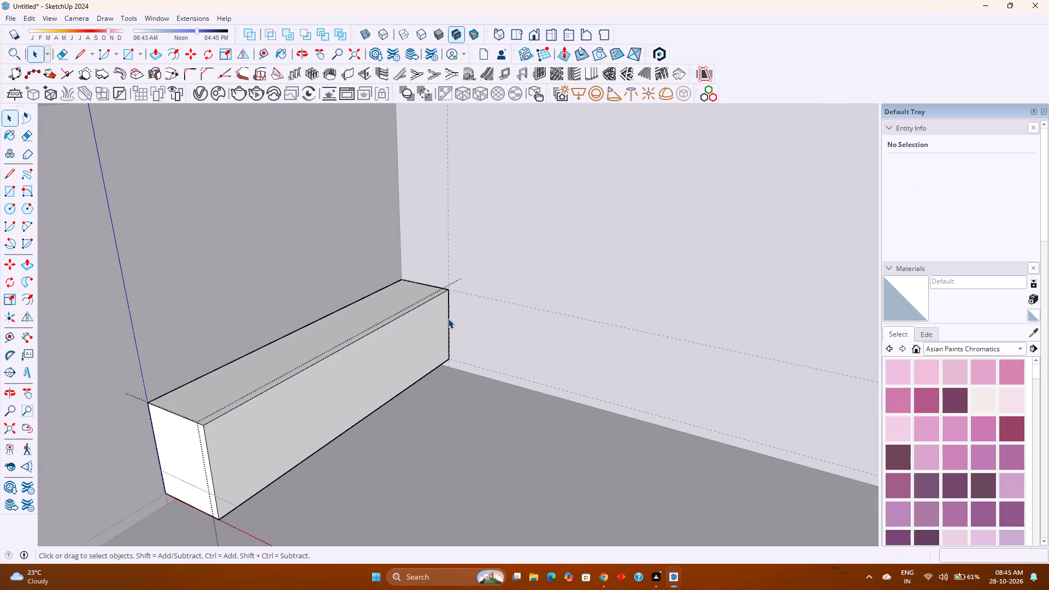
click(448, 318)
key(ctrl+z)
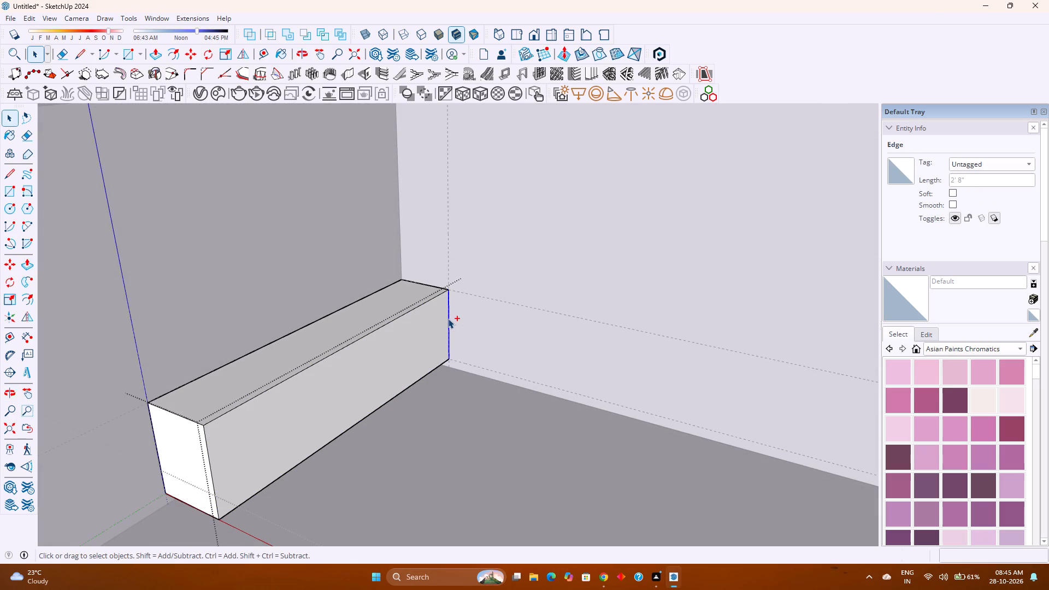
Push/Pull the left side wall's cabinet face into the room by 1'8", and correct the distance to 1'9".
key(p)
click(322, 346)
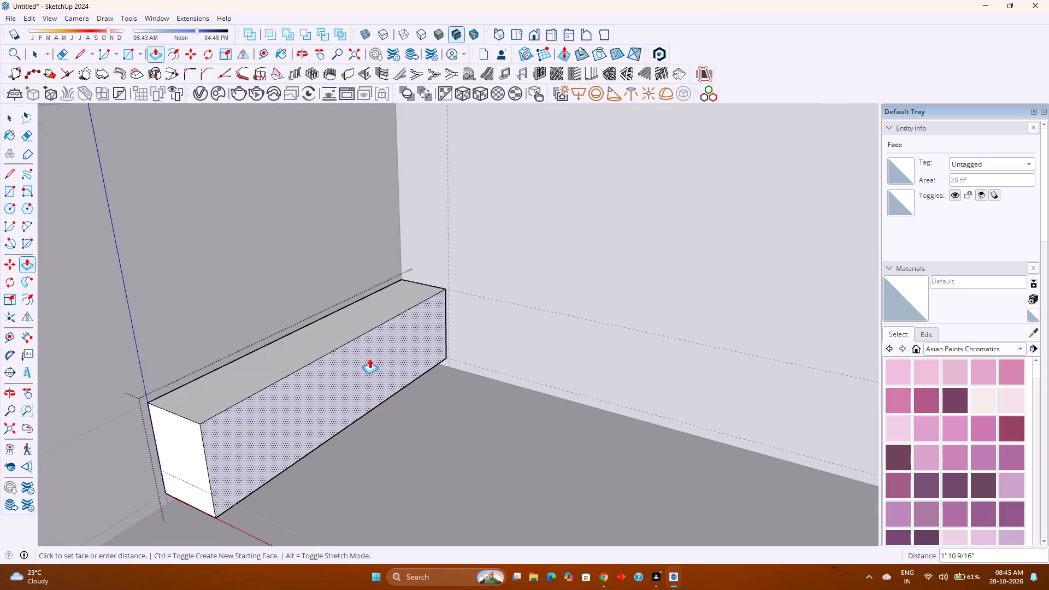
key(1)
key(apostrophe)
text(8")
key(Return)
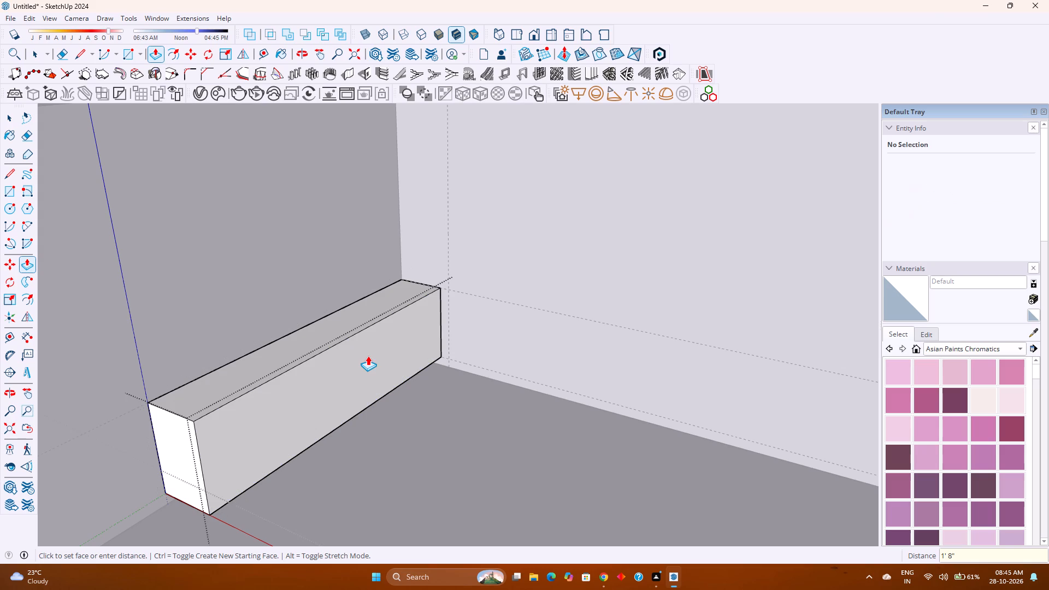
text(1')
text(9")
key(Return)
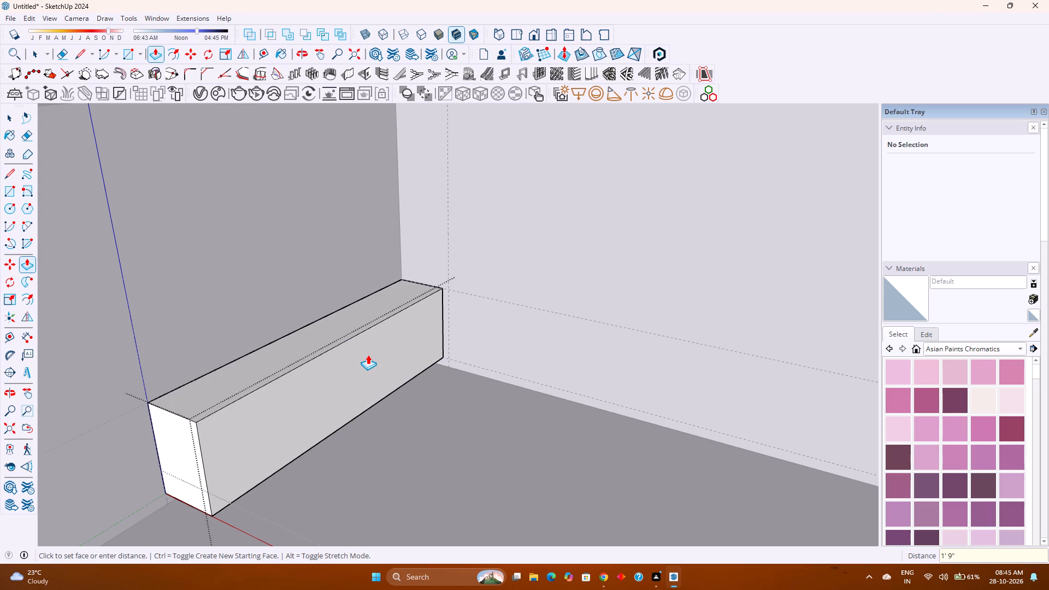
key(space)
Copy the cabinet front's vertical edge at the back wall 1'9" along the front face, away from the back wall.
scroll(368, 321, down, 1)
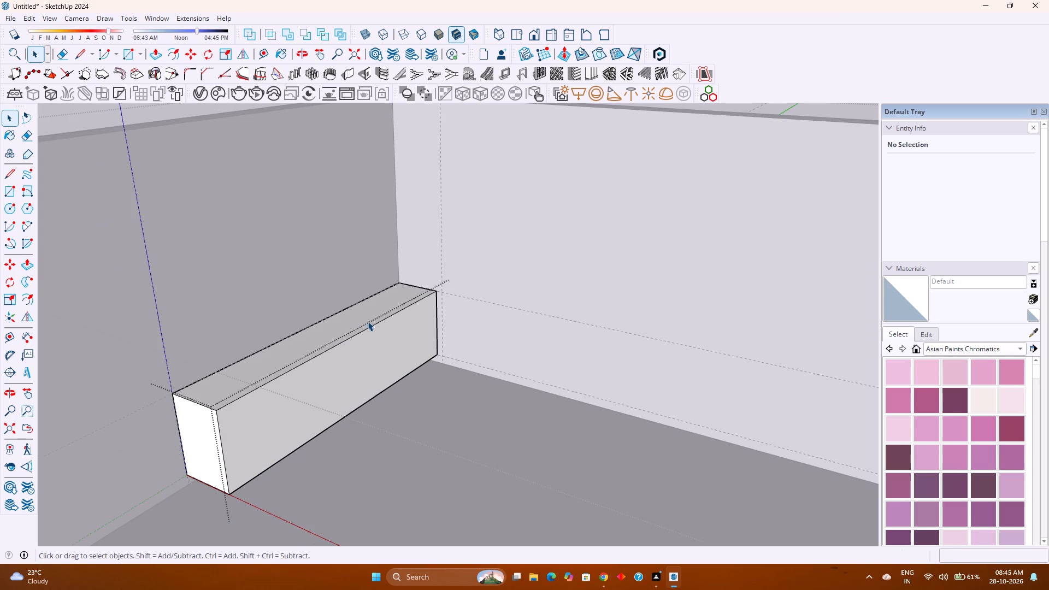
middle_drag(373, 340, 353, 370)
middle_click(353, 370)
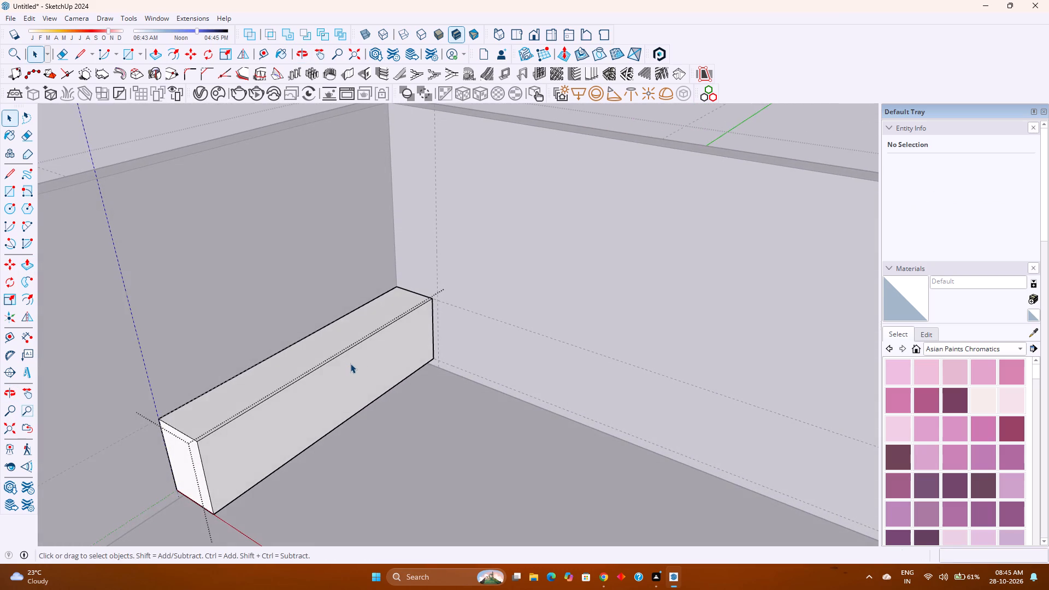
scroll(350, 363, up, 3)
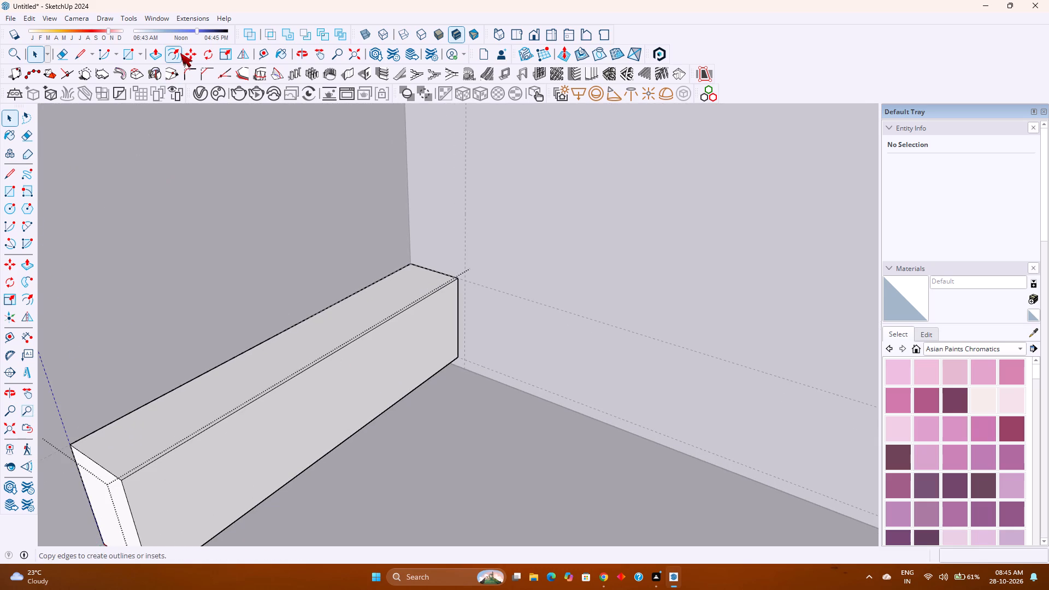
click(458, 300)
key(m)
click(459, 282)
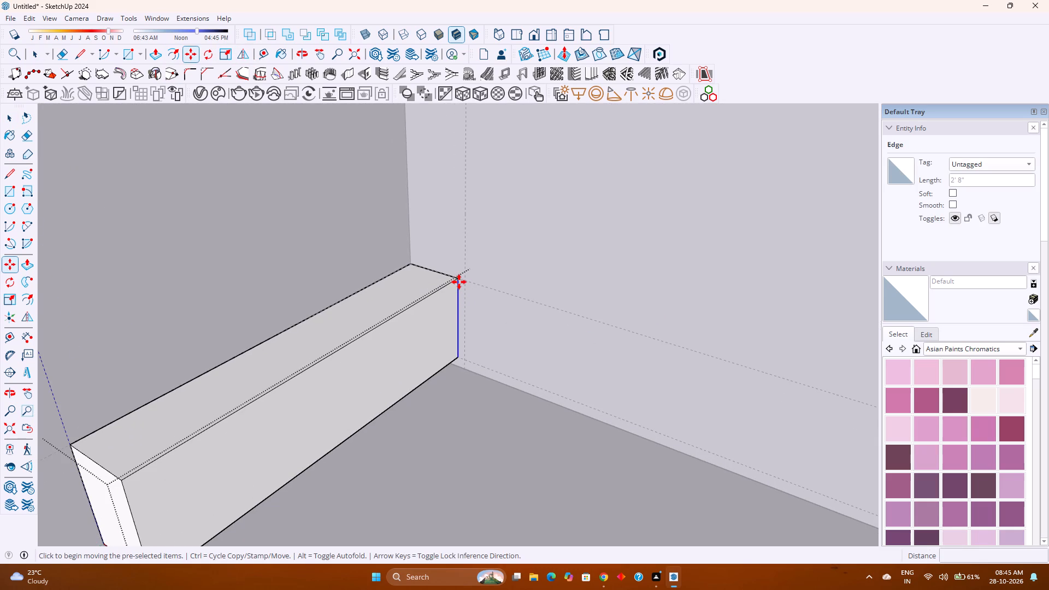
text(1'9")
key(Return)
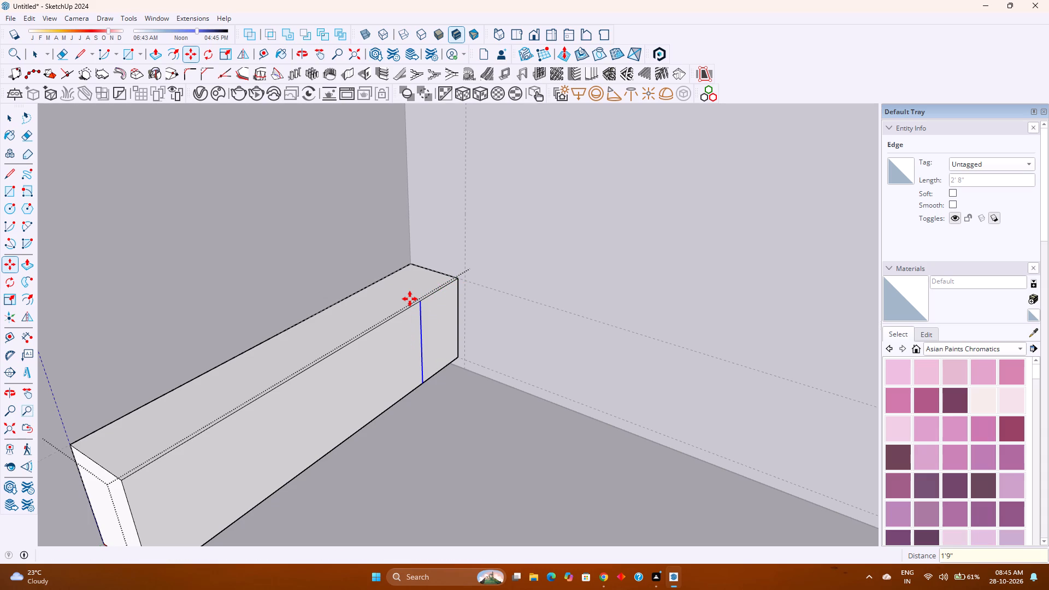
Push/Pull the narrow front face beside the back wall 12' along that wall to make the cabinet L-shaped.
key(p)
click(441, 321)
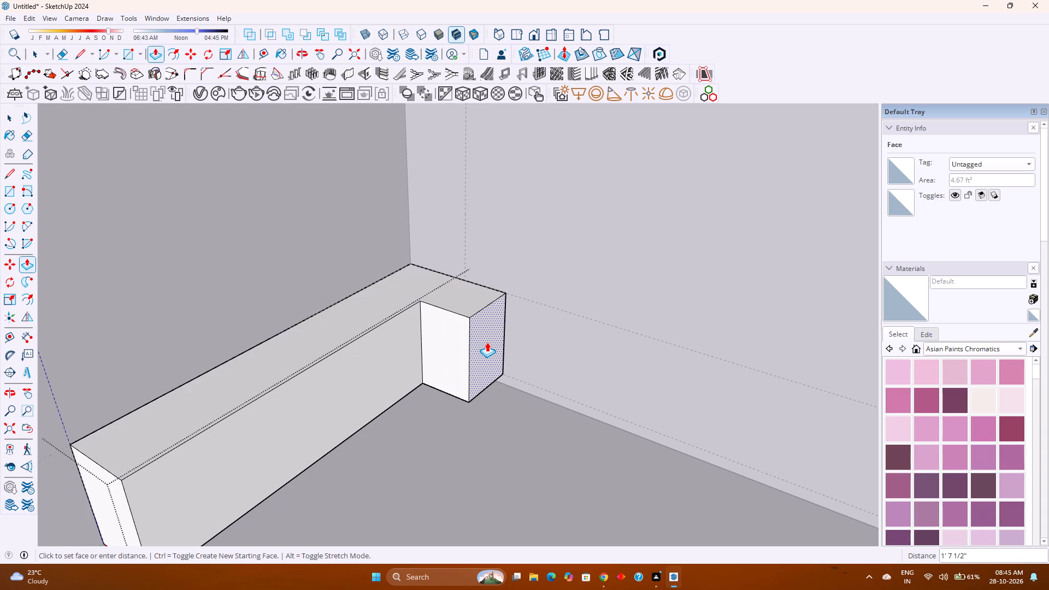
scroll(487, 342, down, 2)
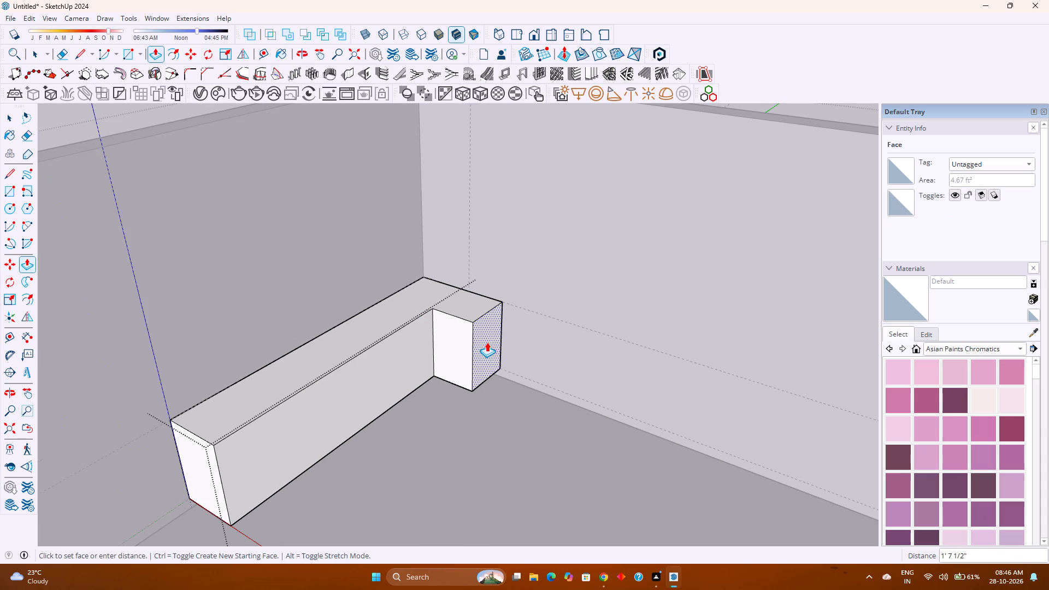
scroll(487, 342, down, 3)
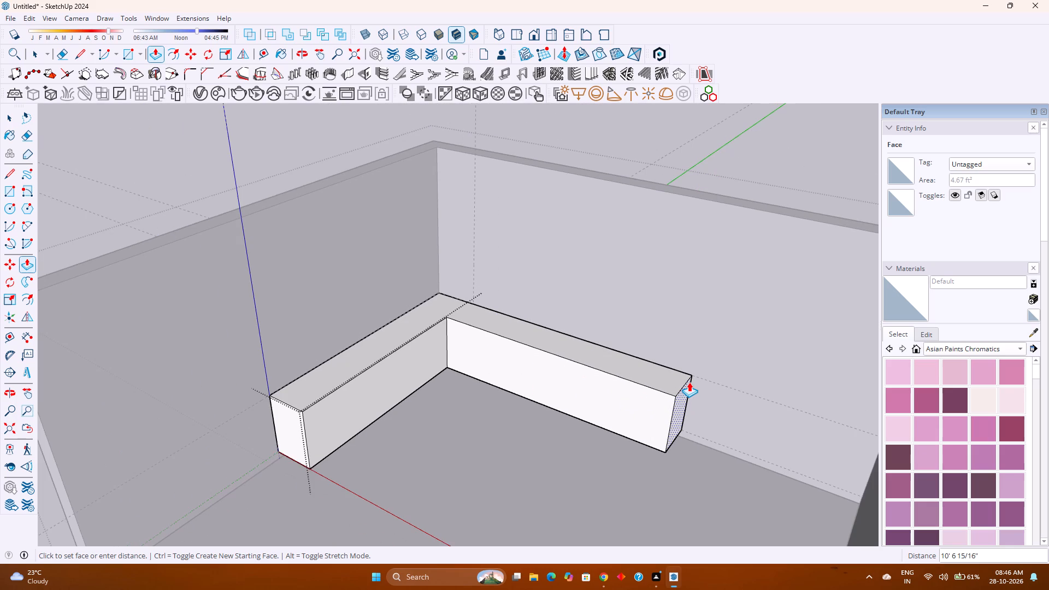
text(12')
key(Return)
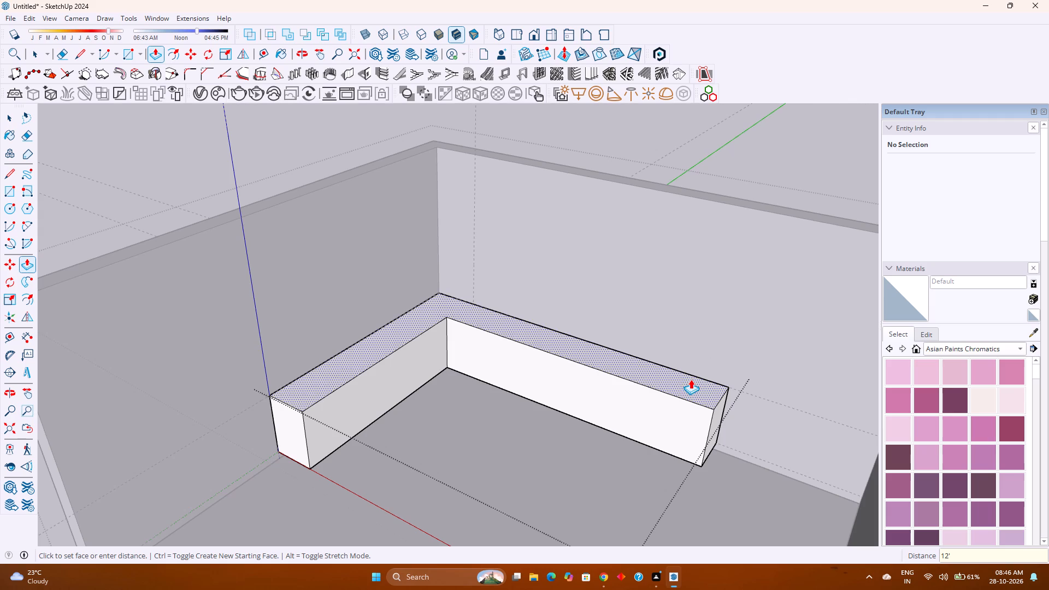
key(space)
Examine the L-shaped base cabinet and its inner corner from different angles.
scroll(437, 407, down, 1)
middle_drag(437, 407, 410, 387)
middle_drag(410, 380, 463, 351)
scroll(485, 387, up, 3)
middle_click(484, 396)
scroll(484, 396, up, 1)
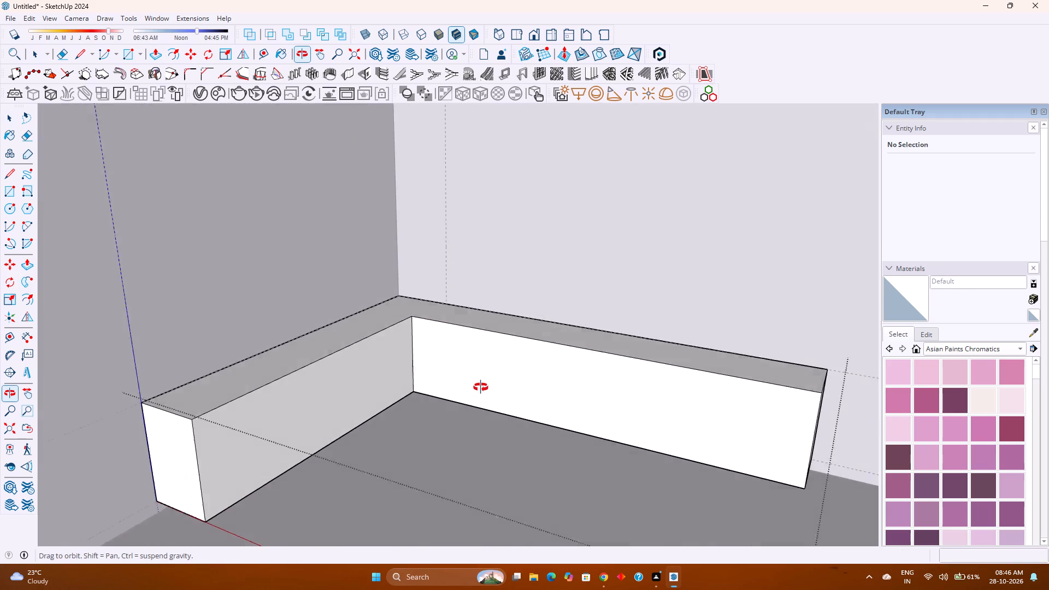
middle_click(483, 394)
middle_drag(361, 365, 361, 362)
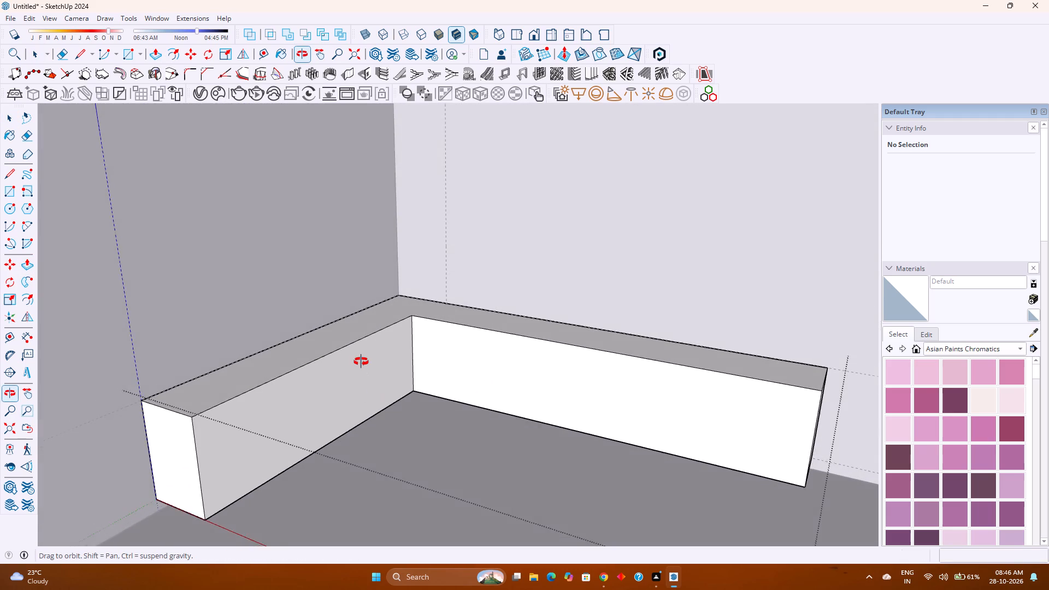
middle_drag(361, 362, 382, 334)
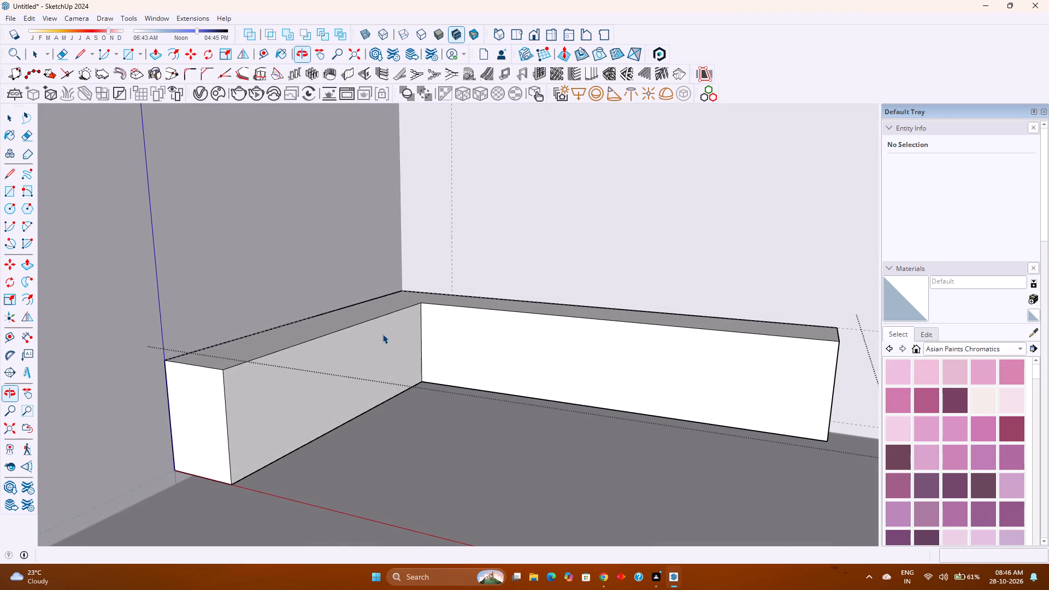
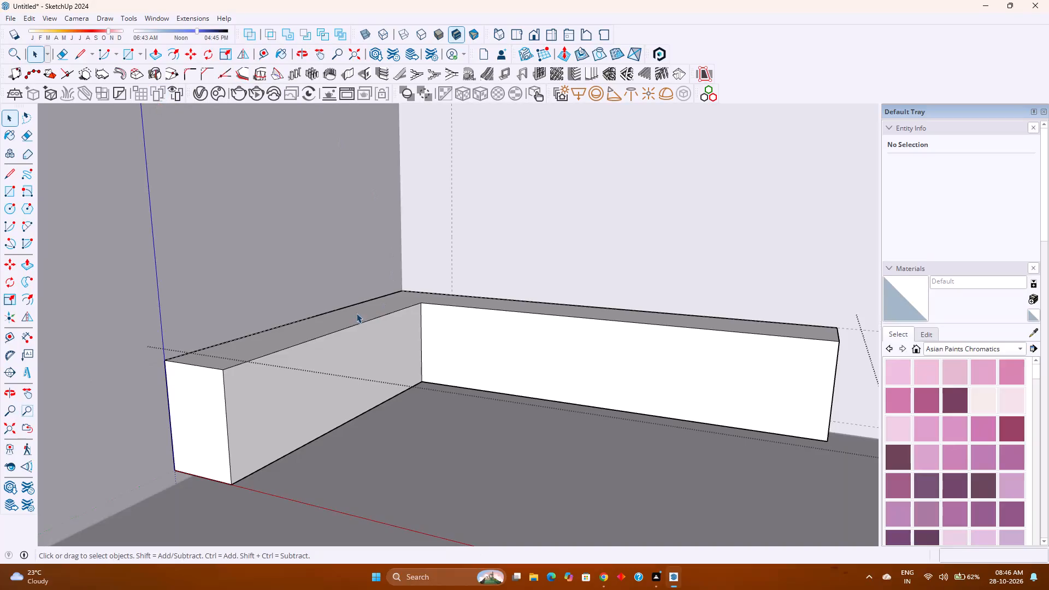
Offset the outlines of both L-shaped cabinet front faces inward by 1".
click(353, 343)
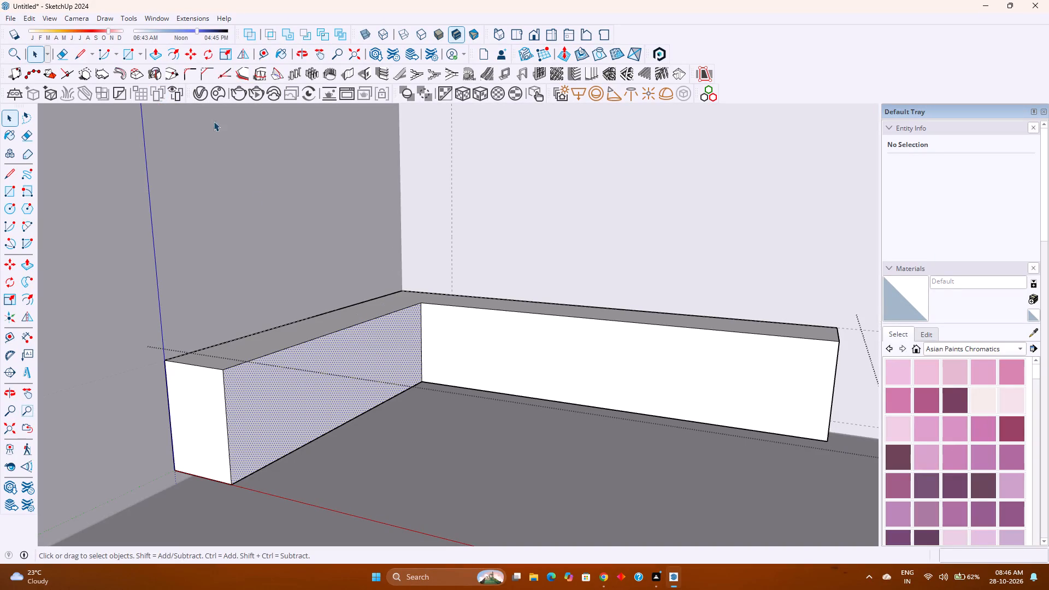
click(179, 58)
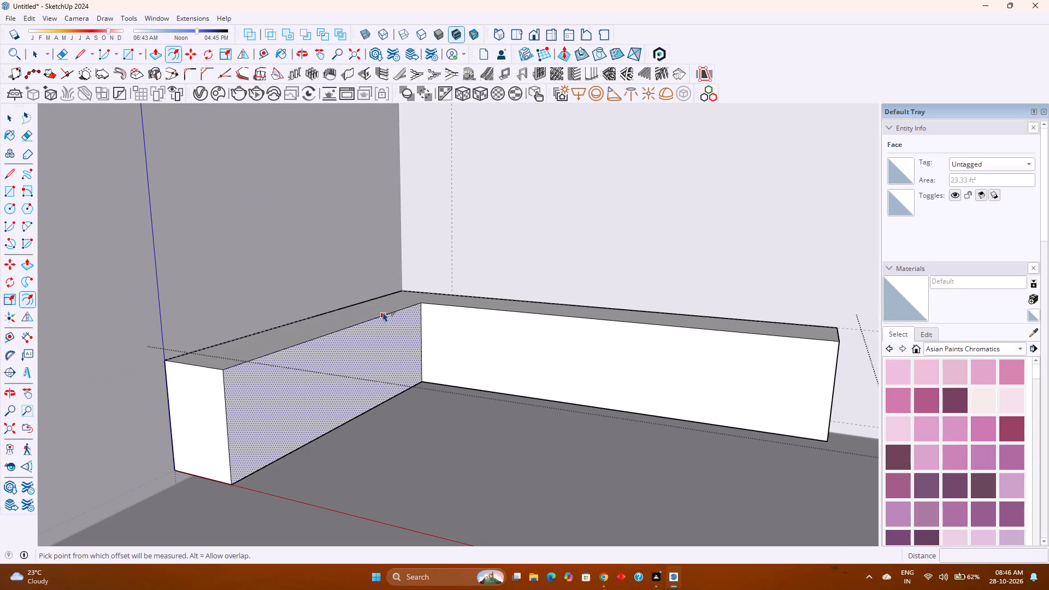
click(382, 315)
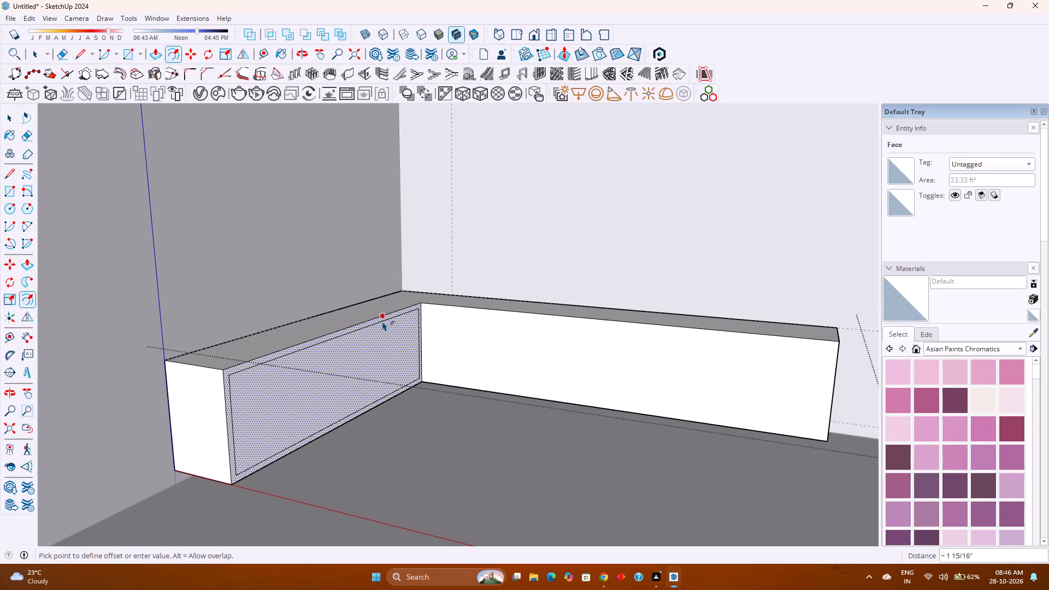
key(1)
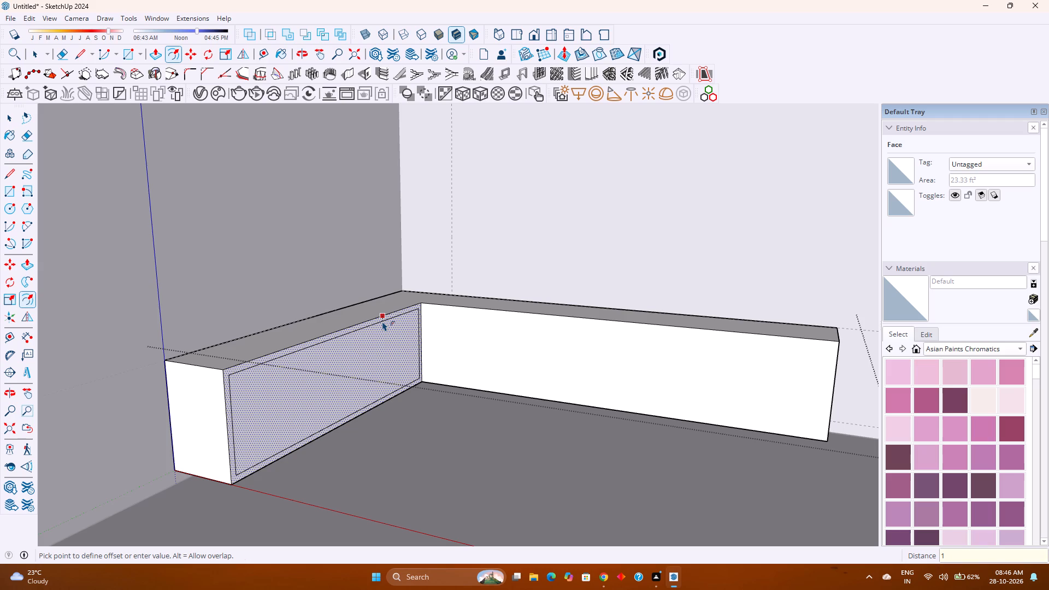
key(Return)
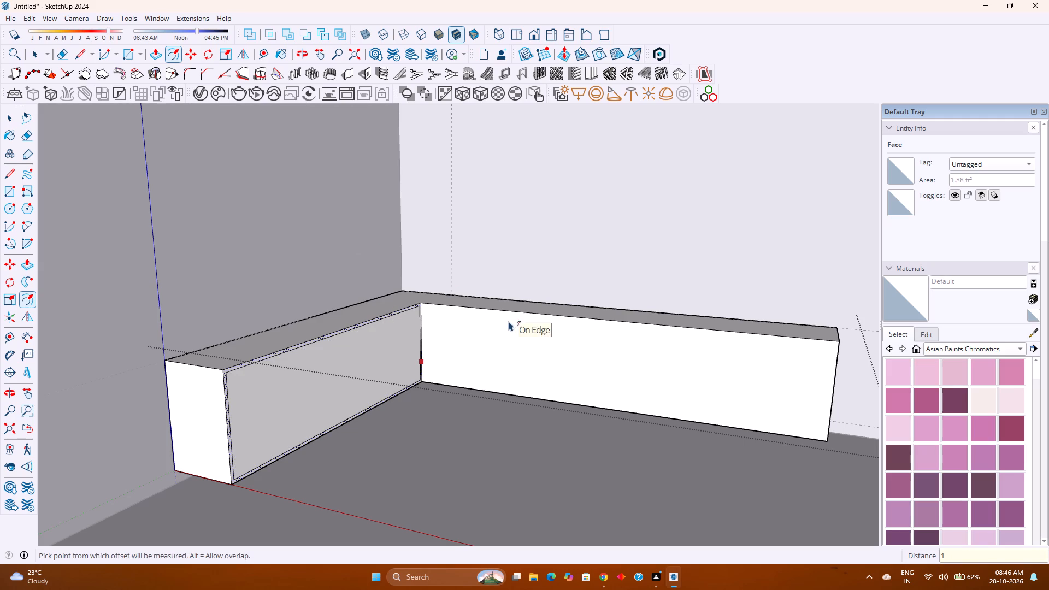
key(Escape)
double_click(533, 341)
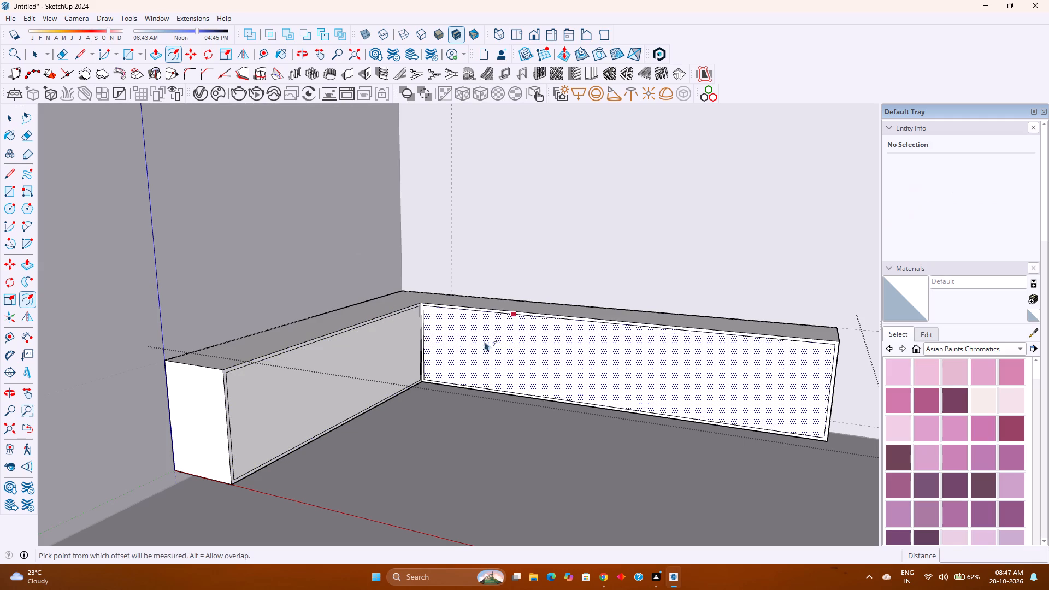
Examine the offset outlines on the cabinet fronts around the inner corner and the free end.
scroll(416, 345, up, 3)
middle_drag(416, 345, 374, 358)
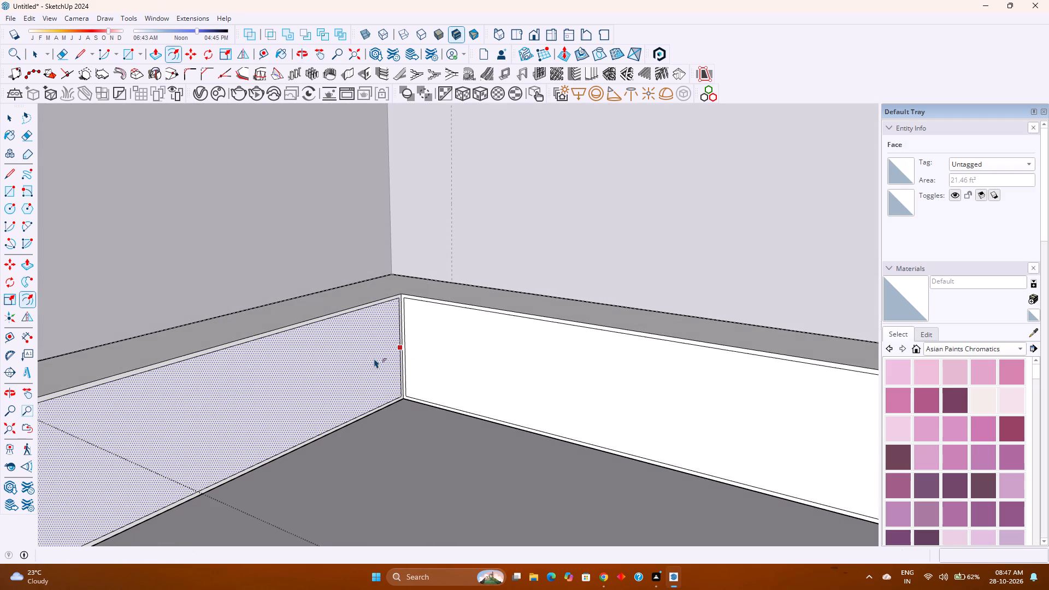
shift+middle_drag(375, 358, 554, 338)
middle_click(554, 338)
middle_drag(554, 338, 533, 332)
middle_click(533, 332)
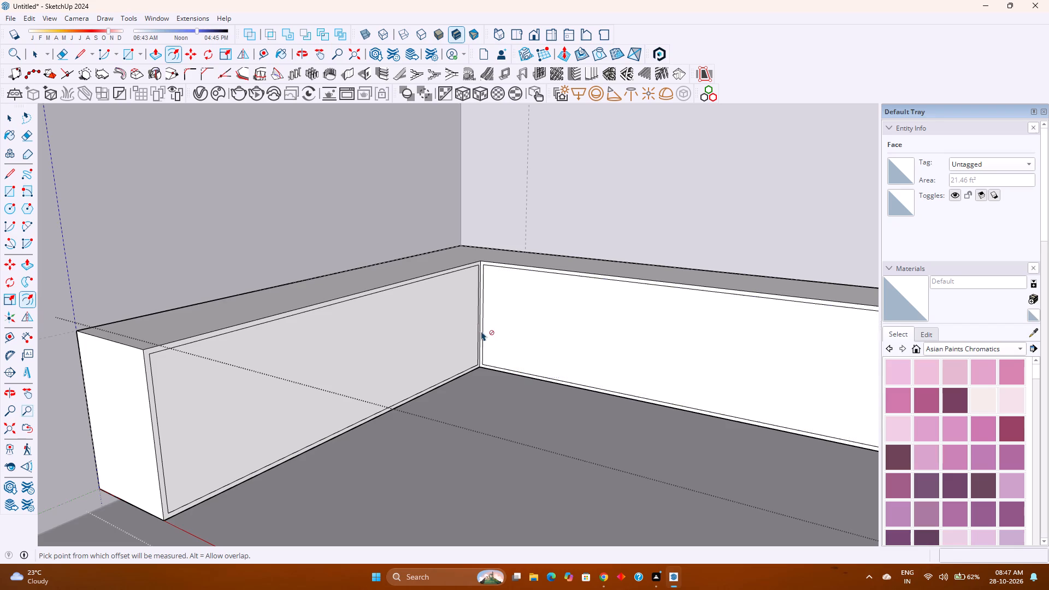
key(space)
scroll(464, 337, down, 5)
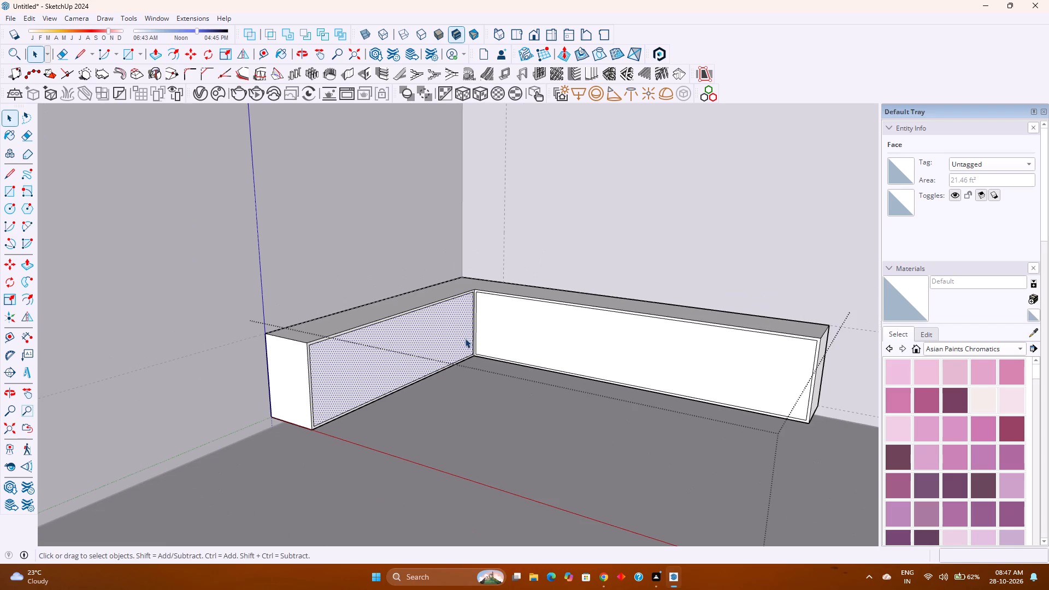
scroll(325, 406, up, 4)
middle_drag(381, 386, 459, 368)
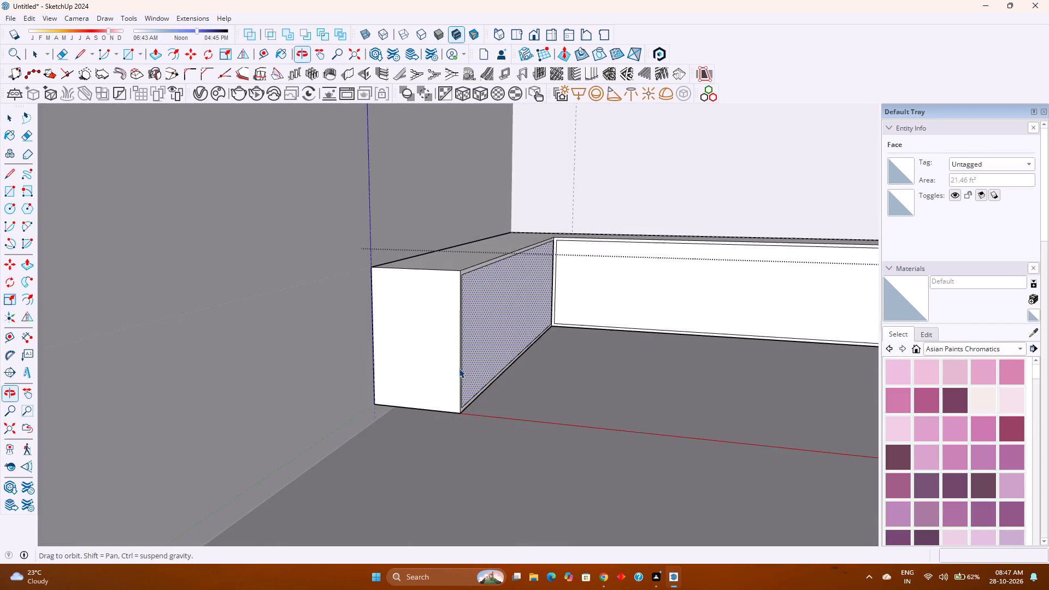
middle_click(459, 368)
scroll(459, 368, down, 4)
middle_drag(507, 369, 409, 392)
middle_click(409, 392)
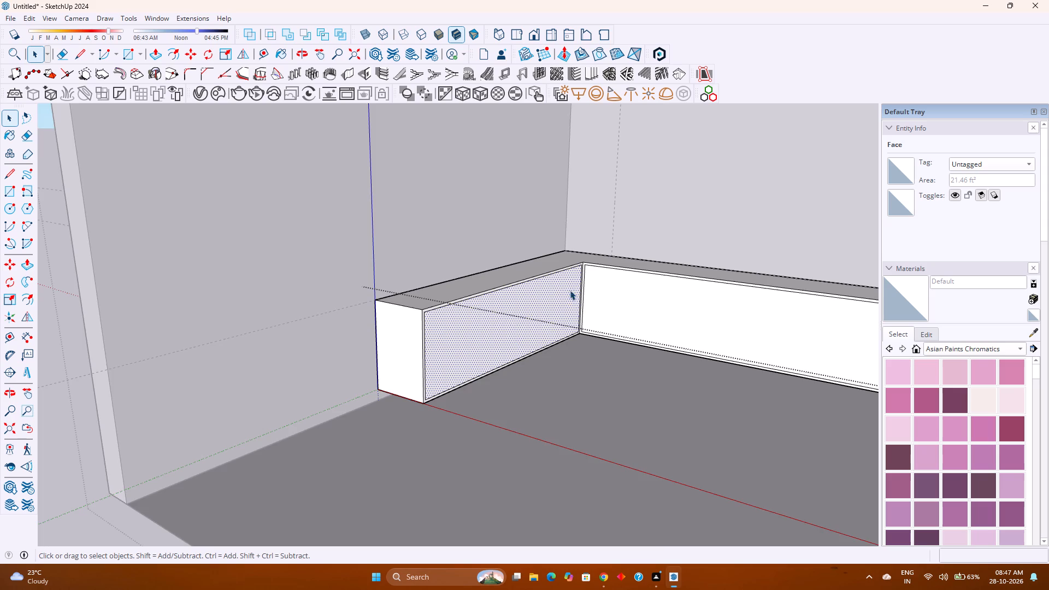
On the side wall run's front, copy the inset vertical edge at the inner corner 1' away from it, and copy that edge 1" further.
scroll(570, 290, up, 2)
middle_drag(560, 308, 426, 316)
middle_drag(426, 316, 443, 341)
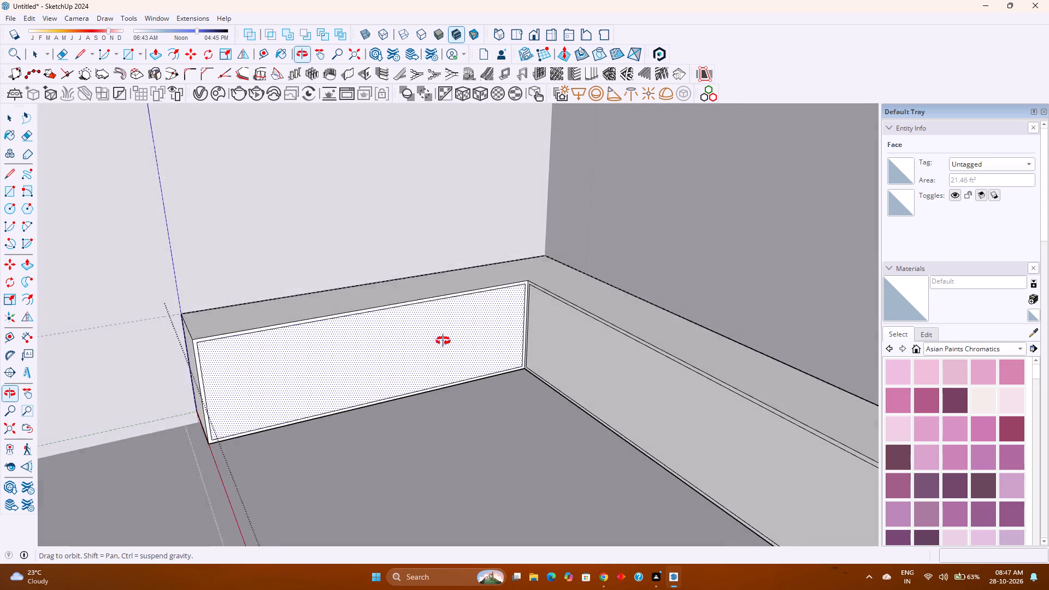
middle_drag(443, 341, 452, 352)
middle_click(452, 352)
scroll(494, 339, up, 3)
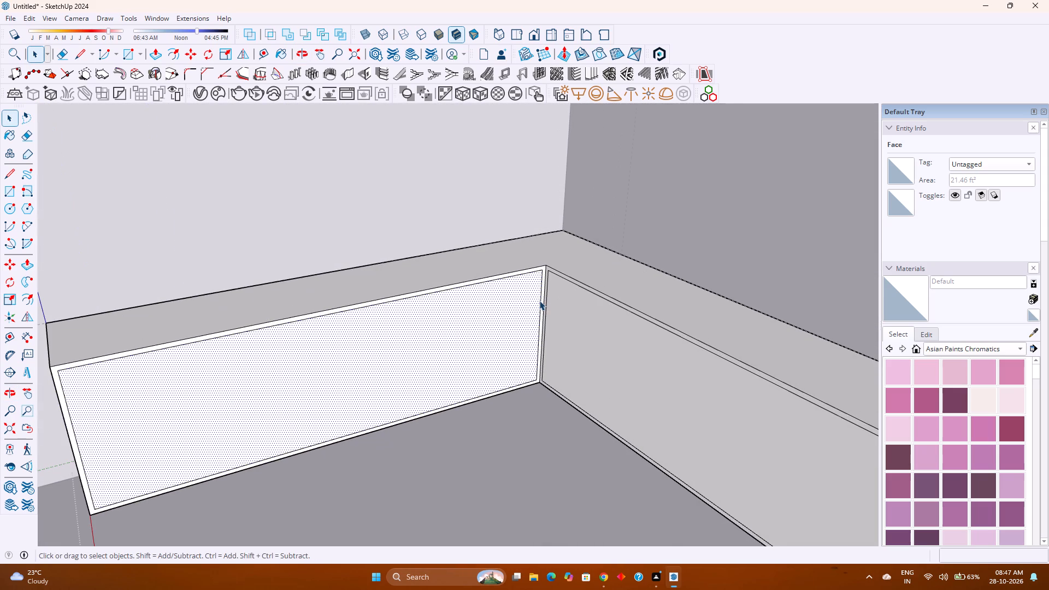
click(540, 300)
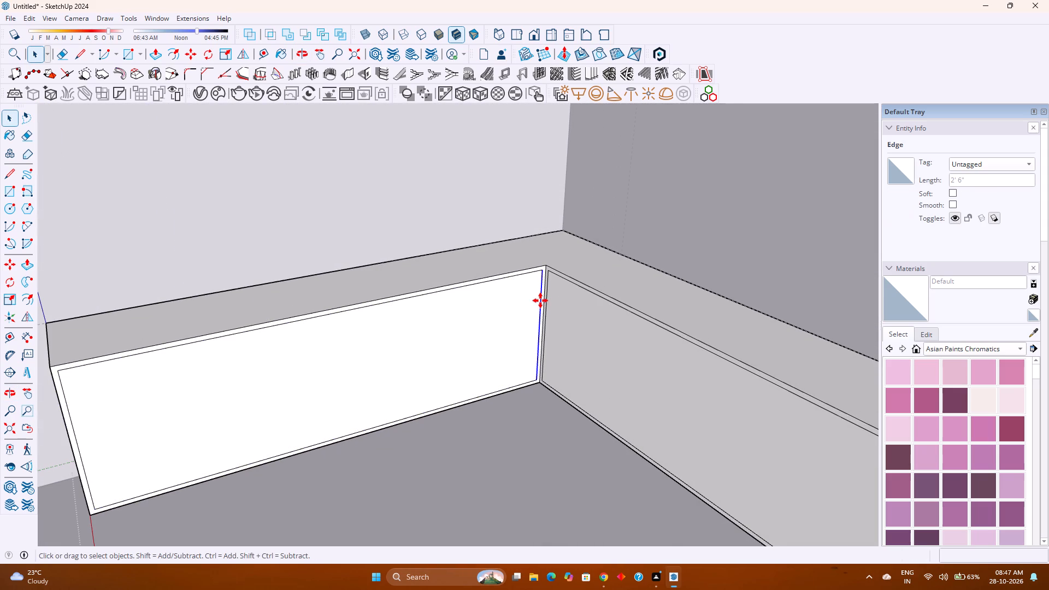
key(m)
click(542, 273)
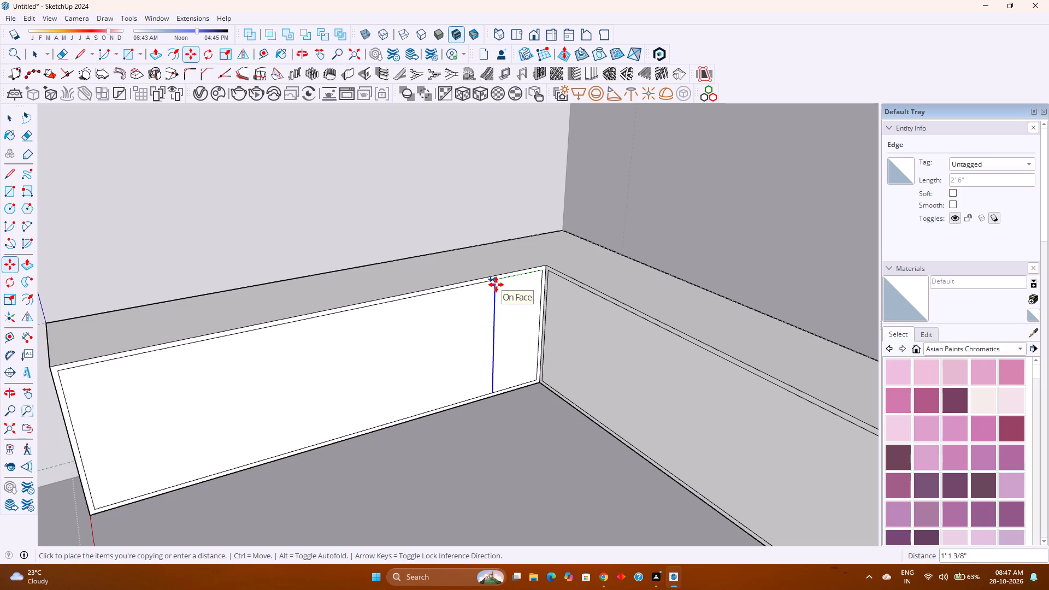
text(1')
key(Return)
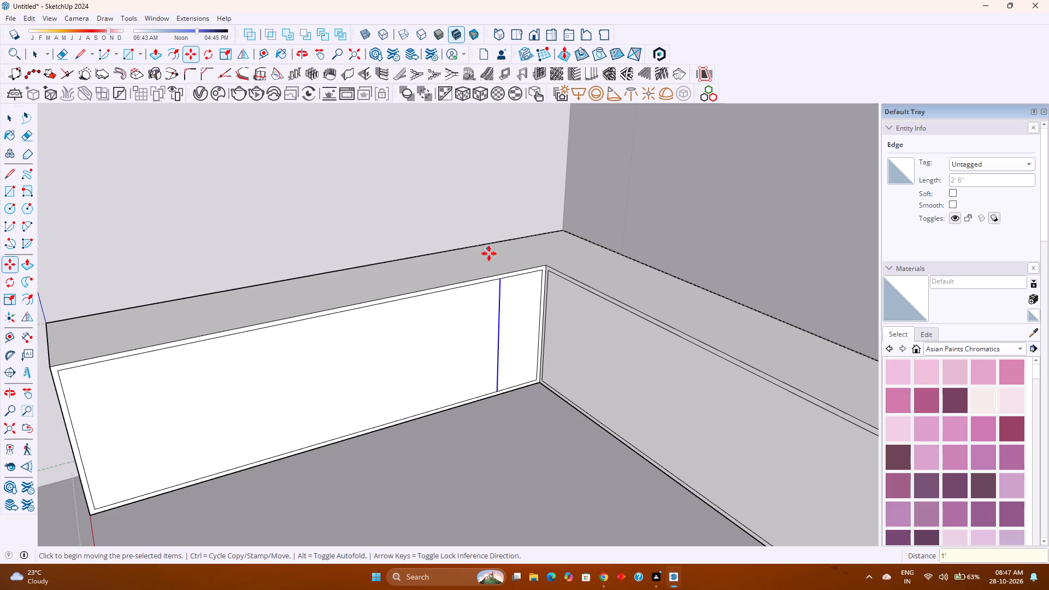
click(498, 280)
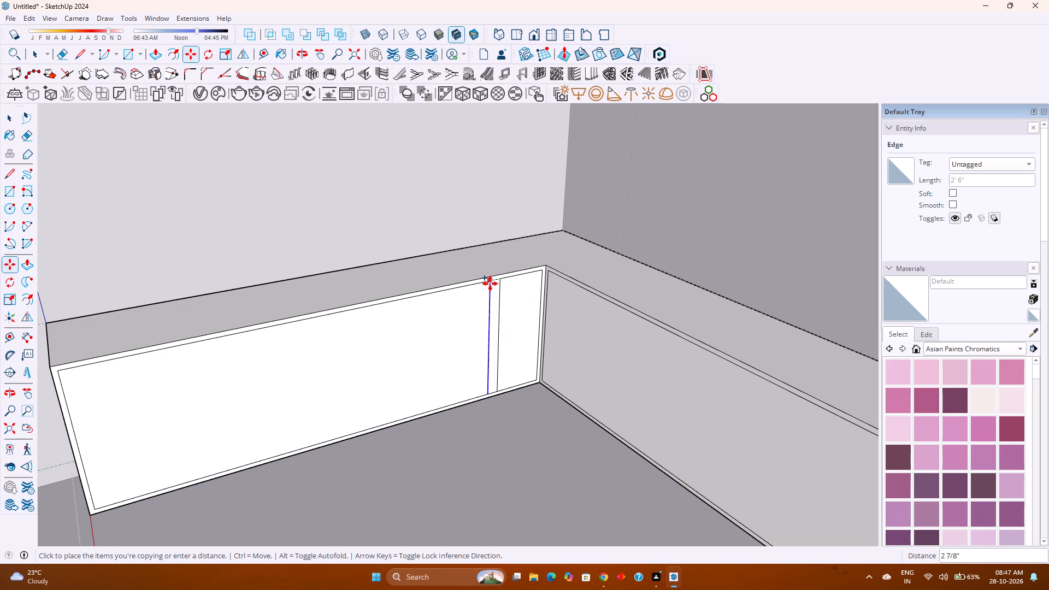
key(1)
key(Return)
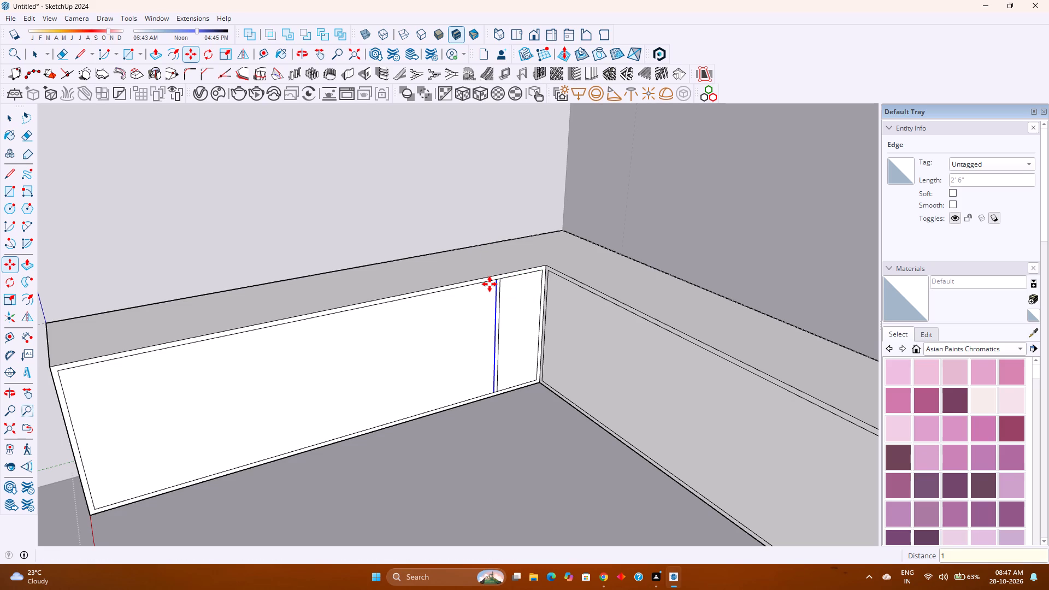
Copy the last divider edge 7'6" along the green axis to the inset outline's far end, dividing the distance by 2.
click(498, 282)
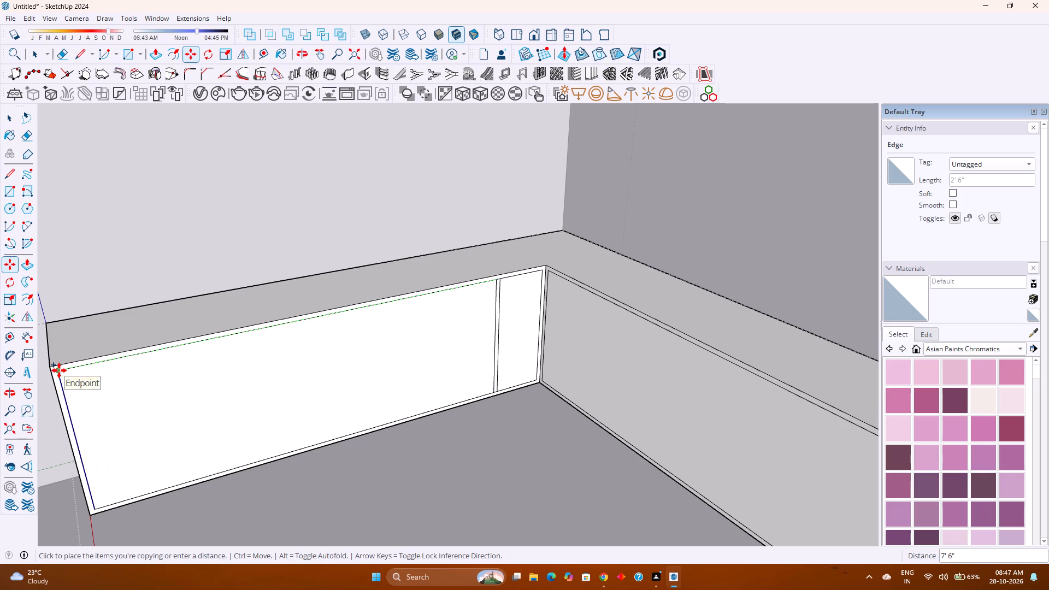
key(Left)
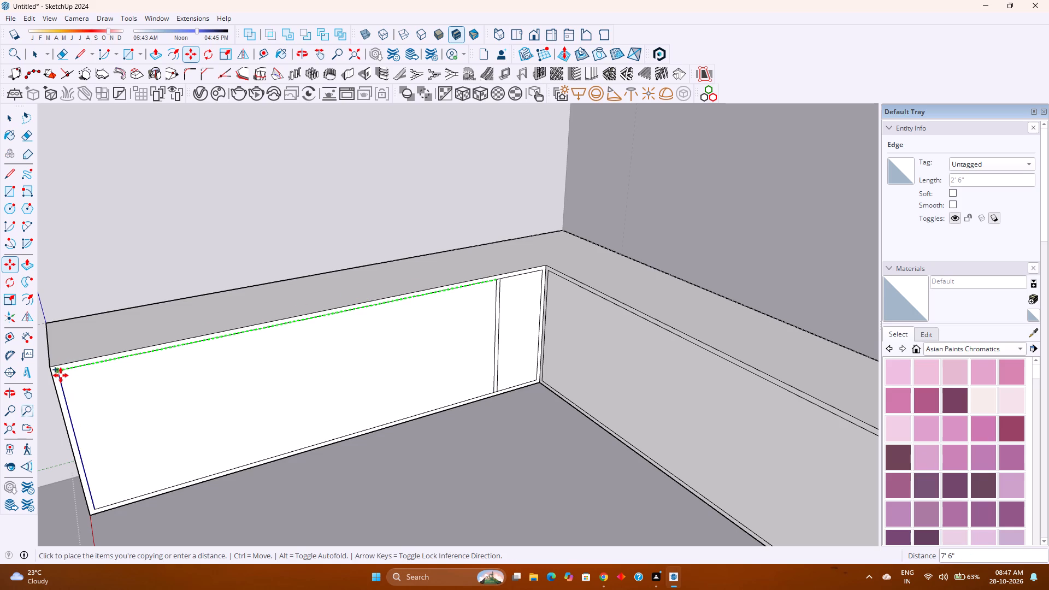
click(61, 375)
text(/2)
key(Return)
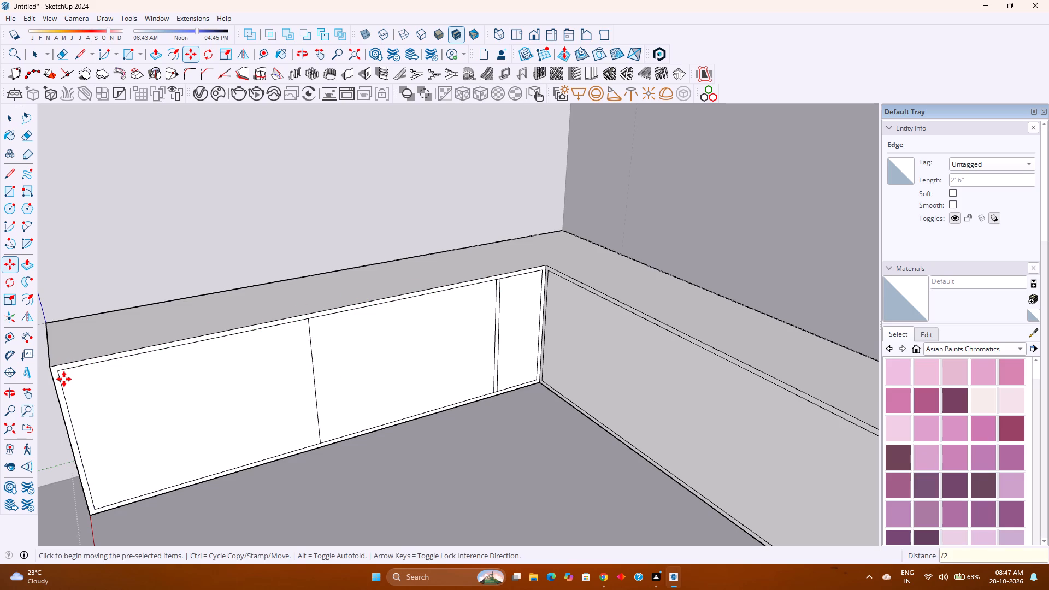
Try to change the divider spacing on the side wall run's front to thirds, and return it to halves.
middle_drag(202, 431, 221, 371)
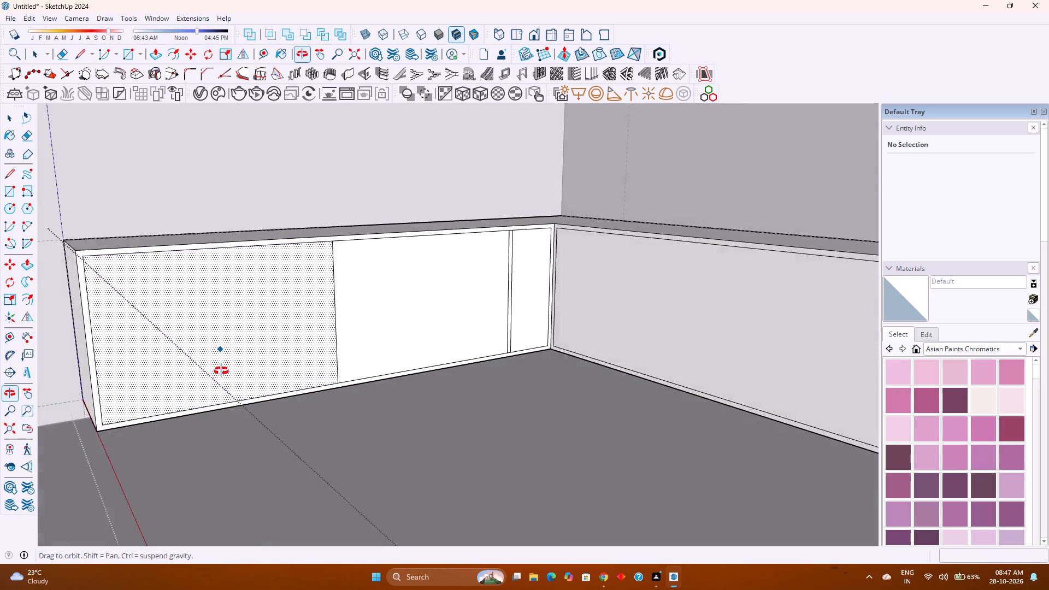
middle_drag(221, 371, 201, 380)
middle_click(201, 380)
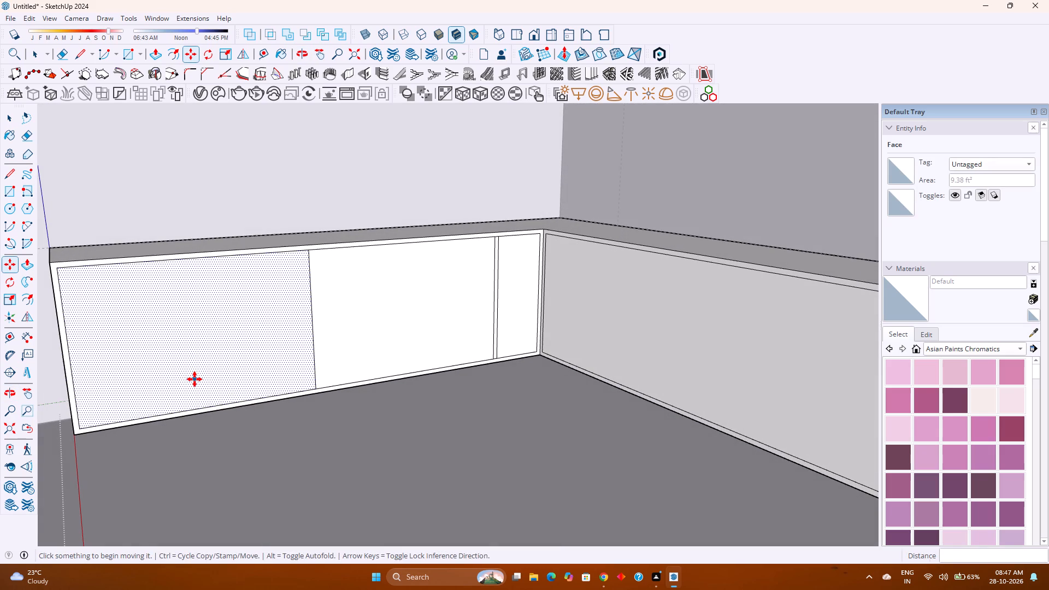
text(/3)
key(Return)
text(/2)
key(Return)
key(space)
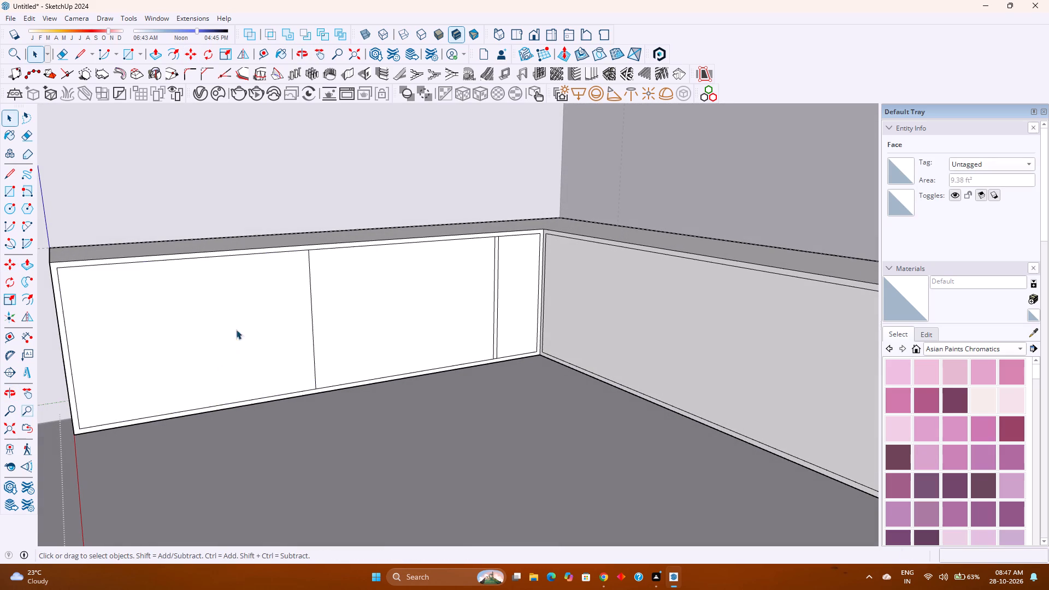
Move the middle divider edge 0.5" along the green axis towards the free end, and copy it 1" back towards the inner corner.
click(310, 280)
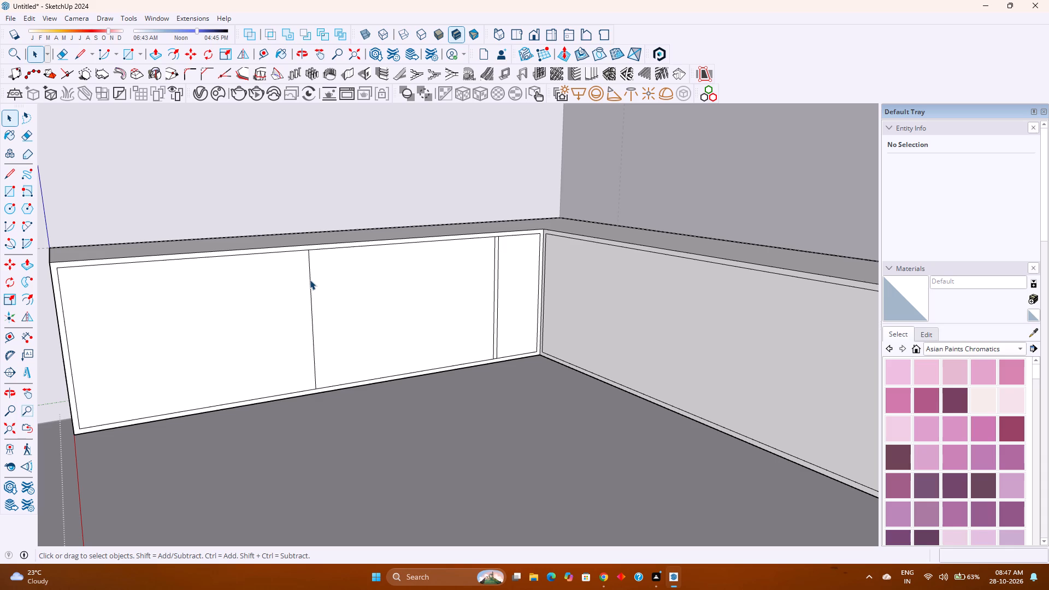
key(m)
scroll(309, 241, up, 1)
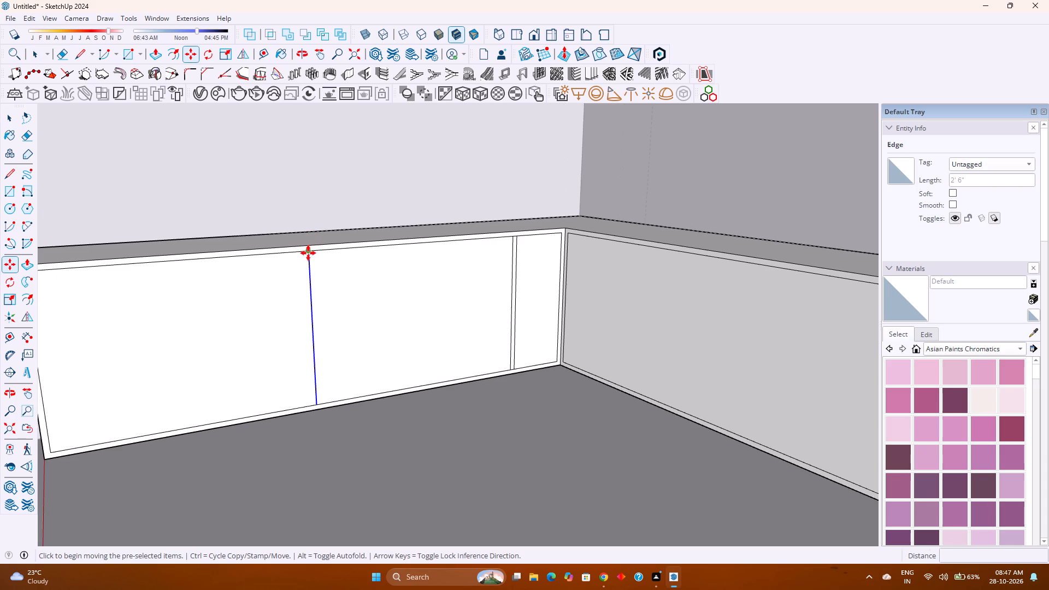
scroll(309, 256, up, 6)
click(307, 245)
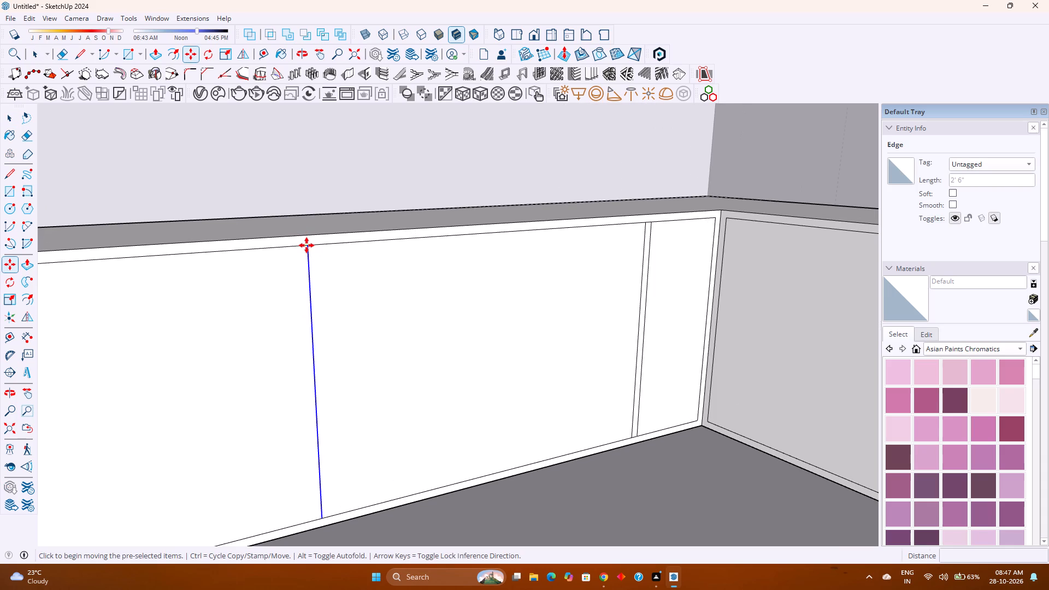
key(Left)
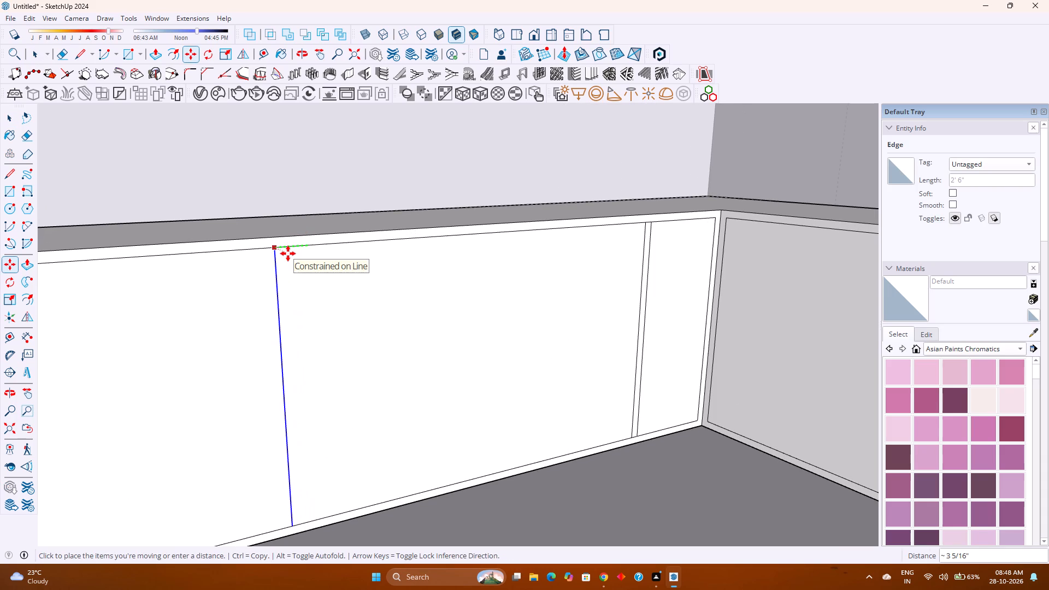
text(0.5)
key(Return)
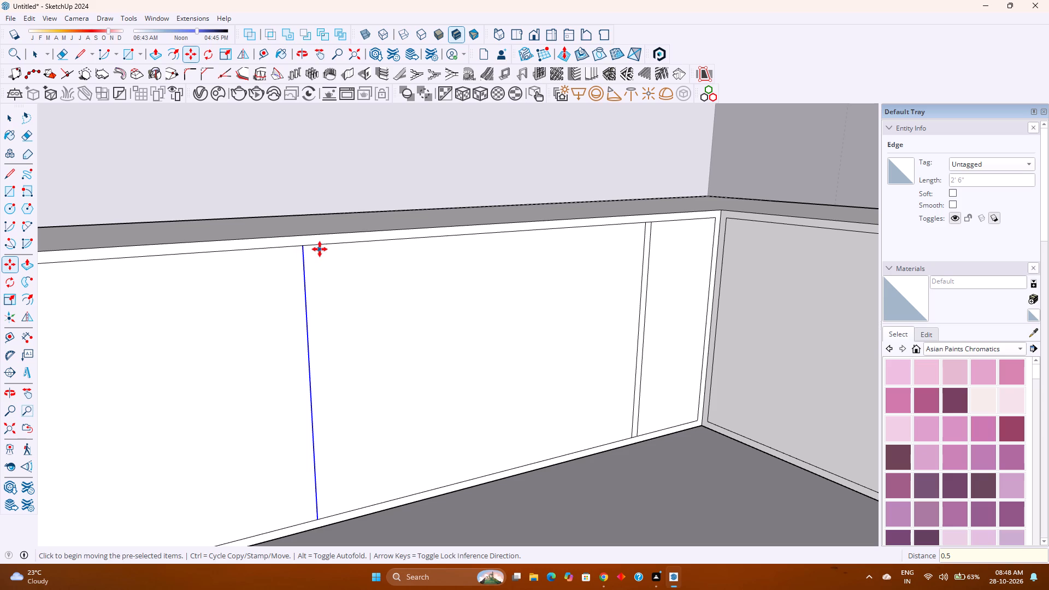
click(305, 247)
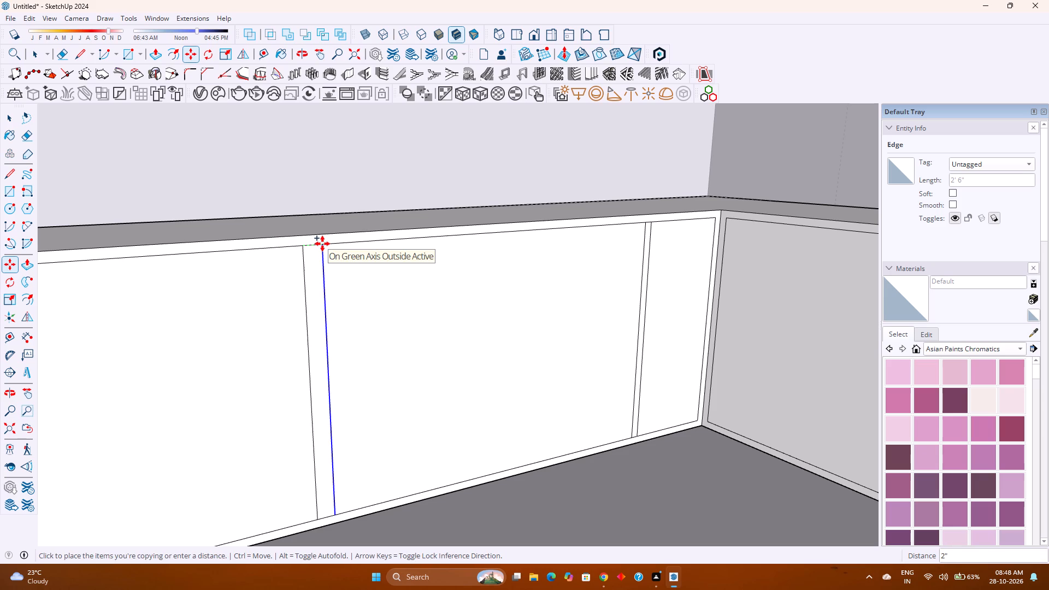
key(Left)
key(1)
key(Return)
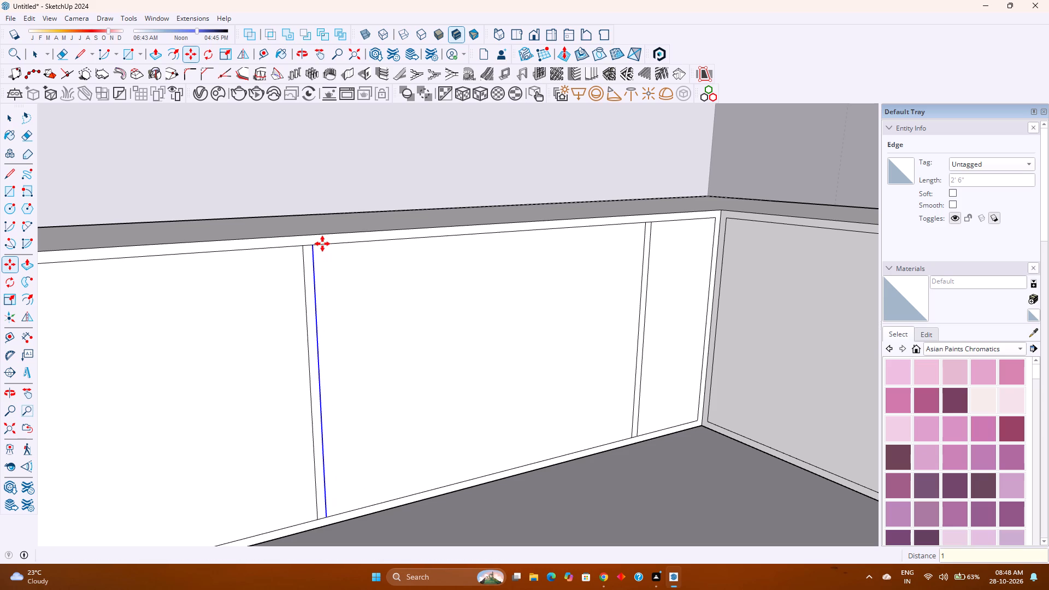
Erase the short edge segments at the top and bottom of both 1" dividers on the side wall run's front.
key(e)
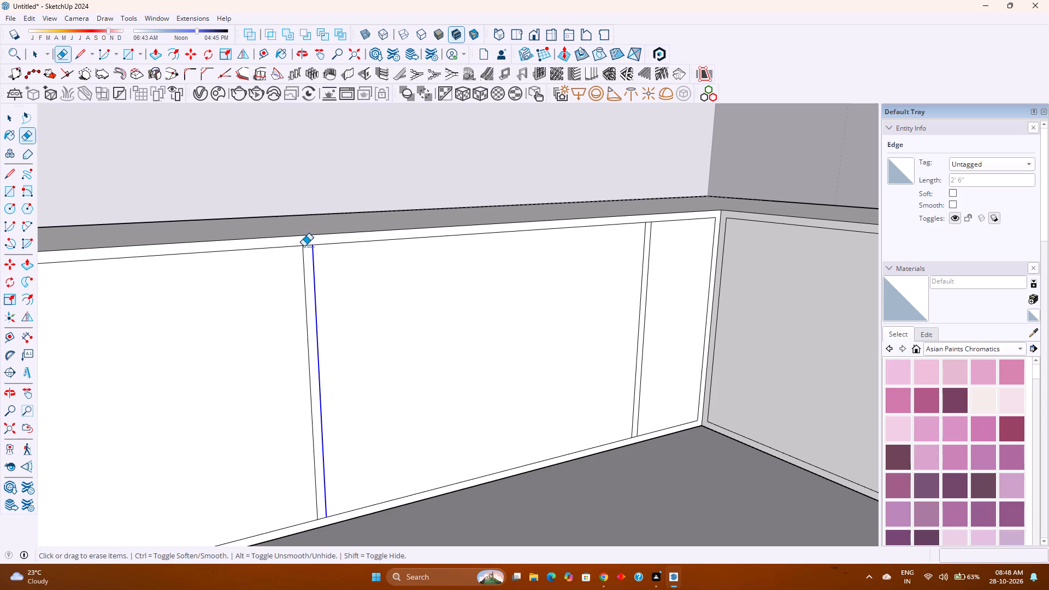
click(307, 246)
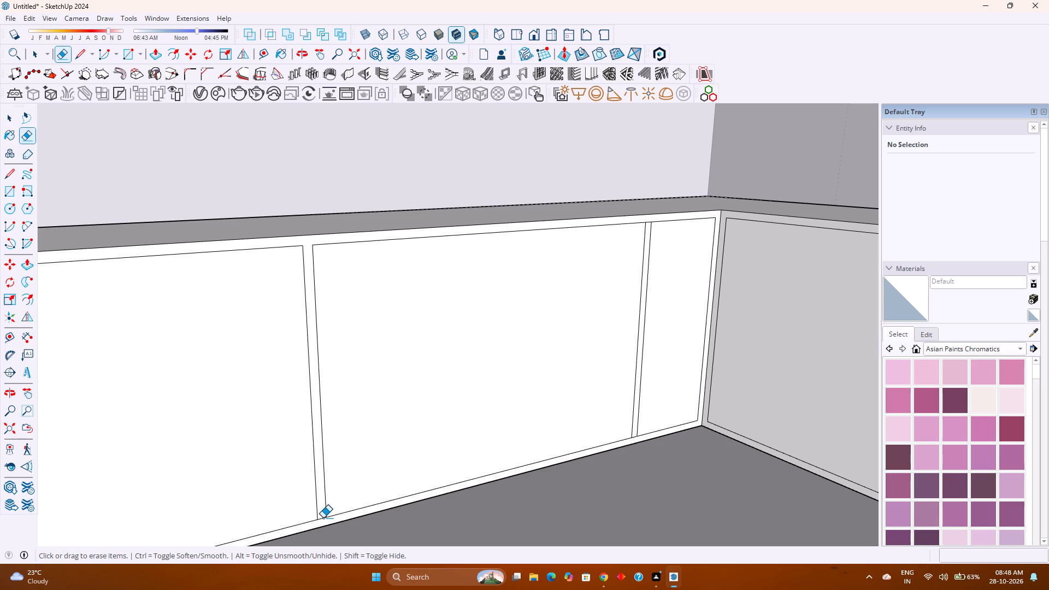
click(322, 518)
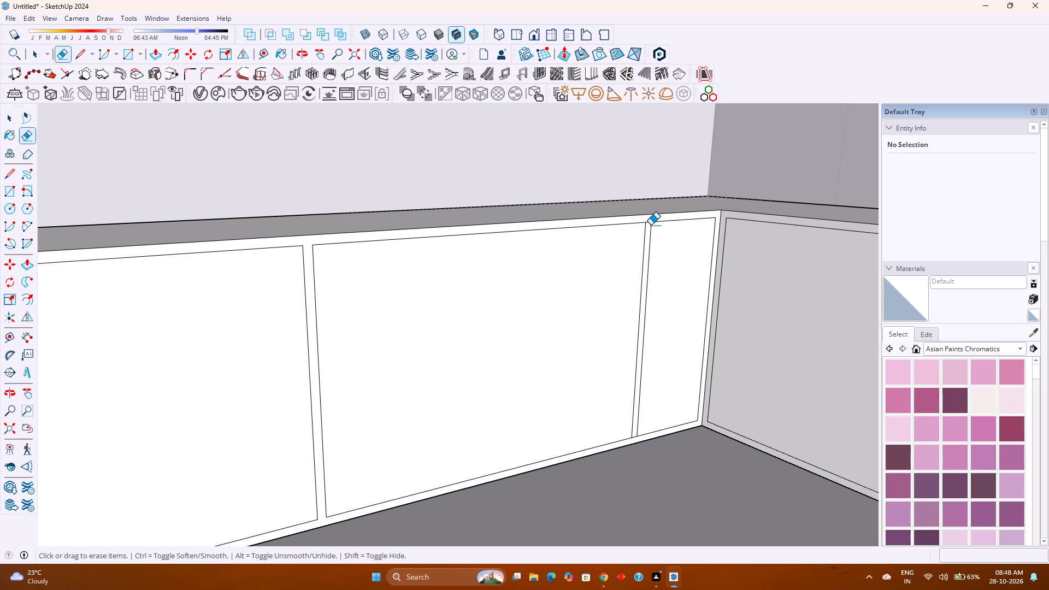
click(649, 222)
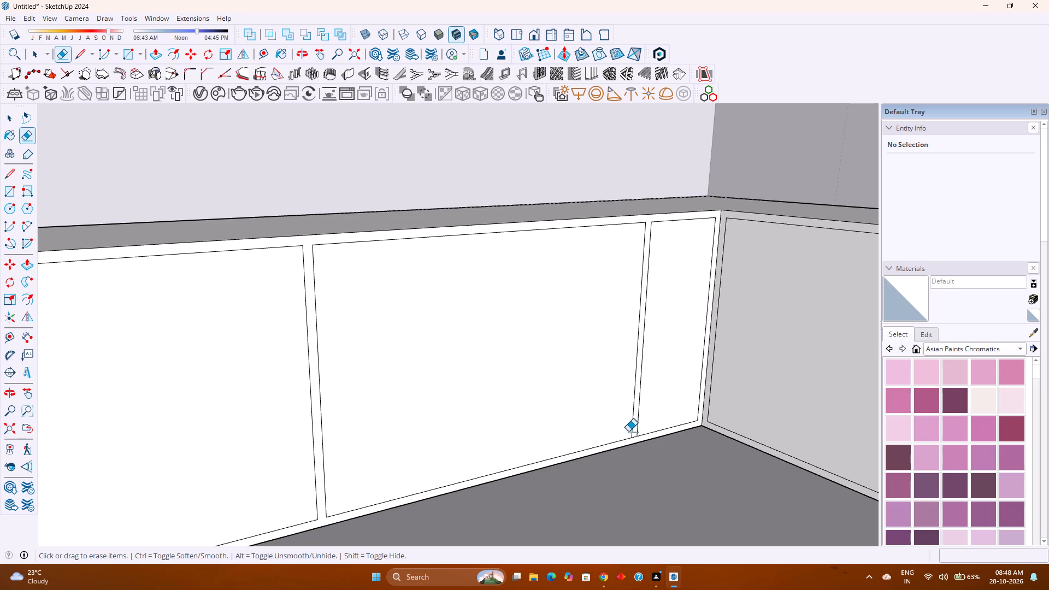
click(634, 436)
Push the three panel faces on the side wall run's front 1'8" into the cabinet to hollow out its compartments.
key(p)
click(669, 350)
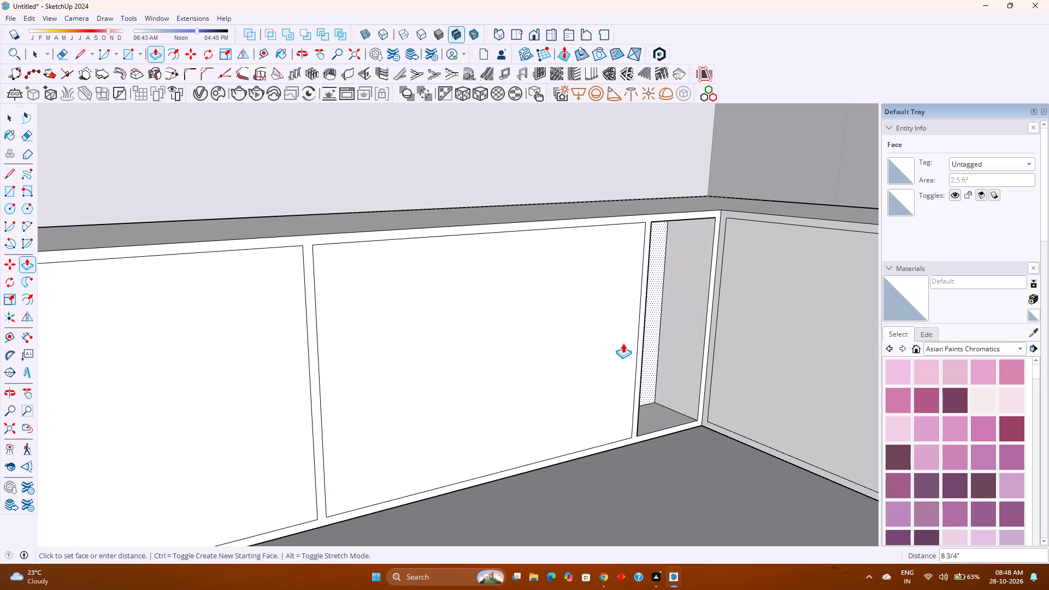
text(1'8)
key(Return)
middle_drag(633, 345, 573, 340)
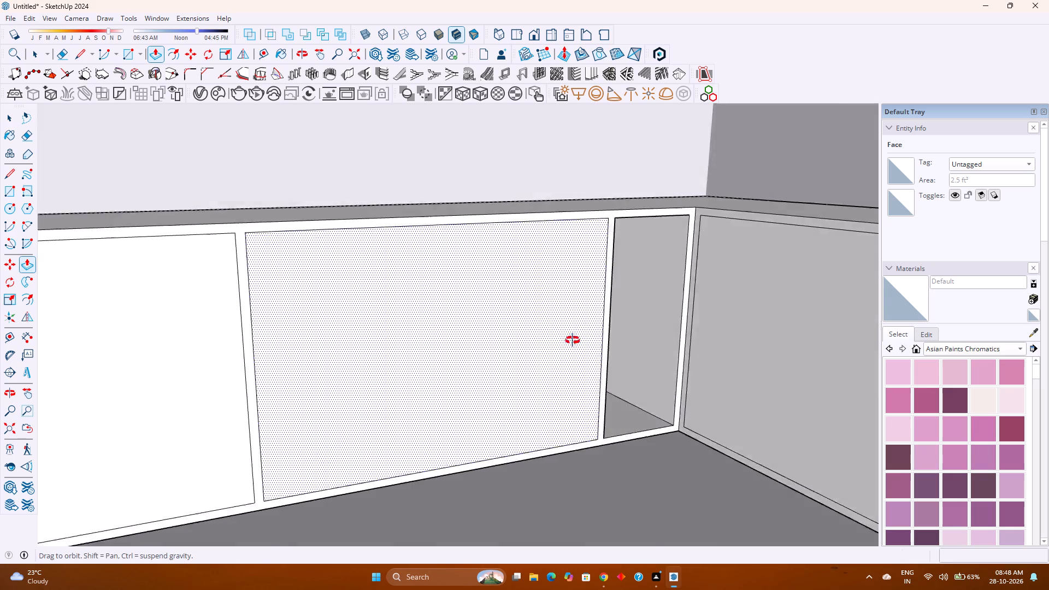
middle_drag(573, 340, 586, 358)
double_click(476, 371)
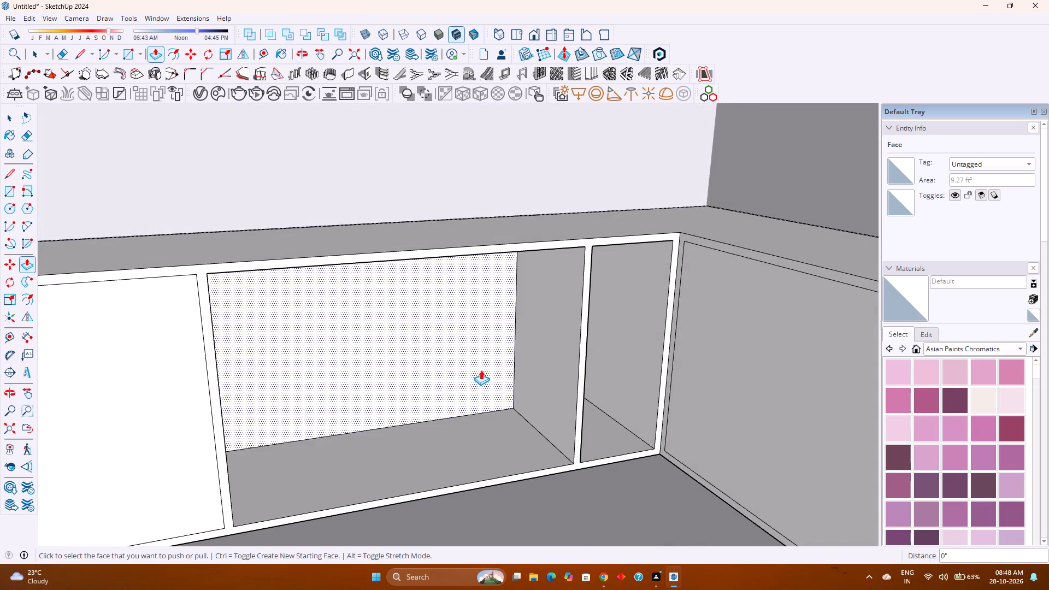
scroll(481, 370, down, 2)
middle_drag(481, 370, 402, 494)
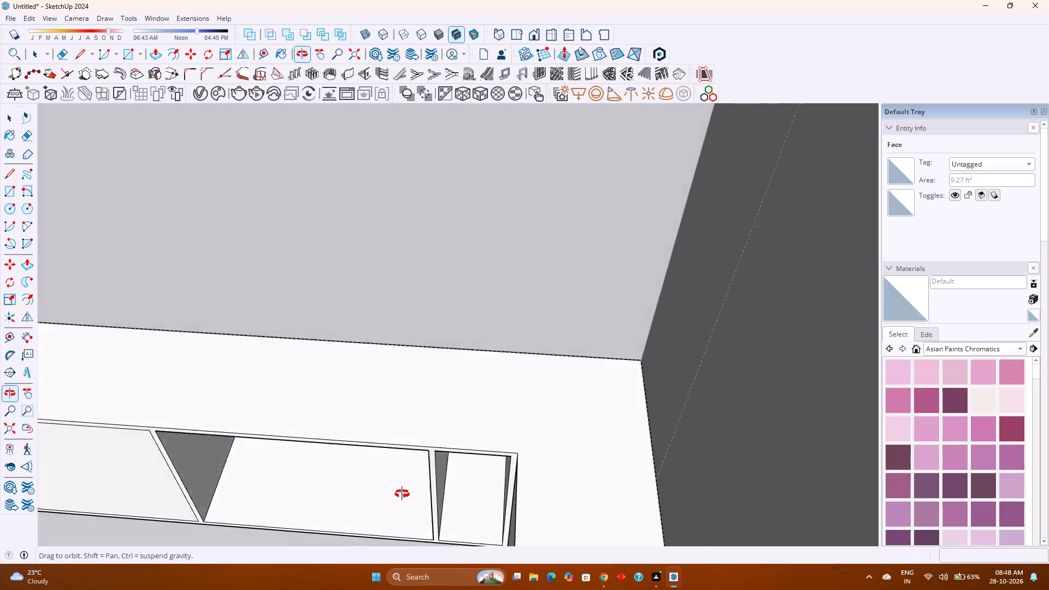
middle_drag(402, 494, 604, 345)
middle_click(604, 345)
scroll(604, 345, down, 1)
double_click(428, 381)
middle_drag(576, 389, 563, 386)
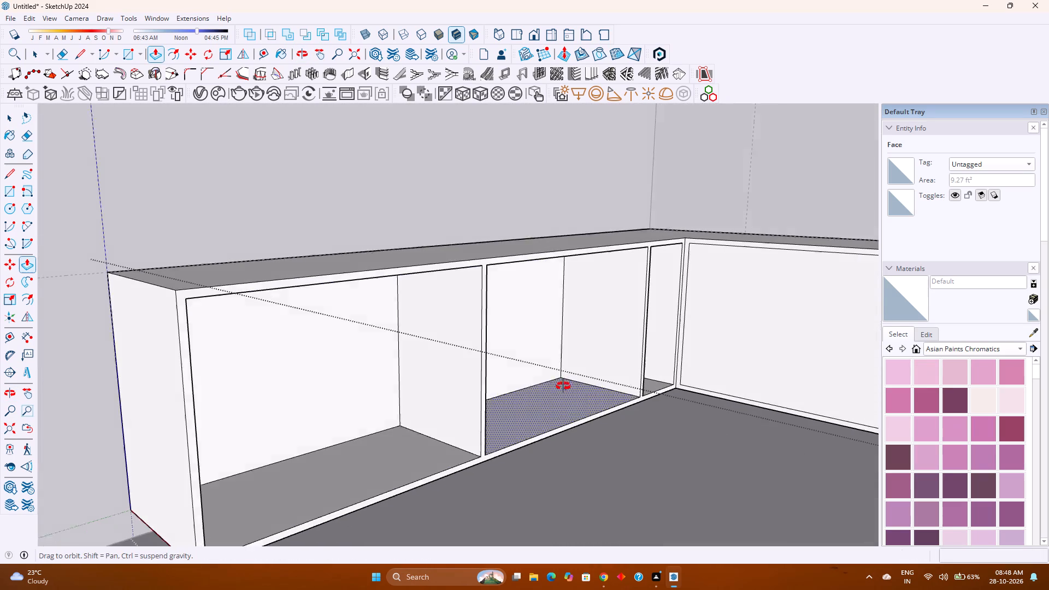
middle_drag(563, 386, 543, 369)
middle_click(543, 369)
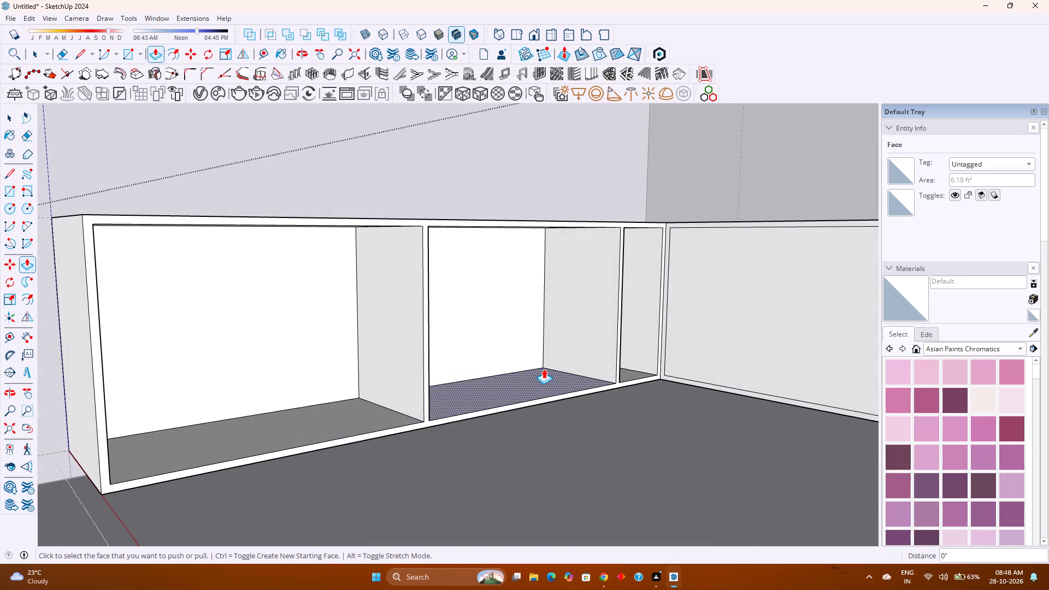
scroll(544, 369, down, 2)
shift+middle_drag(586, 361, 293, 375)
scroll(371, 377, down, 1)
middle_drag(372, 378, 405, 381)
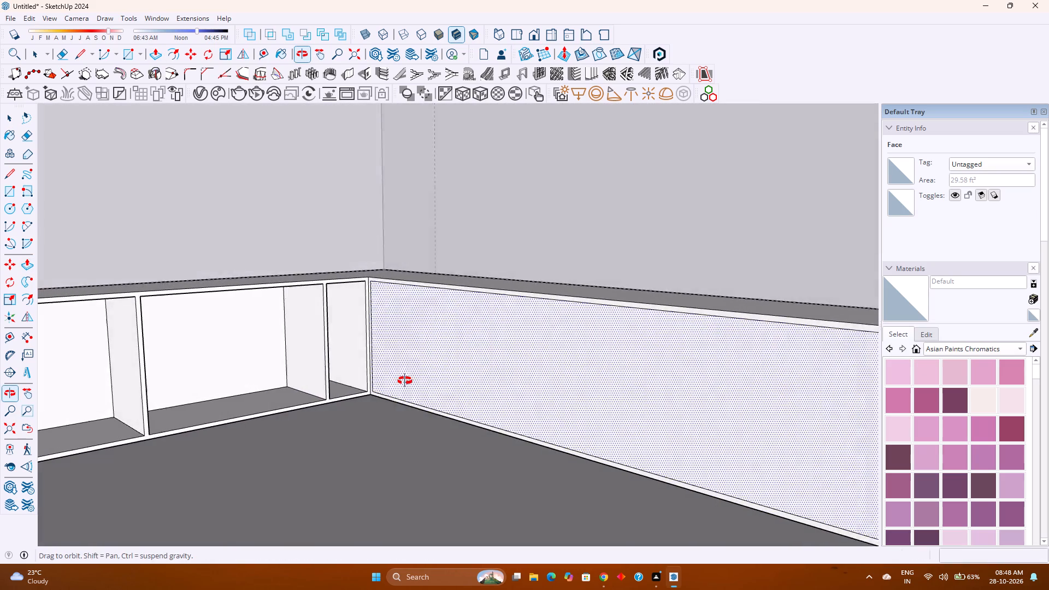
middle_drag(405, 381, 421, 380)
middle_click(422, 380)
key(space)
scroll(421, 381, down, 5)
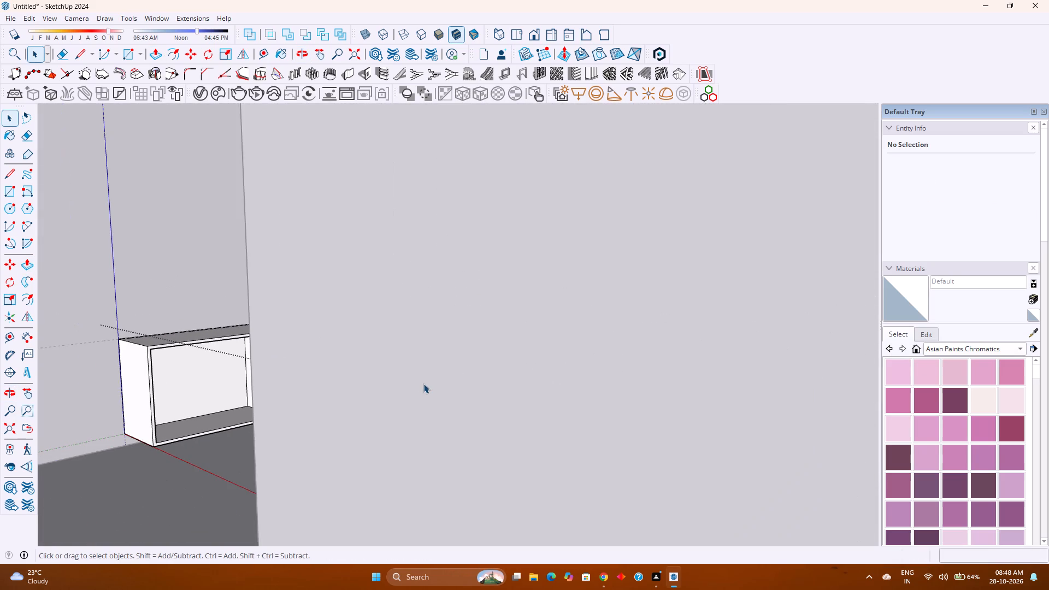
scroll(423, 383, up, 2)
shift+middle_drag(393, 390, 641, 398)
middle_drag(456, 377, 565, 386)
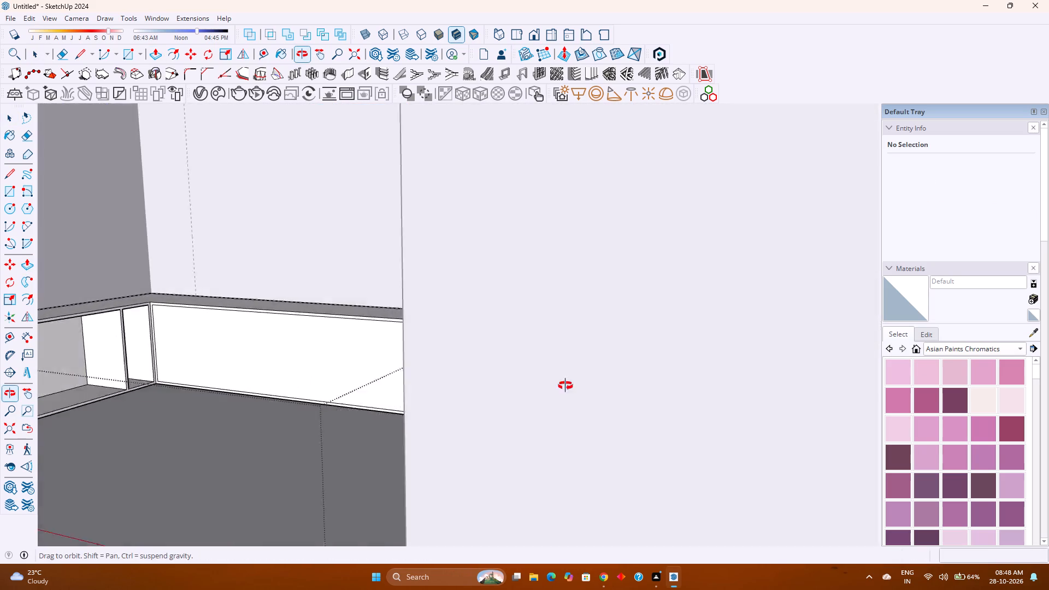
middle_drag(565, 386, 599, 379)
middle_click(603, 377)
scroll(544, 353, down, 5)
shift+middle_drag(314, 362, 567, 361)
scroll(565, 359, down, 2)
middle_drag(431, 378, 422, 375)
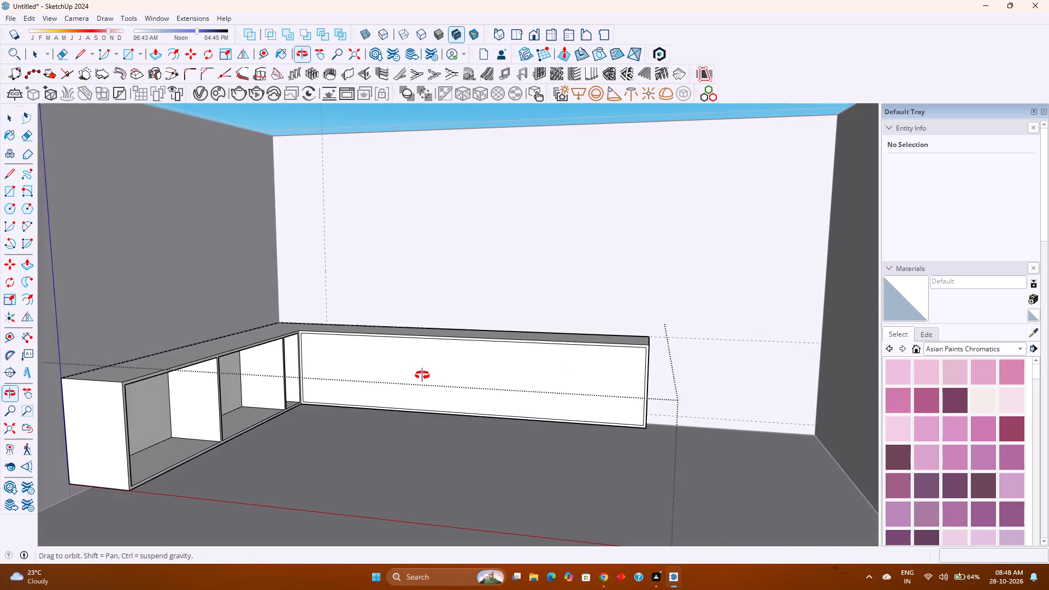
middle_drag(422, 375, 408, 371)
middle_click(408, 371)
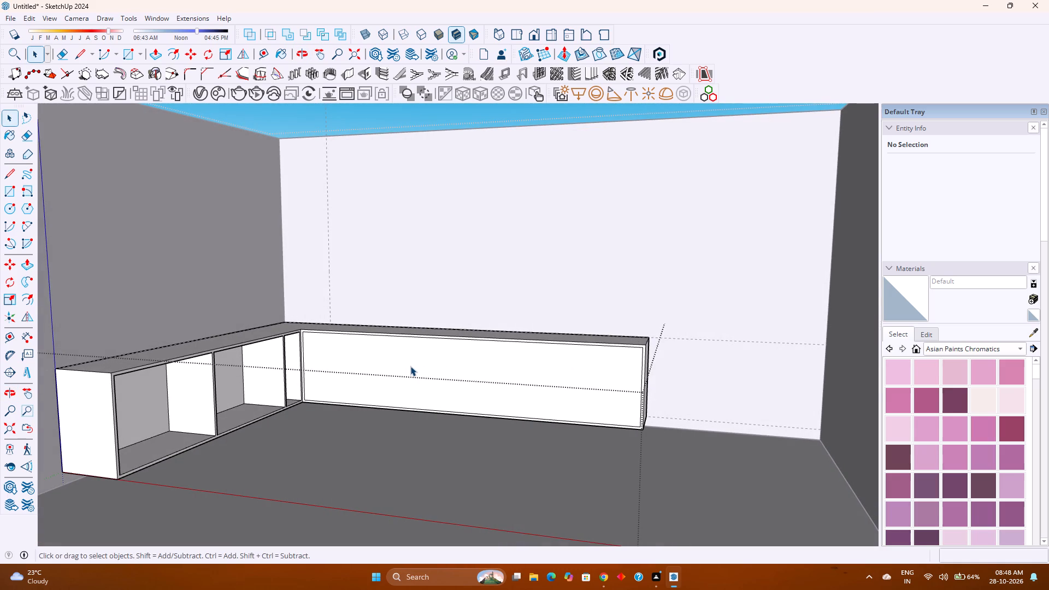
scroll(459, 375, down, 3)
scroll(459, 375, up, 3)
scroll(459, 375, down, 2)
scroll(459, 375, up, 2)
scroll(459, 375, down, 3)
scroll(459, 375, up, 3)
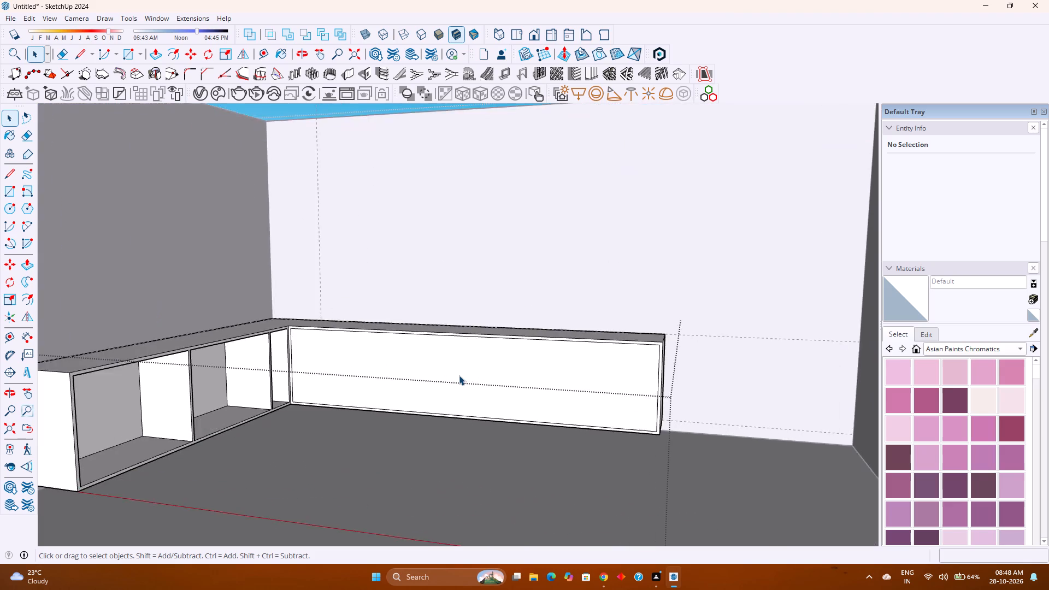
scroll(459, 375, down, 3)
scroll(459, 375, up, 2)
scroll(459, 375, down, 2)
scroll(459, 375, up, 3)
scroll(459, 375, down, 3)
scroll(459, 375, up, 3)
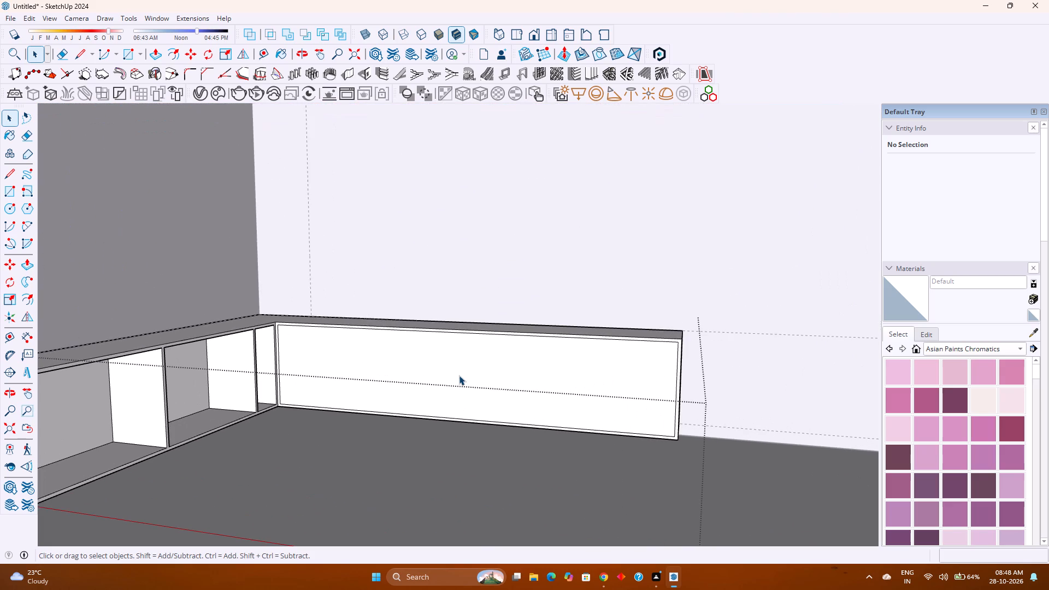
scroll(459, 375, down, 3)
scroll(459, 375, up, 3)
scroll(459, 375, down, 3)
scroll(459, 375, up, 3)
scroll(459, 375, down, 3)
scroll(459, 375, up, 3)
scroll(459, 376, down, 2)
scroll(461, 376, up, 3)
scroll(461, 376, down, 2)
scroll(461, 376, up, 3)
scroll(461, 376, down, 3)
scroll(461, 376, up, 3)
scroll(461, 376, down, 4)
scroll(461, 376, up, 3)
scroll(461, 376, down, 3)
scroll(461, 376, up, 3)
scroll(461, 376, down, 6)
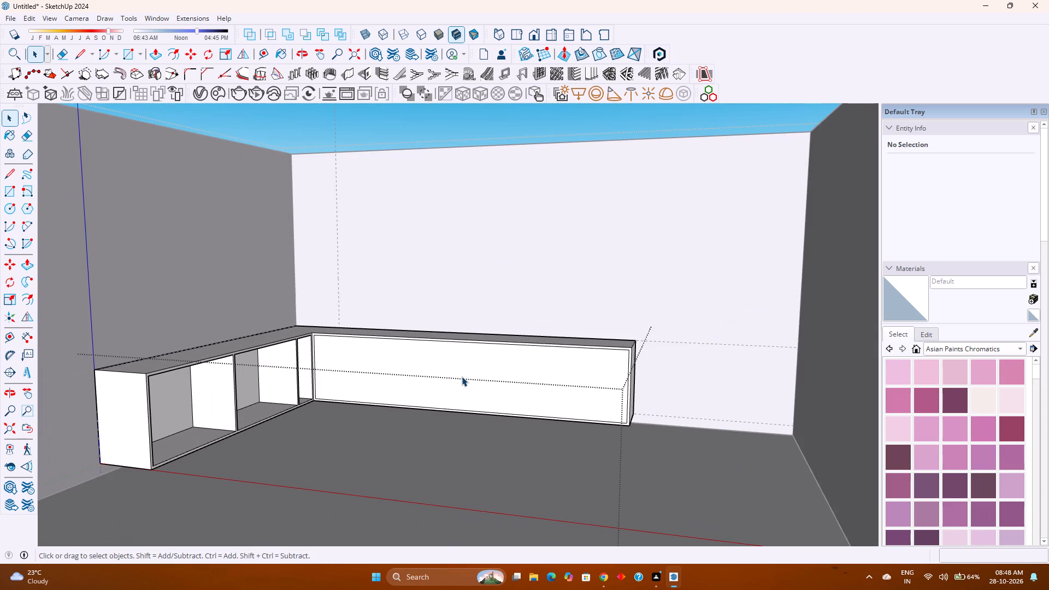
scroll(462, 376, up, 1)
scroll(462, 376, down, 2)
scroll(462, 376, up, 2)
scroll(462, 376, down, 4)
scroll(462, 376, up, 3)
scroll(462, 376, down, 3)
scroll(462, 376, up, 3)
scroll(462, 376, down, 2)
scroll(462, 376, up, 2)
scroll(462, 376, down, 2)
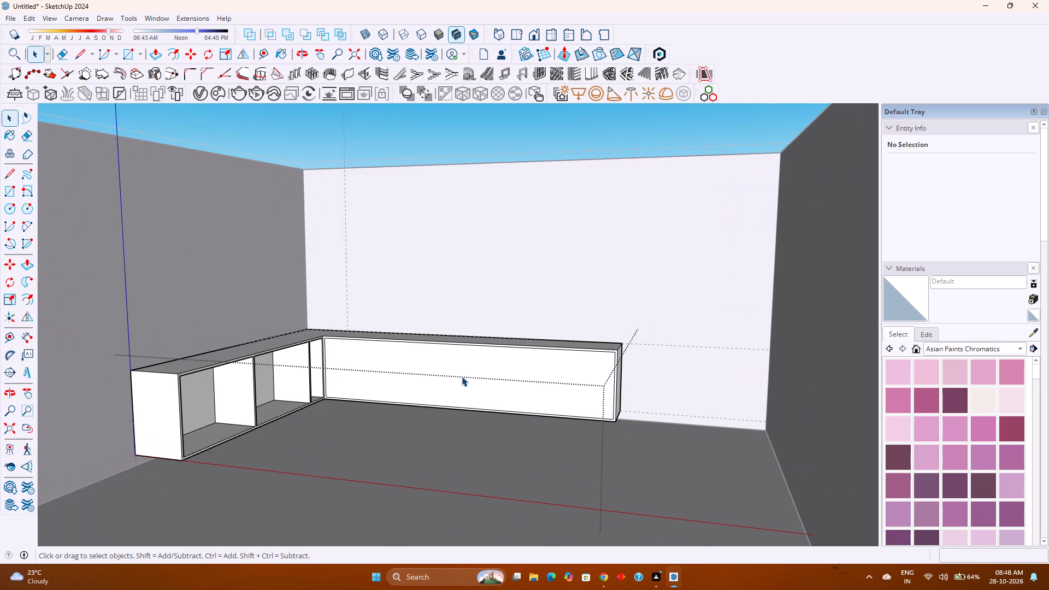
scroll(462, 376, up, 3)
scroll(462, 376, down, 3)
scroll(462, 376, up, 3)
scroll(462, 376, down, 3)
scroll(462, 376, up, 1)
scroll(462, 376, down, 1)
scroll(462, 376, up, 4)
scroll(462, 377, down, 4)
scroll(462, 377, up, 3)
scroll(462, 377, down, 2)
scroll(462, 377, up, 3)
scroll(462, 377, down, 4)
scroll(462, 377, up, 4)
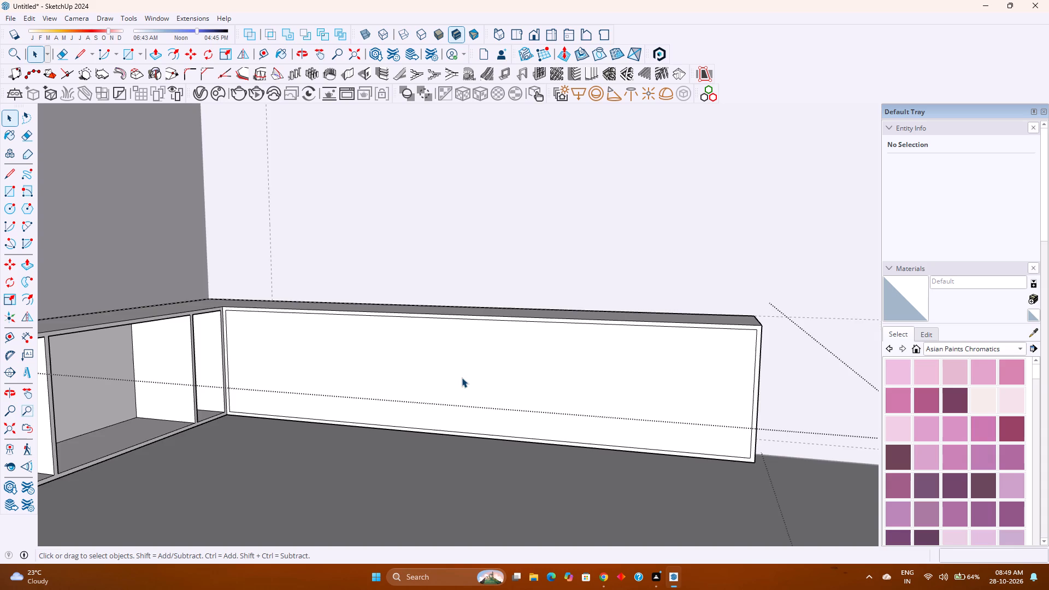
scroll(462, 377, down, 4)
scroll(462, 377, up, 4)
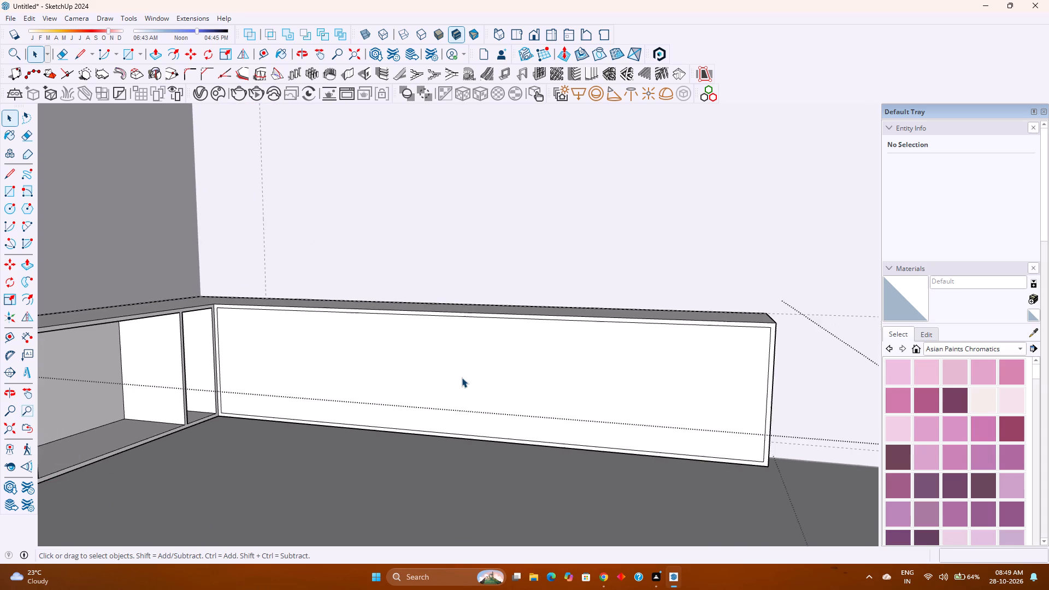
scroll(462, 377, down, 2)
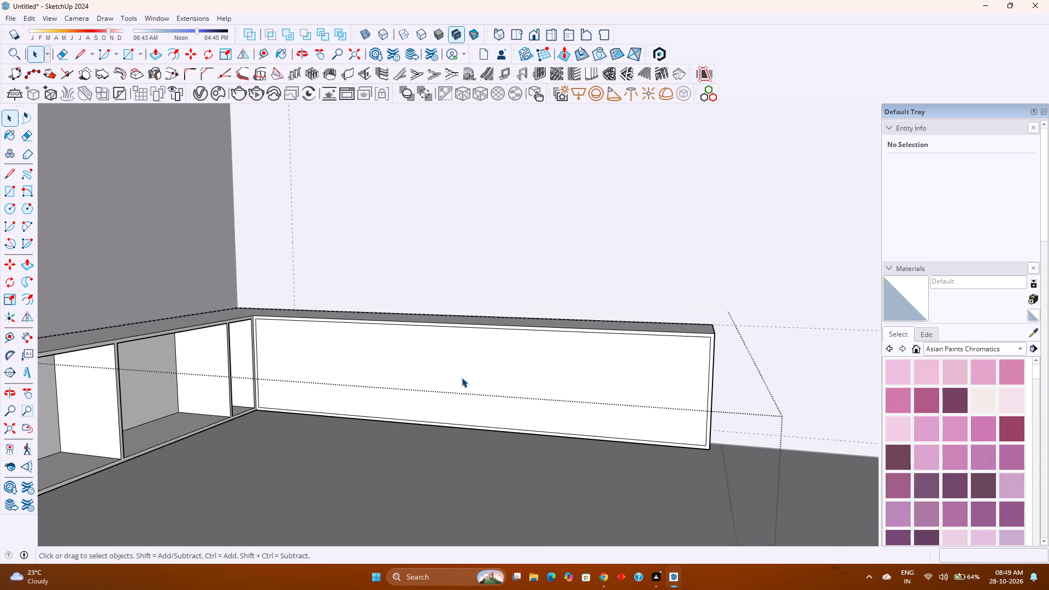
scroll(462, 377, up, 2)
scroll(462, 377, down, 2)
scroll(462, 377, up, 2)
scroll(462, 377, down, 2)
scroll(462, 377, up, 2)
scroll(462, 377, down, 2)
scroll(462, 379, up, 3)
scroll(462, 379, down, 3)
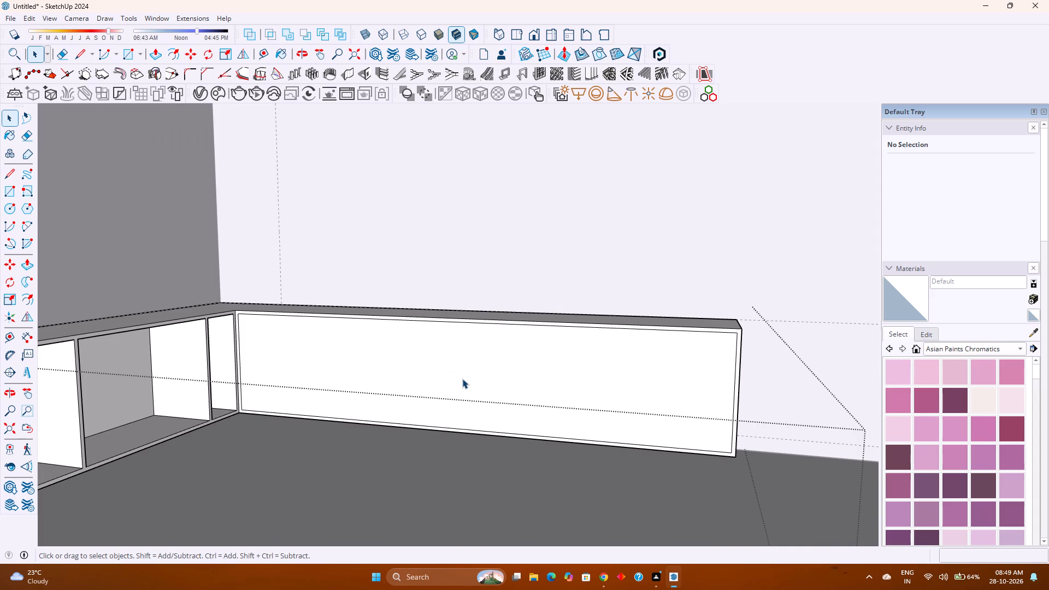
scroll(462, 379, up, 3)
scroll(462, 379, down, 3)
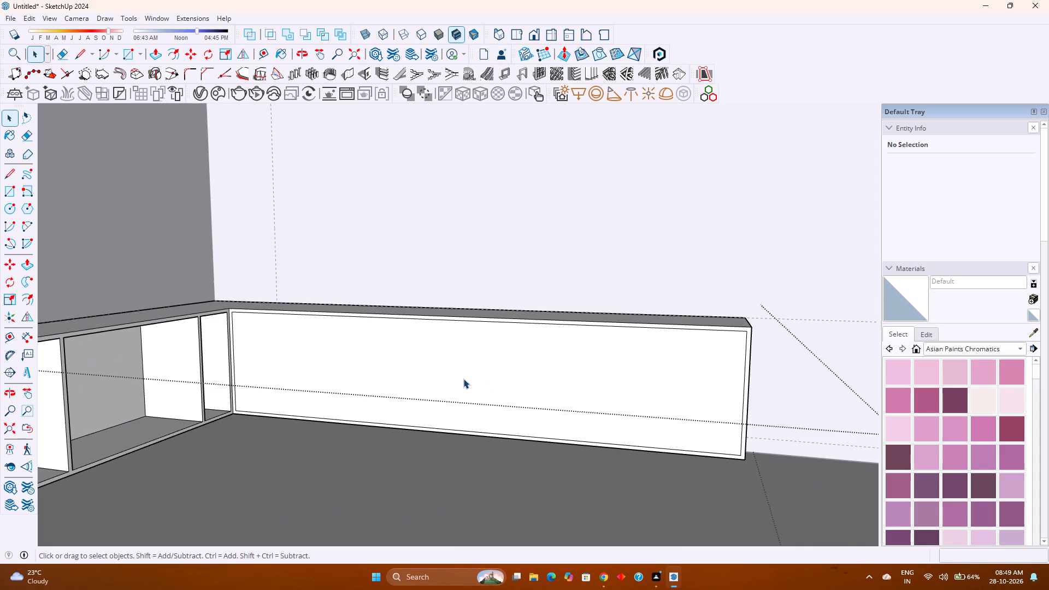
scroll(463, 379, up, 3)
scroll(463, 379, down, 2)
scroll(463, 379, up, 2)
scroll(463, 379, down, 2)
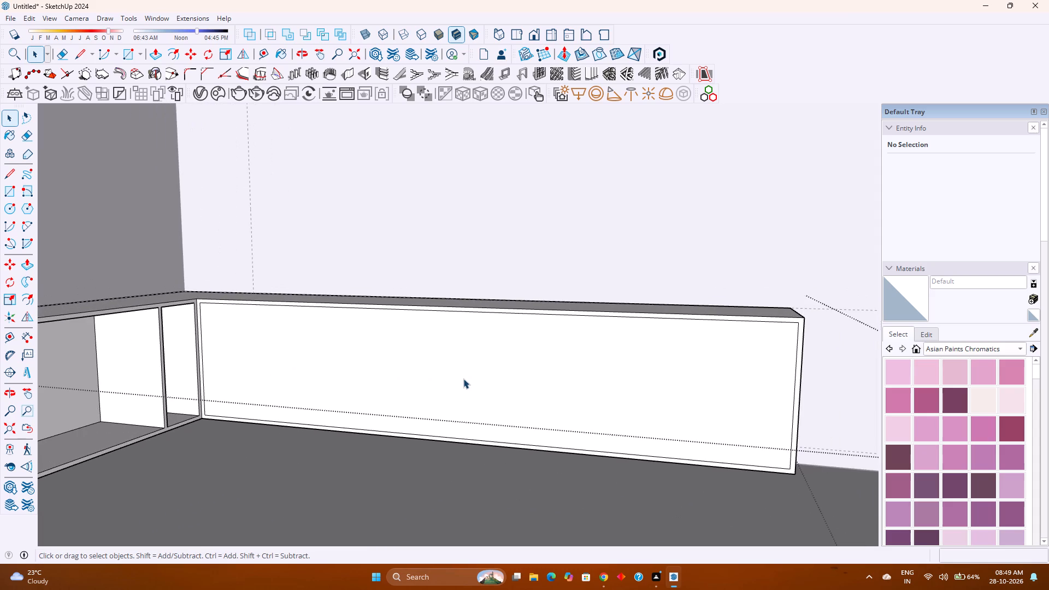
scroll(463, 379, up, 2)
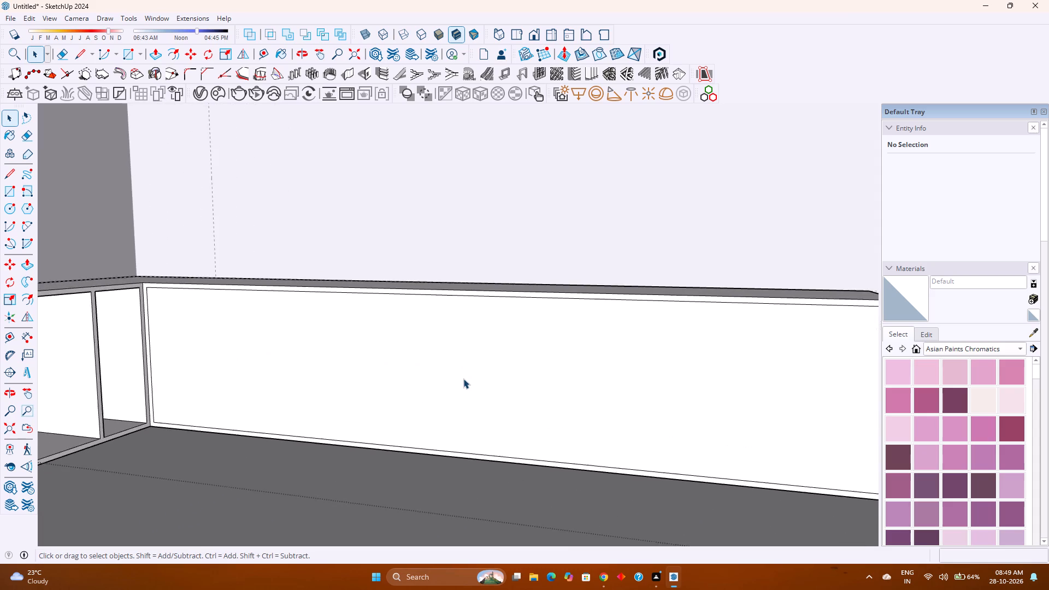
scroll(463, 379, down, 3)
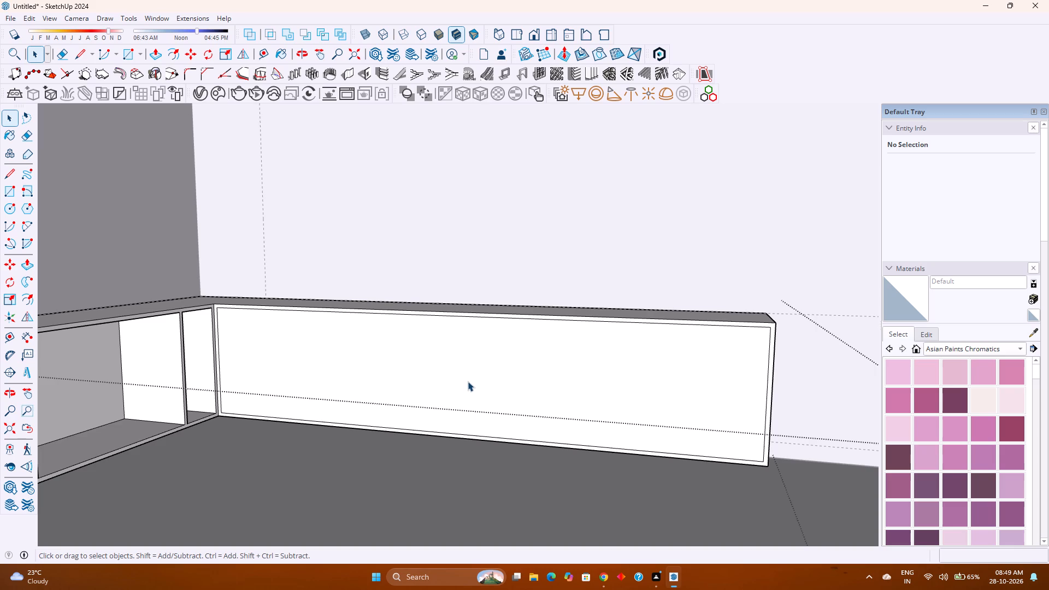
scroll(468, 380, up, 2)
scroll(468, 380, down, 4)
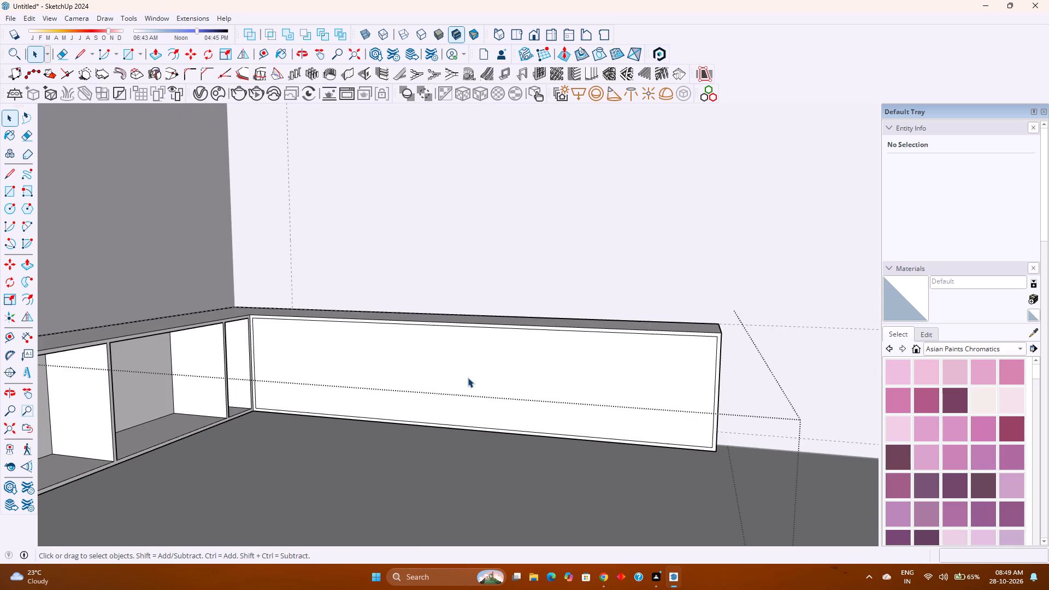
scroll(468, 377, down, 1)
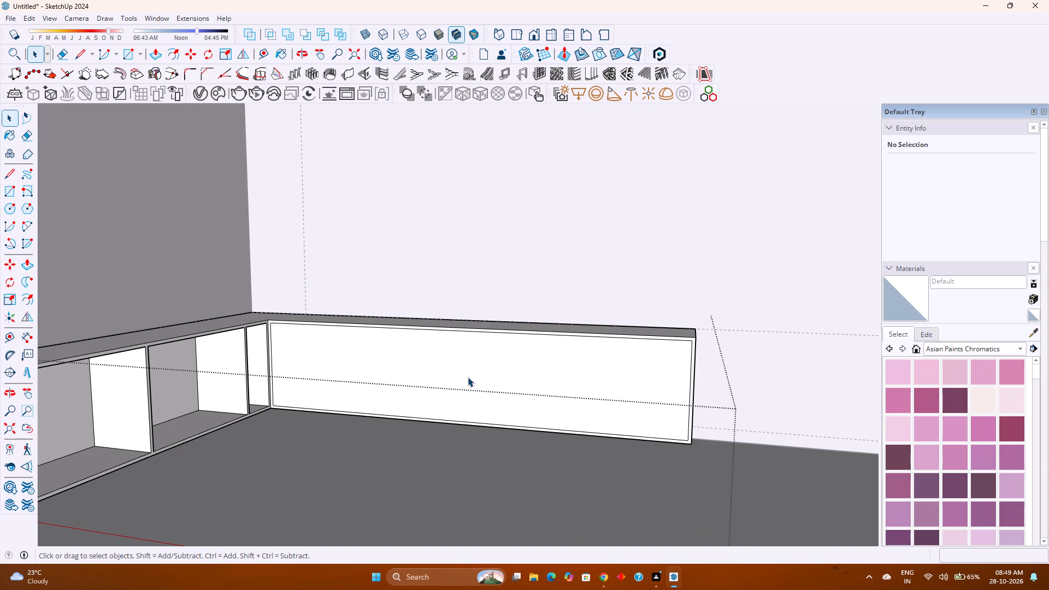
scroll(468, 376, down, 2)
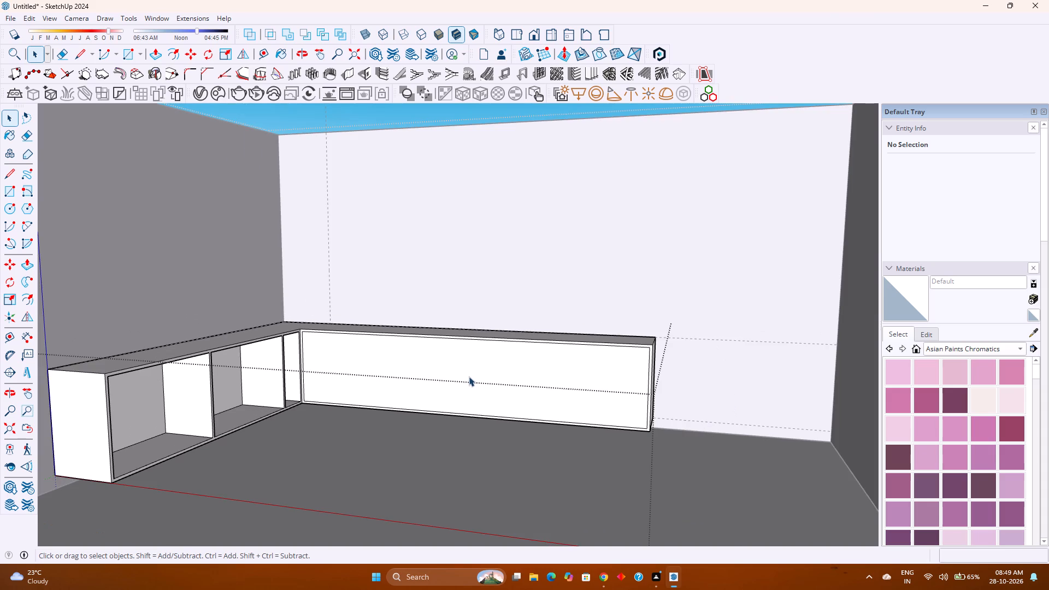
Delete the inset outline's long upper and lower horizontal edges on the back wall run's front.
middle_drag(597, 403, 661, 439)
middle_click(661, 439)
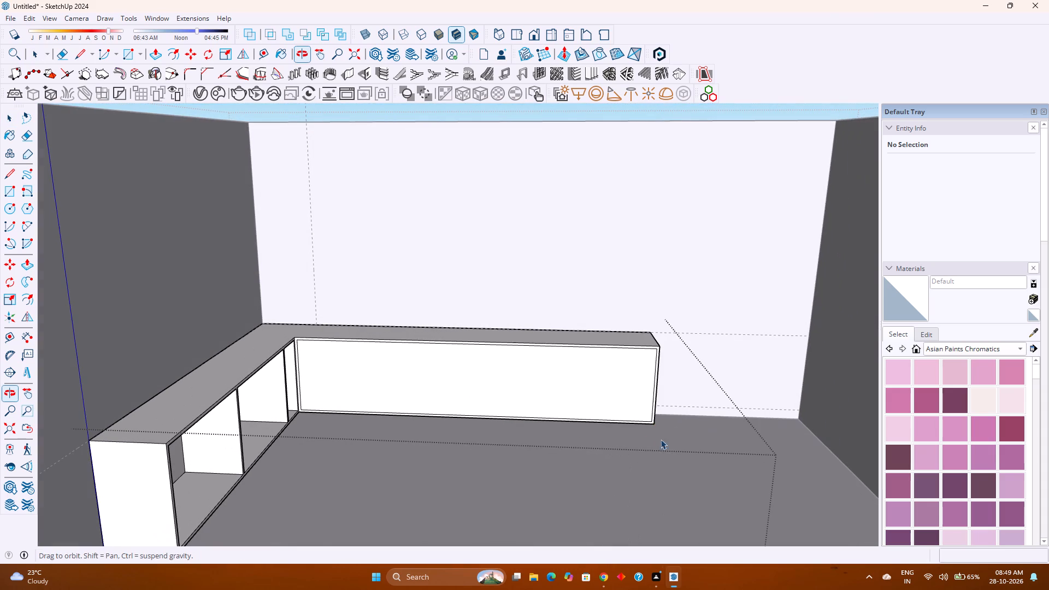
click(411, 342)
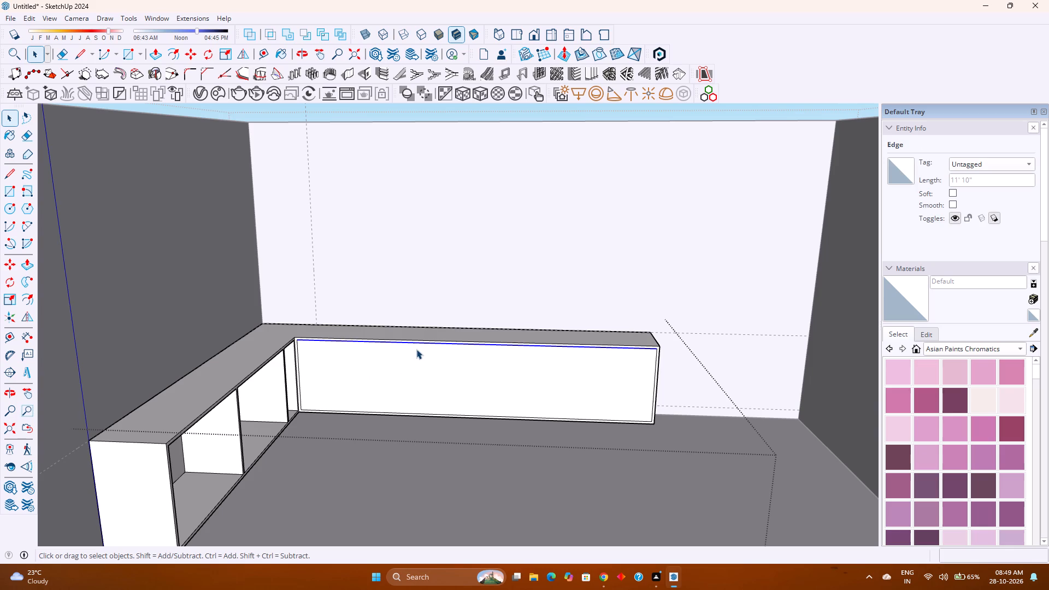
key(Delete)
scroll(396, 411, up, 4)
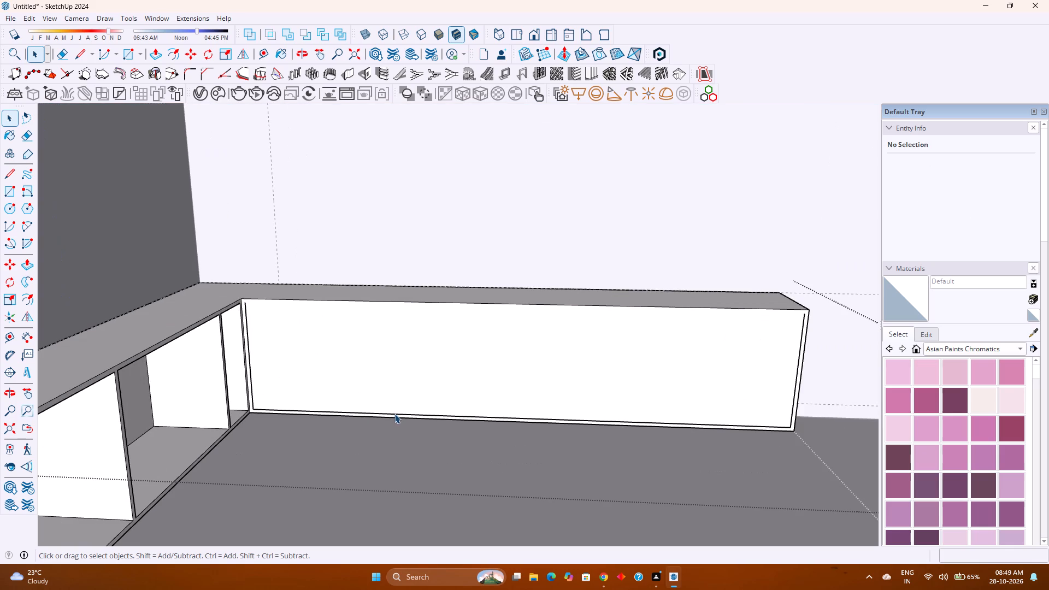
click(394, 414)
key(Delete)
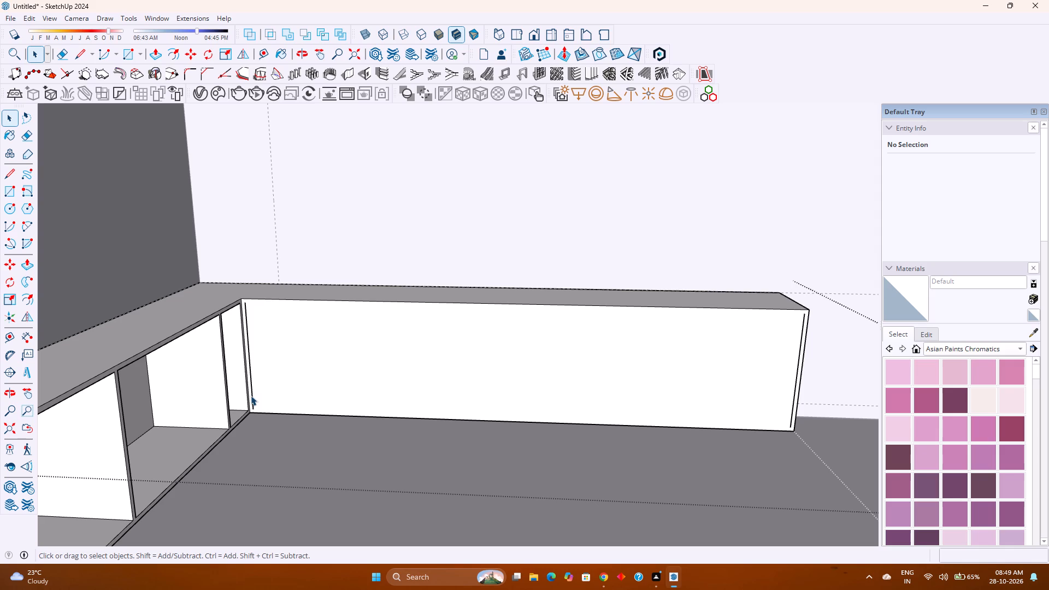
Delete the inset outline's two remaining vertical edges on the back wall run's front.
click(252, 395)
key(Delete)
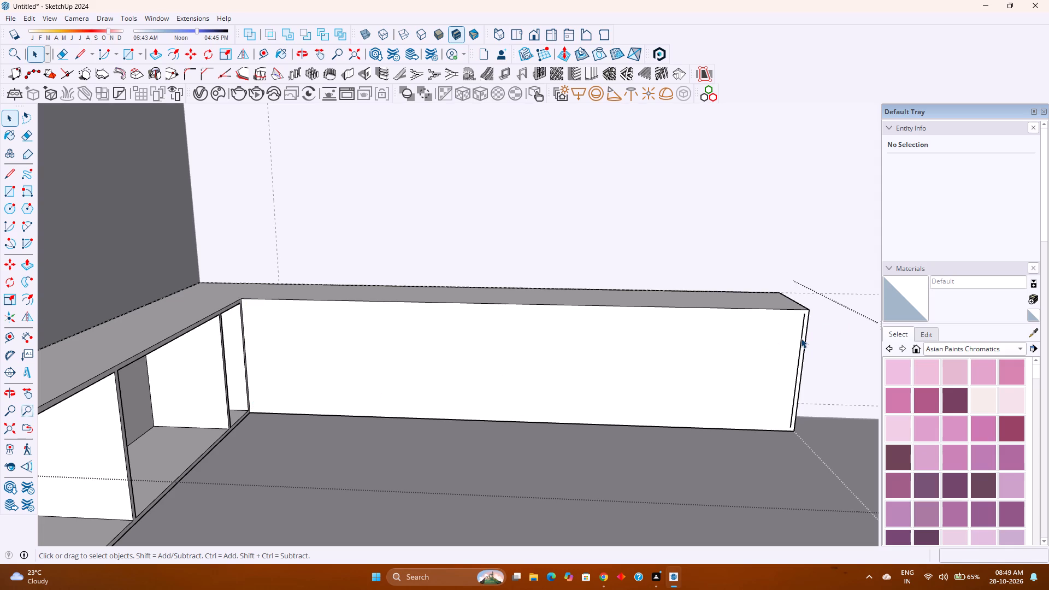
click(801, 338)
key(Delete)
Measure the length of the back wall run's upper front edge.
click(25, 335)
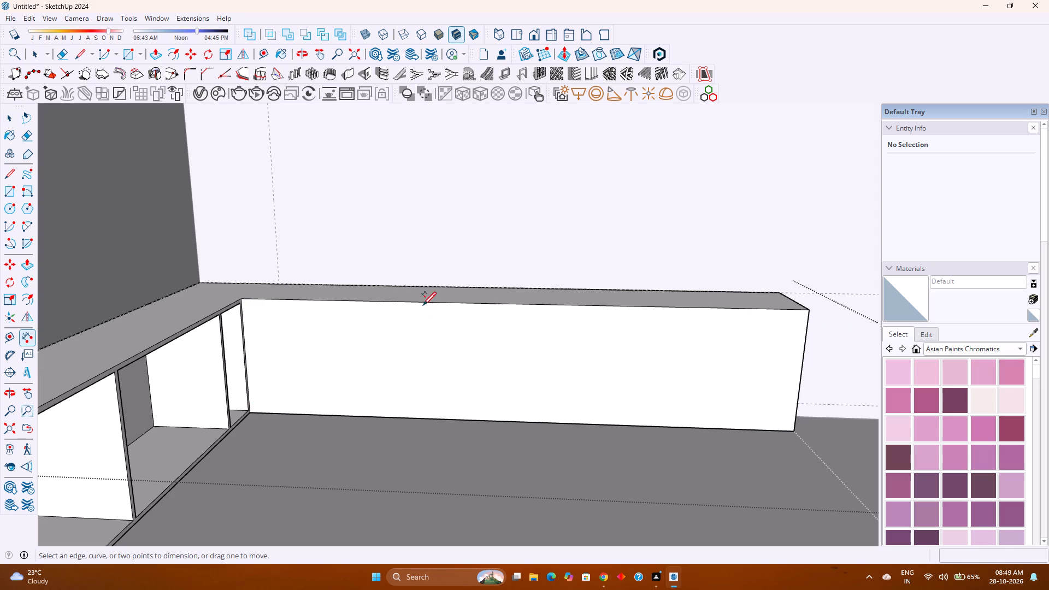
click(426, 301)
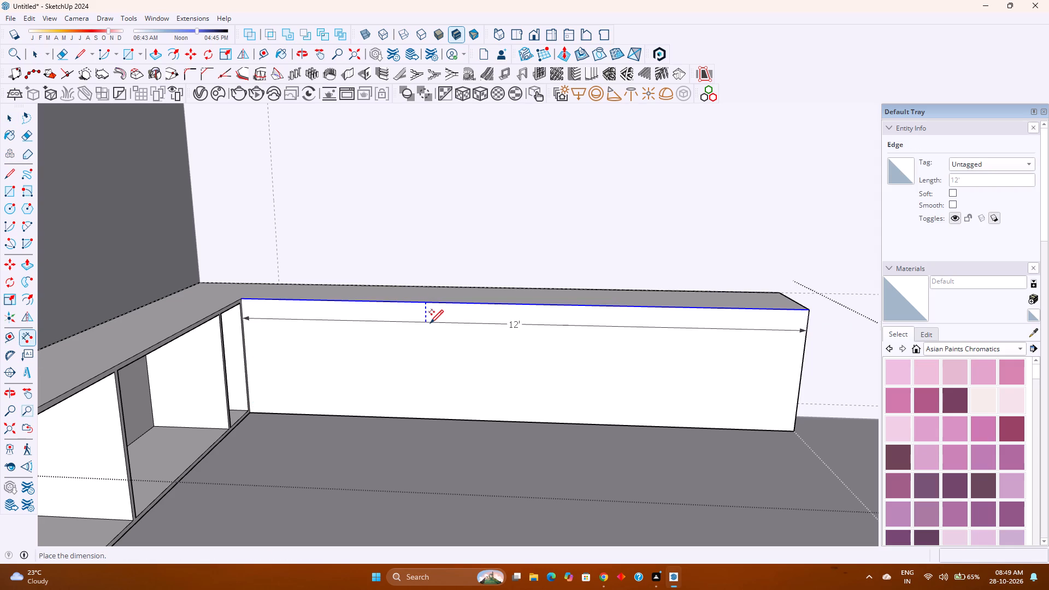
key(Escape)
Open the room walls for editing and pull the outer face of the wall opposite the side wall run 5' outward.
scroll(431, 322, down, 5)
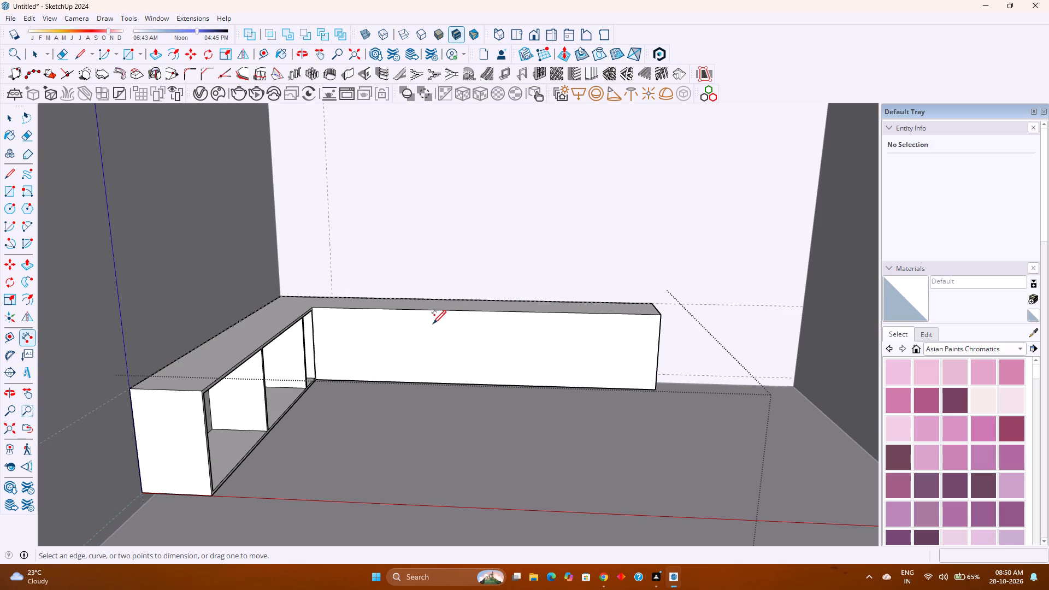
middle_drag(581, 333, 577, 333)
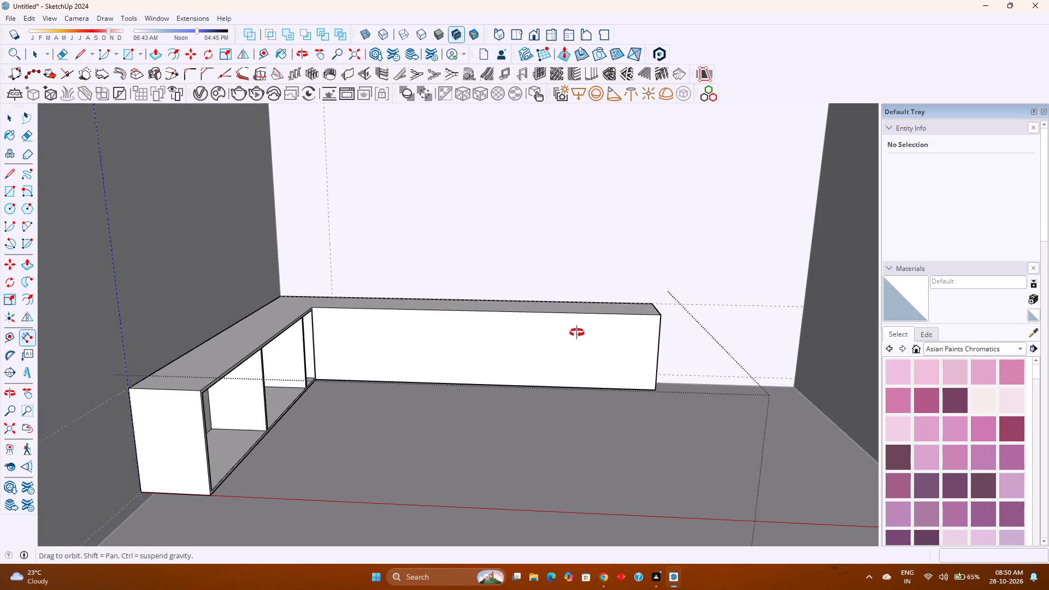
middle_drag(577, 333, 481, 347)
middle_click(481, 347)
scroll(481, 347, down, 7)
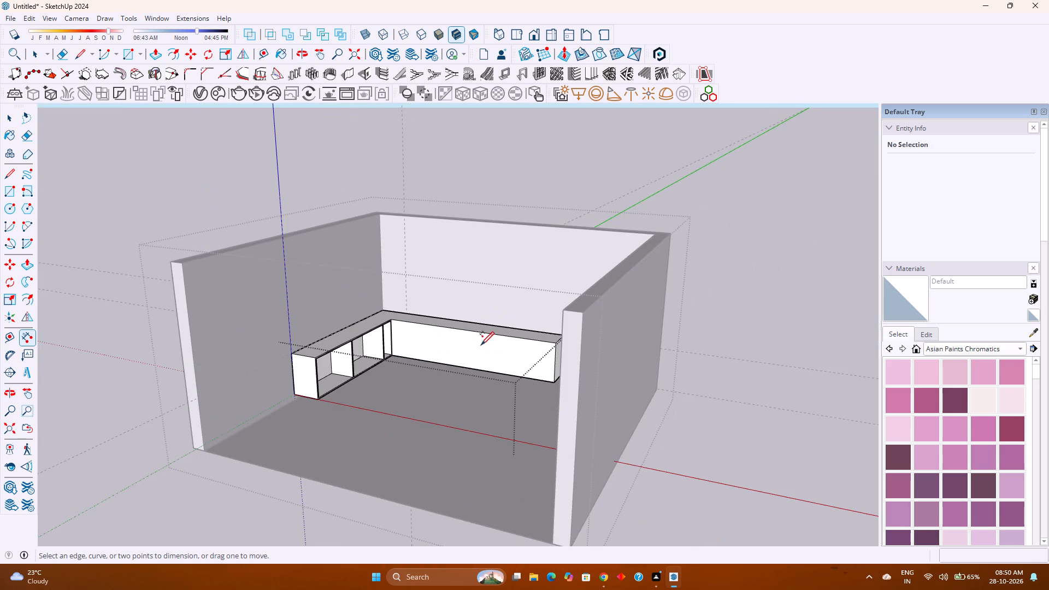
scroll(481, 344, down, 1)
middle_drag(483, 345, 421, 409)
middle_drag(409, 400, 435, 415)
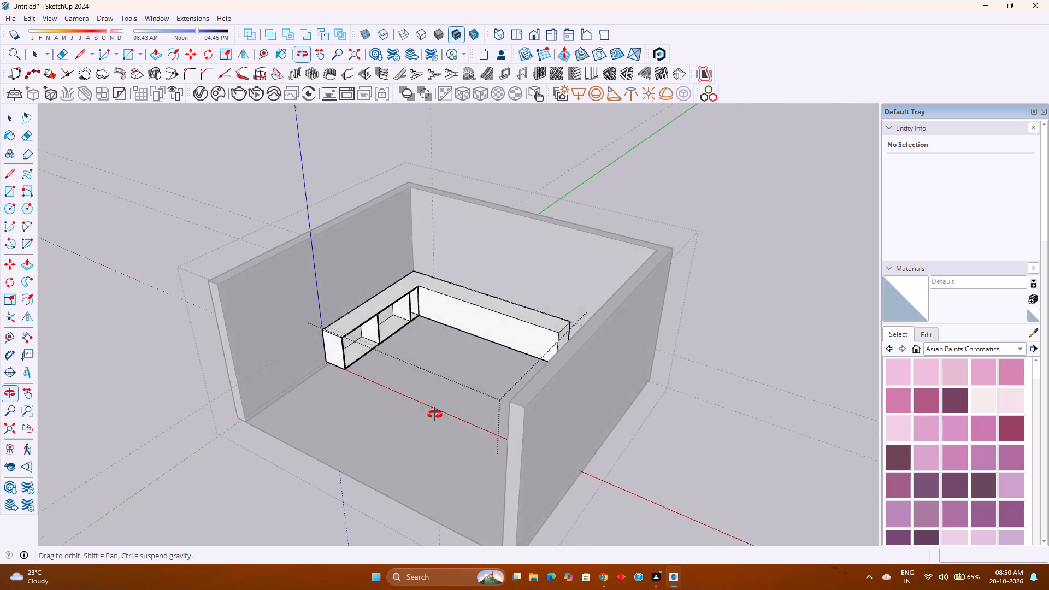
middle_drag(435, 415, 446, 422)
middle_click(446, 423)
middle_click(447, 423)
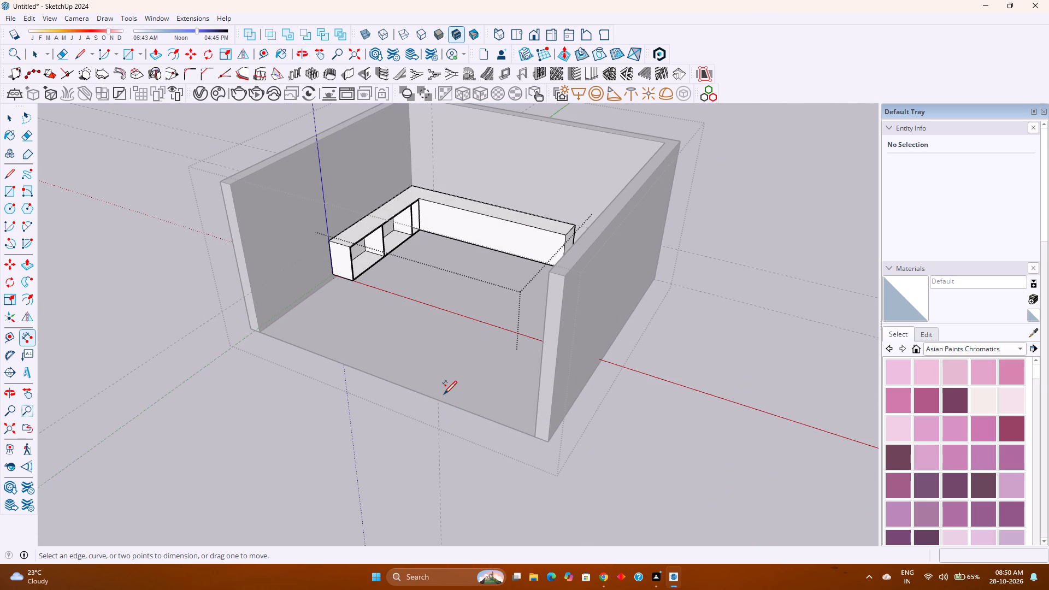
key(space)
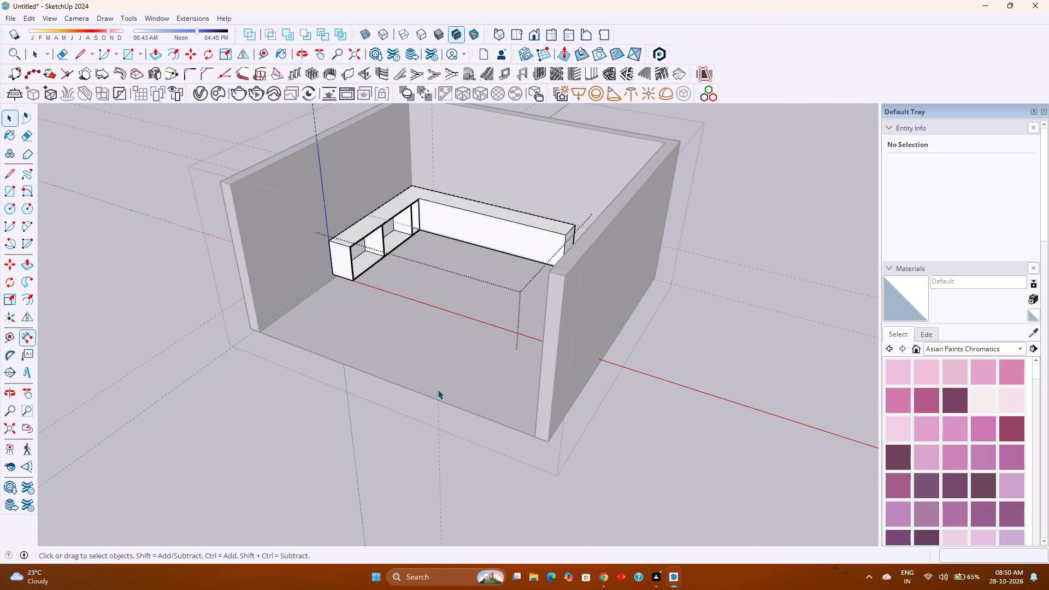
key(Escape)
middle_drag(590, 316, 542, 293)
middle_click(541, 293)
click(599, 291)
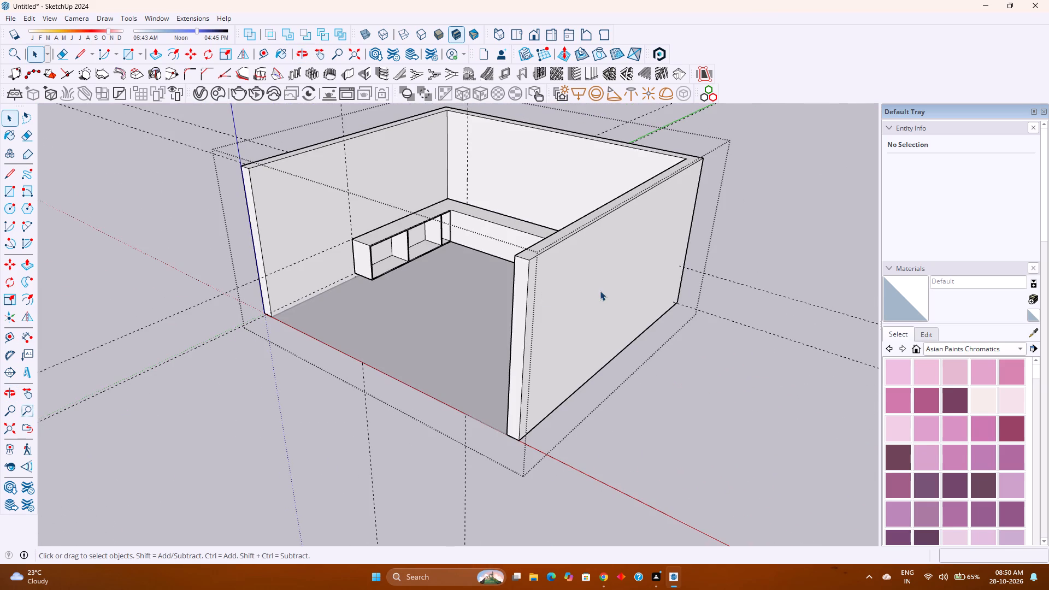
key(p)
click(600, 291)
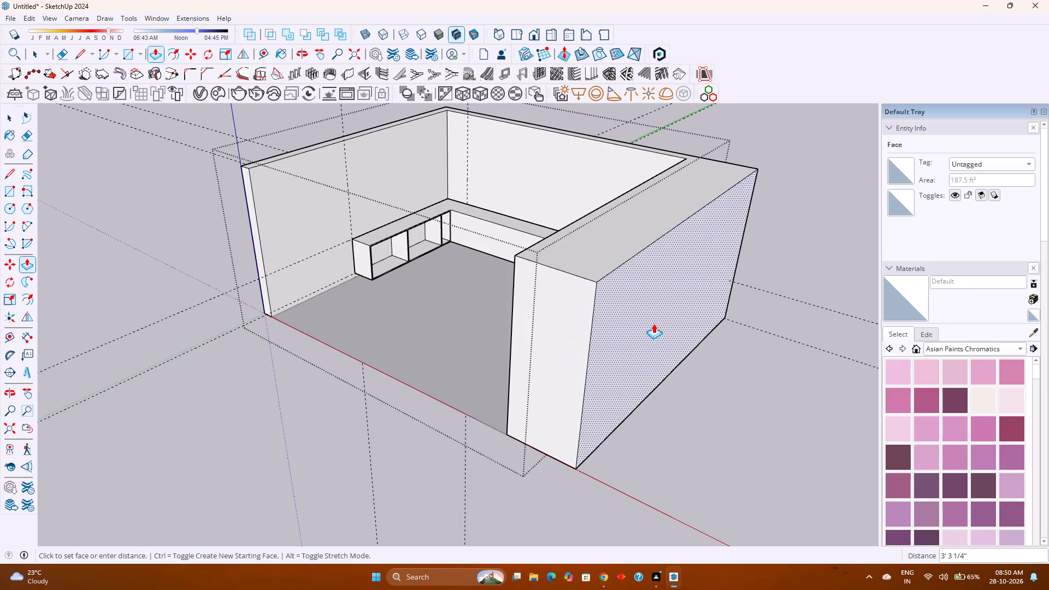
key(5)
key(apostrophe)
key(Return)
Push the inner face of the thickened wall 5' outward to restore its thickness and widen the room.
middle_drag(575, 327, 824, 353)
middle_click(827, 352)
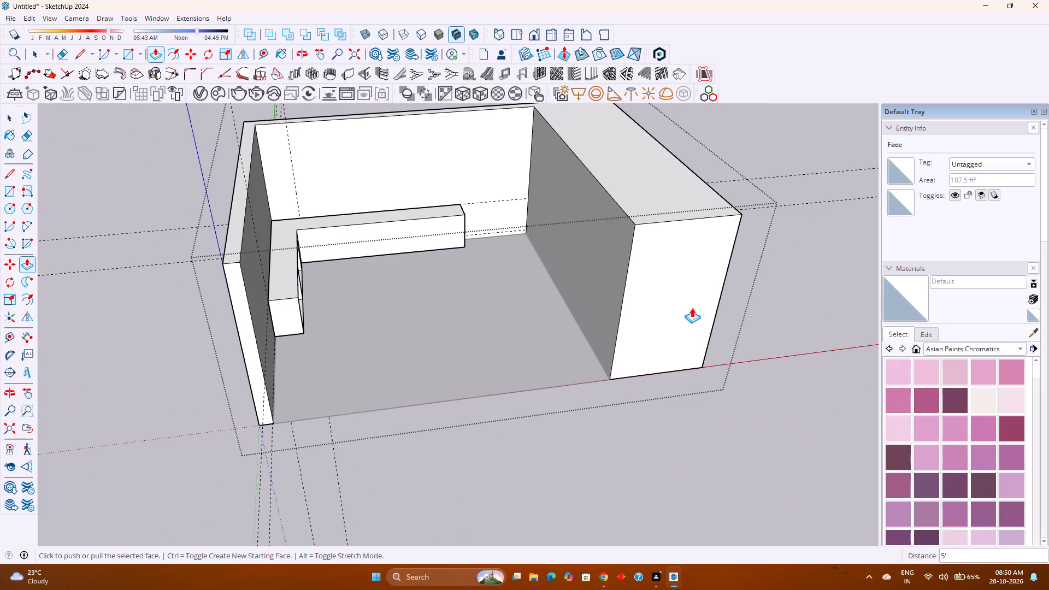
key(Escape)
click(605, 271)
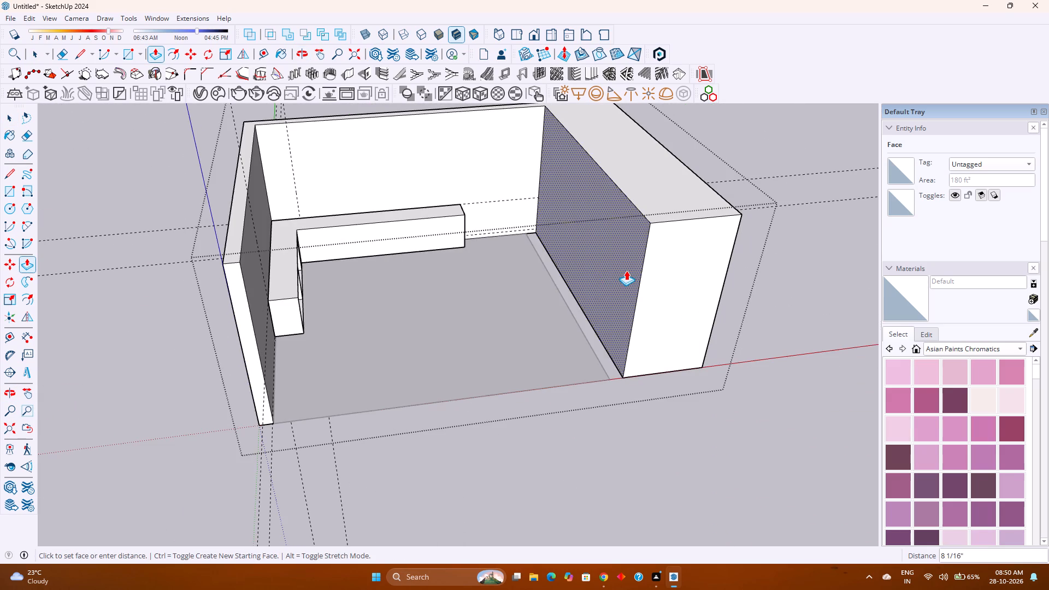
key(5)
key(apostrophe)
key(Return)
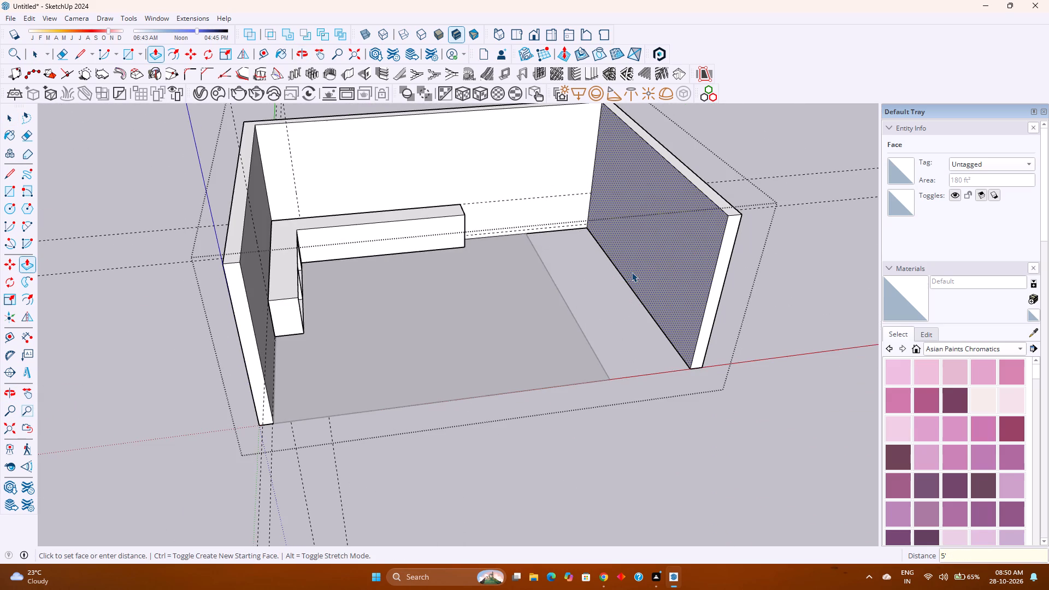
key(space)
key(Escape)
Open the base cabinet group for editing and extend the back wall run's free end face 1' outward.
middle_drag(571, 298, 428, 263)
middle_click(421, 259)
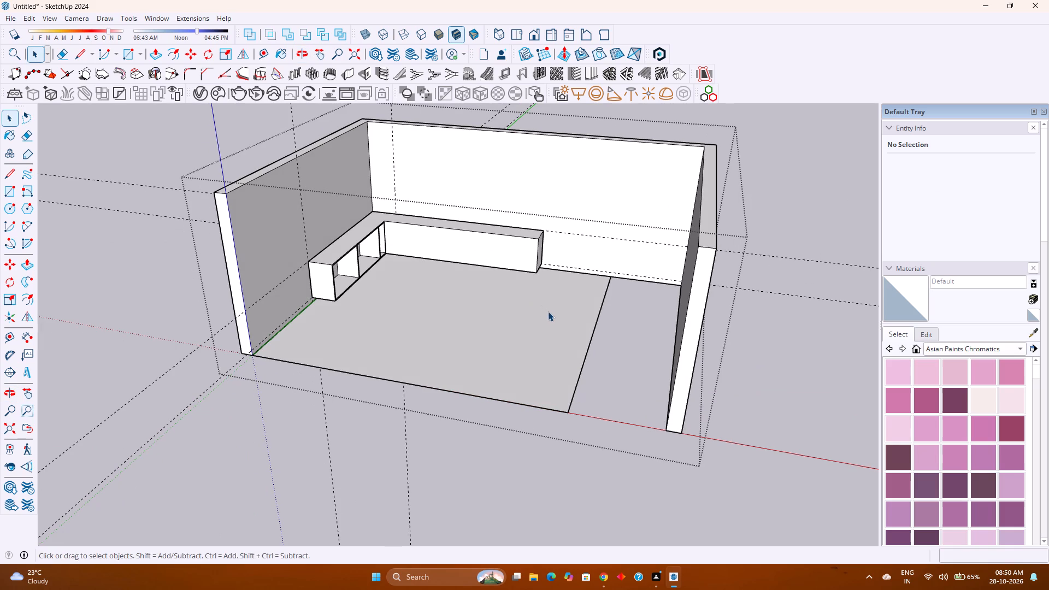
scroll(585, 334, up, 2)
middle_drag(598, 338, 546, 300)
middle_click(545, 299)
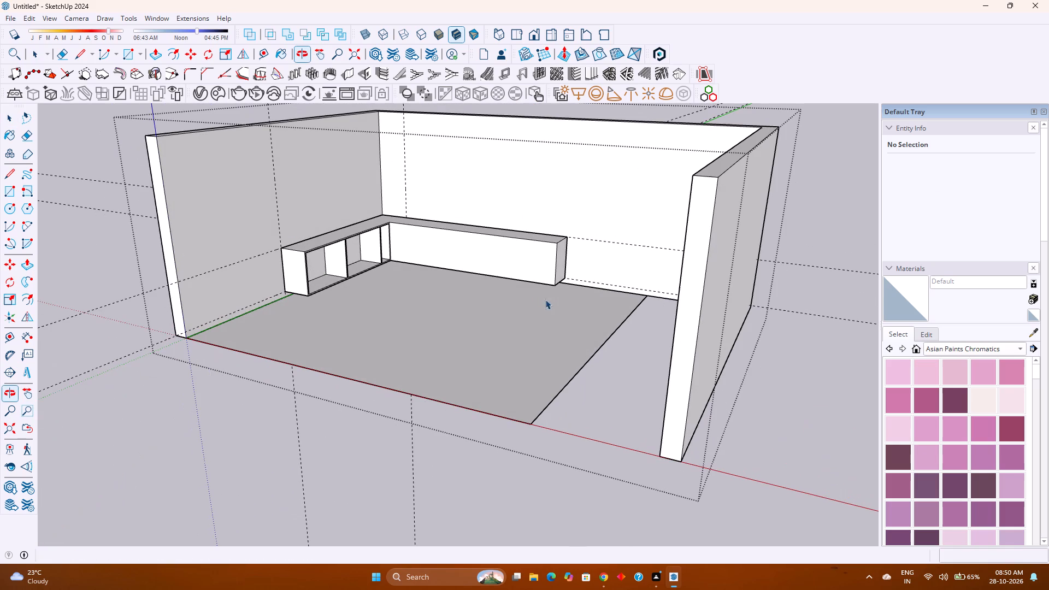
scroll(584, 342, up, 3)
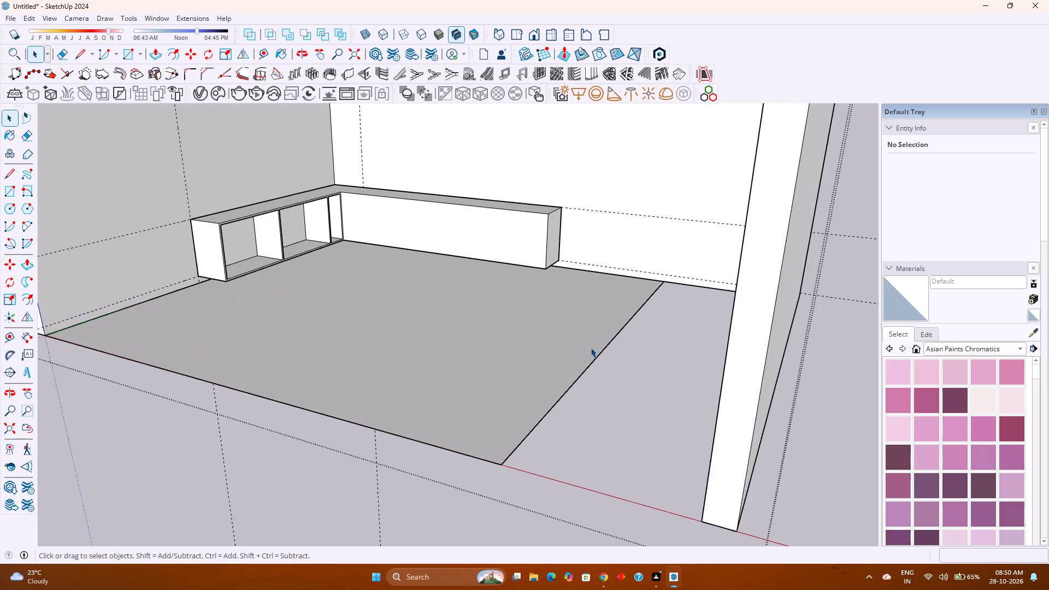
scroll(591, 347, up, 1)
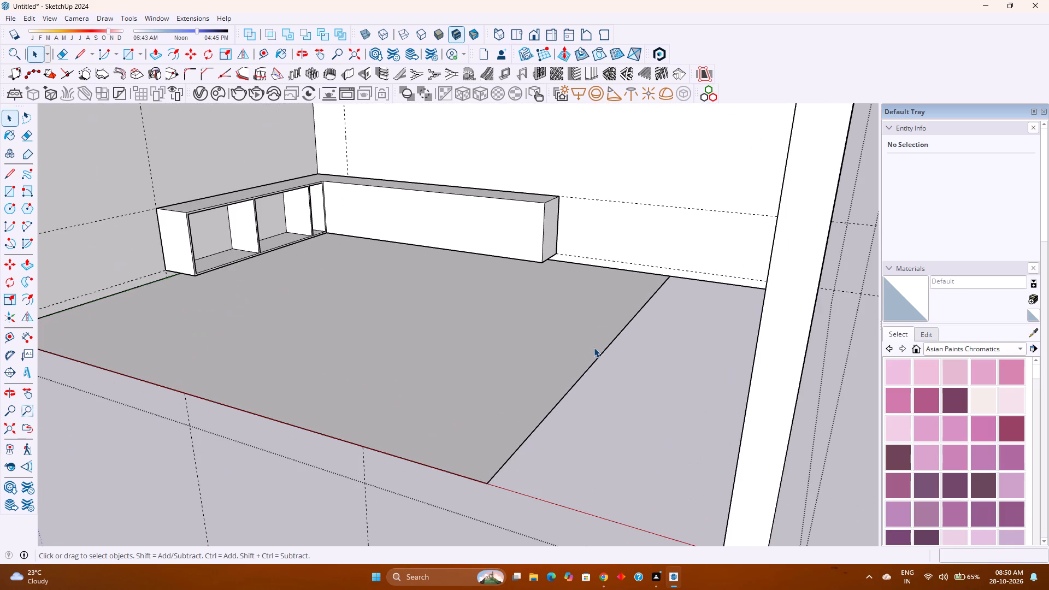
scroll(594, 347, down, 2)
scroll(500, 220, up, 2)
middle_drag(524, 240, 528, 243)
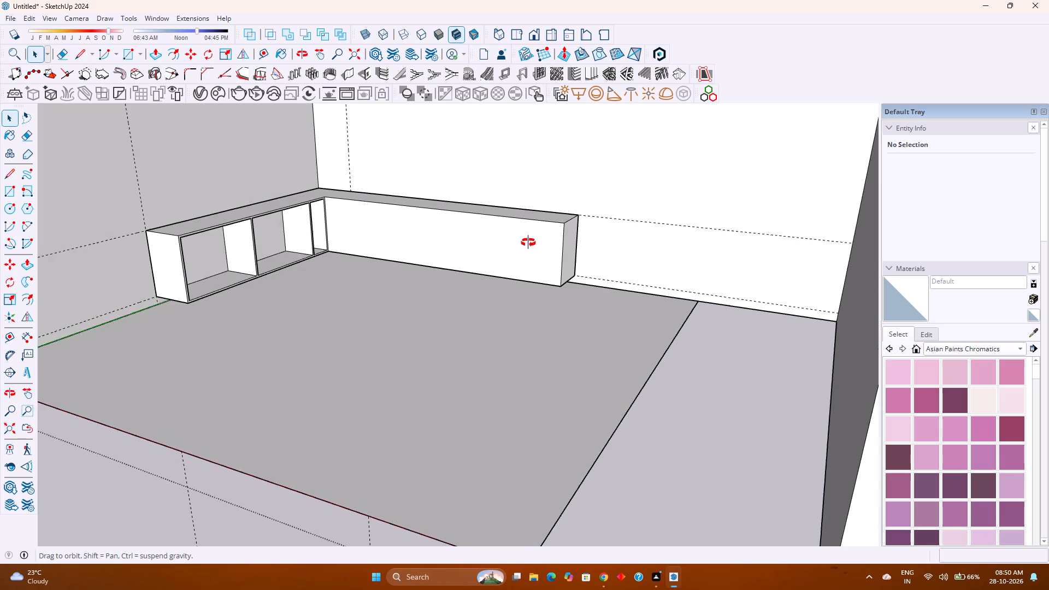
middle_drag(528, 243, 556, 246)
scroll(559, 245, up, 6)
middle_drag(570, 249, 476, 250)
middle_click(476, 250)
click(482, 250)
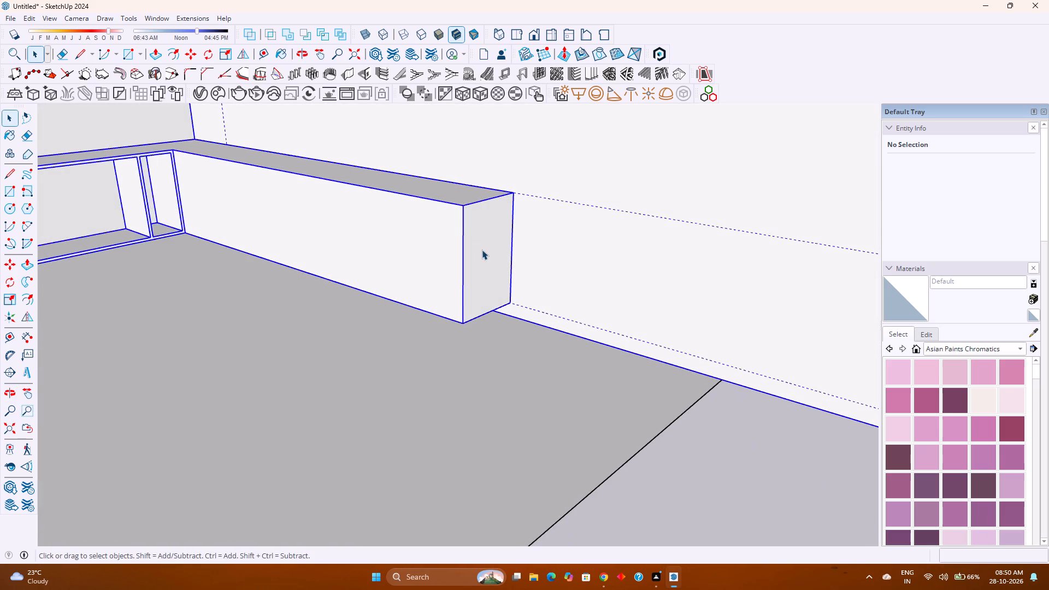
triple_click(482, 250)
click(482, 250)
click(482, 250)
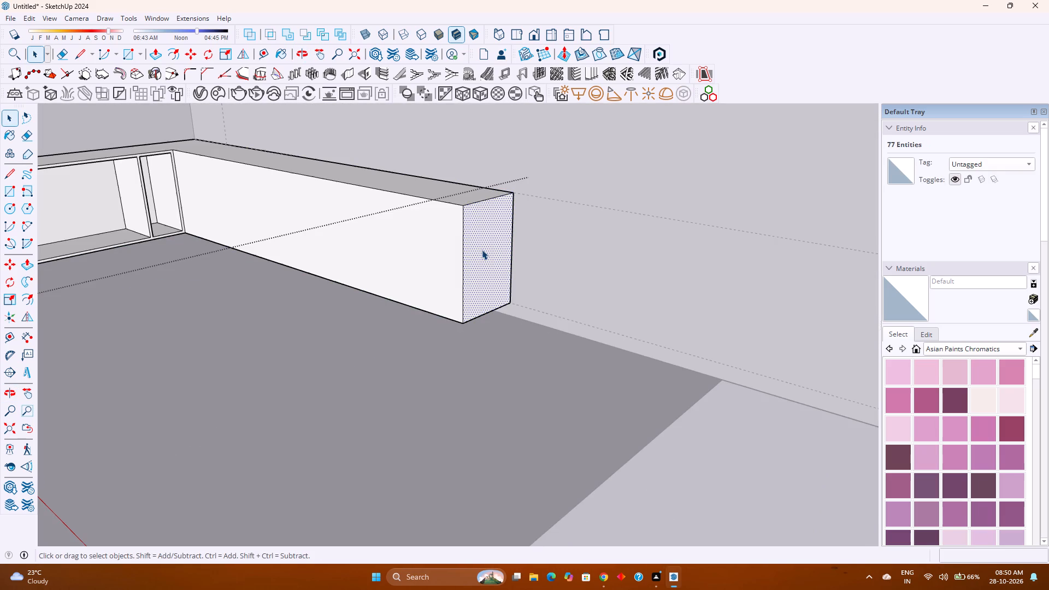
key(p)
click(486, 259)
text(1')
key(Return)
Copy the vertical front edge at the back wall run's free end 2' towards the inner corner.
middle_drag(451, 279, 522, 290)
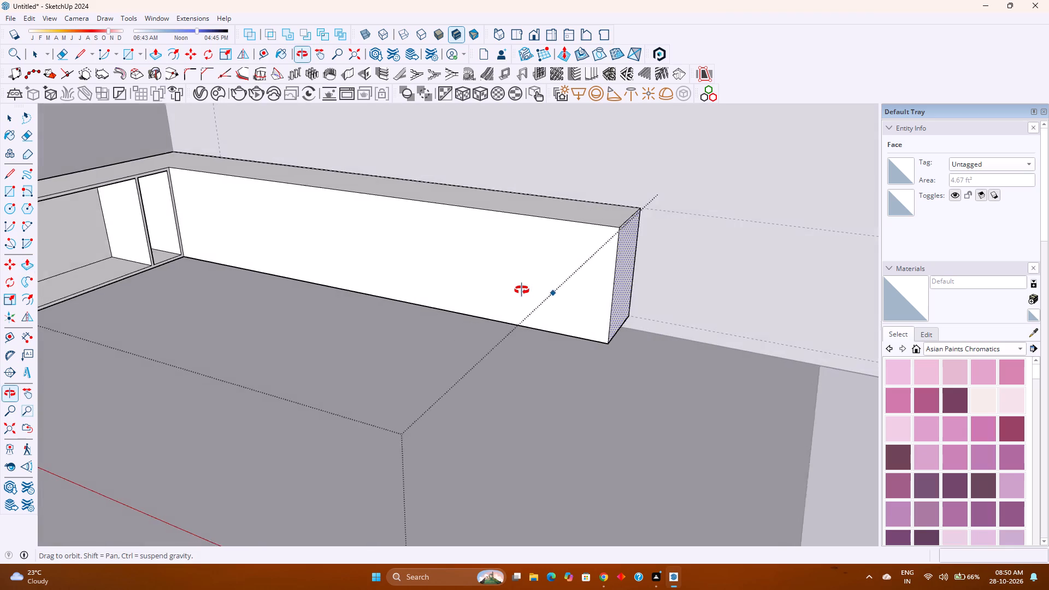
middle_drag(522, 290, 524, 290)
middle_click(524, 290)
key(space)
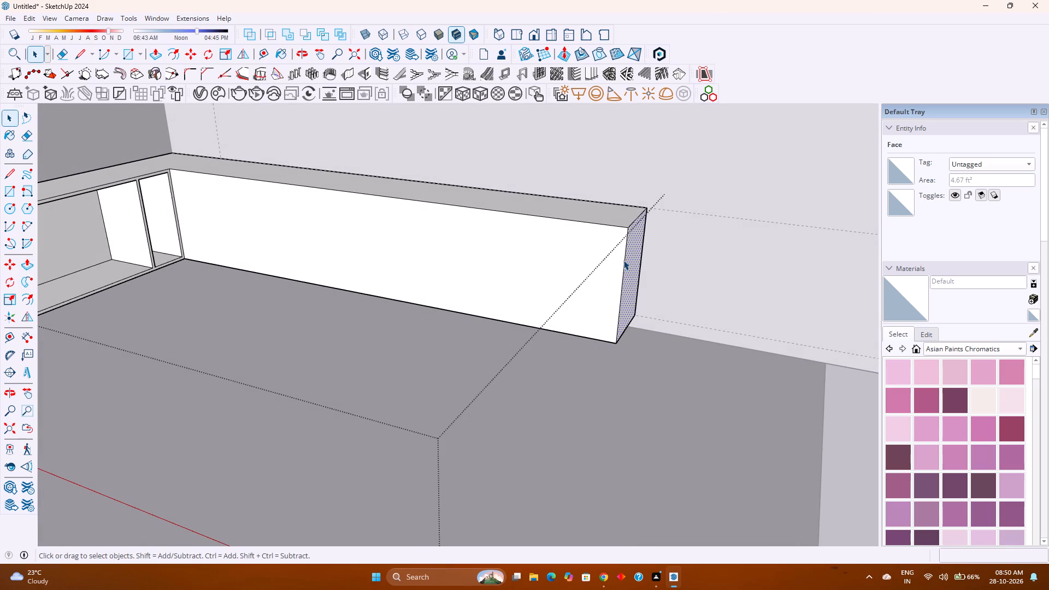
click(623, 260)
key(m)
click(627, 231)
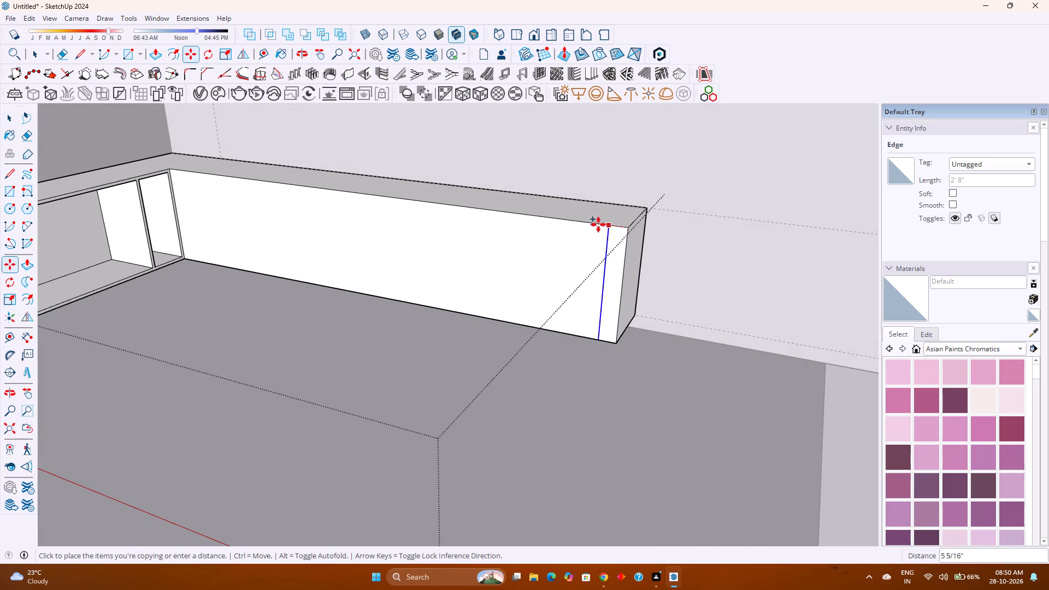
key(2)
key(apostrophe)
key(Return)
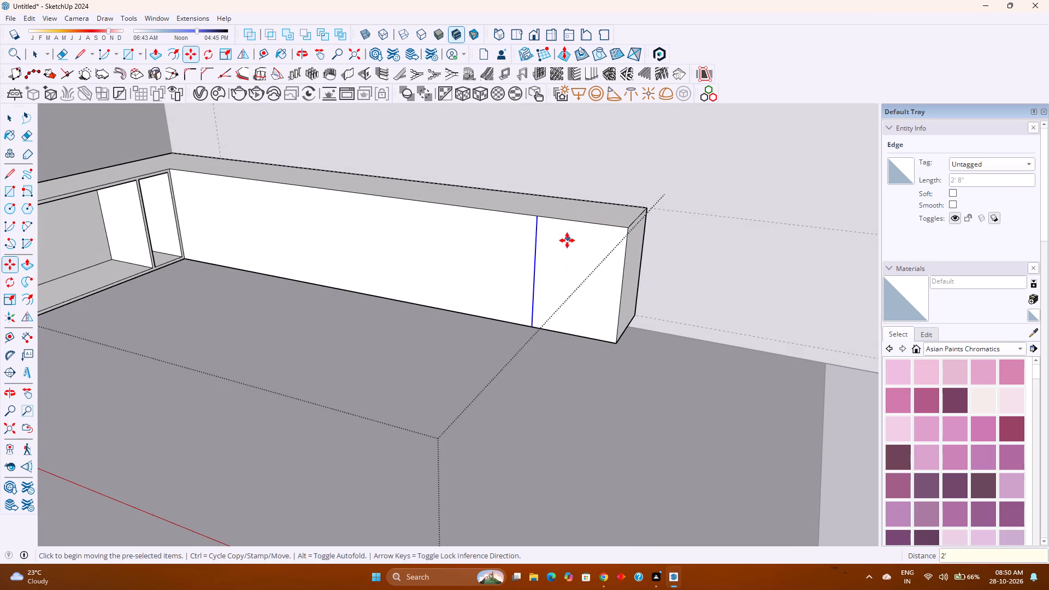
Pull the 2'-wide end panel 8'9" forward, level with the side wall run's free end, to form a third cabinet run.
key(p)
click(571, 265)
scroll(525, 306, down, 9)
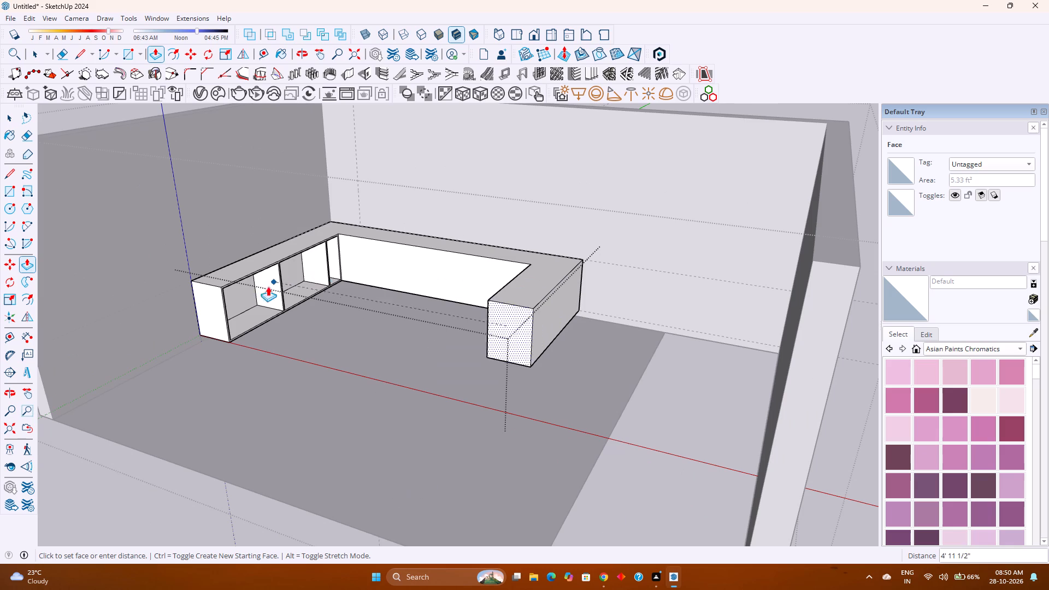
click(223, 289)
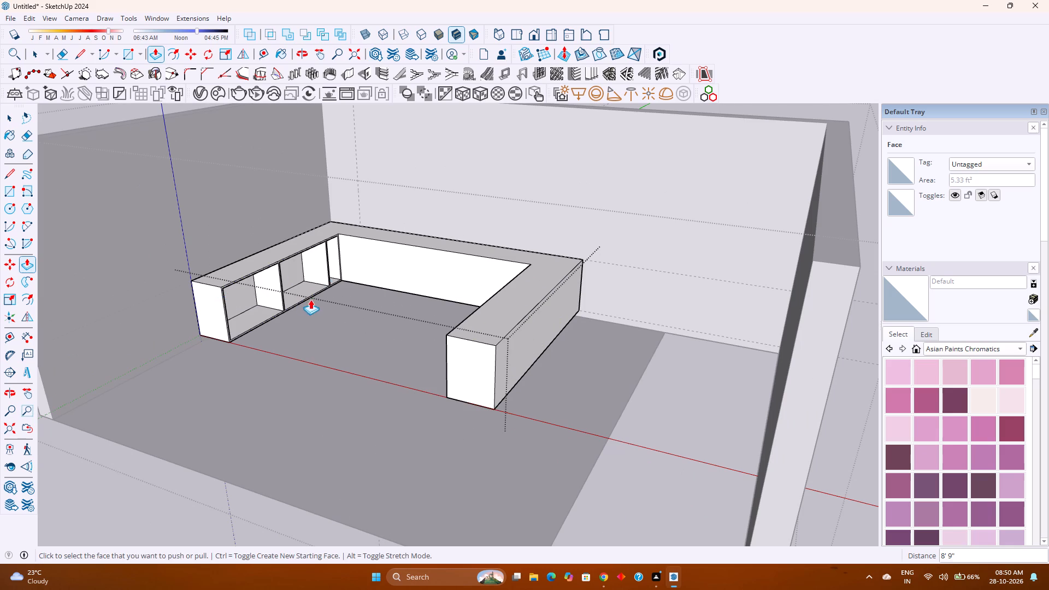
key(space)
key(Escape)
Measure the gap along the back wall between the third run's upper back corner and the opposite side wall.
middle_drag(450, 358, 470, 323)
middle_click(470, 323)
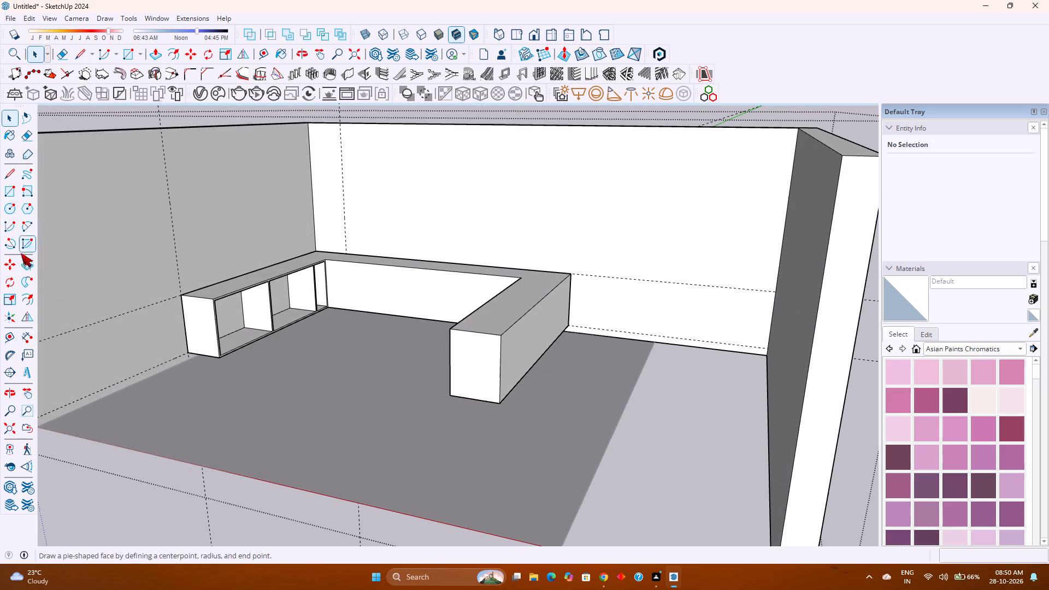
click(20, 333)
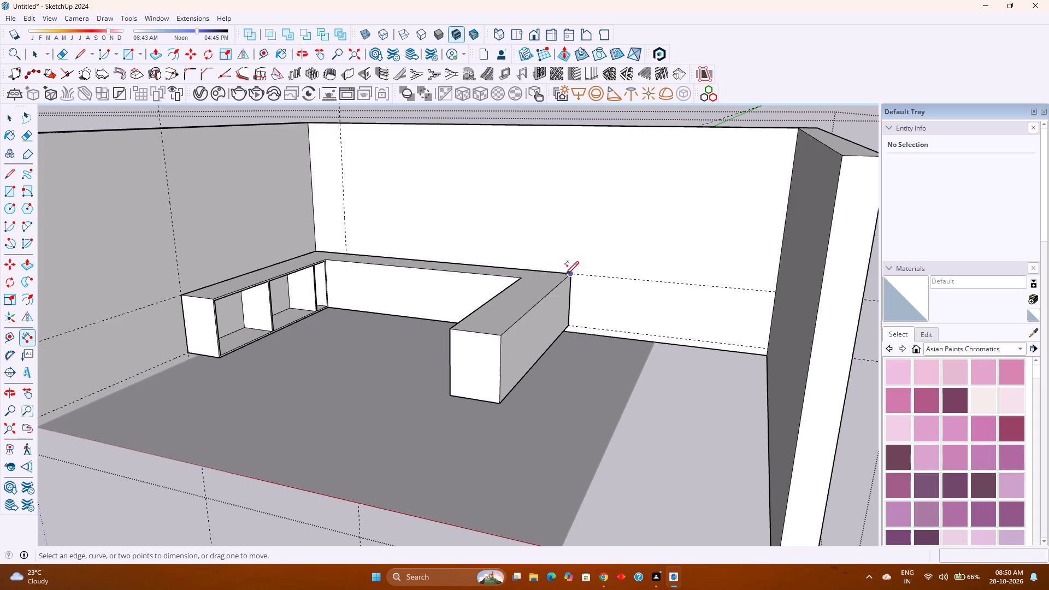
click(569, 274)
click(774, 292)
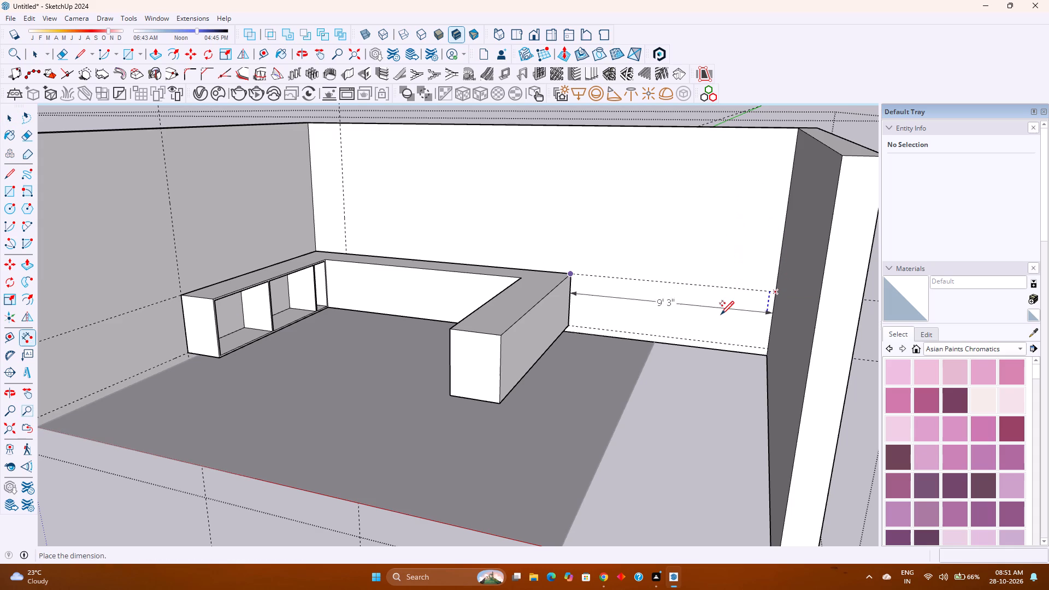
key(Escape)
key(space)
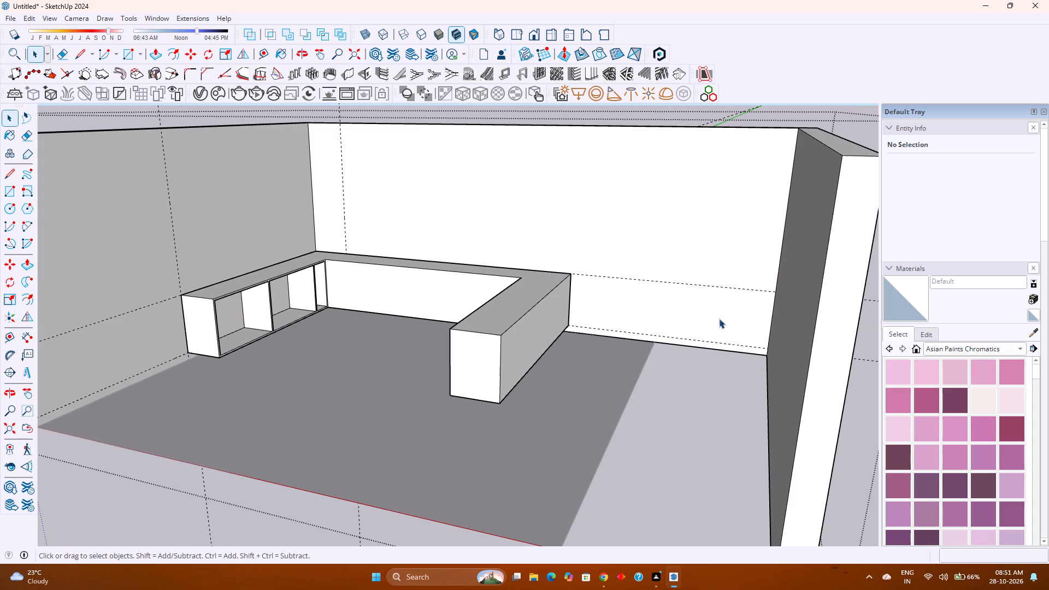
Move the inner face of the side wall facing the third run 3" into the room.
middle_drag(775, 317, 799, 329)
click(804, 316)
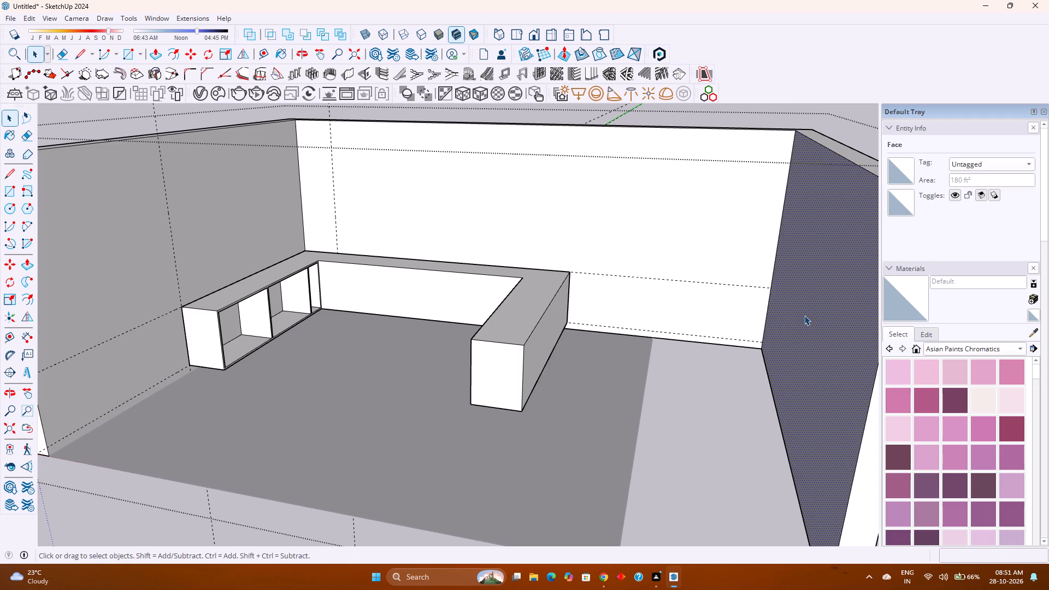
key(p)
click(812, 313)
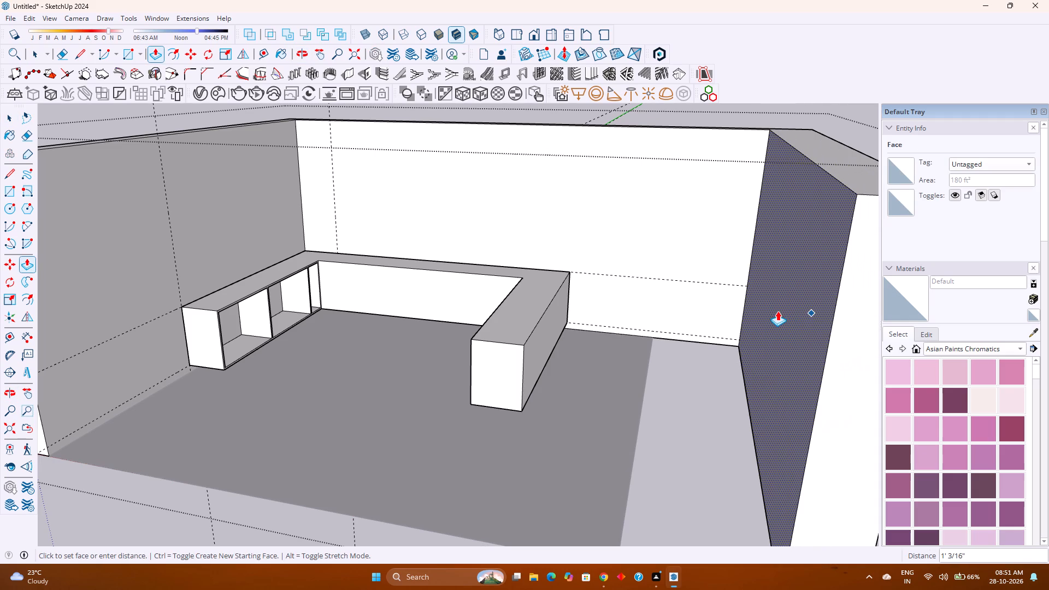
key(3)
key(Return)
scroll(783, 309, down, 1)
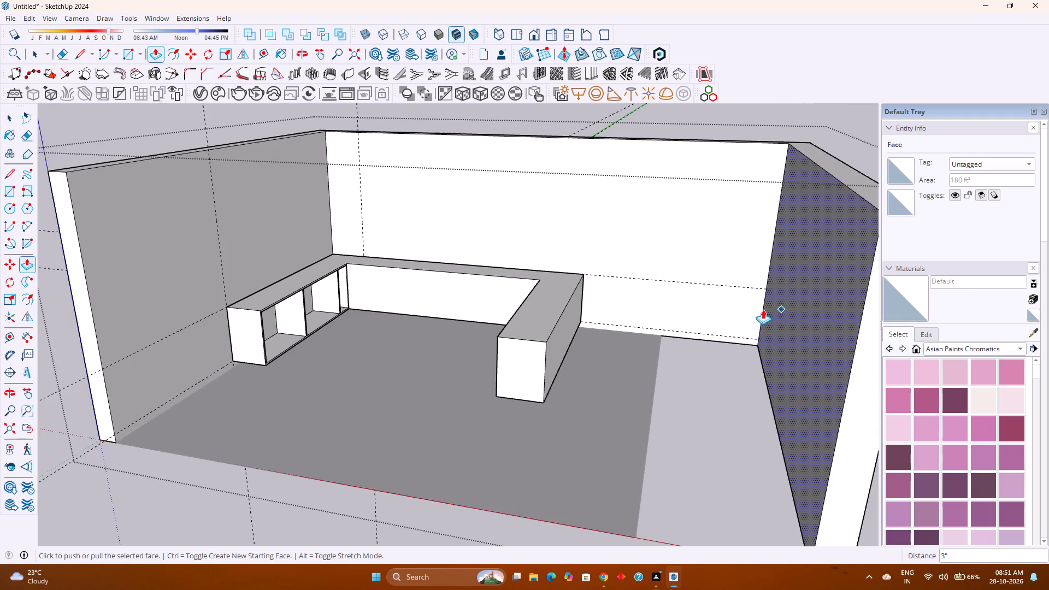
Push the outer face of the side wall facing the third cabinet run 3" towards the room.
middle_drag(717, 308, 543, 291)
middle_click(542, 291)
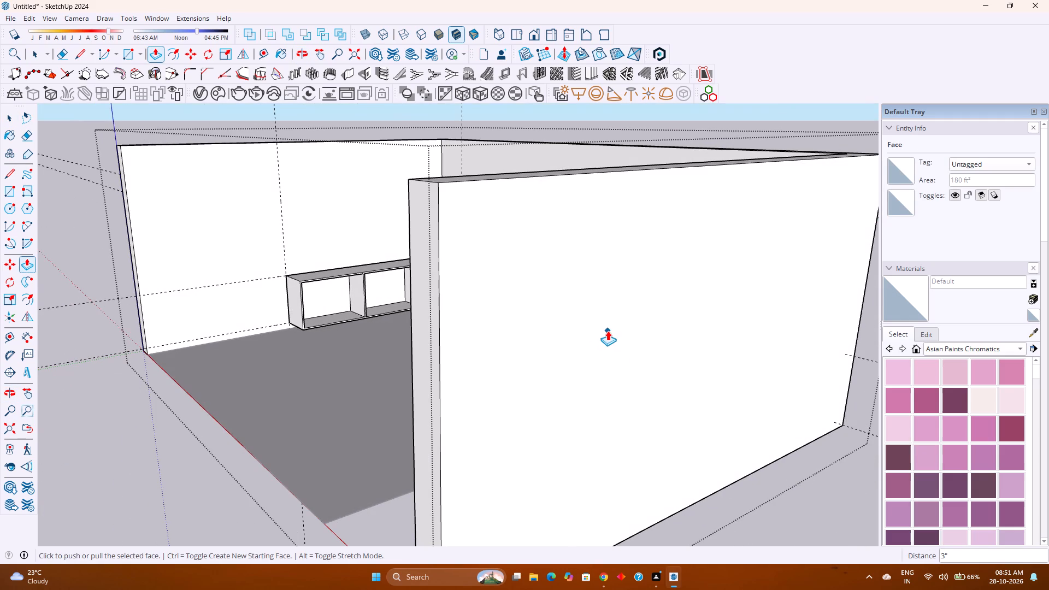
key(Escape)
click(668, 324)
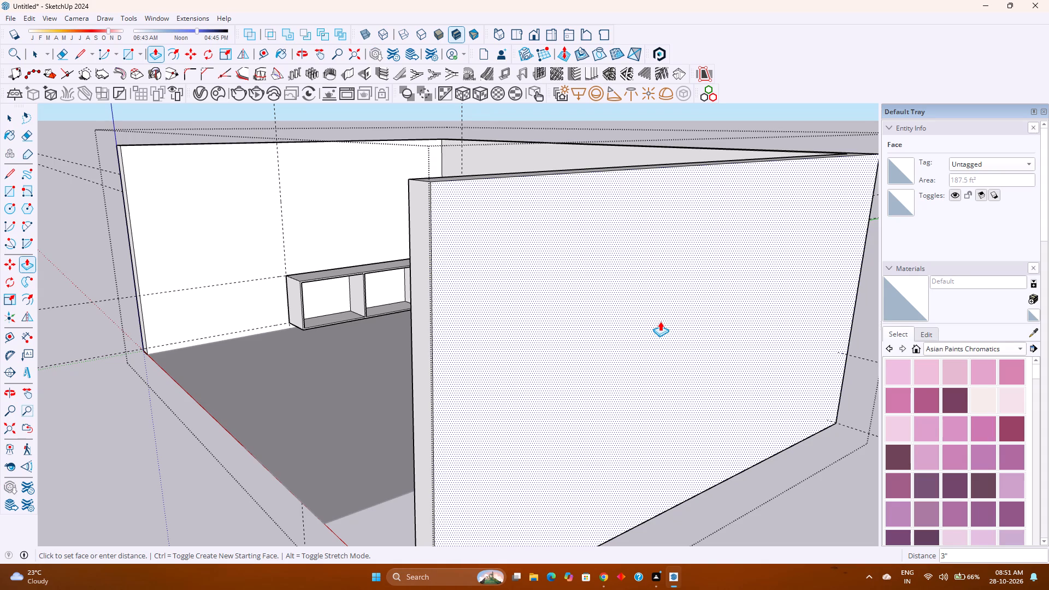
key(3)
key(Return)
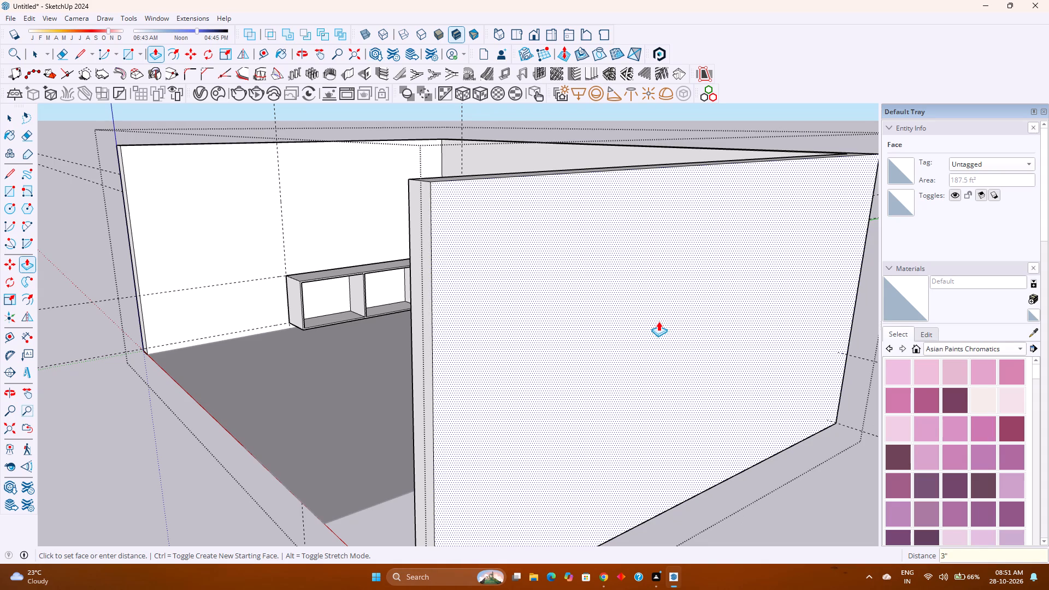
key(space)
Examine the third cabinet run in the room and its underside from a low viewpoint near the floor.
scroll(544, 321, down, 2)
middle_drag(544, 321, 704, 324)
middle_click(724, 321)
middle_drag(559, 327, 602, 326)
middle_click(602, 326)
scroll(602, 326, down, 3)
middle_drag(600, 326, 667, 315)
middle_drag(688, 308, 650, 296)
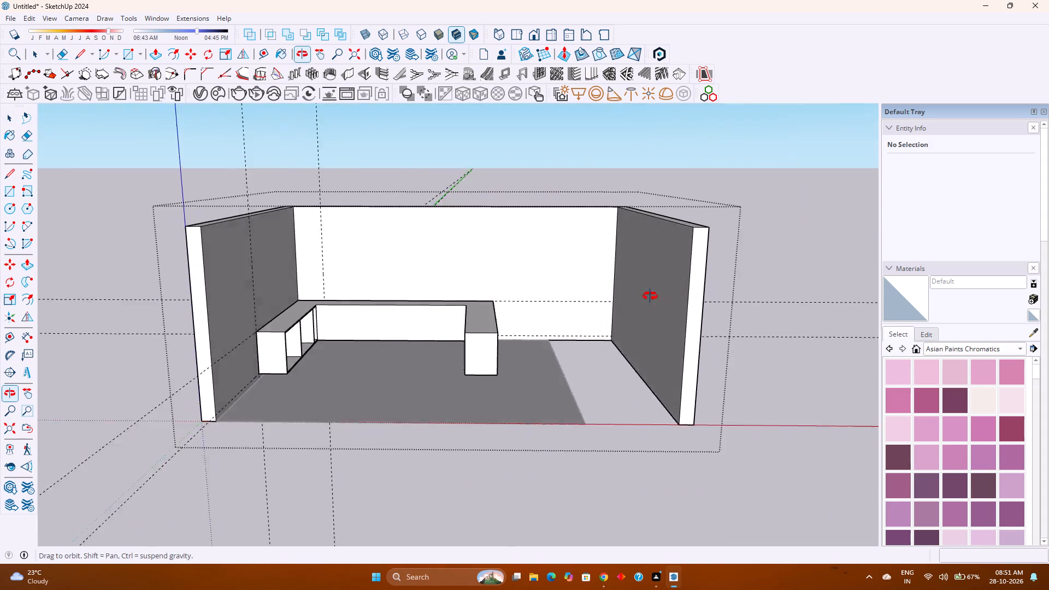
middle_drag(650, 296, 595, 293)
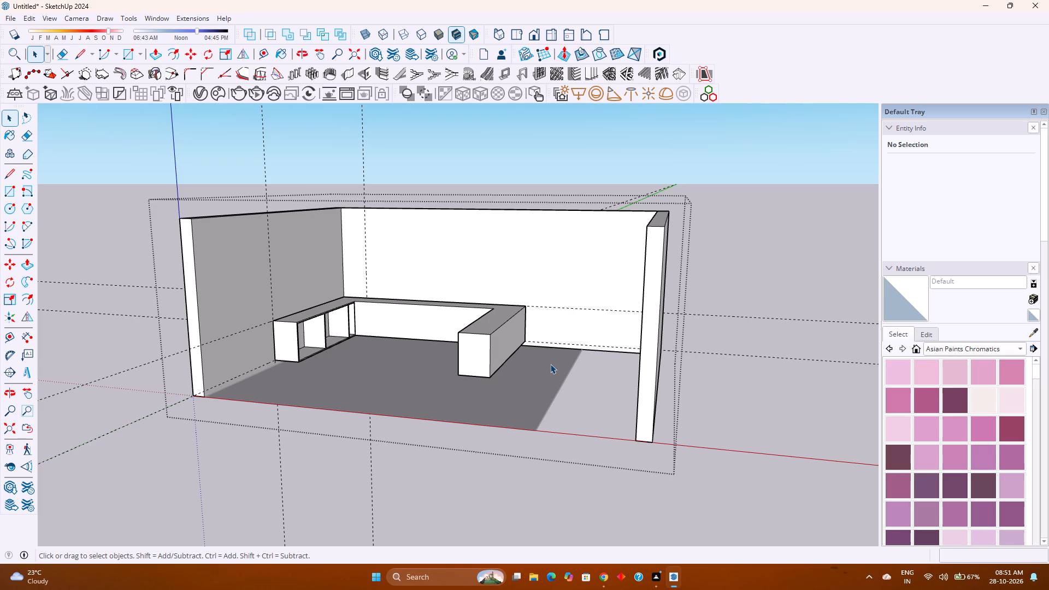
scroll(550, 364, up, 2)
middle_drag(551, 364, 584, 309)
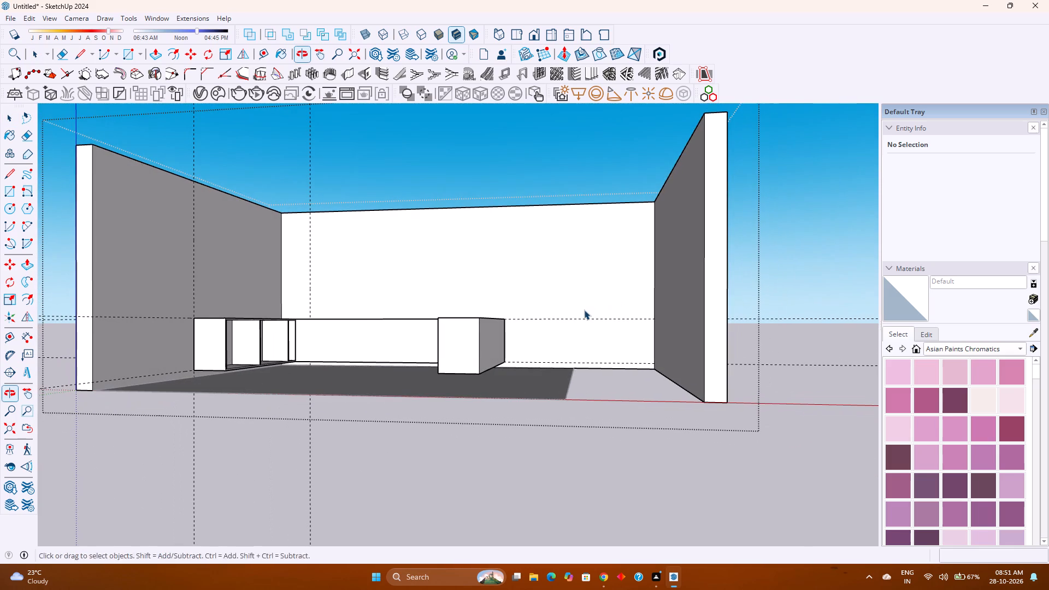
middle_click(584, 310)
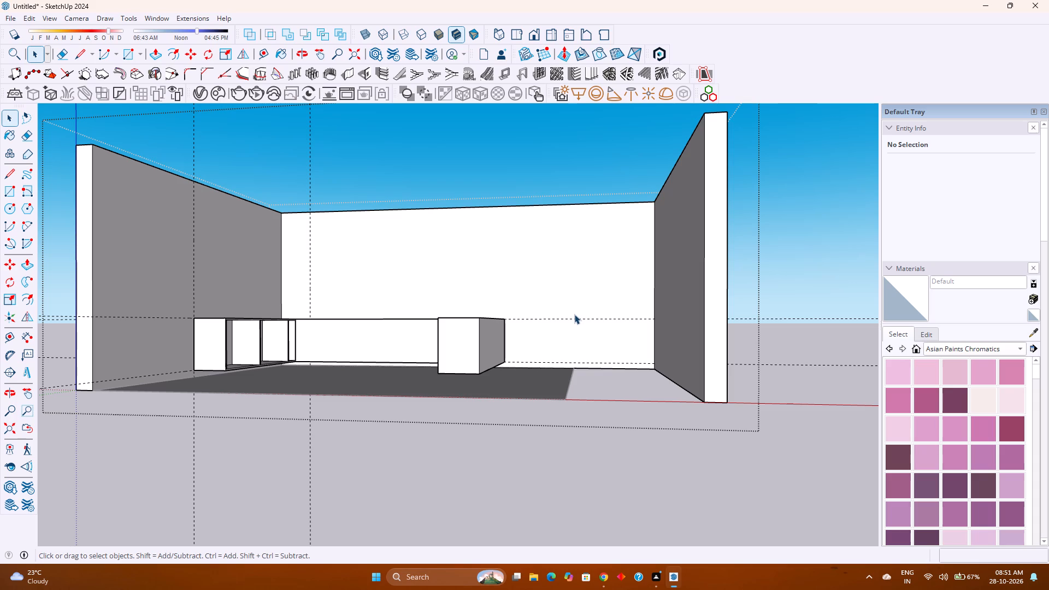
scroll(480, 358, up, 1)
middle_click(480, 358)
middle_click(478, 358)
middle_click(476, 358)
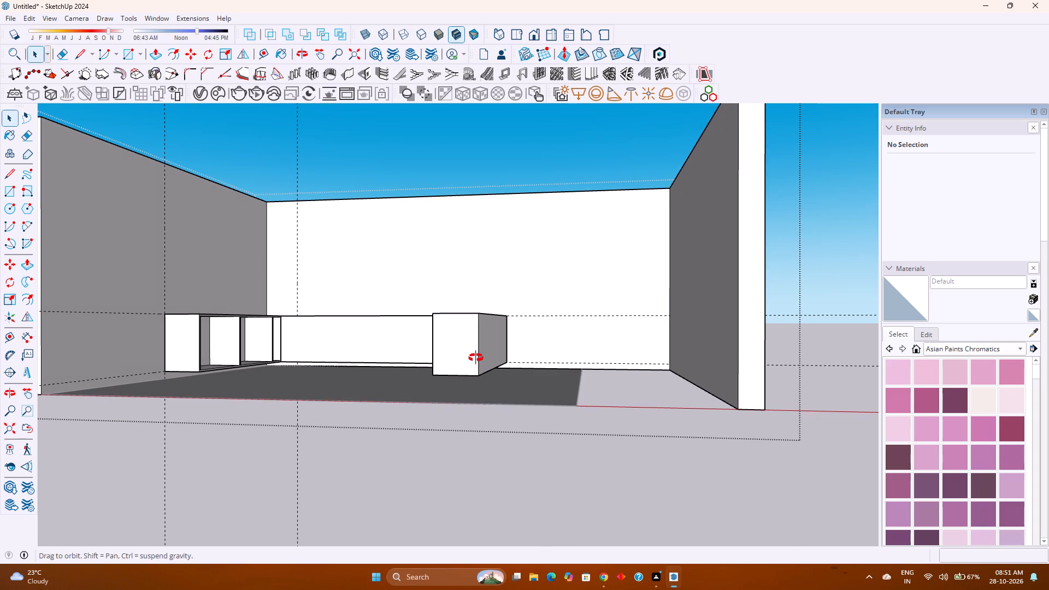
scroll(476, 357, up, 3)
middle_drag(486, 373, 479, 367)
middle_click(479, 367)
scroll(487, 366, up, 3)
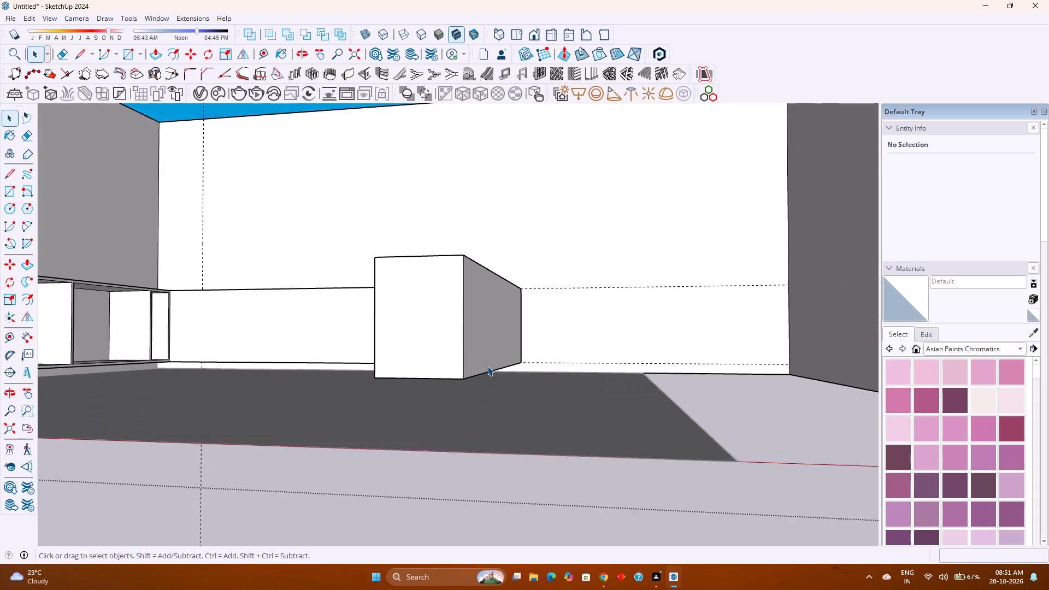
scroll(487, 366, up, 1)
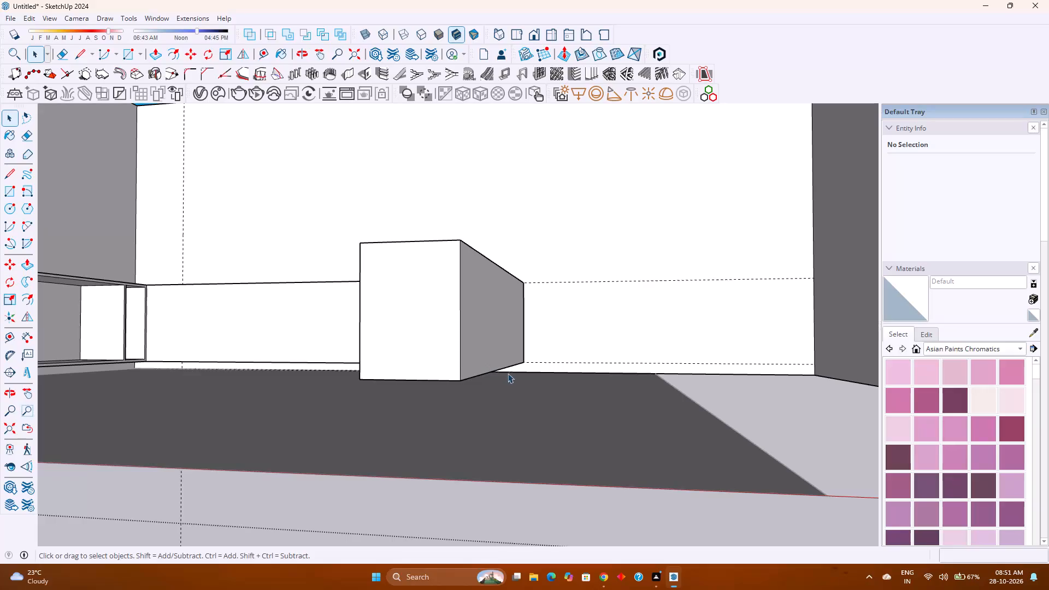
scroll(508, 373, up, 5)
middle_drag(508, 373, 502, 364)
middle_click(502, 364)
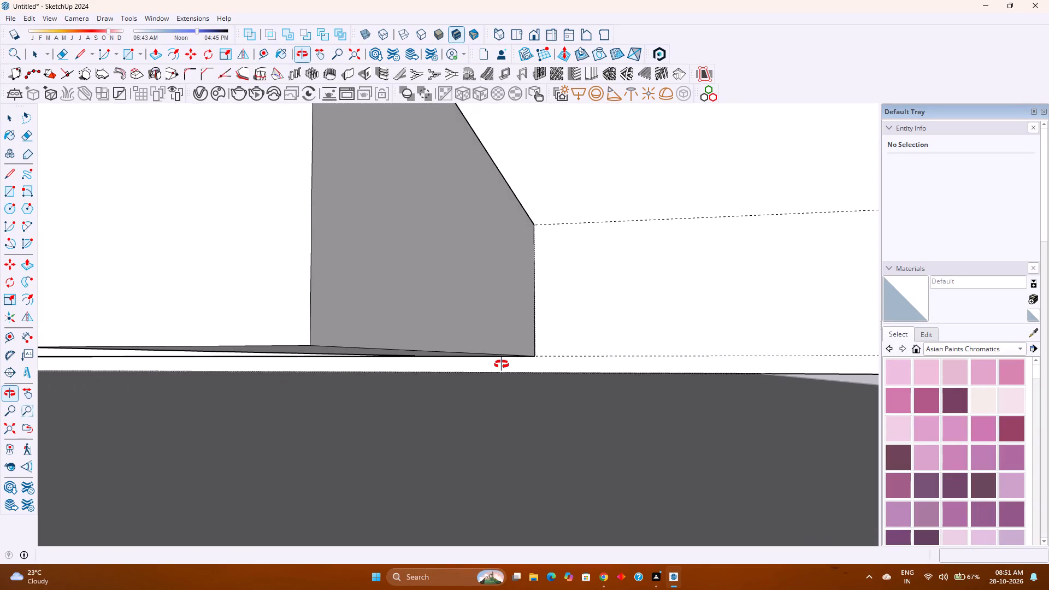
scroll(438, 361, up, 2)
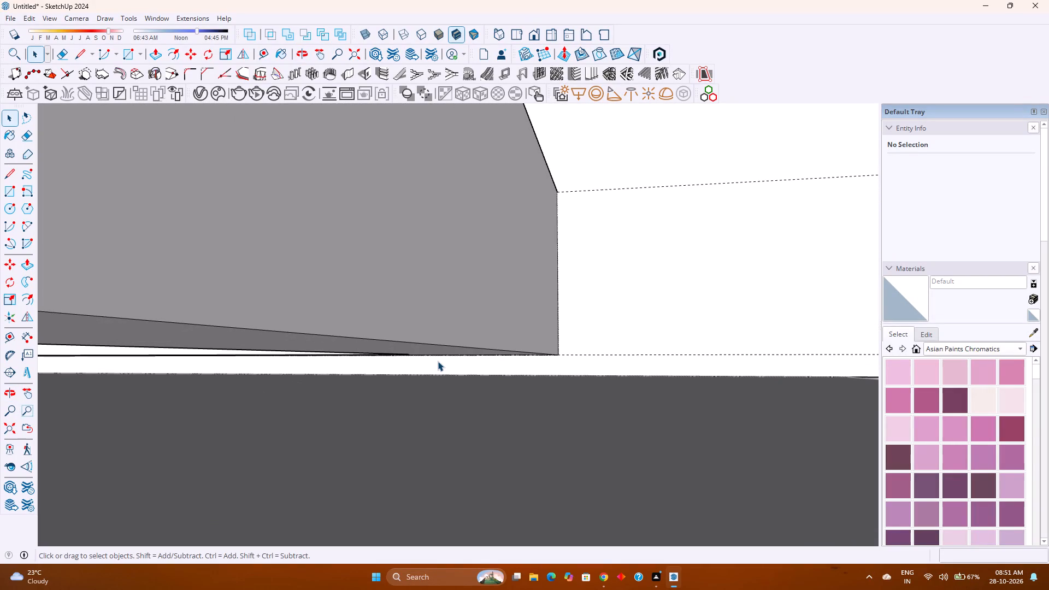
middle_drag(436, 348, 453, 340)
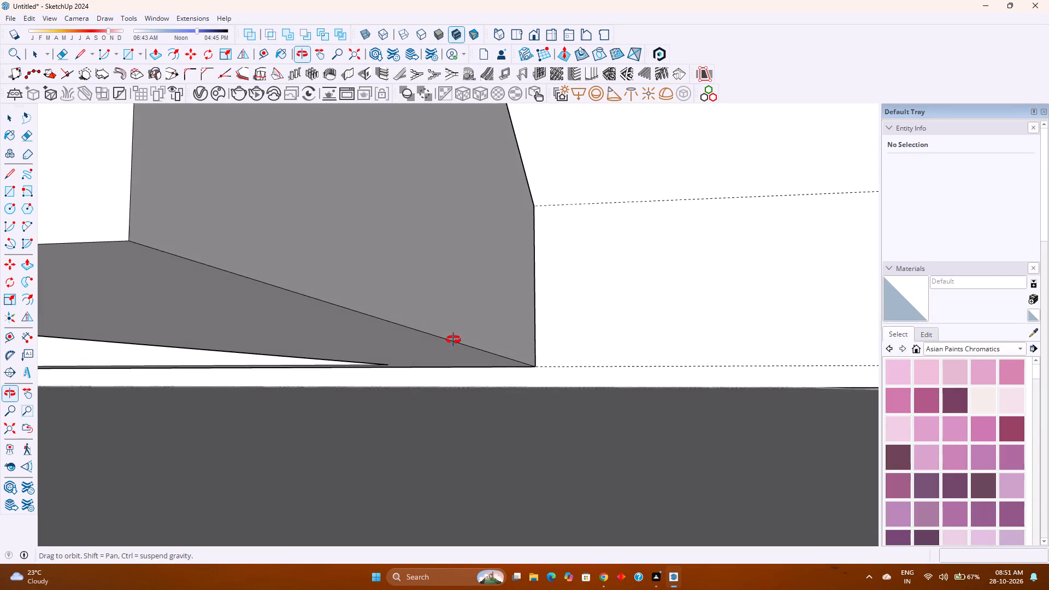
middle_drag(453, 340, 456, 339)
Open the U-shaped base cabinet for editing and select the third run's underside face.
click(390, 339)
double_click(390, 339)
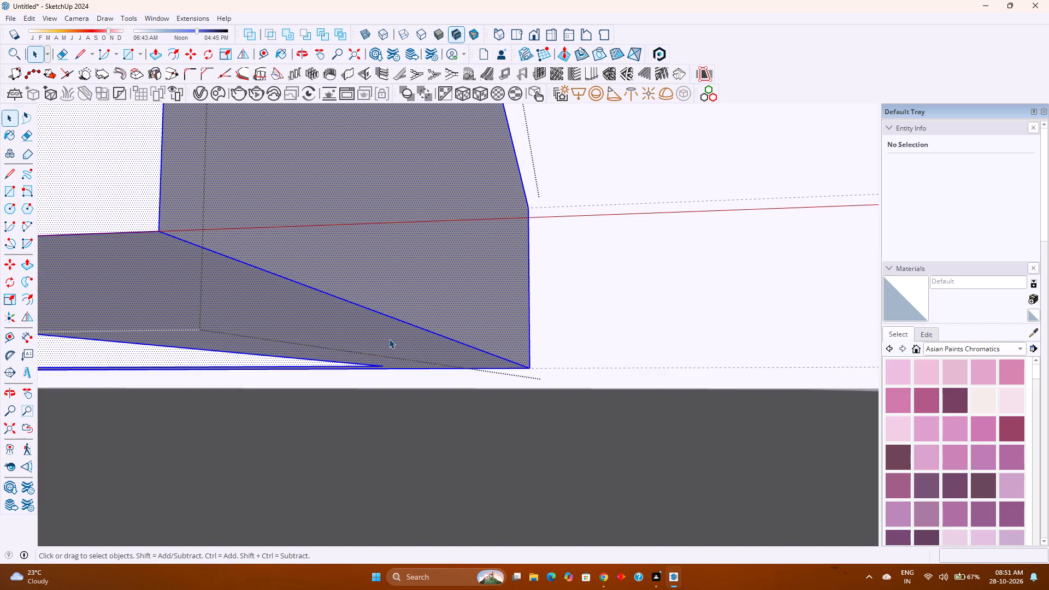
click(389, 339)
click(383, 345)
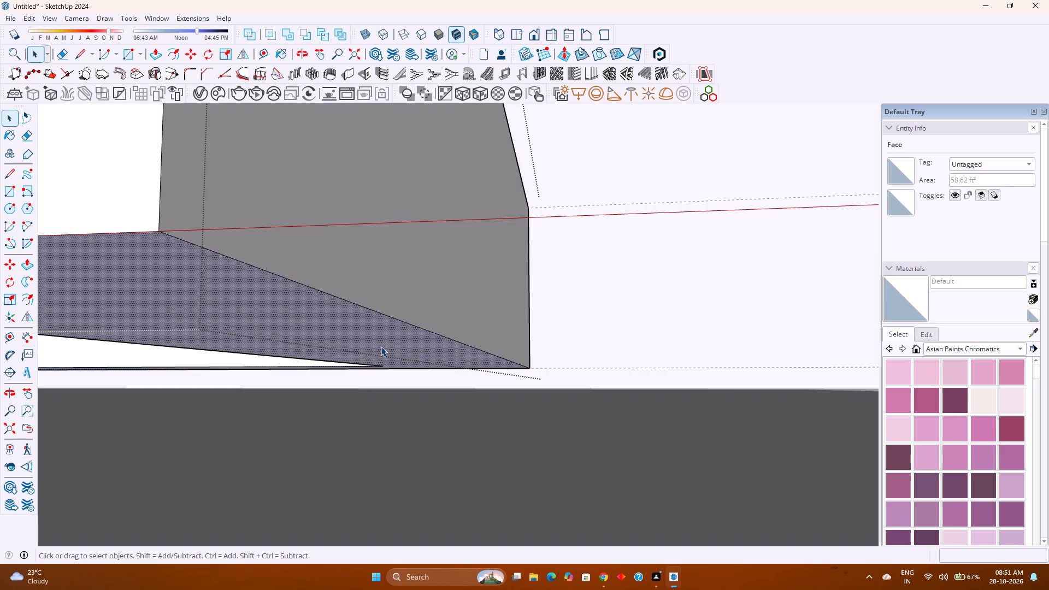
Inspect the inner corner where the third run's underside meets the back wall run.
scroll(381, 346, down, 3)
scroll(381, 346, up, 8)
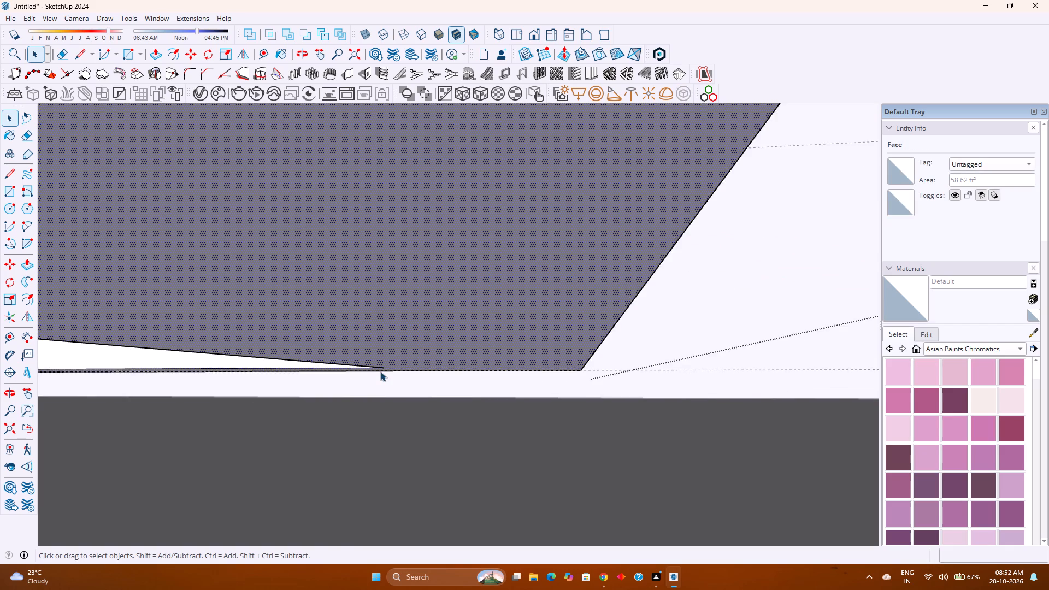
scroll(380, 371, up, 1)
scroll(380, 371, down, 9)
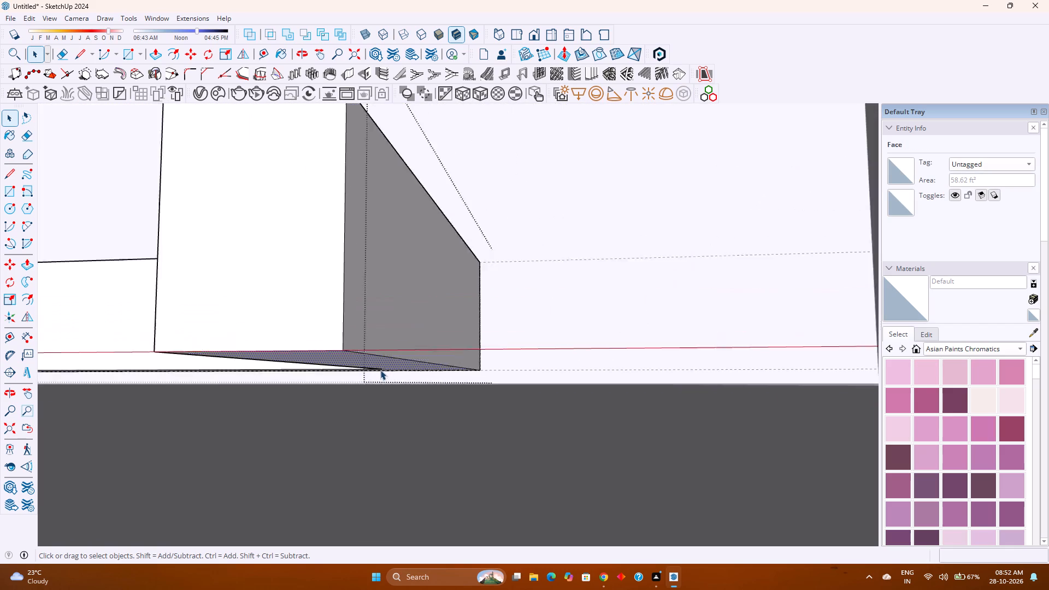
scroll(380, 370, down, 5)
middle_drag(404, 350, 400, 398)
scroll(399, 391, down, 8)
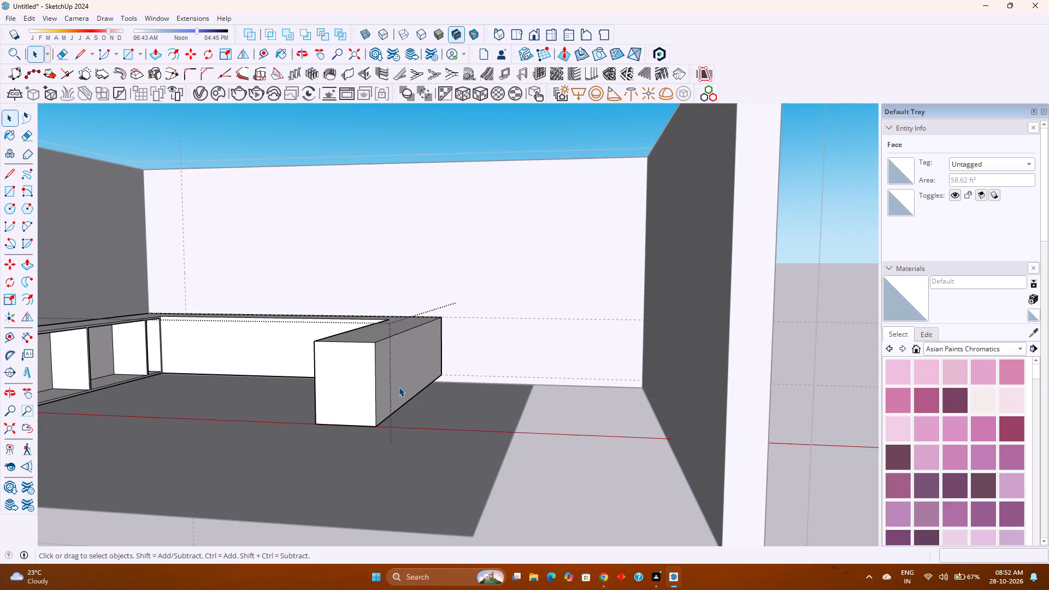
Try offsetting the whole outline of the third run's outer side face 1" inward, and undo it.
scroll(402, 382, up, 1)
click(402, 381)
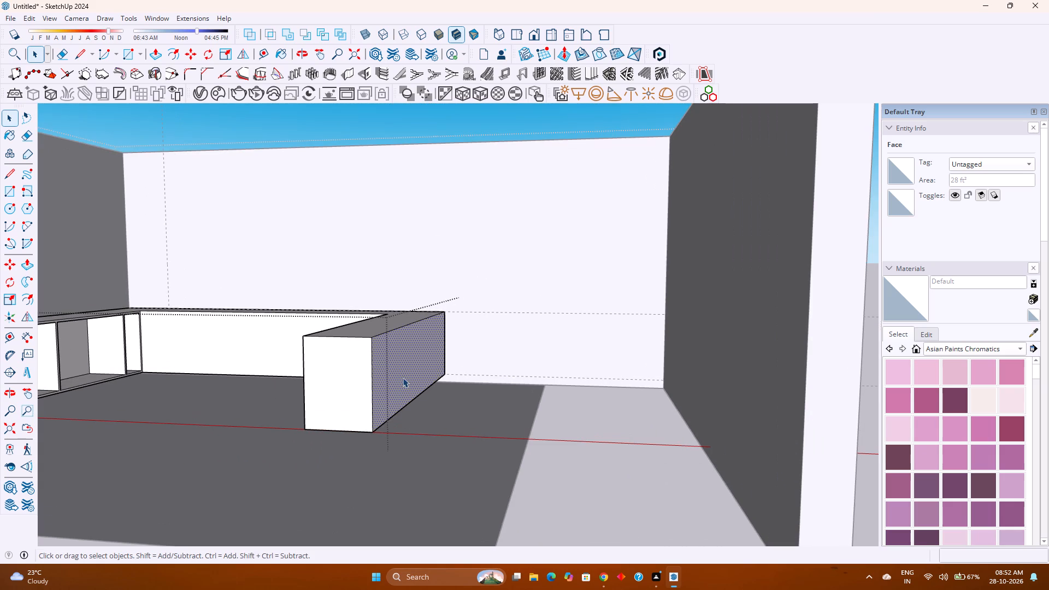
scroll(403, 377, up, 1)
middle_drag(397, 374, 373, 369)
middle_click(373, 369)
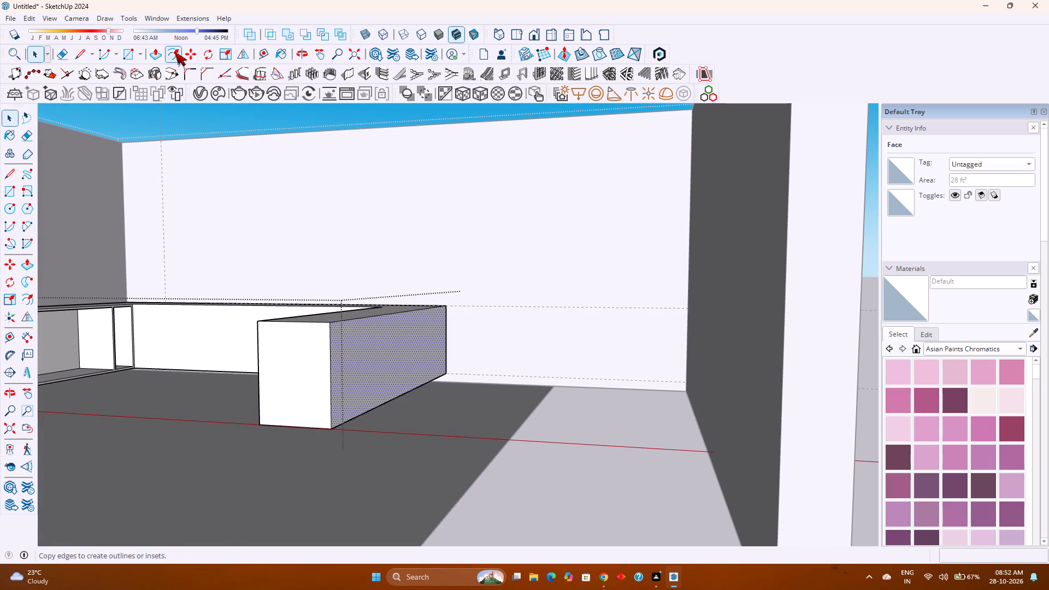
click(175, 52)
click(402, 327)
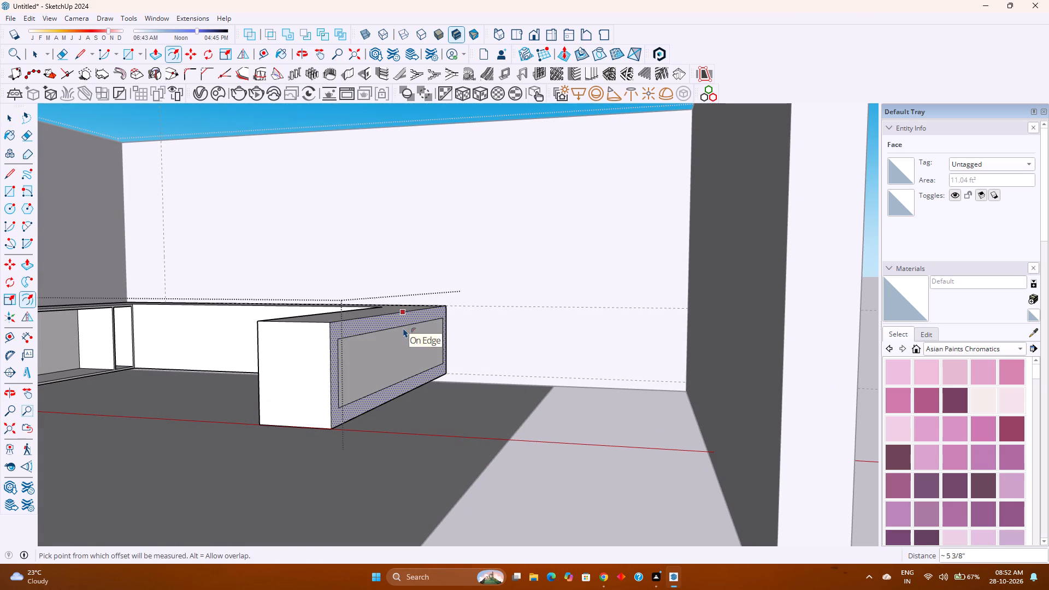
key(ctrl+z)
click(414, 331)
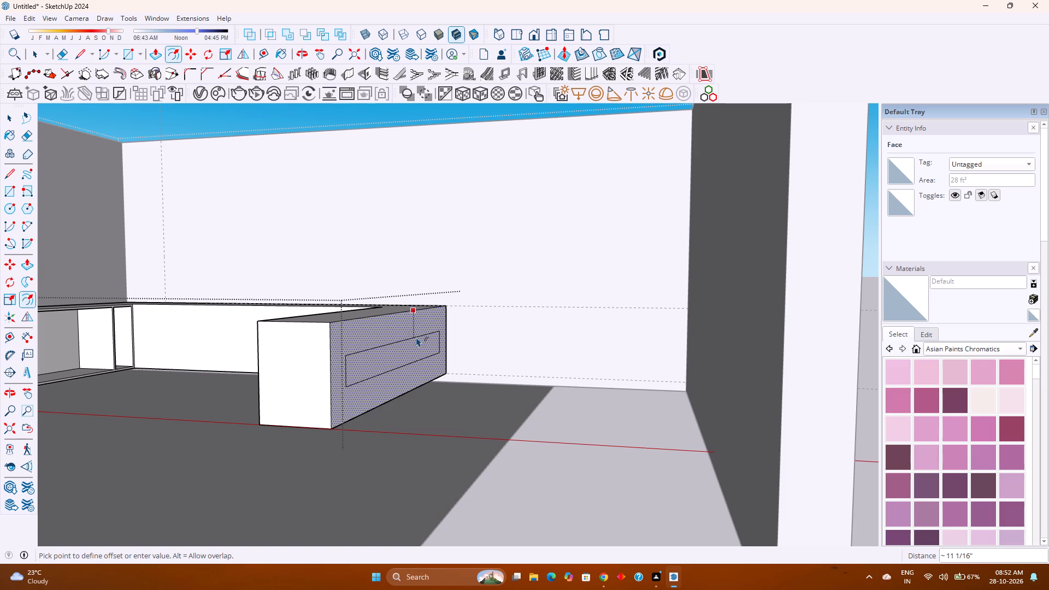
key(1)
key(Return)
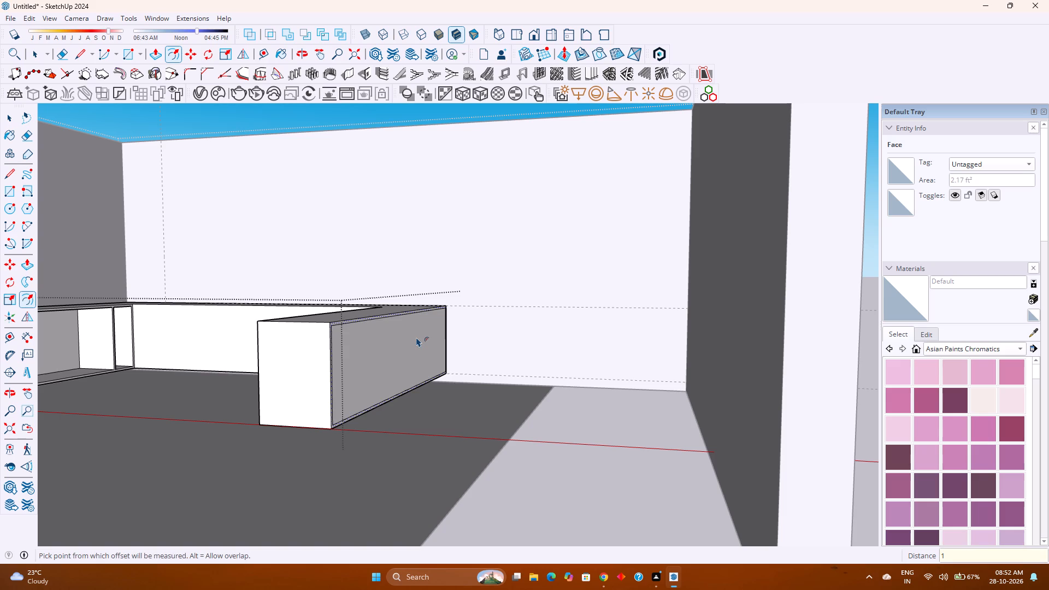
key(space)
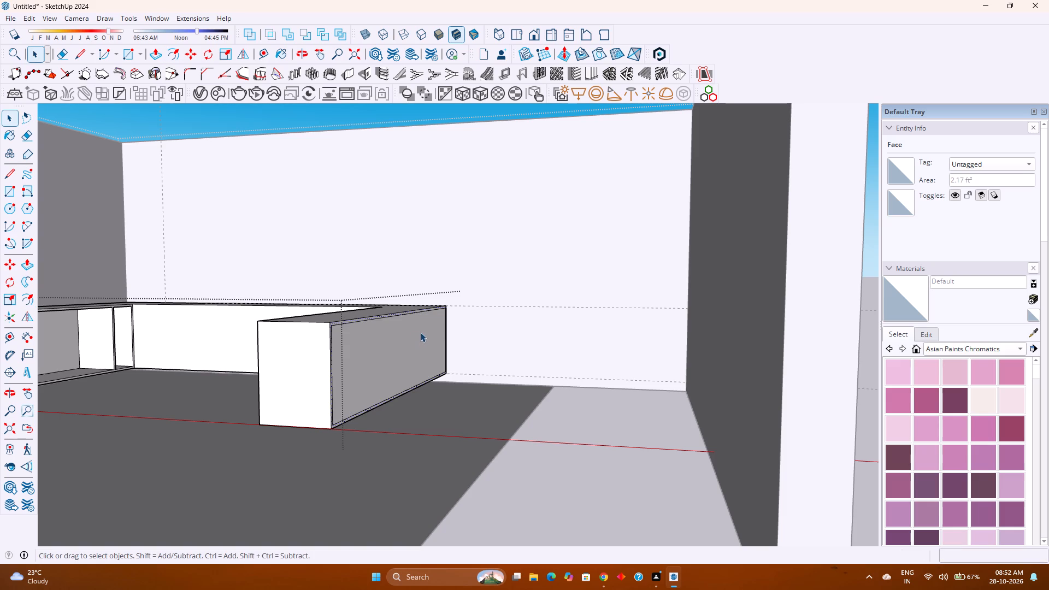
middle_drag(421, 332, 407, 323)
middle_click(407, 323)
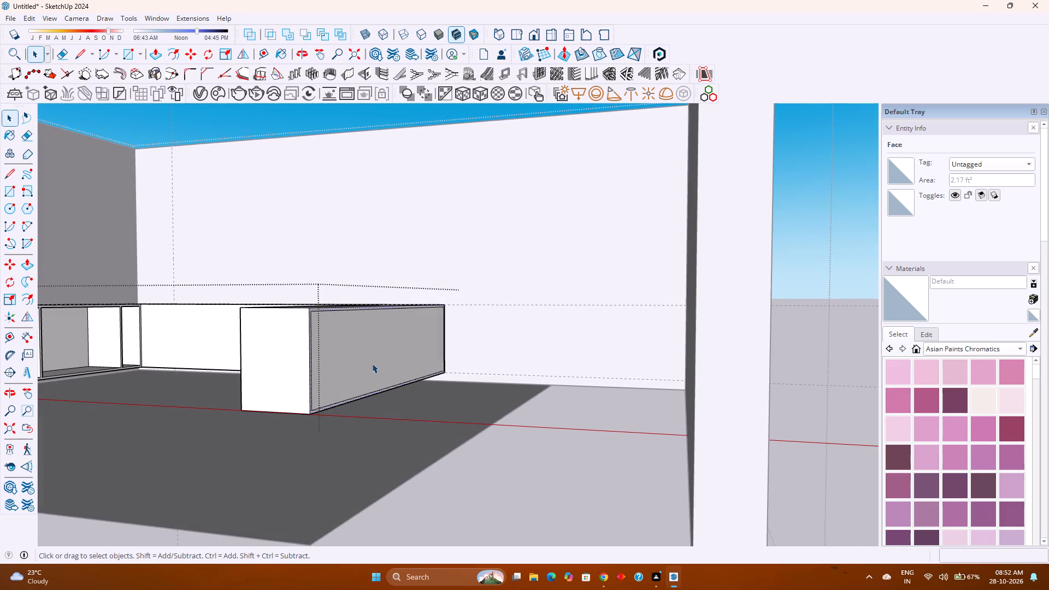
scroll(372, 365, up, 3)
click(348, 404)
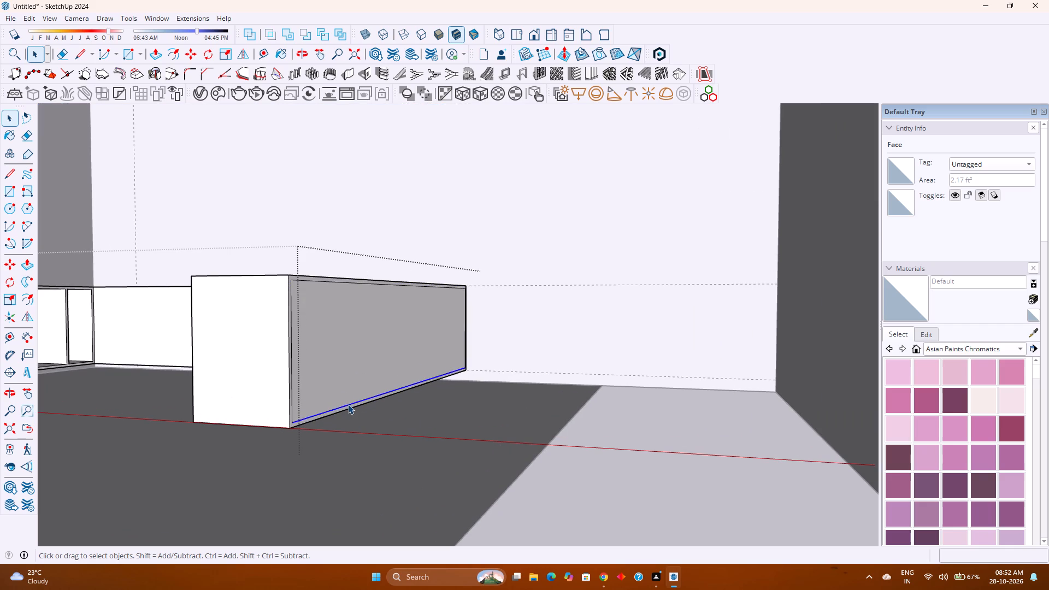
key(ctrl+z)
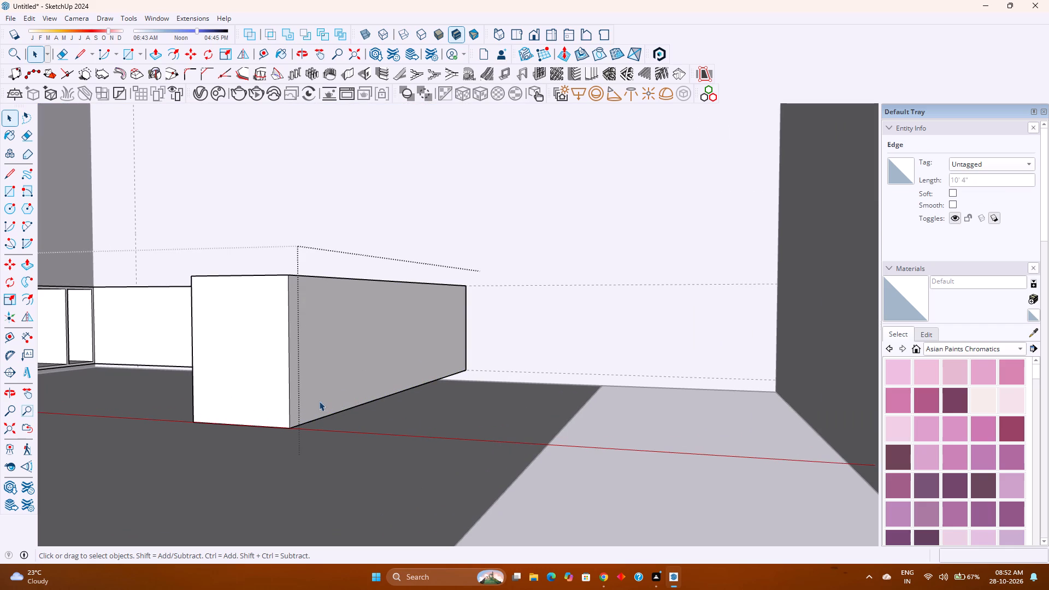
Offset only the top and two vertical edges of the third run's outer side face 1" inward.
click(290, 386)
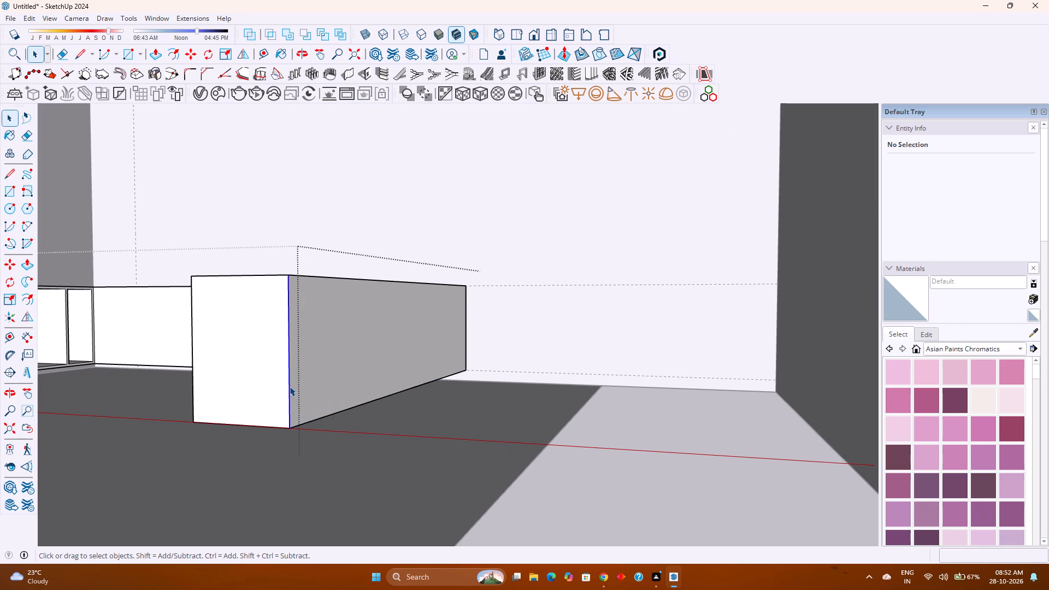
ctrl+click(341, 279)
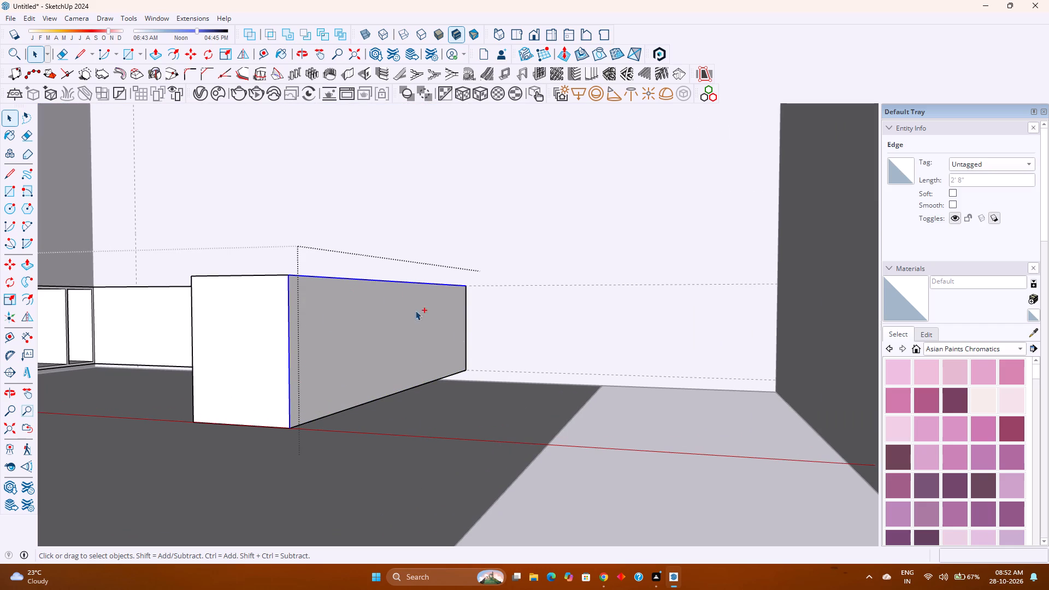
ctrl+click(466, 326)
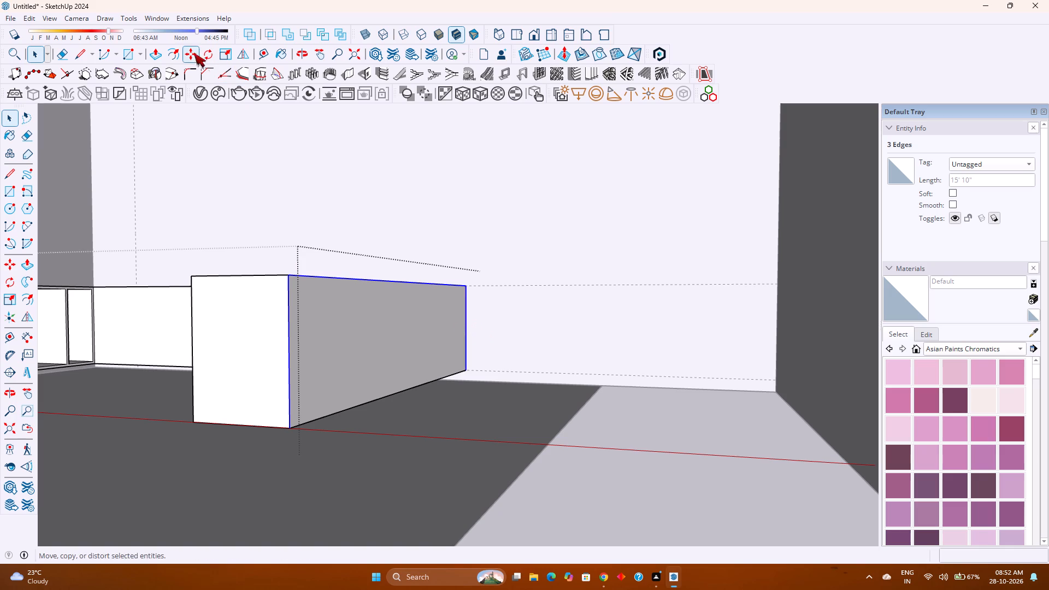
click(179, 55)
click(323, 290)
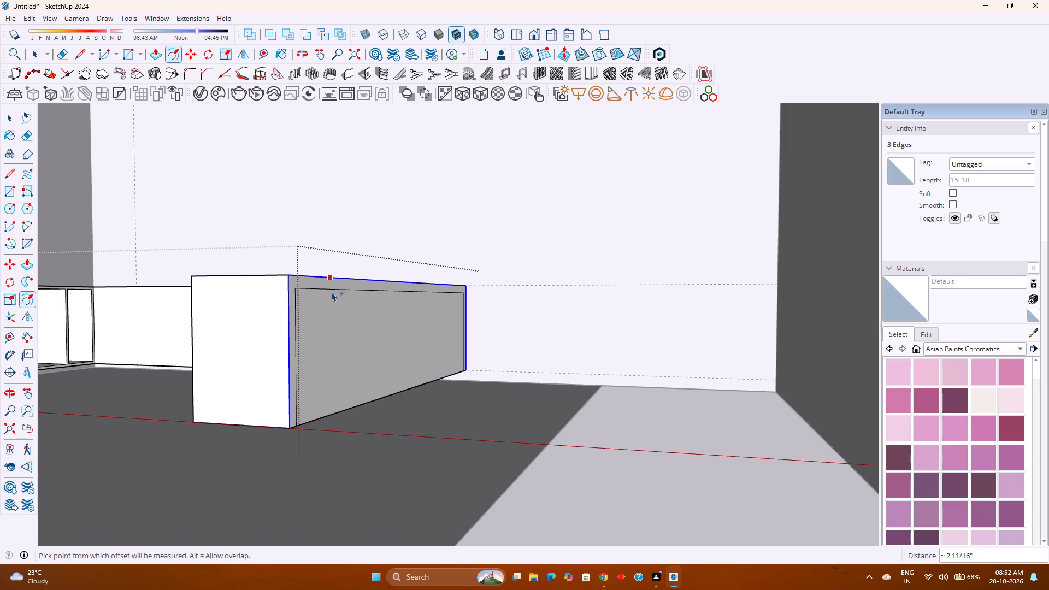
key(ctrl+z)
click(326, 287)
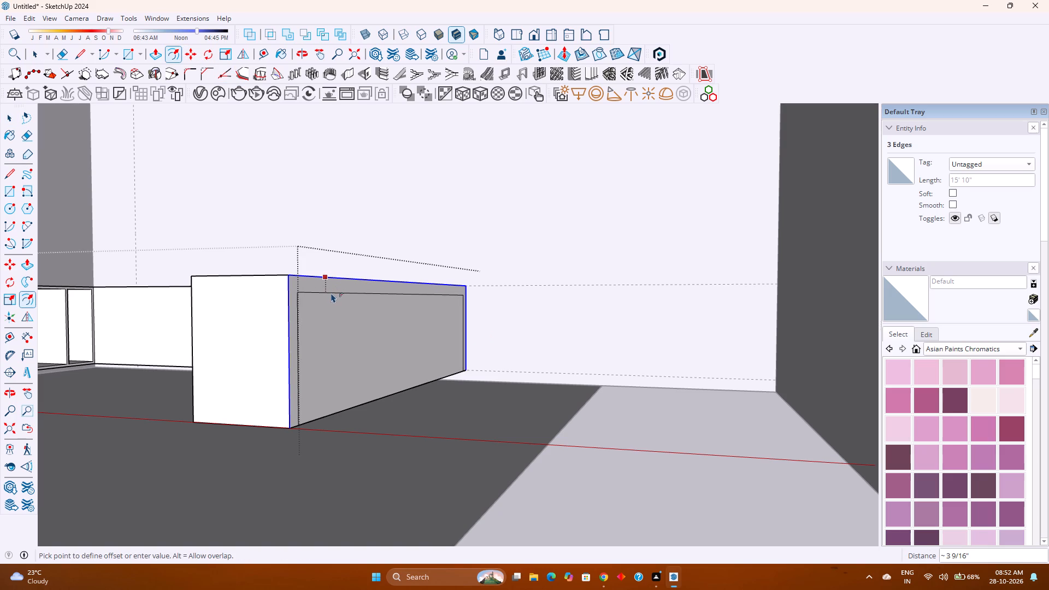
key(1)
key(Return)
key(space)
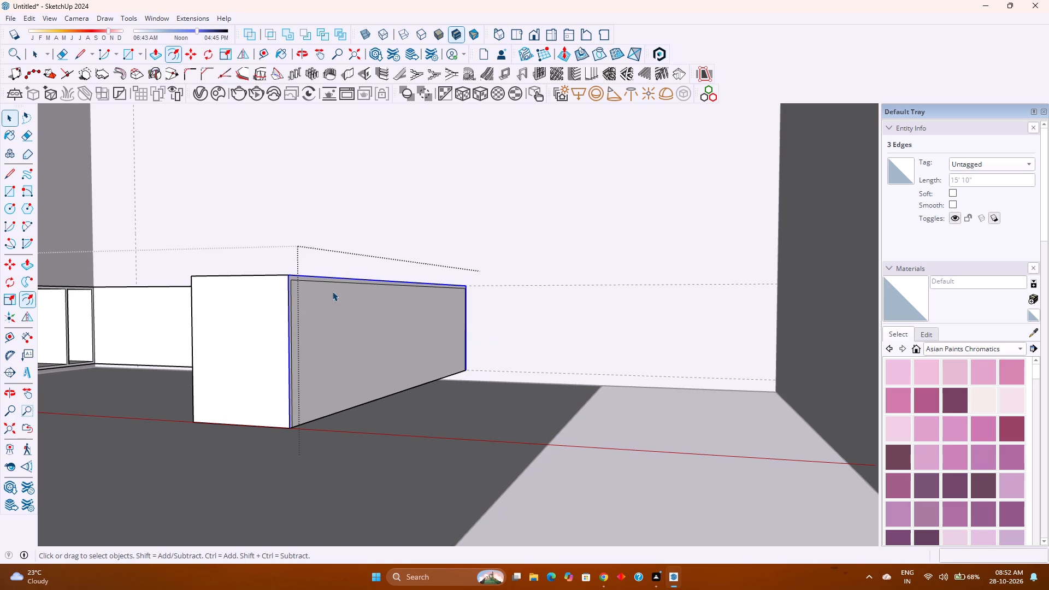
Push the panel inside the three-sided border on the third run's outer side 1" into the cabinet.
scroll(328, 286, up, 4)
click(348, 333)
key(p)
click(350, 345)
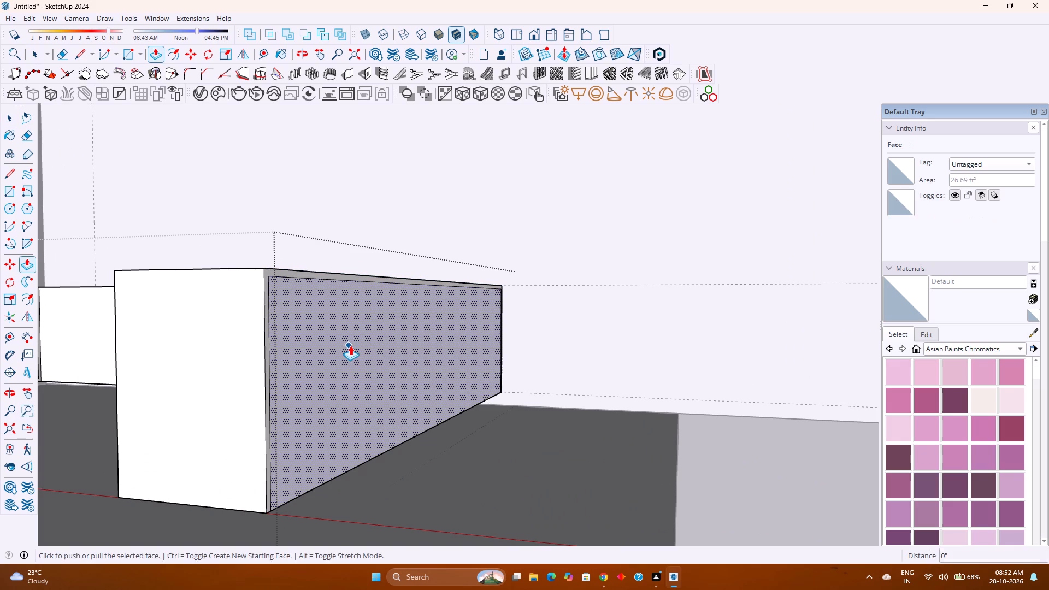
key(1)
key(Return)
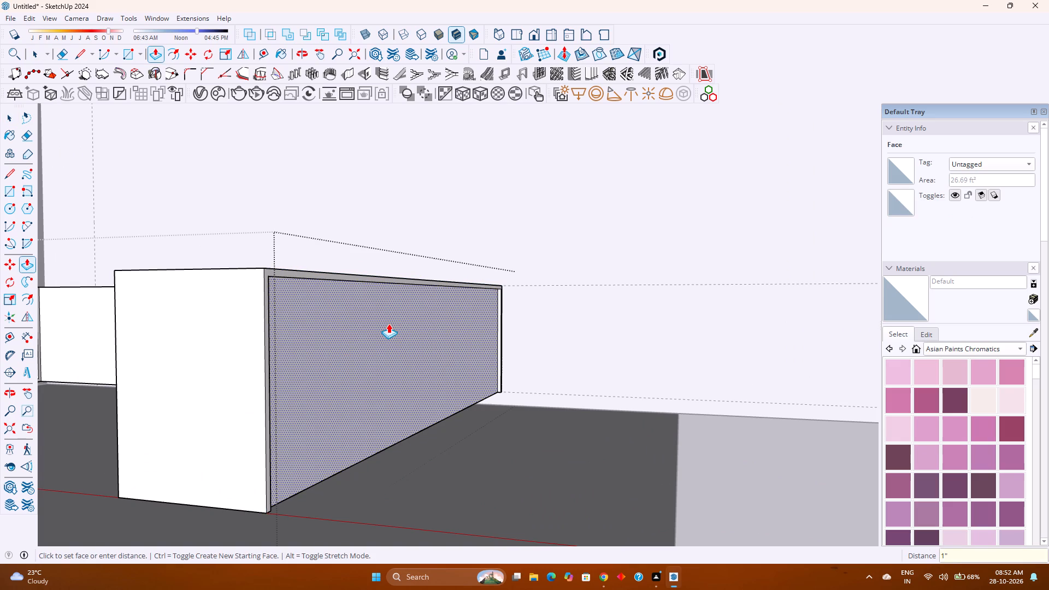
Set the depth of the recessed panel on the third run's outer side to 1.5".
text(1.5)
key(Return)
Pull the underside of the top border on the third run's recessed outer side down 1".
middle_drag(384, 325, 419, 296)
scroll(416, 298, up, 4)
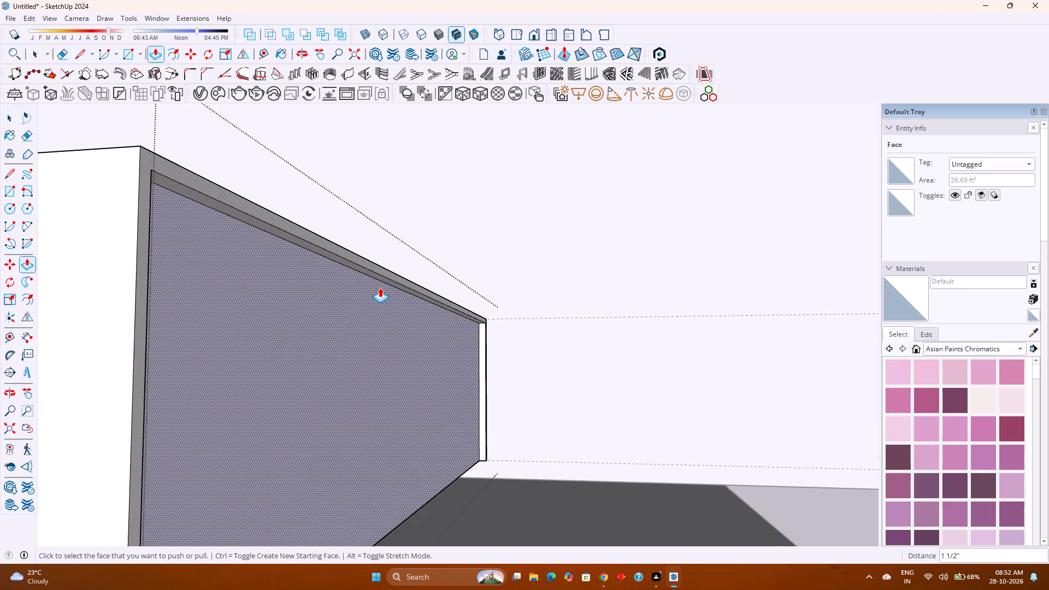
scroll(380, 287, up, 3)
middle_drag(354, 276, 378, 259)
click(340, 244)
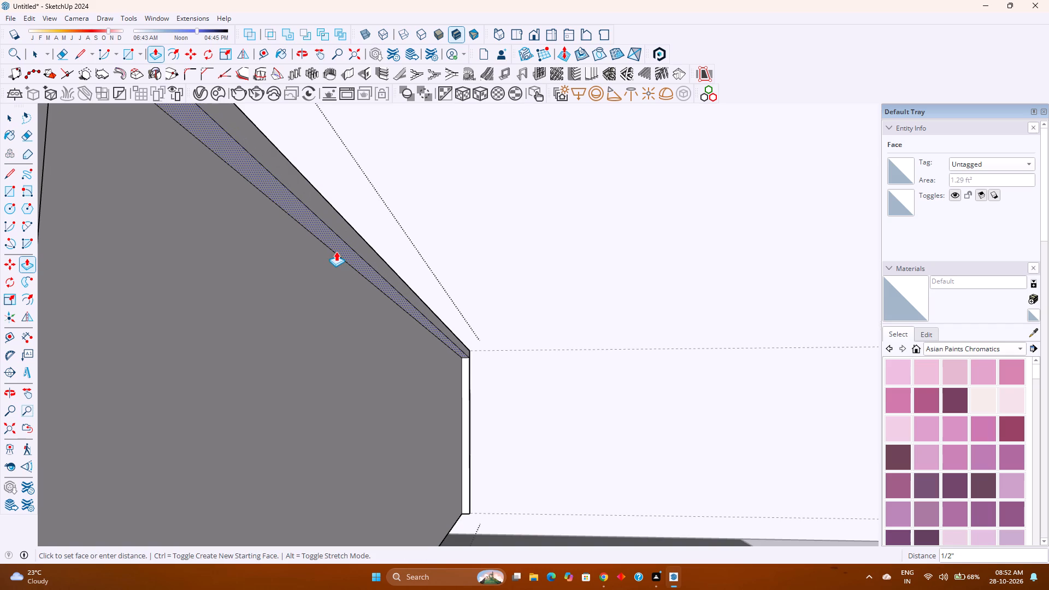
key(1)
key(Return)
key(space)
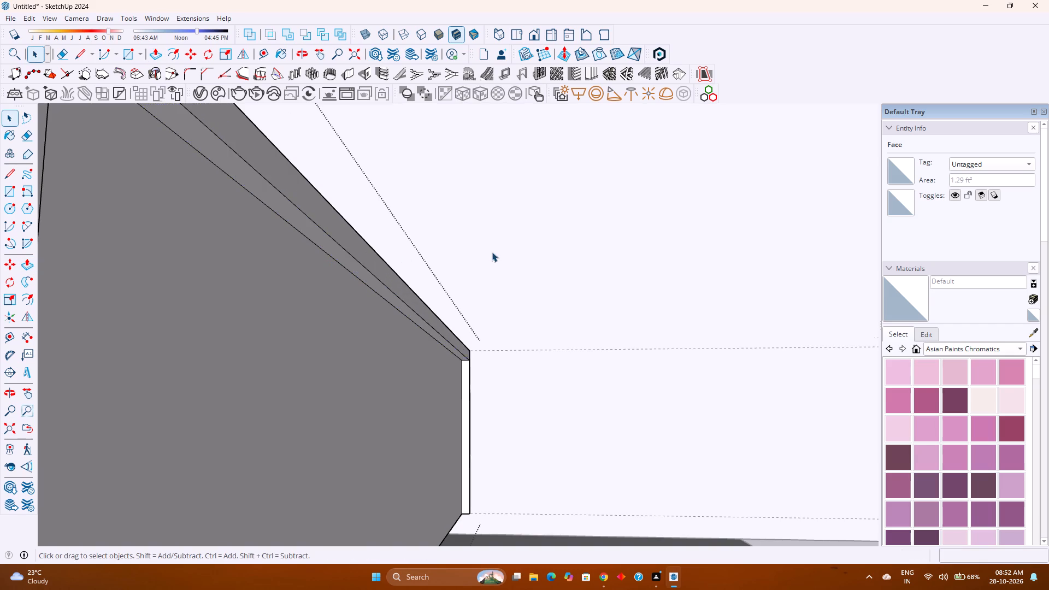
Pull the inner face of the side wall opposite the third run's outer side 2' into the room.
scroll(492, 252, down, 4)
middle_drag(492, 251, 432, 273)
middle_click(432, 273)
scroll(432, 273, up, 1)
scroll(437, 269, down, 4)
middle_drag(440, 268, 461, 291)
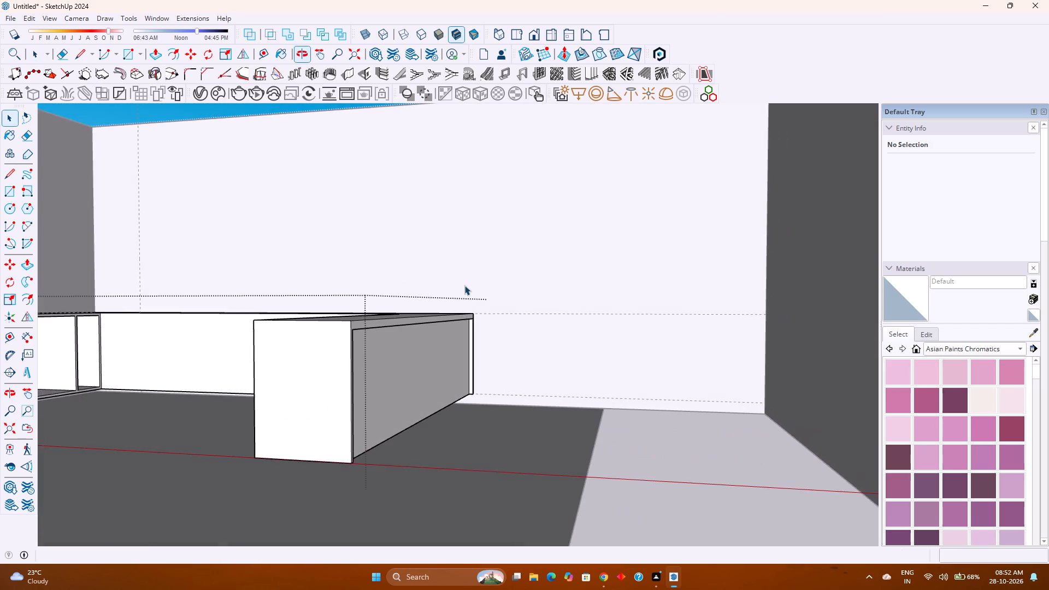
scroll(464, 285, down, 3)
scroll(529, 297, down, 1)
middle_drag(529, 297, 549, 324)
middle_click(549, 324)
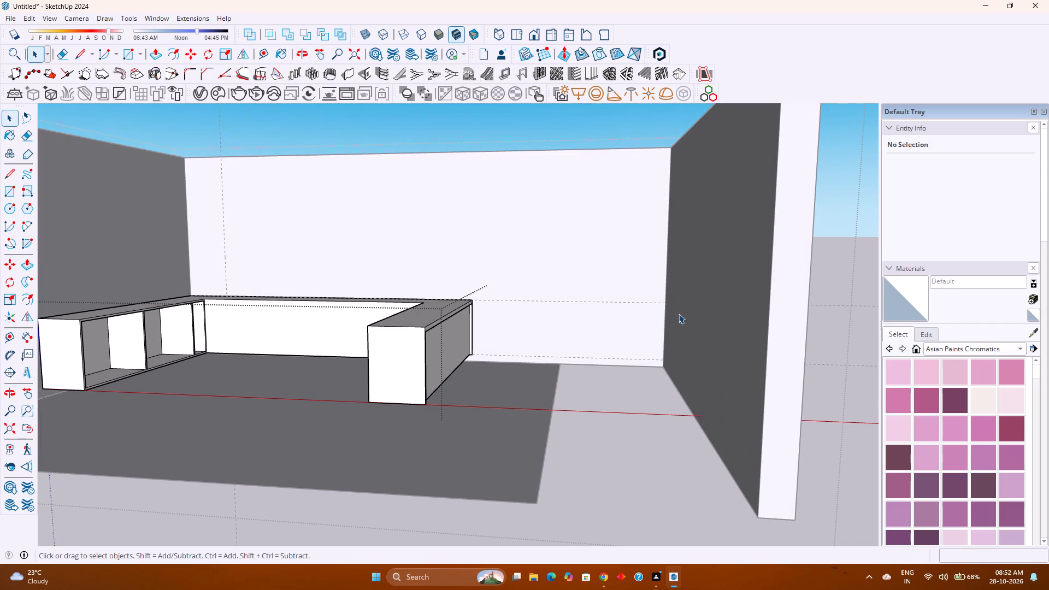
click(696, 302)
click(702, 298)
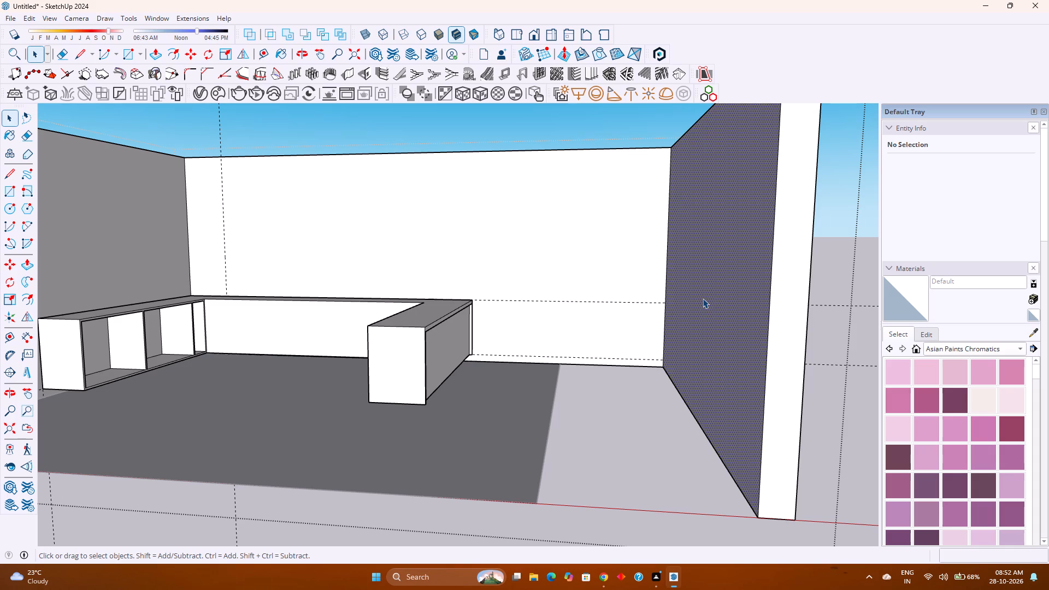
key(p)
click(712, 299)
text(3')
key(Return)
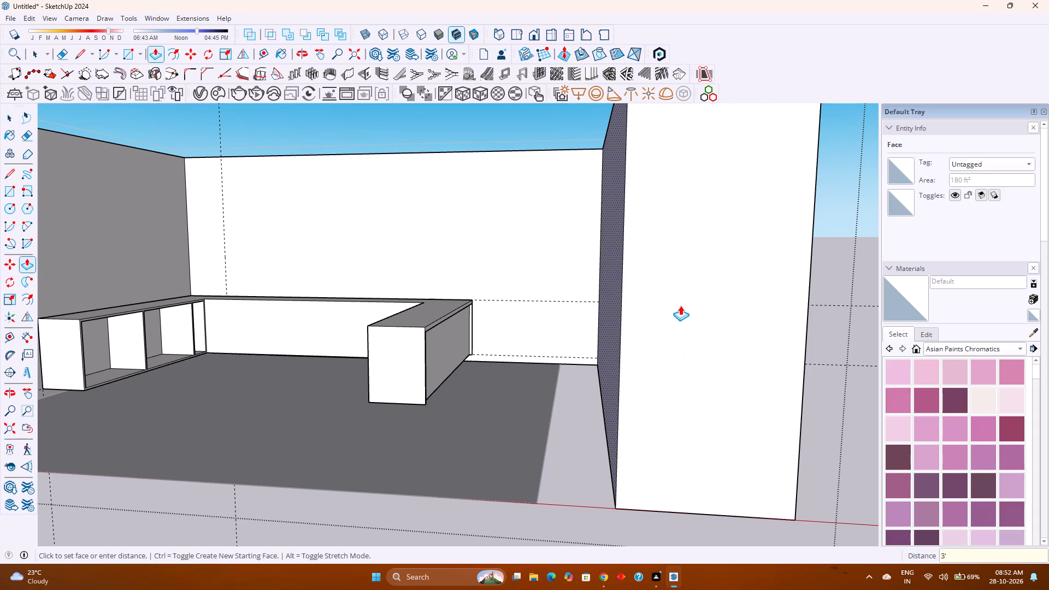
text(2')
key(Return)
Push the outer face of that same side wall 2' toward the room to thin the wall again.
middle_drag(685, 318, 505, 328)
middle_click(505, 328)
scroll(505, 327, down, 6)
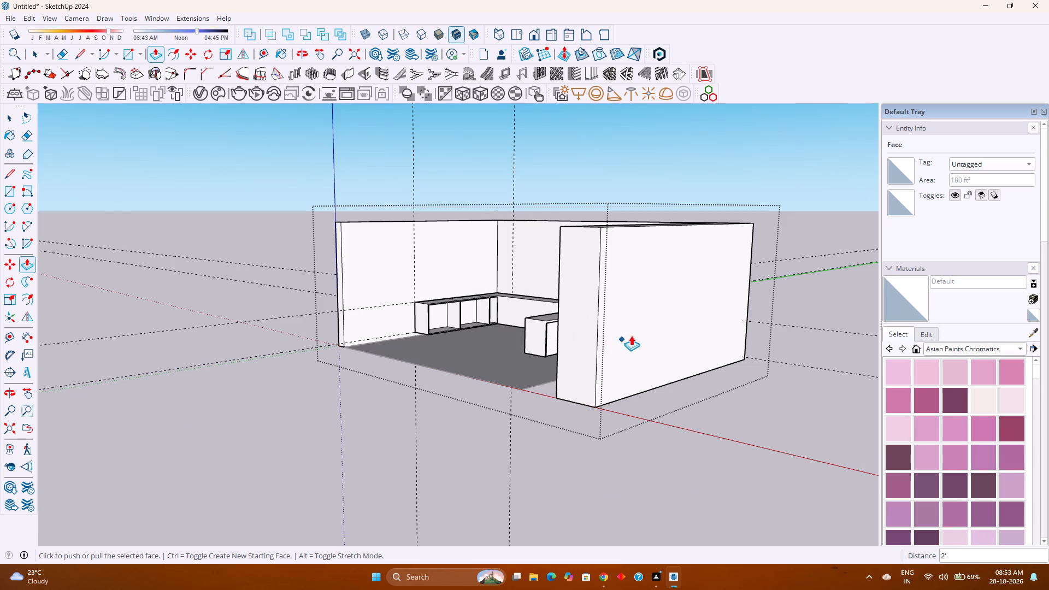
key(Escape)
click(676, 341)
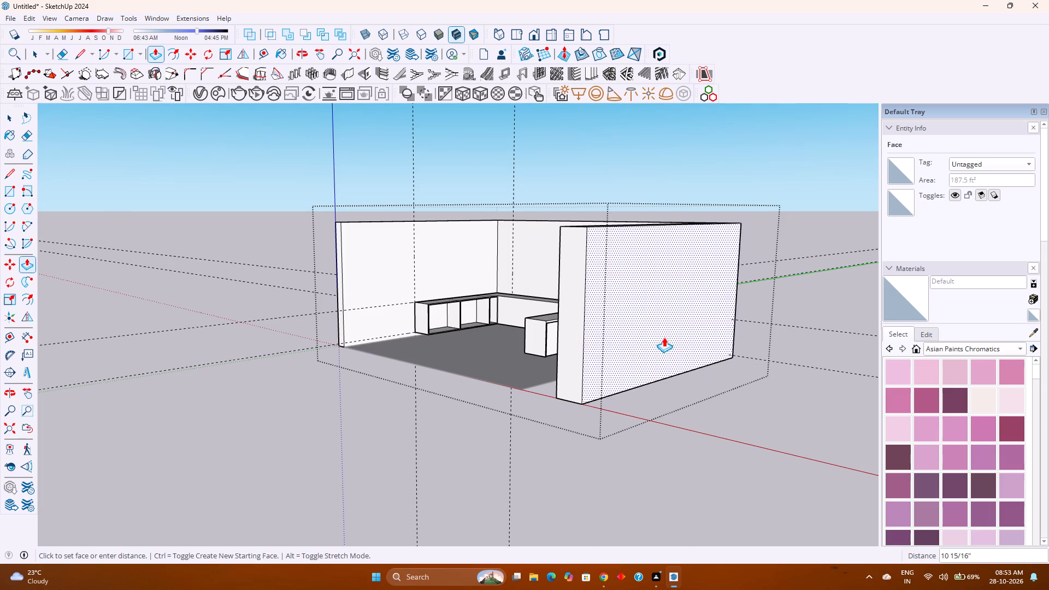
key(2)
key(apostrophe)
key(Return)
key(space)
Scale the floor face along the red axis by about 1.14 so its edge meets the moved side wall.
middle_drag(613, 333, 614, 335)
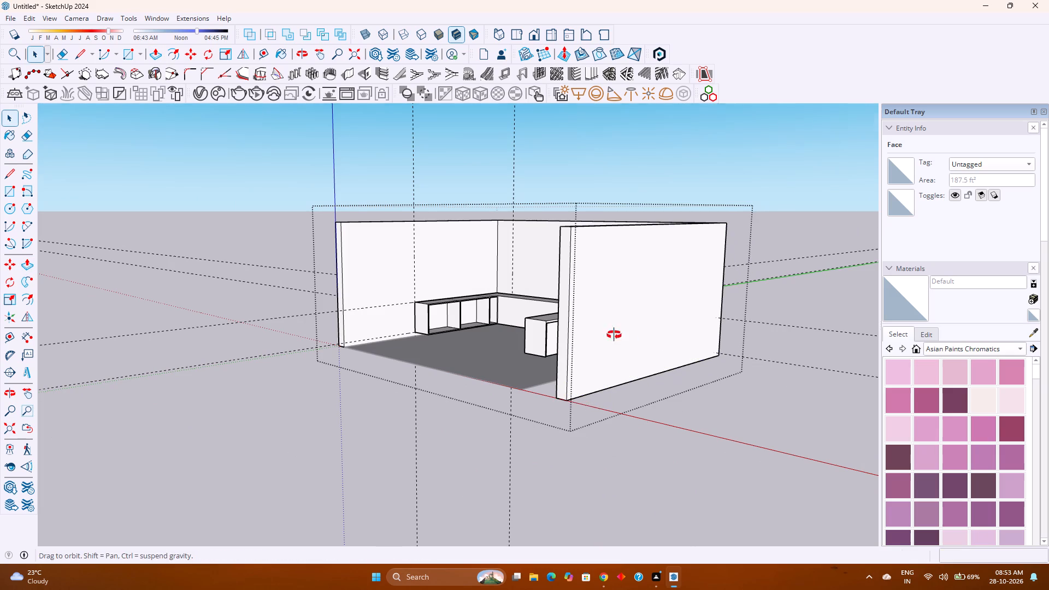
middle_drag(614, 335, 802, 365)
middle_click(803, 365)
key(Escape)
click(564, 350)
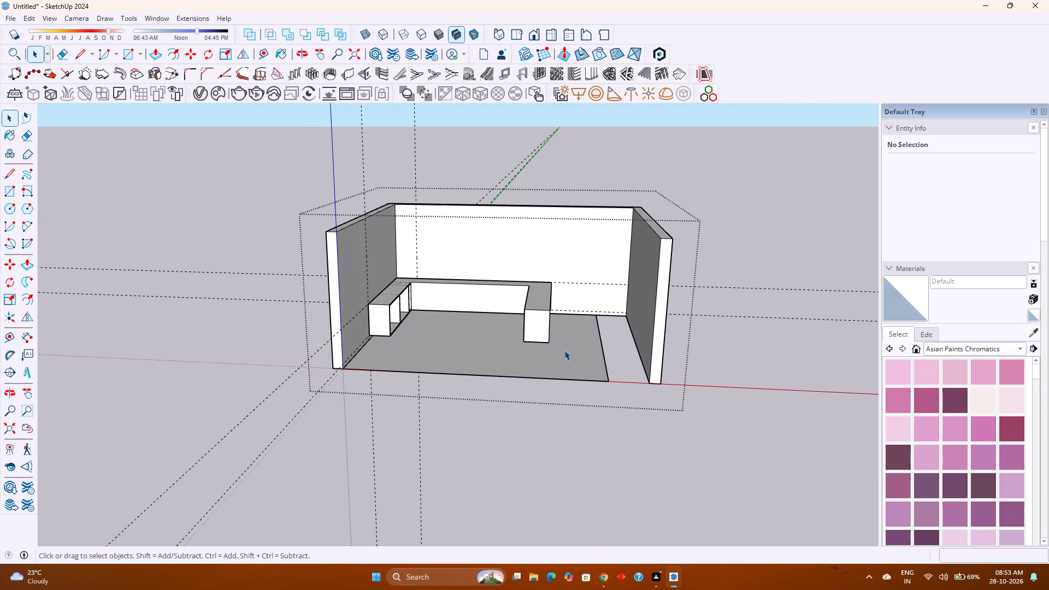
key(s)
click(602, 341)
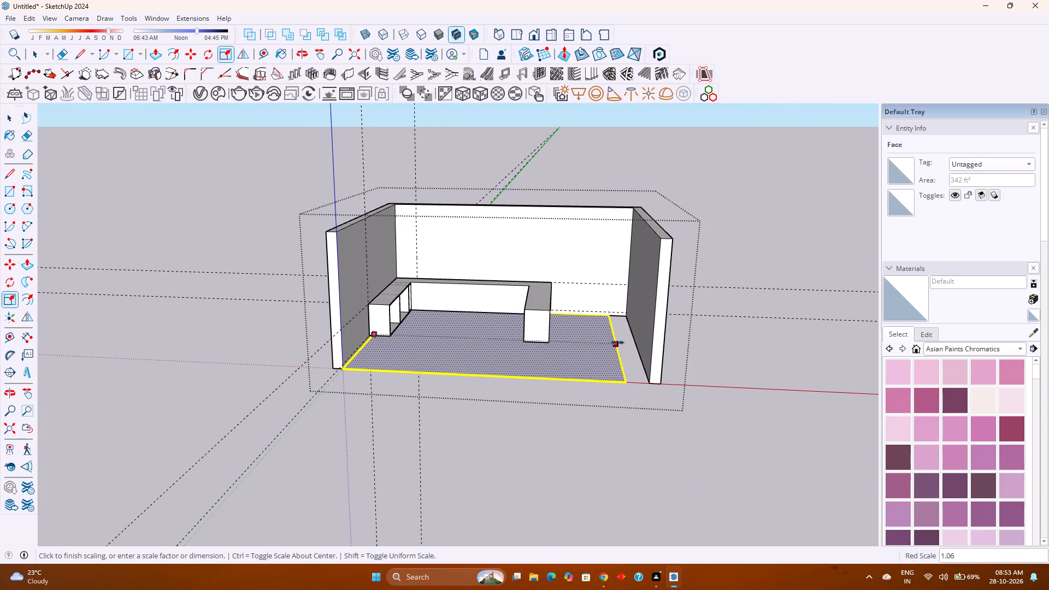
click(641, 342)
key(space)
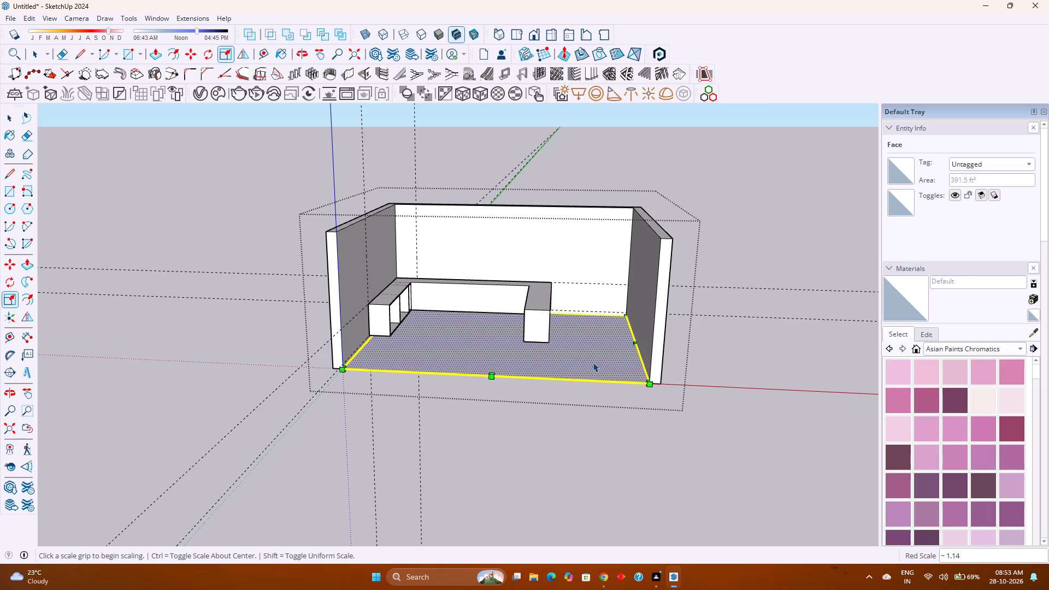
key(Escape)
Open the U-shaped cabinet group nested inside the room group for editing.
scroll(598, 363, up, 2)
middle_drag(600, 359, 540, 320)
middle_click(540, 320)
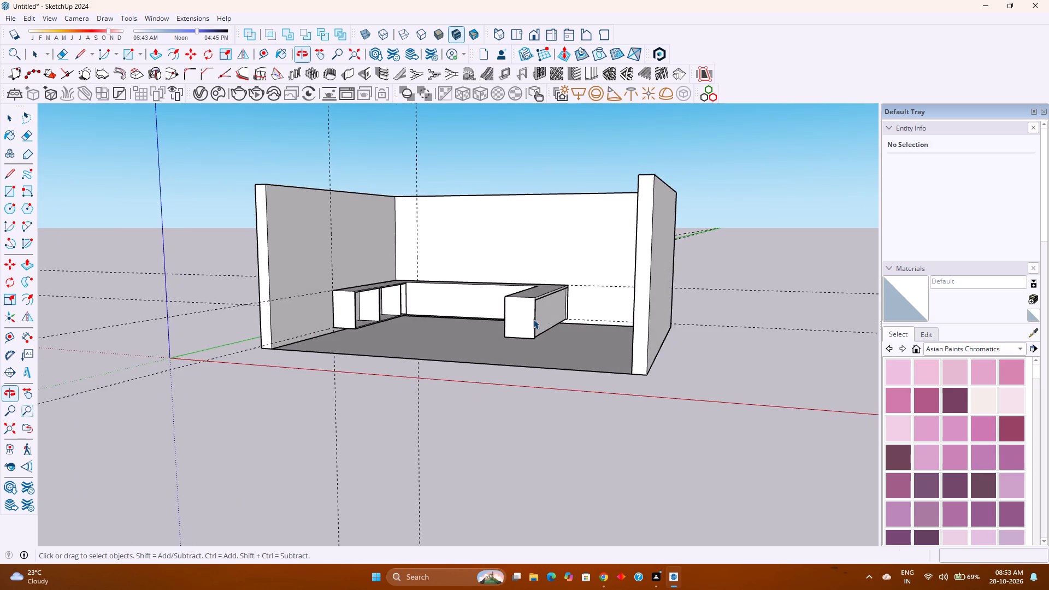
scroll(533, 319, up, 7)
shift+middle_drag(469, 322, 584, 418)
middle_drag(527, 392, 597, 410)
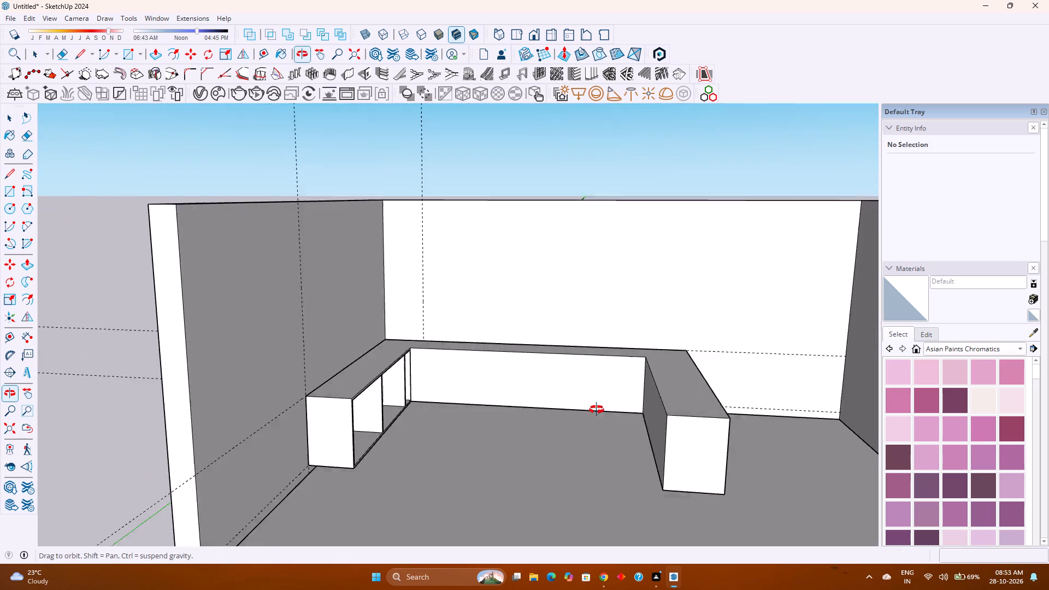
middle_drag(597, 410, 605, 377)
middle_click(605, 377)
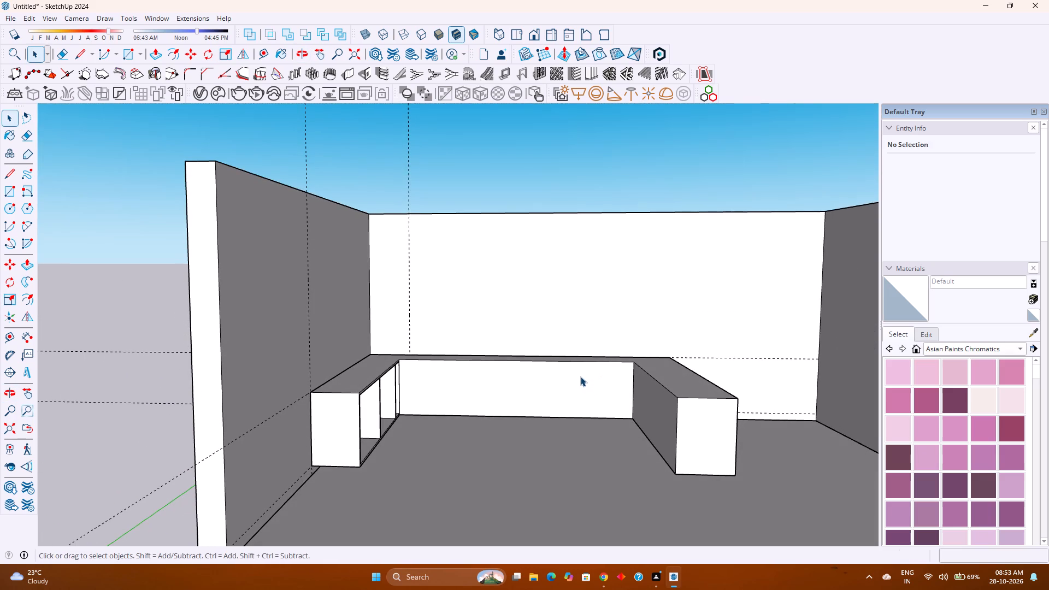
click(572, 380)
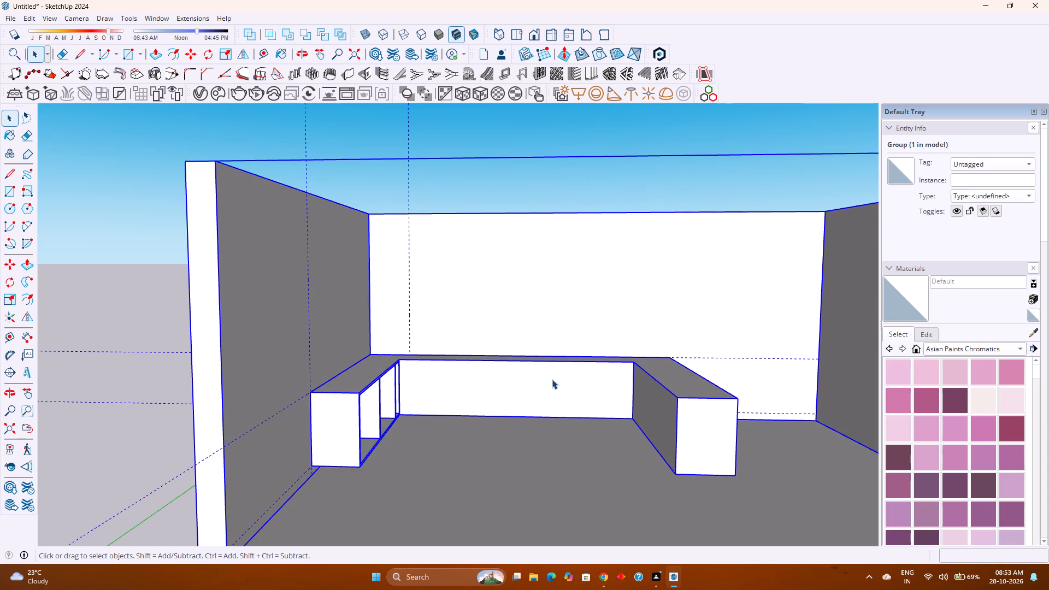
triple_click(544, 396)
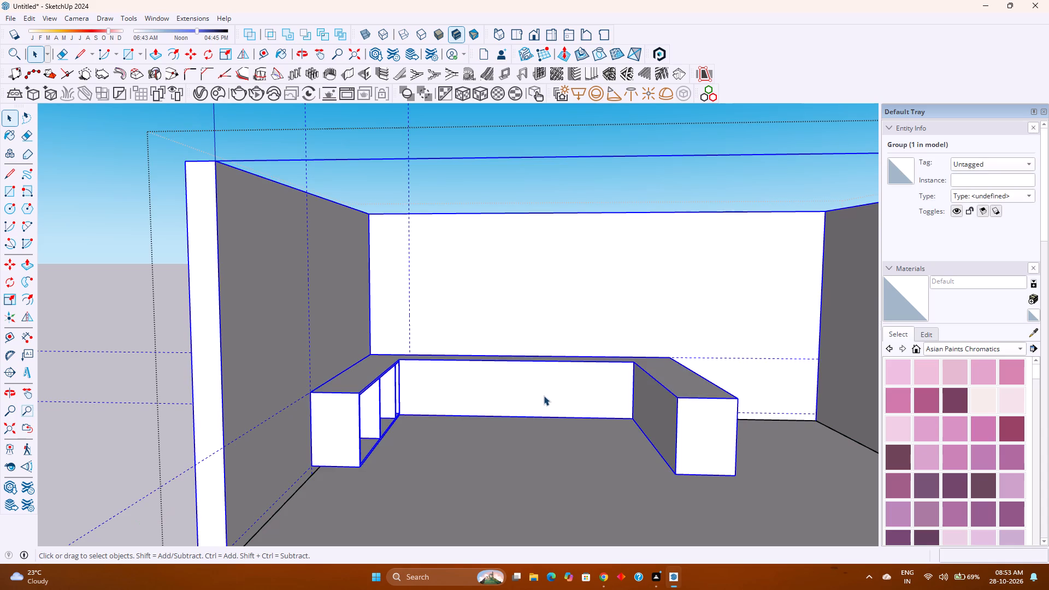
click(544, 396)
click(544, 396)
click(544, 396)
click(544, 396)
Offset the outline of the back wall run's front face 1" inward.
scroll(544, 396, up, 3)
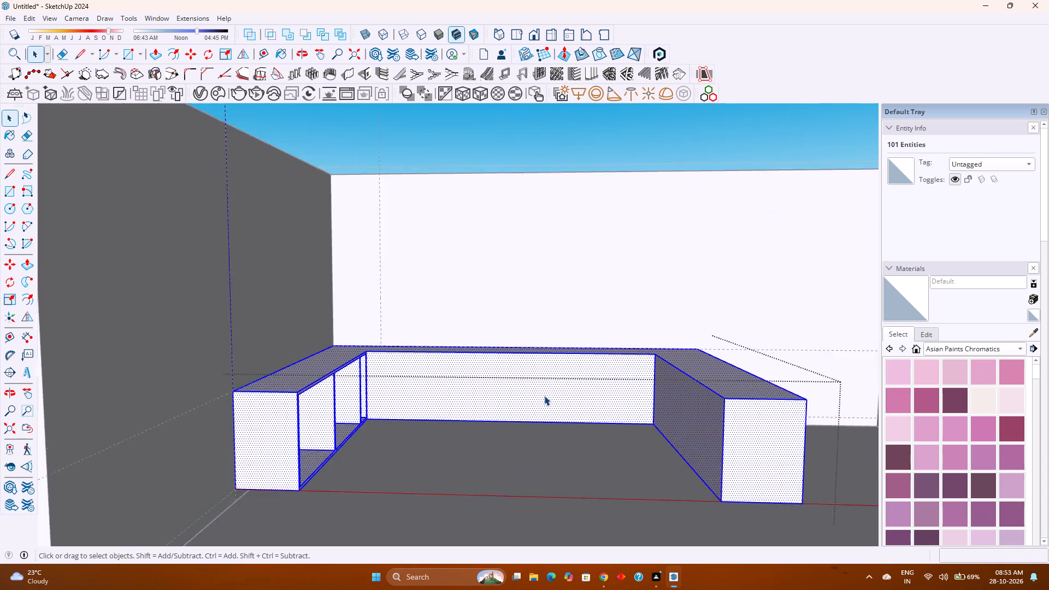
click(544, 396)
scroll(543, 395, up, 5)
middle_drag(542, 395, 494, 397)
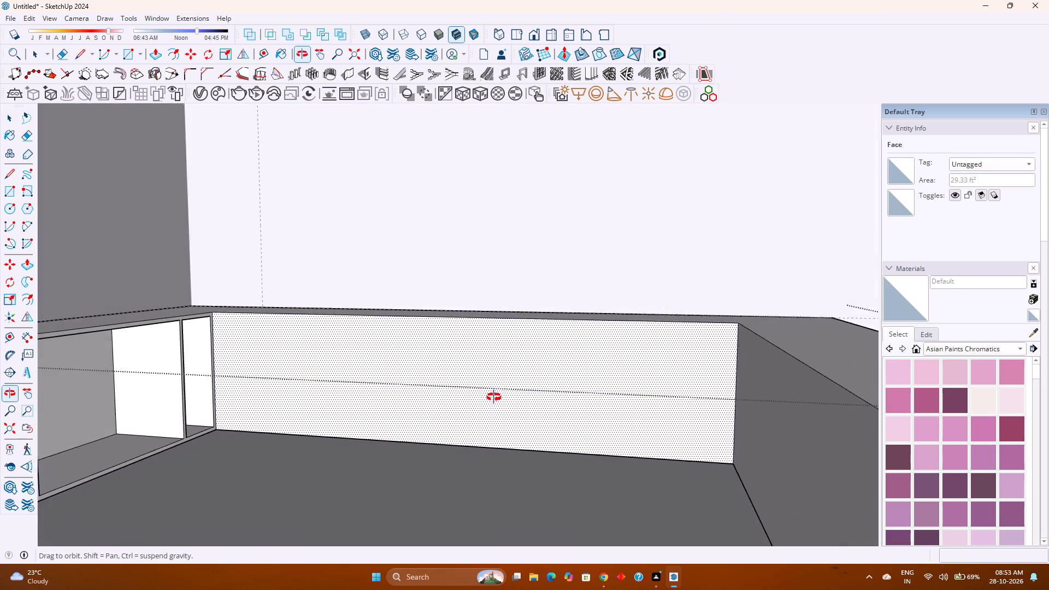
middle_drag(494, 397, 486, 400)
middle_click(486, 400)
scroll(486, 400, up, 1)
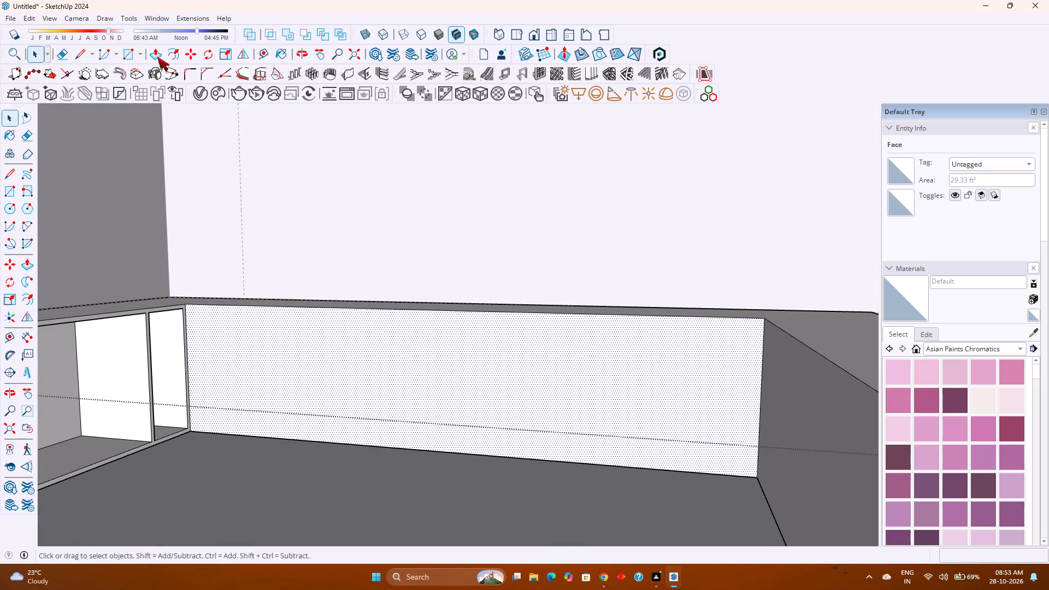
click(179, 58)
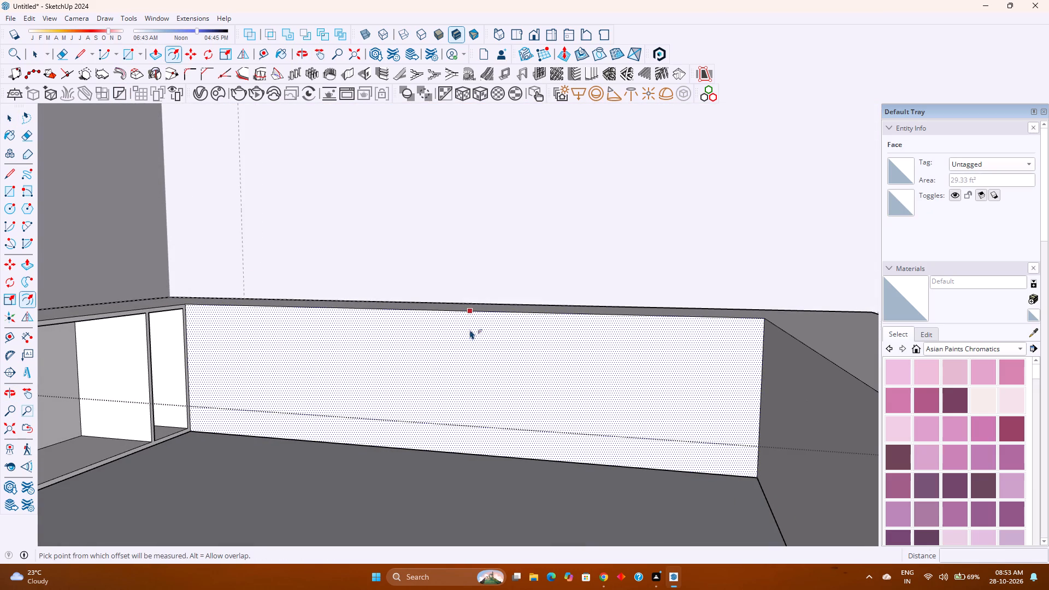
click(474, 317)
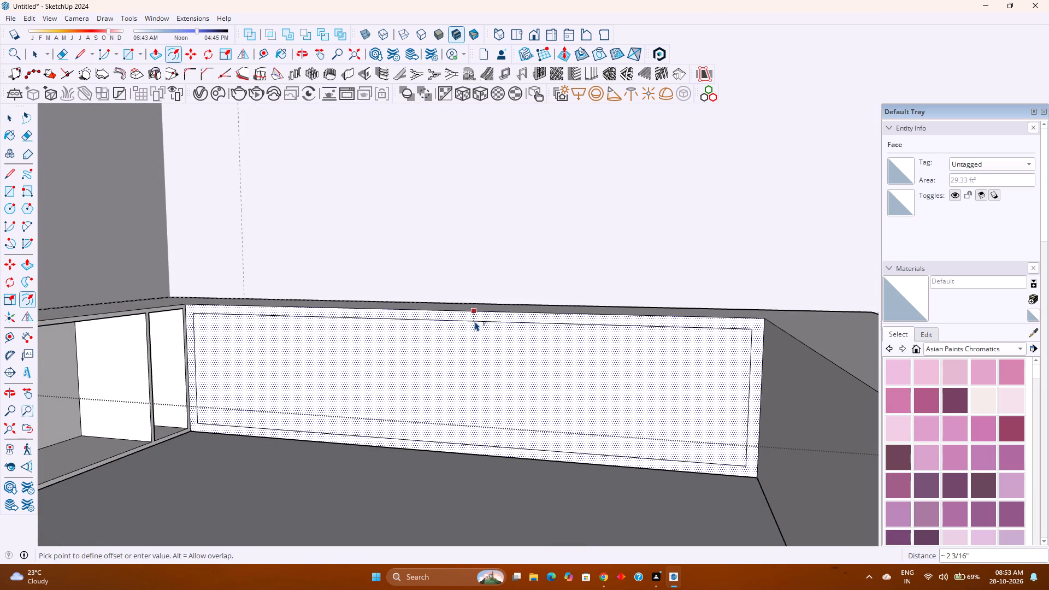
key(1)
key(Return)
key(space)
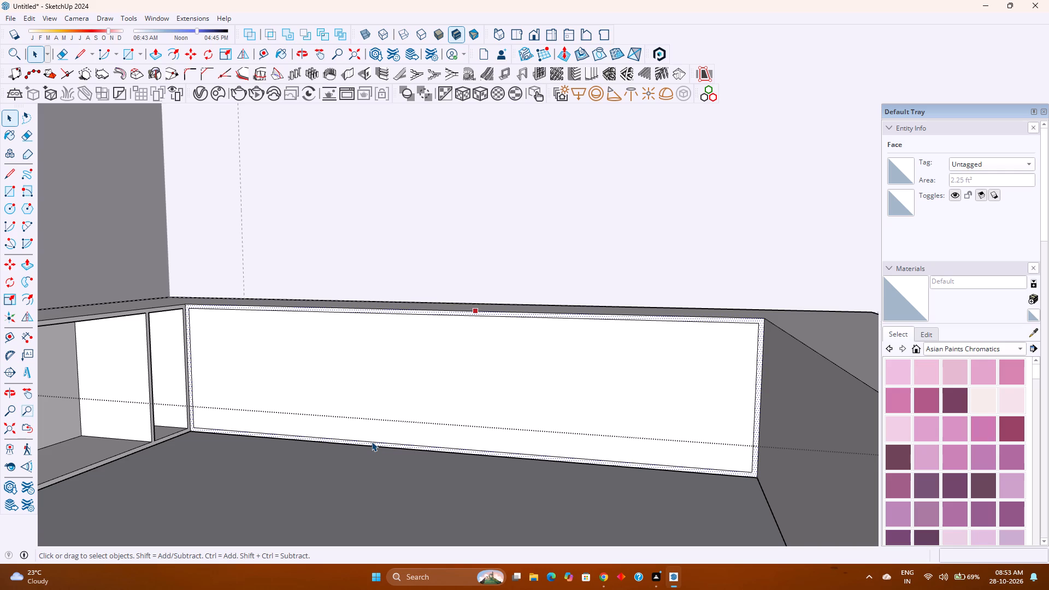
key(Escape)
Copy the inner outline's vertical edge nearest the open-compartment run 1'9" along the back wall run's front face.
click(327, 381)
double_click(327, 381)
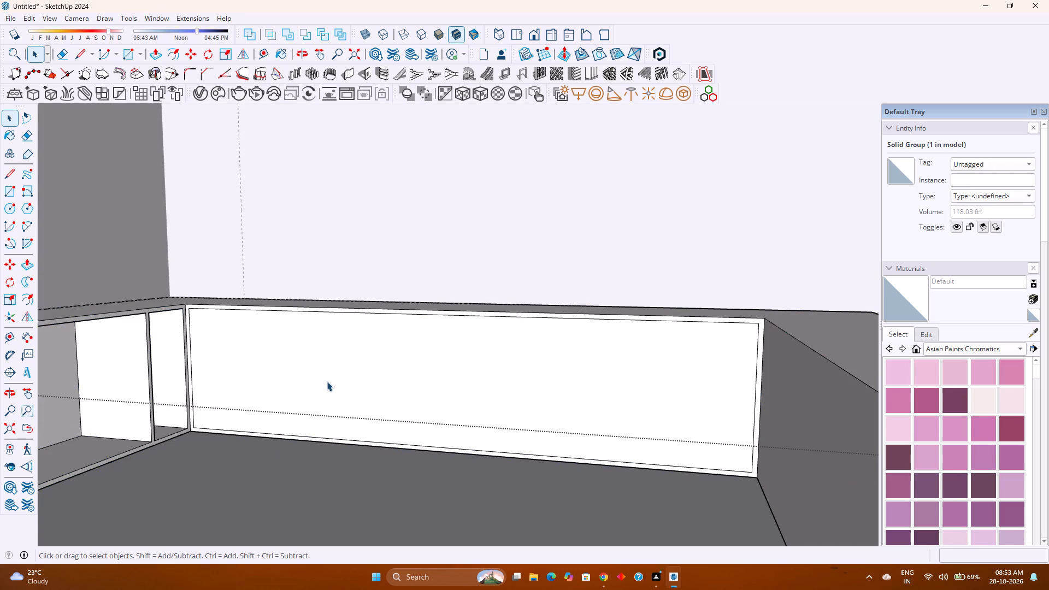
scroll(203, 368, up, 3)
click(186, 368)
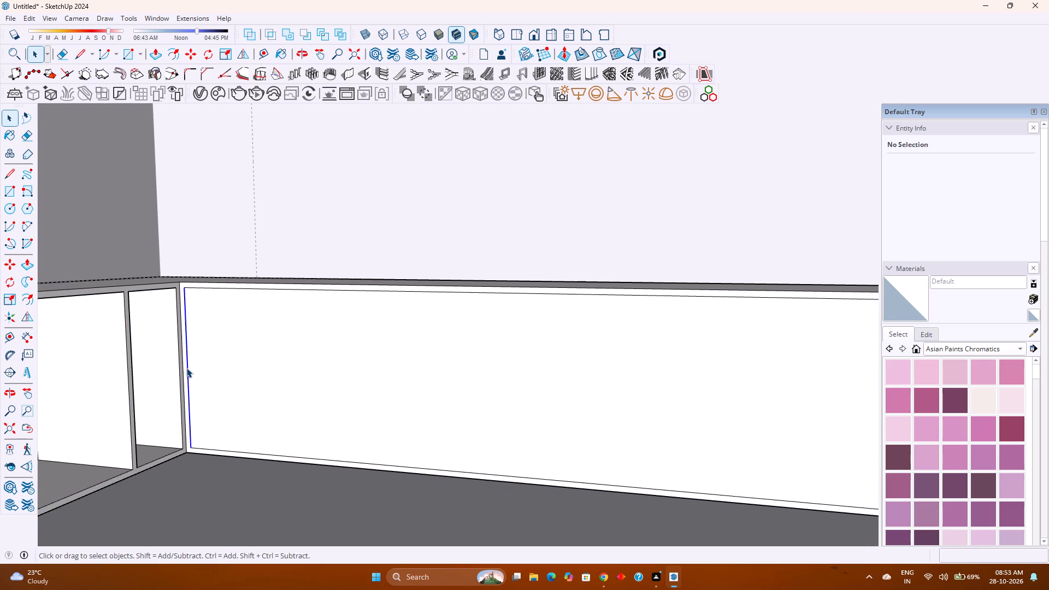
key(m)
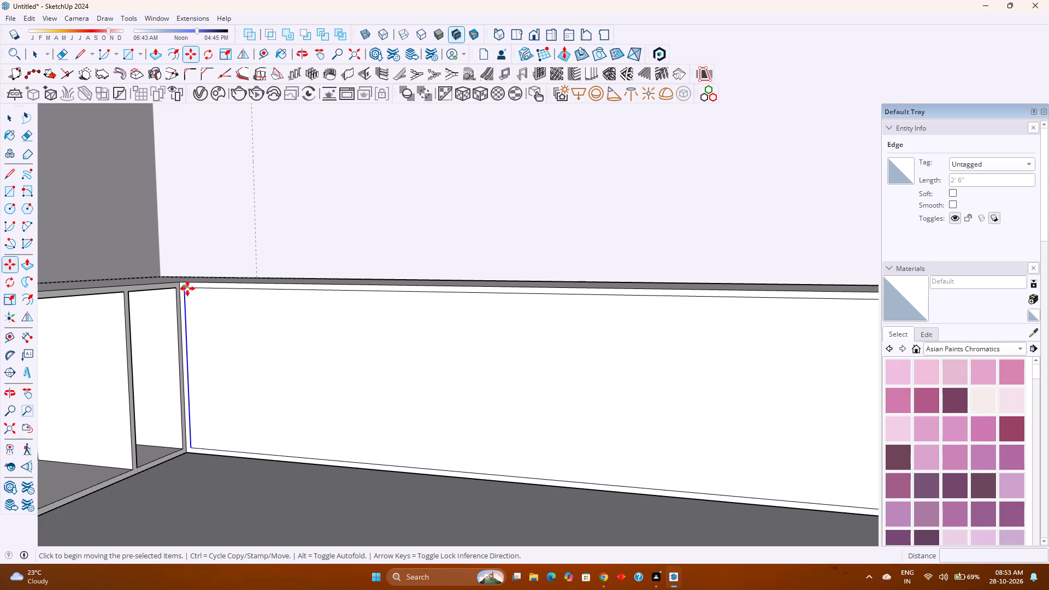
click(187, 288)
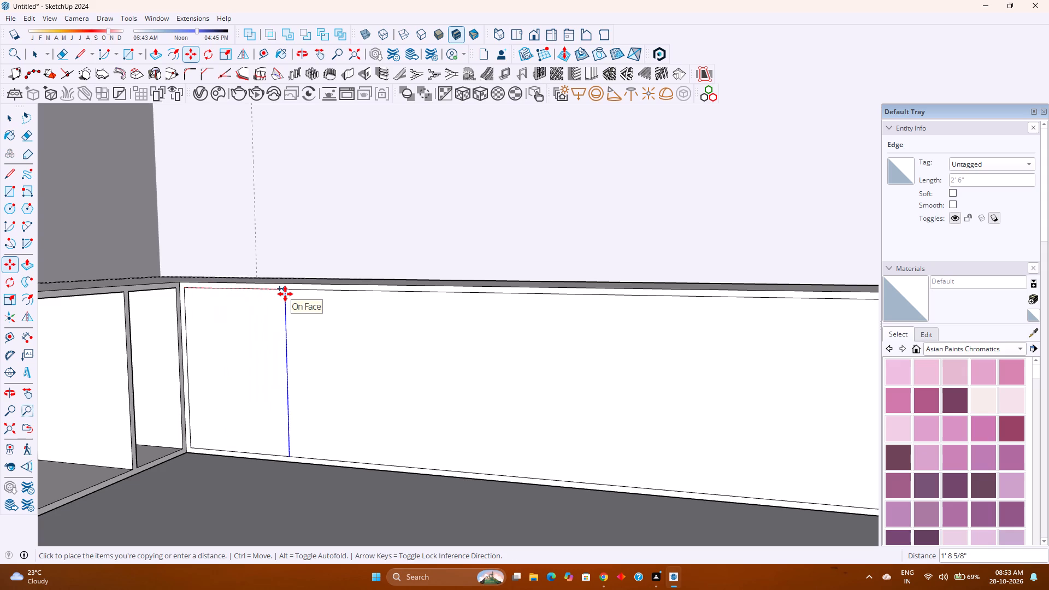
text(1'6)
key(BackSpace)
text(9")
key(Return)
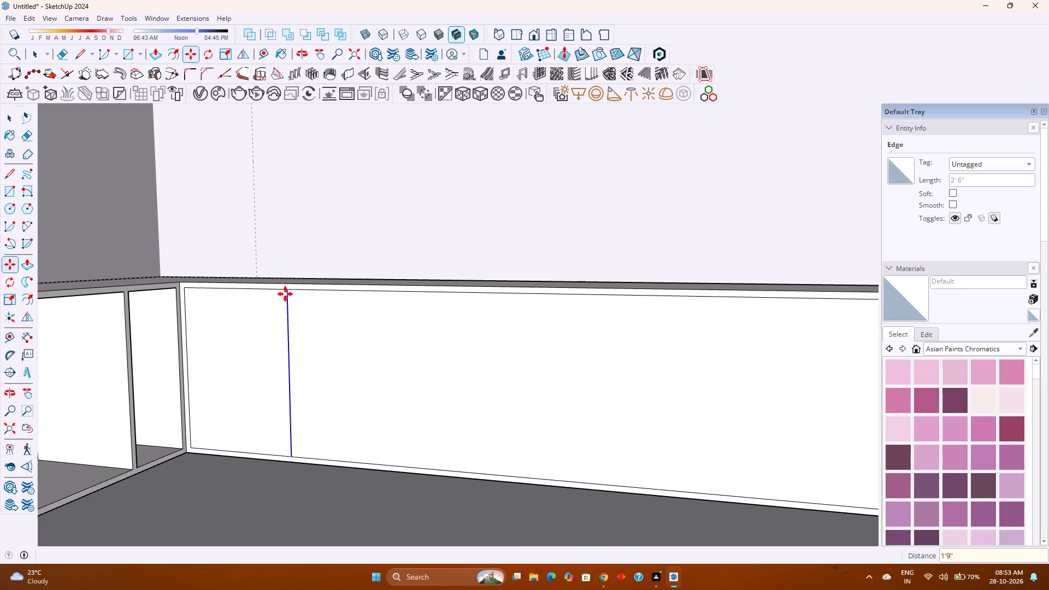
Copy the new vertical divider edge 1" along the red axis, away from the open-compartment run.
click(284, 292)
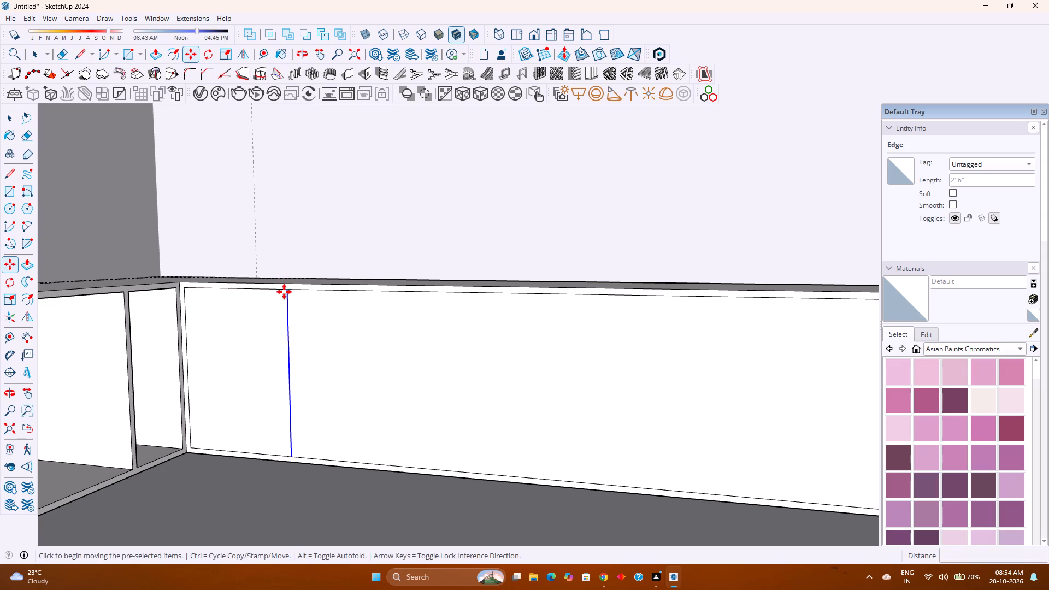
key(Left)
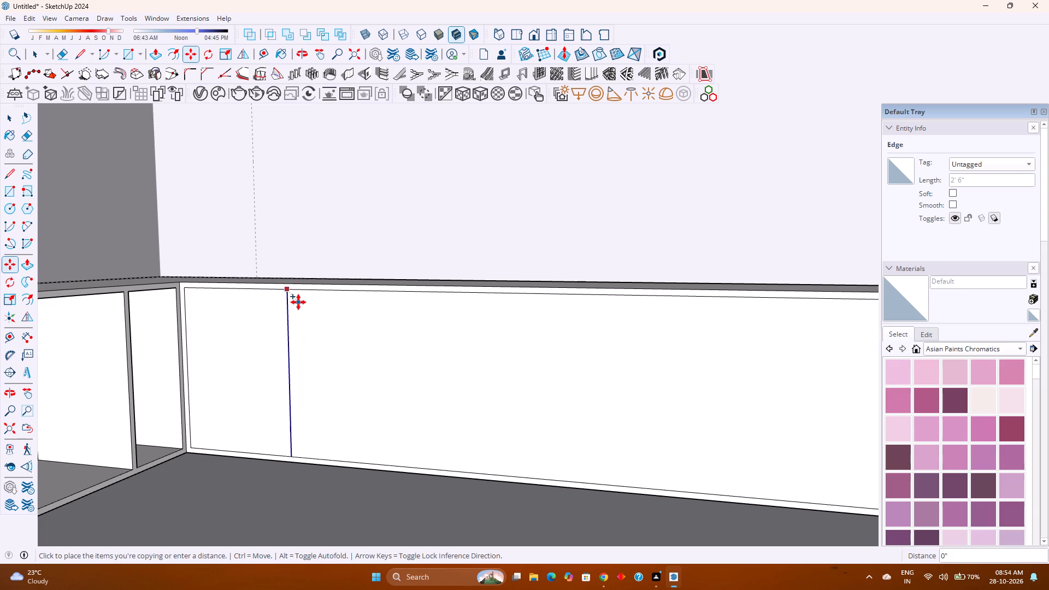
key(Right)
key(1)
key(Return)
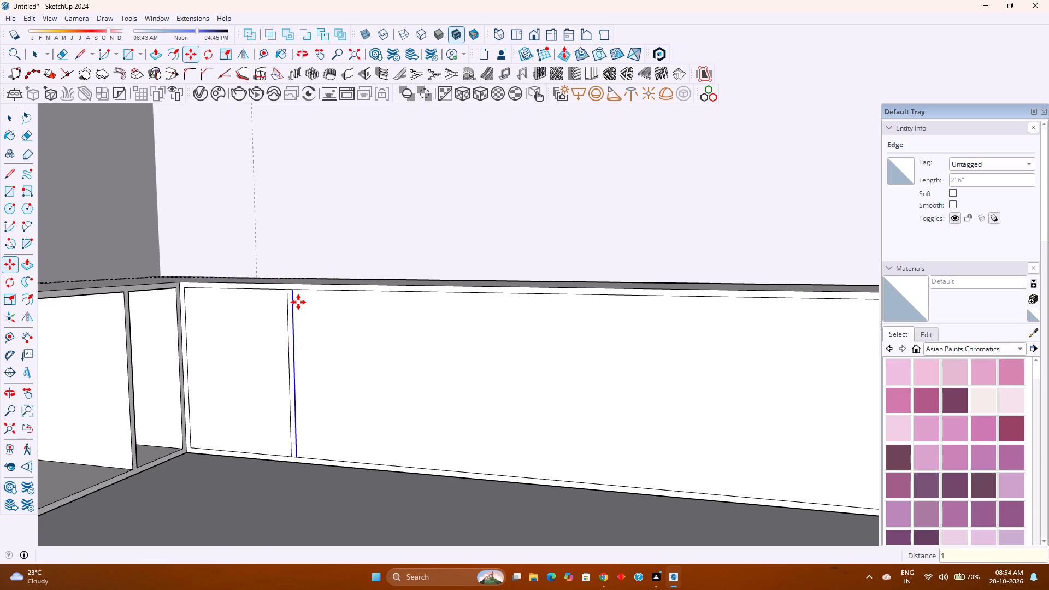
Copy the divider's second edge 9' to the inner outline's far corner and divide the span into 3 equal parts.
click(292, 292)
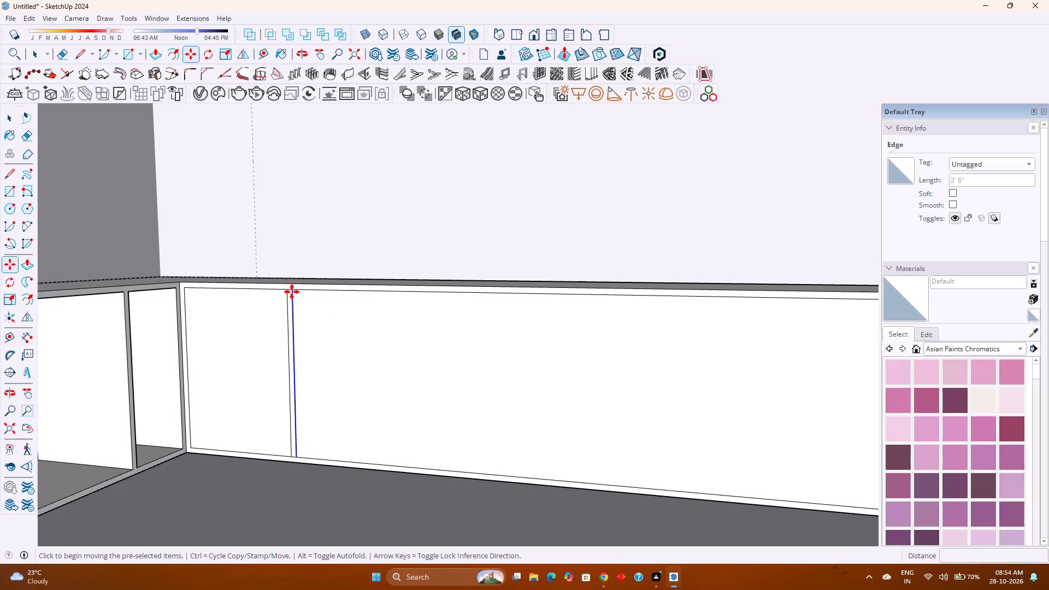
scroll(376, 297, down, 4)
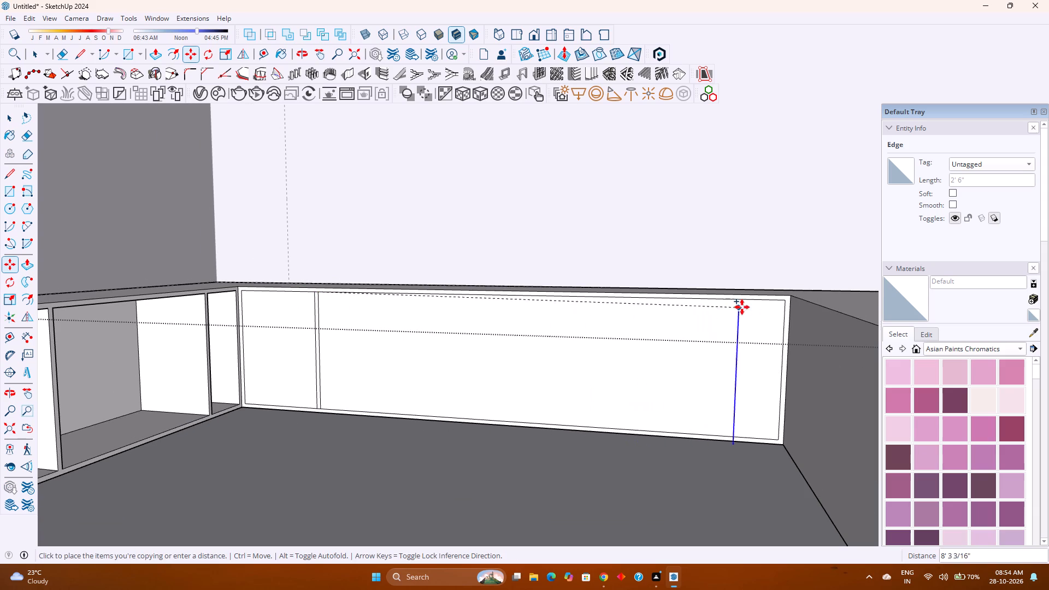
click(787, 303)
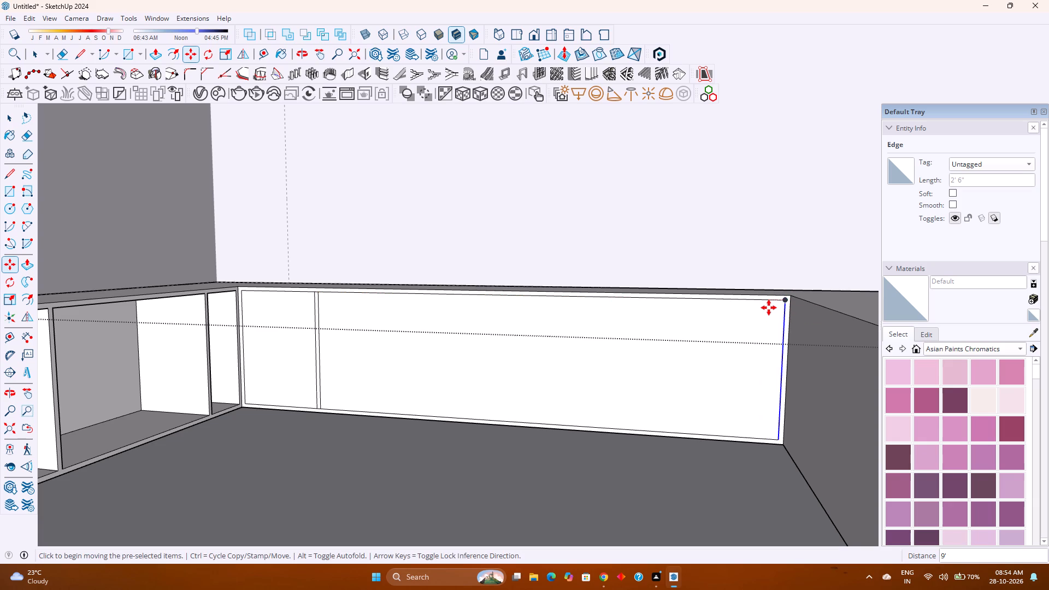
text(/3)
key(Return)
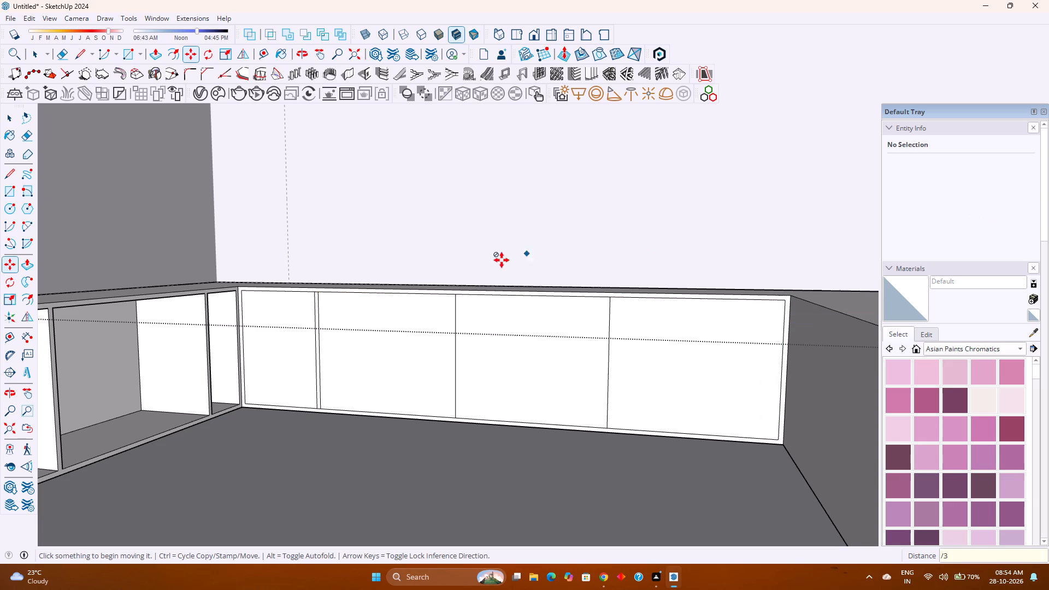
Move the two intermediate vertical edges together 0.5" along the red axis, away from the open-compartment run.
middle_drag(463, 344, 462, 351)
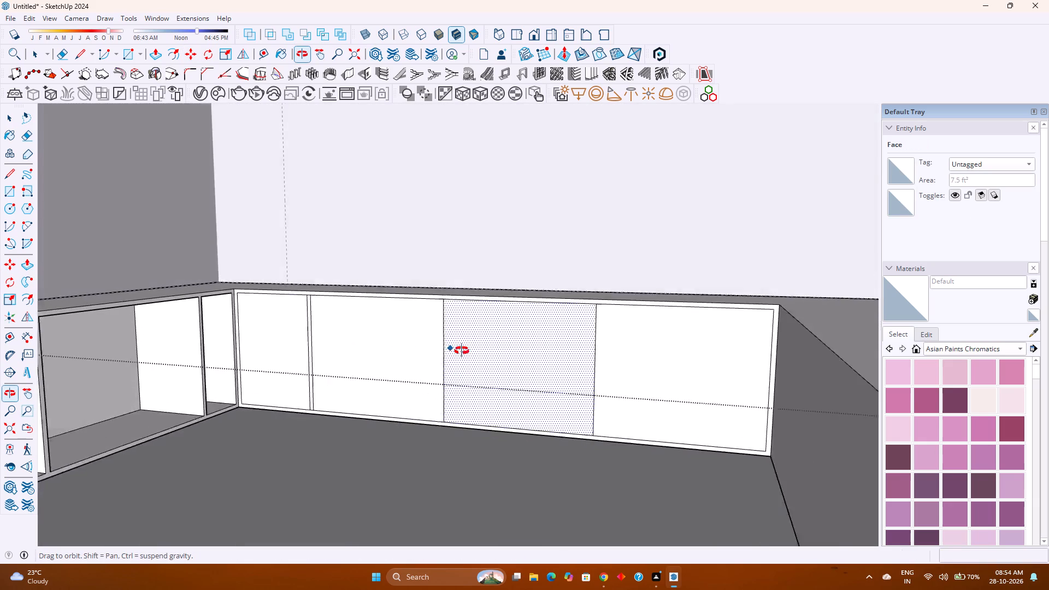
middle_drag(462, 351, 491, 352)
middle_click(491, 352)
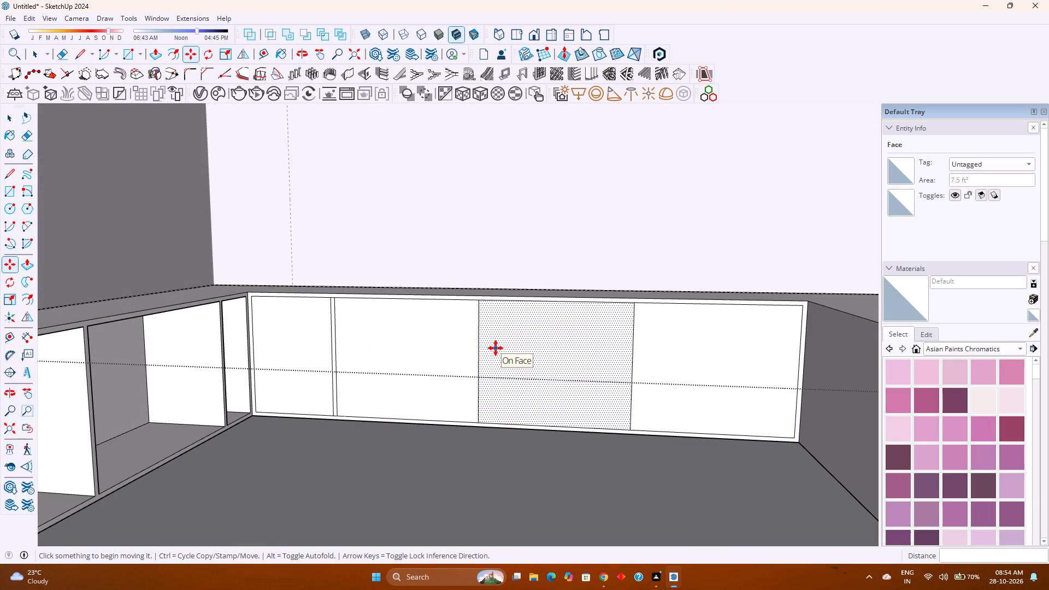
key(space)
drag(655, 387, 617, 373)
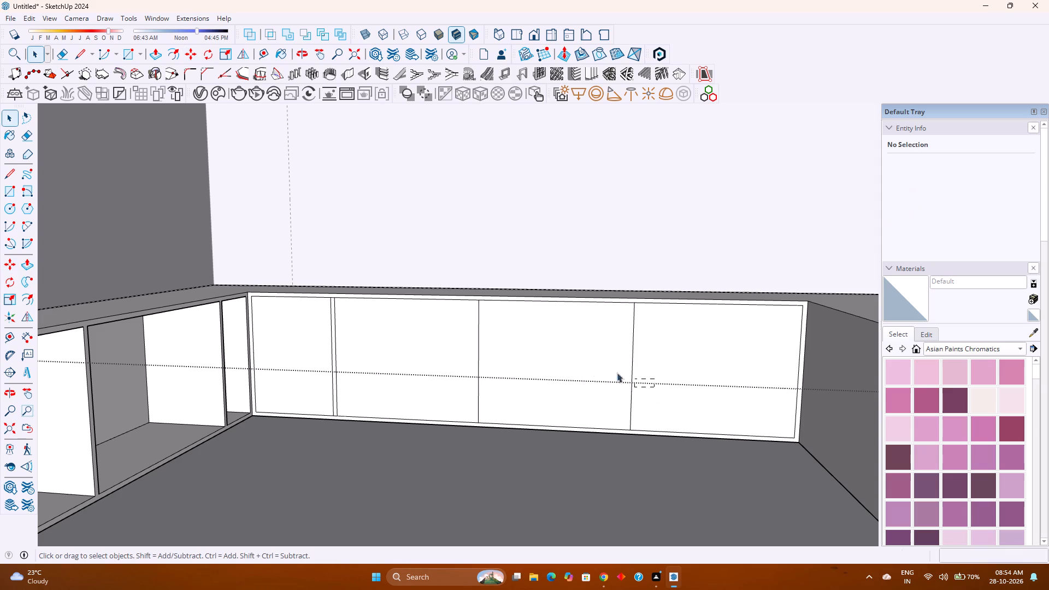
drag(617, 373, 458, 346)
right_click(519, 357)
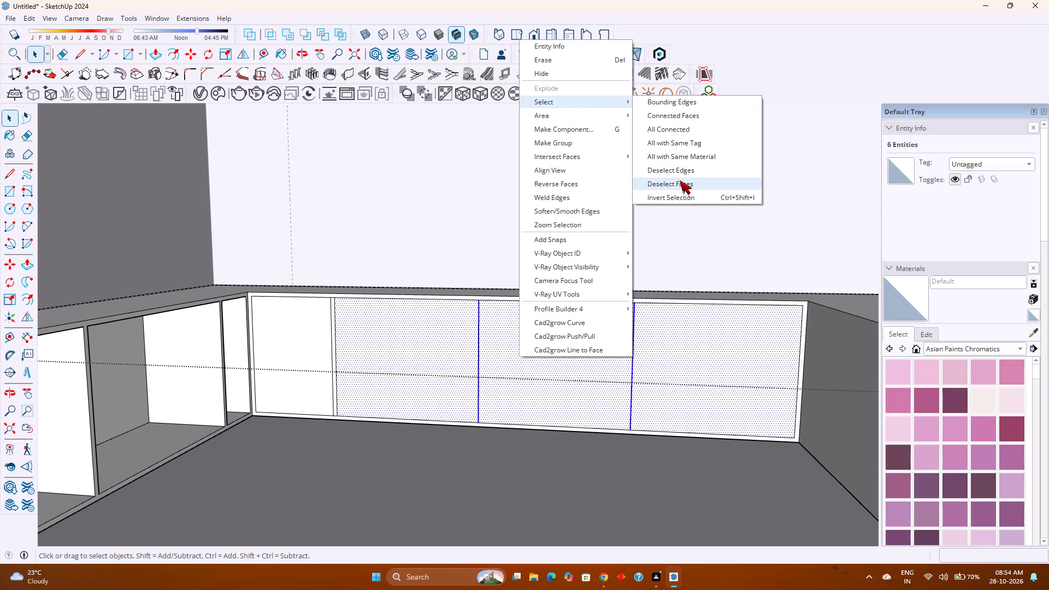
click(680, 180)
key(m)
scroll(637, 311, up, 3)
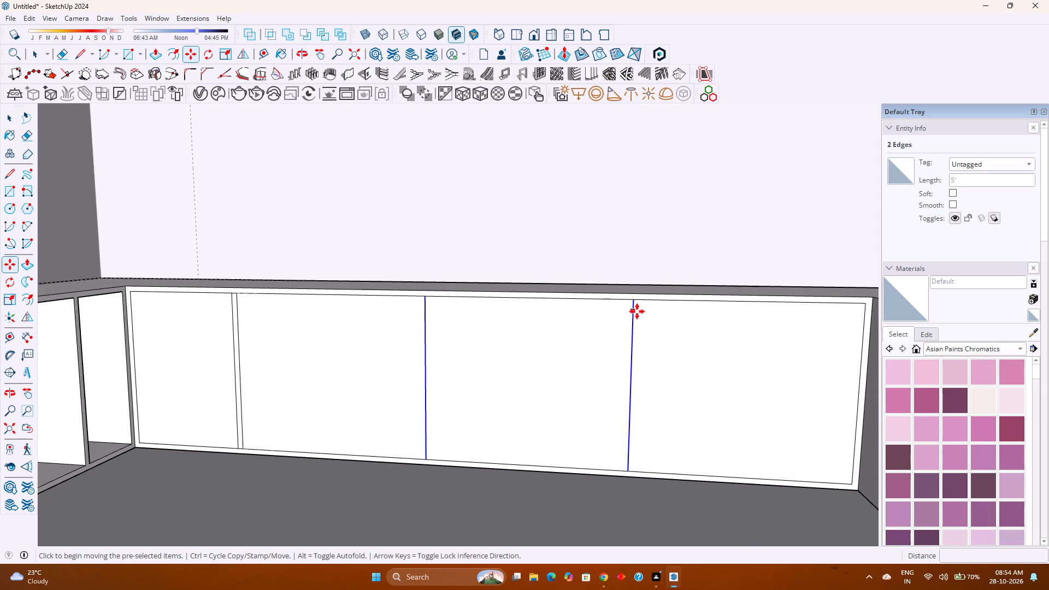
scroll(637, 311, up, 3)
click(634, 298)
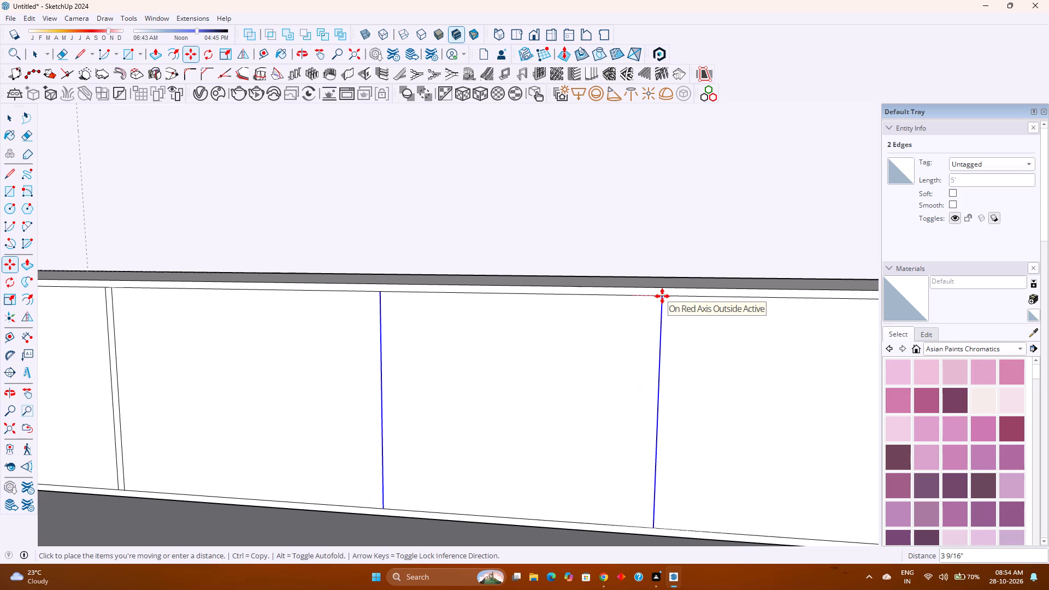
text(0.)
key(5)
key(Return)
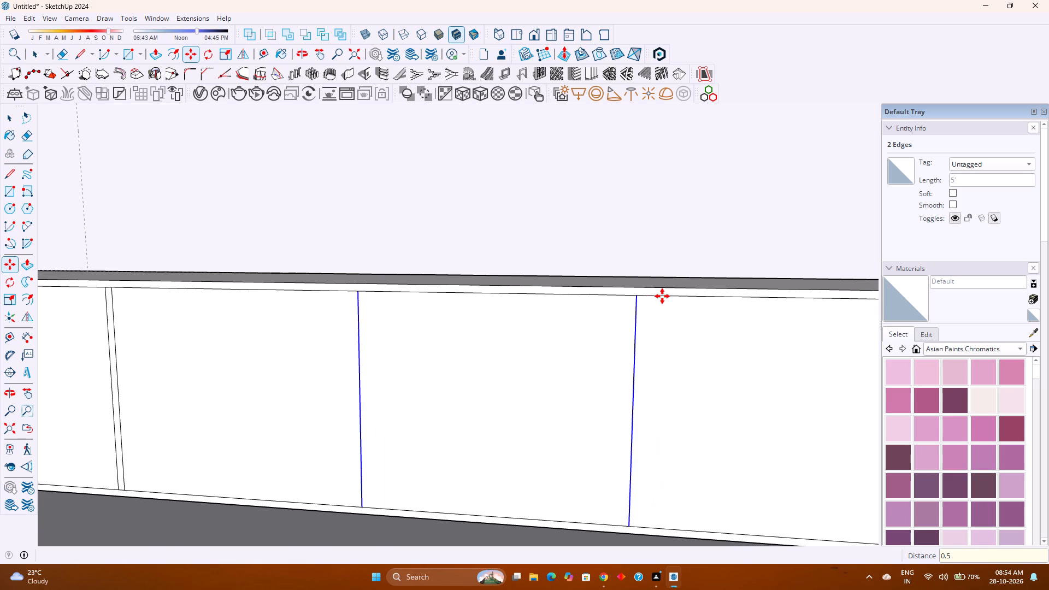
Copy both shifted vertical edges 1" back toward the open-compartment run to form two divider strips.
click(638, 298)
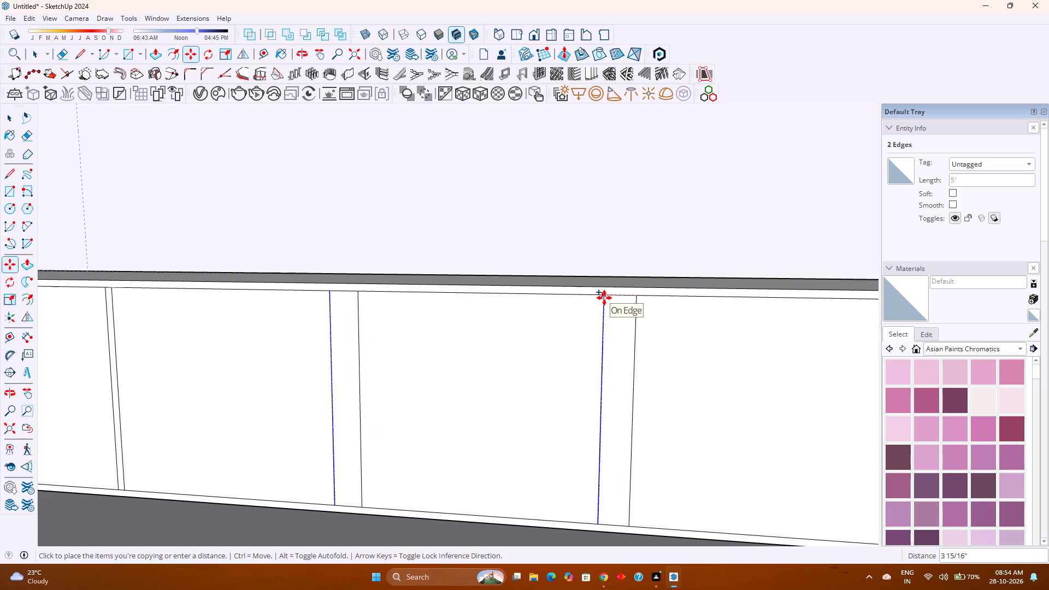
key(Right)
key(1)
key(Return)
Erase the short edge segments across the tops of the three divider strips so they join the upper frame.
key(e)
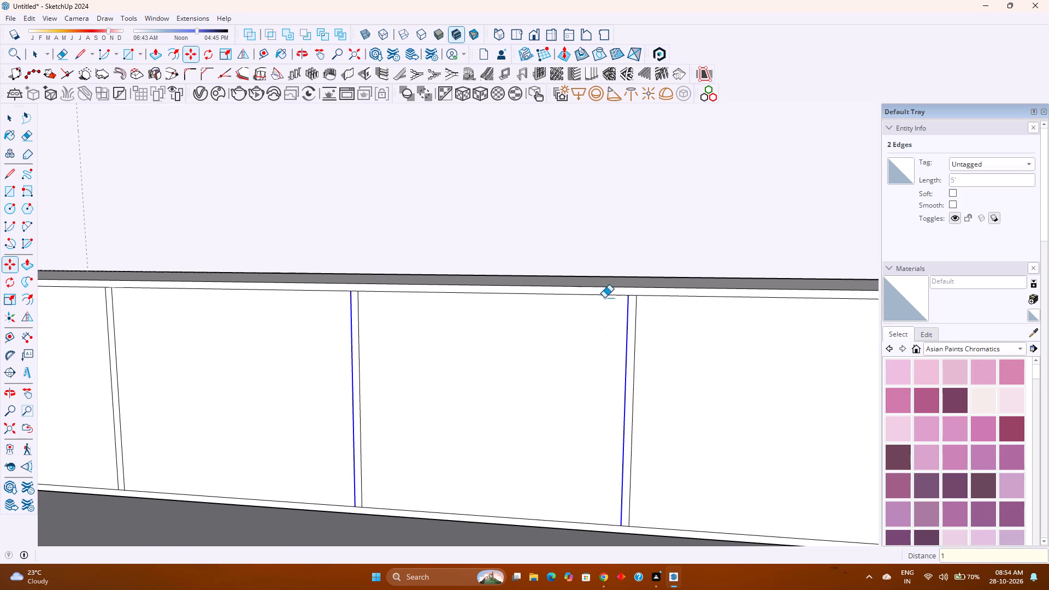
scroll(634, 291, up, 2)
click(632, 297)
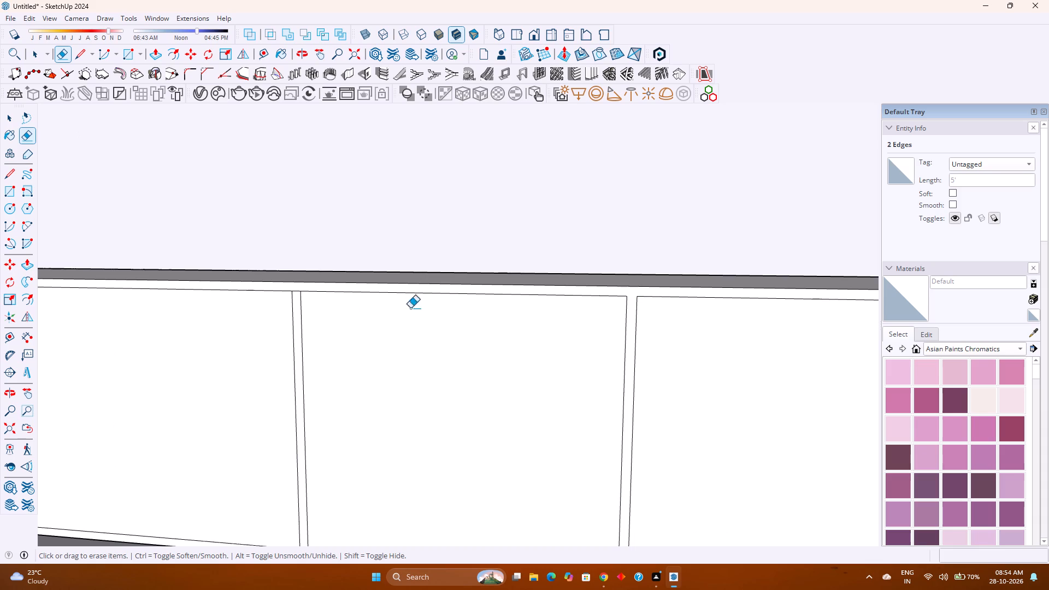
click(298, 293)
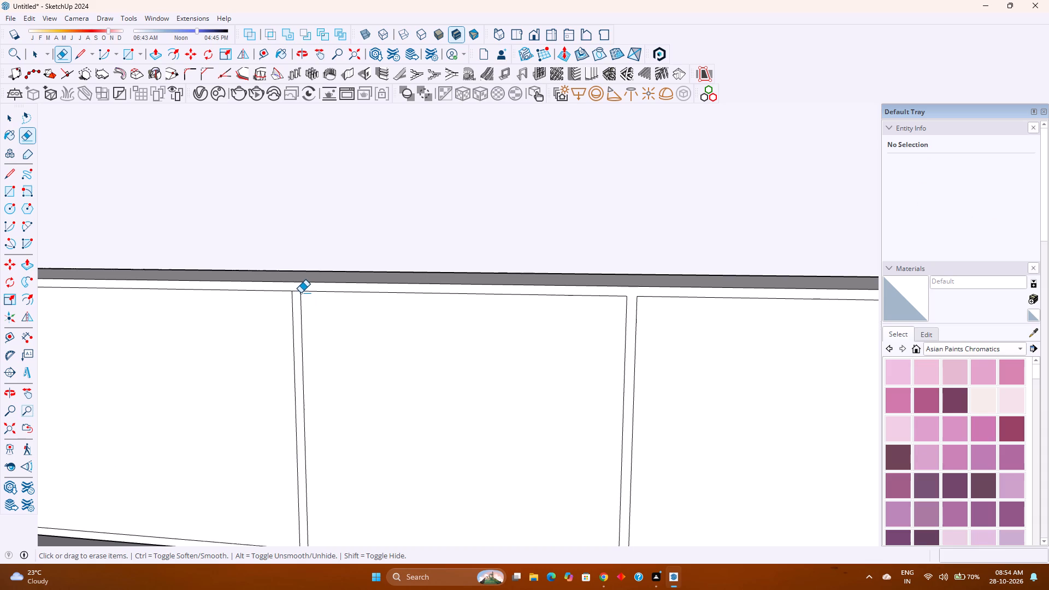
click(296, 293)
click(297, 290)
scroll(338, 312, down, 3)
shift+middle_drag(339, 318, 546, 314)
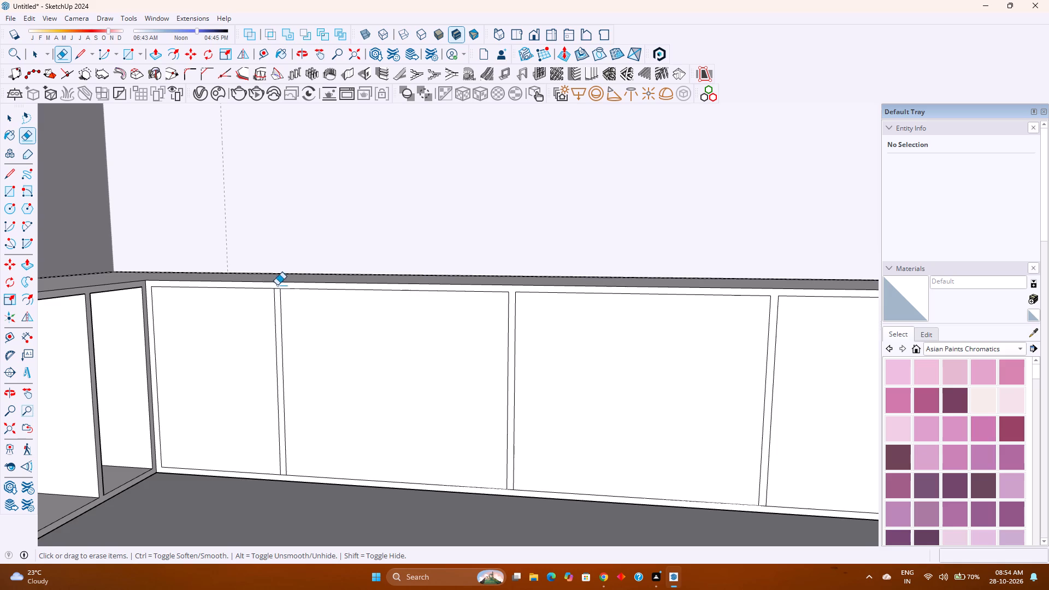
scroll(276, 285, up, 7)
click(280, 293)
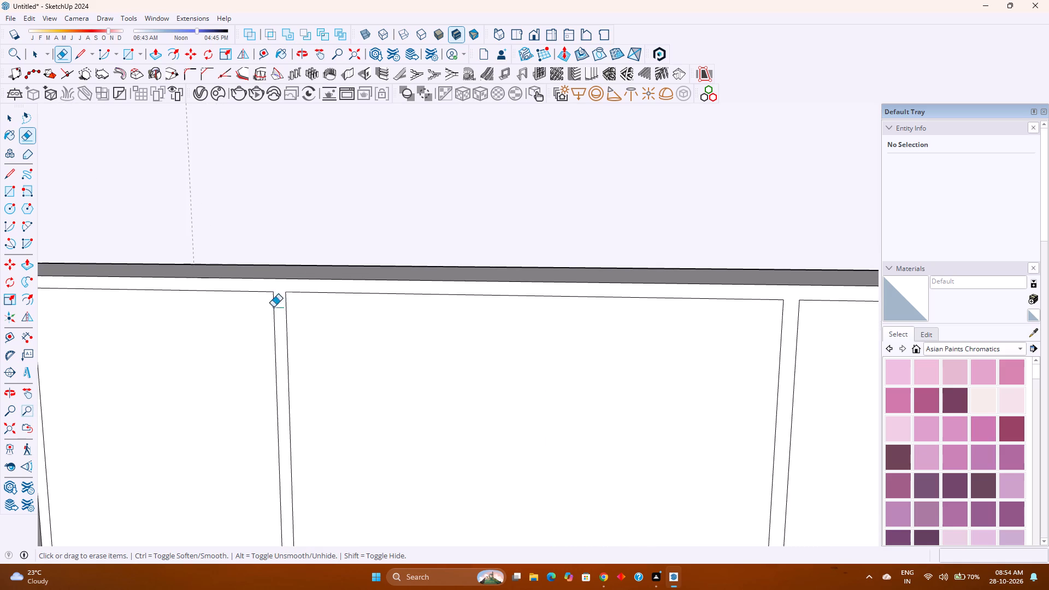
Erase the short edge segments across the bottoms of the three divider strips so they join the lower frame.
scroll(358, 395, down, 19)
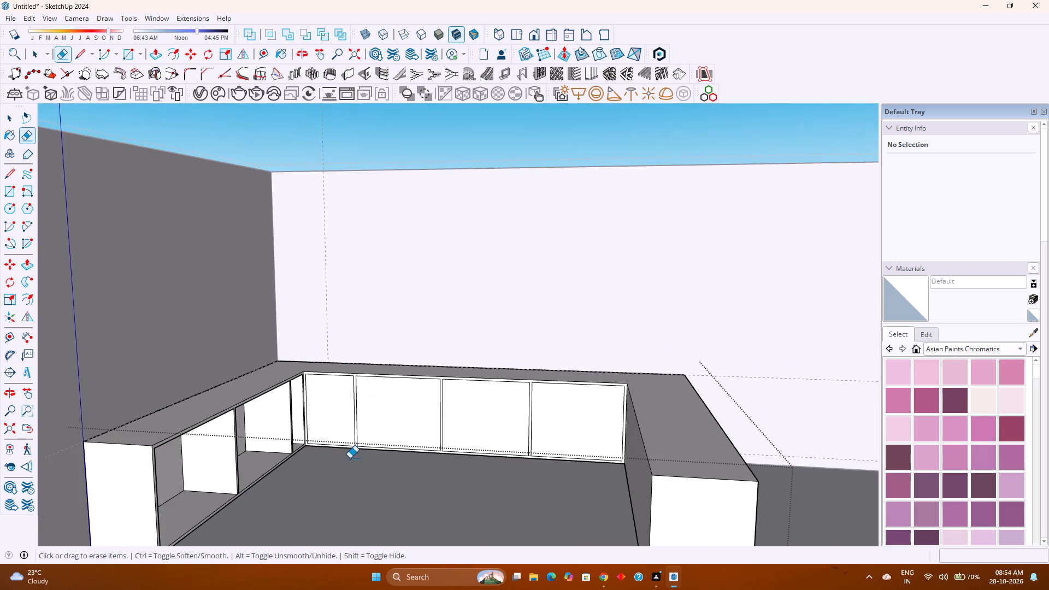
scroll(349, 459, up, 10)
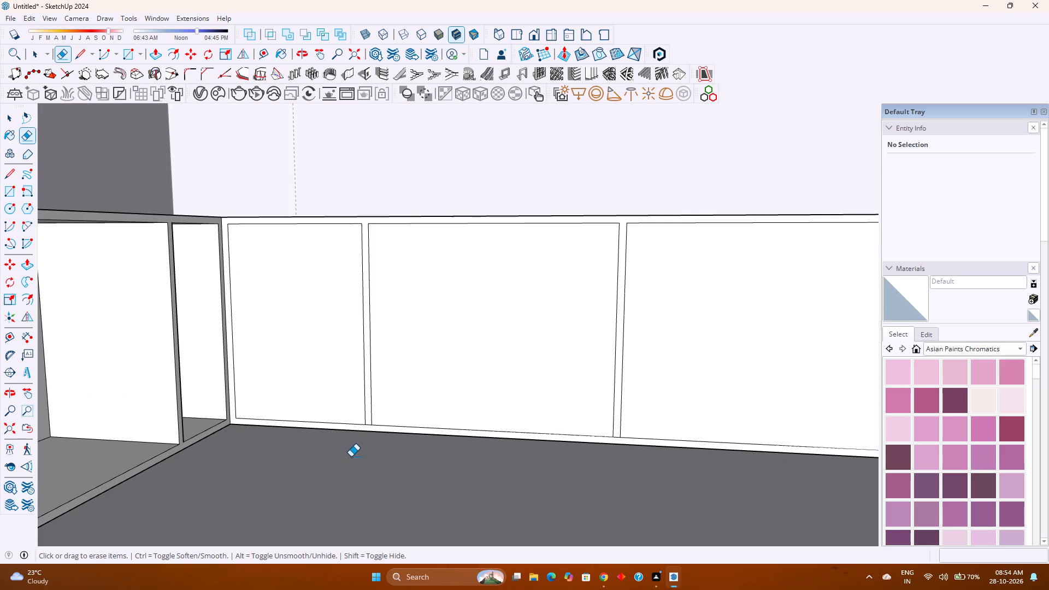
scroll(366, 423, up, 6)
click(370, 426)
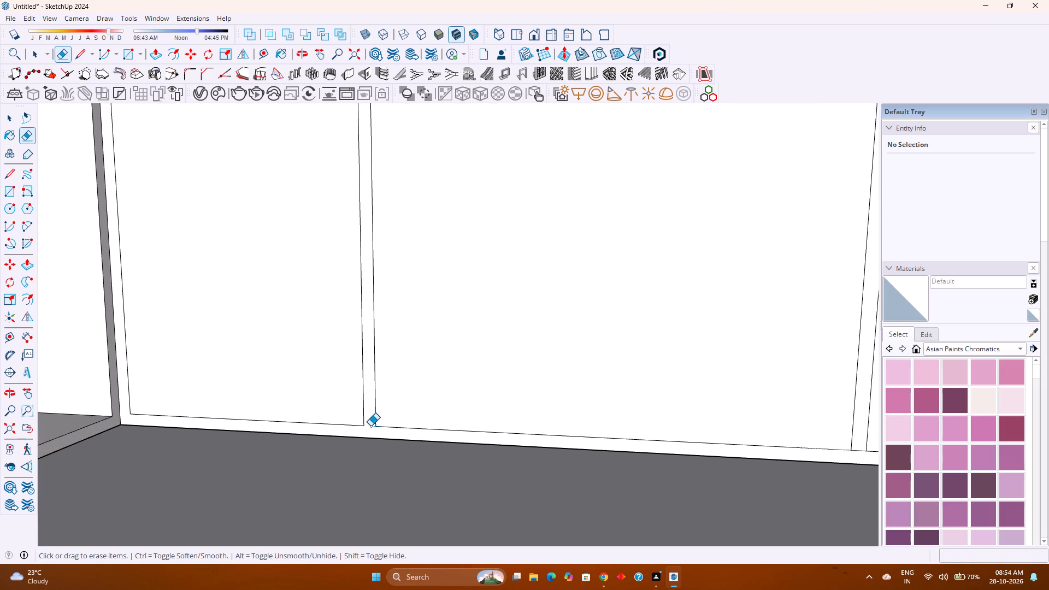
scroll(370, 426, down, 6)
scroll(634, 437, up, 5)
click(634, 440)
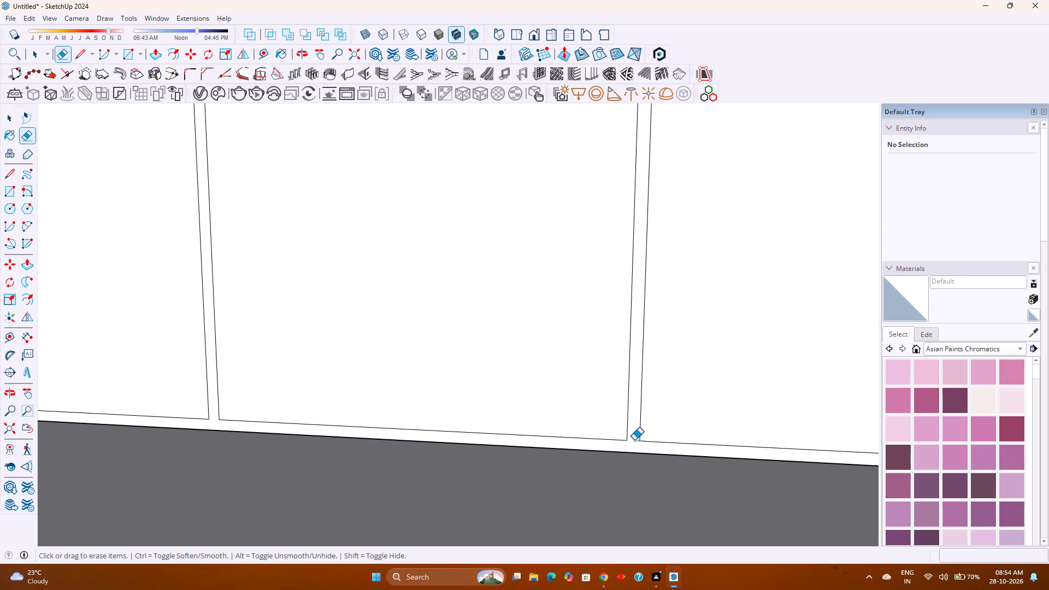
scroll(611, 436, down, 10)
scroll(817, 460, up, 11)
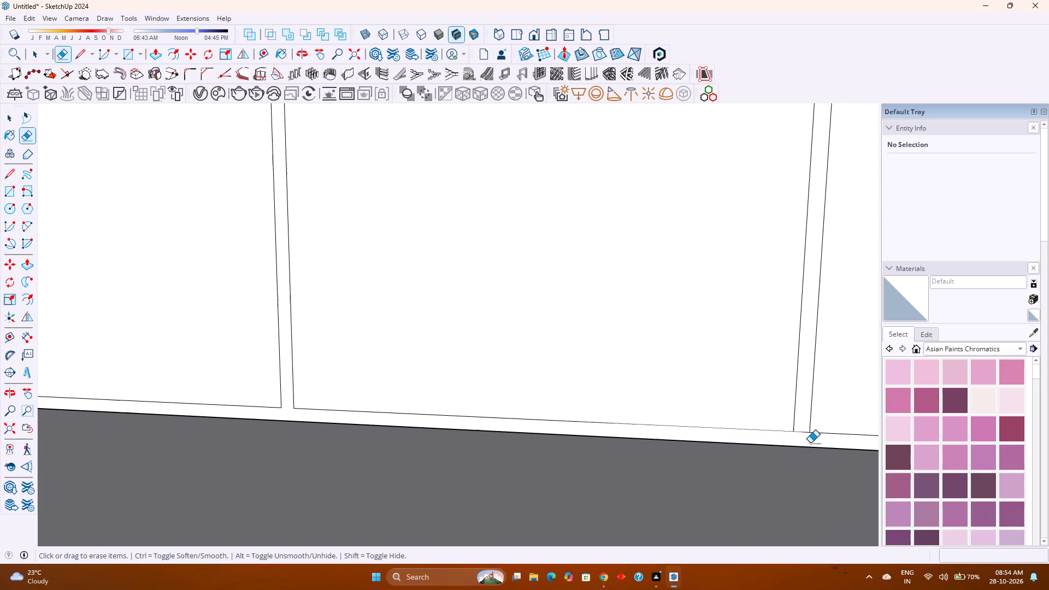
click(800, 431)
Push the four framed panels of the back wall run 1'8" inward to hollow out the compartments.
scroll(674, 425, down, 4)
shift+middle_drag(665, 424, 304, 428)
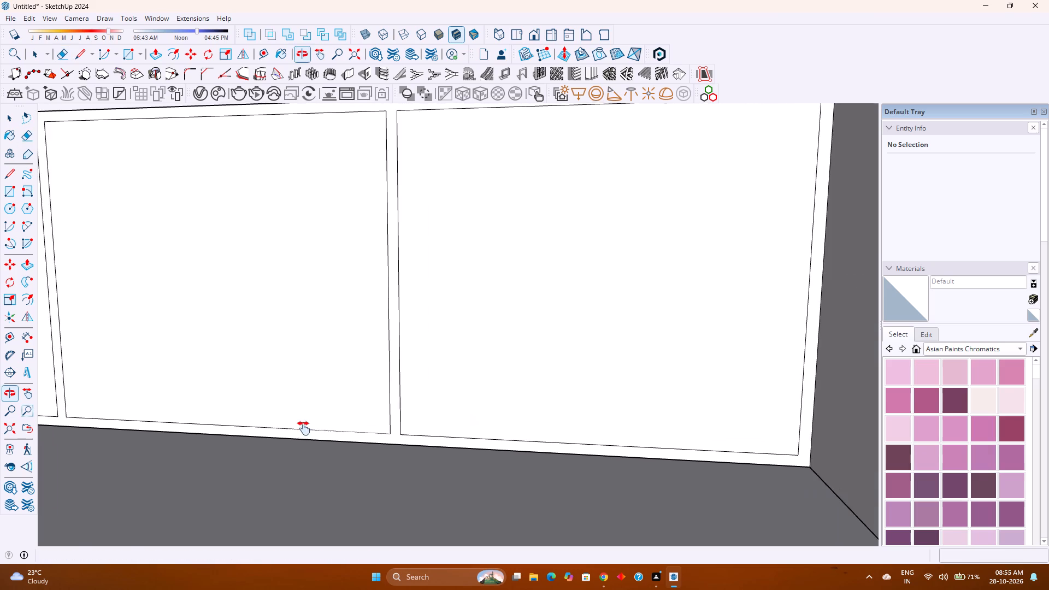
shift+middle_click(307, 428)
shift+middle_click(304, 428)
shift+middle_drag(304, 428, 307, 428)
scroll(303, 428, down, 2)
scroll(351, 428, down, 2)
middle_drag(355, 429, 405, 440)
middle_click(405, 440)
scroll(405, 440, down, 4)
shift+middle_drag(408, 440, 512, 447)
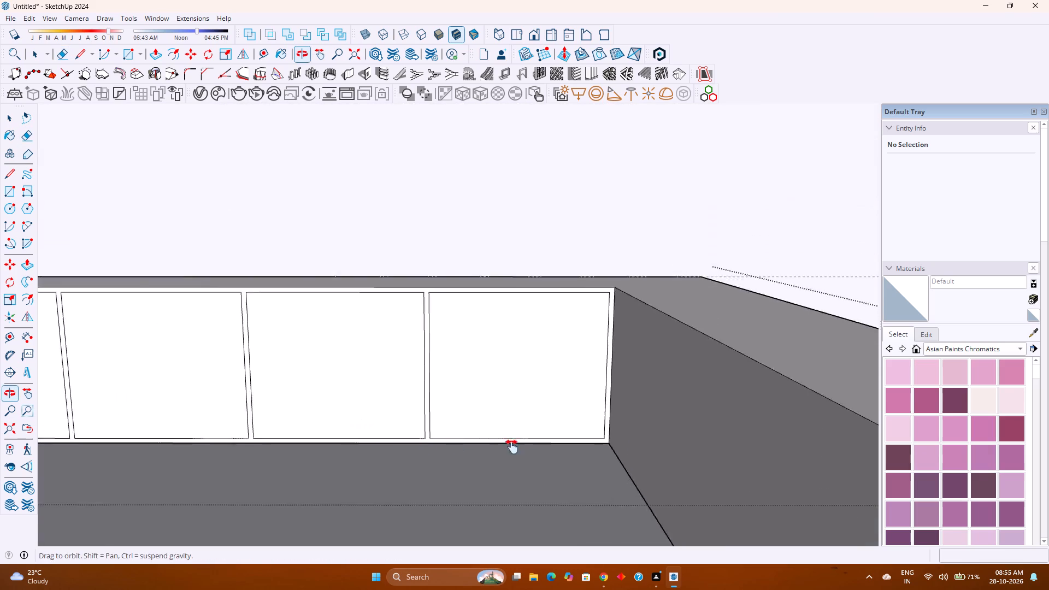
shift+middle_drag(512, 447, 623, 446)
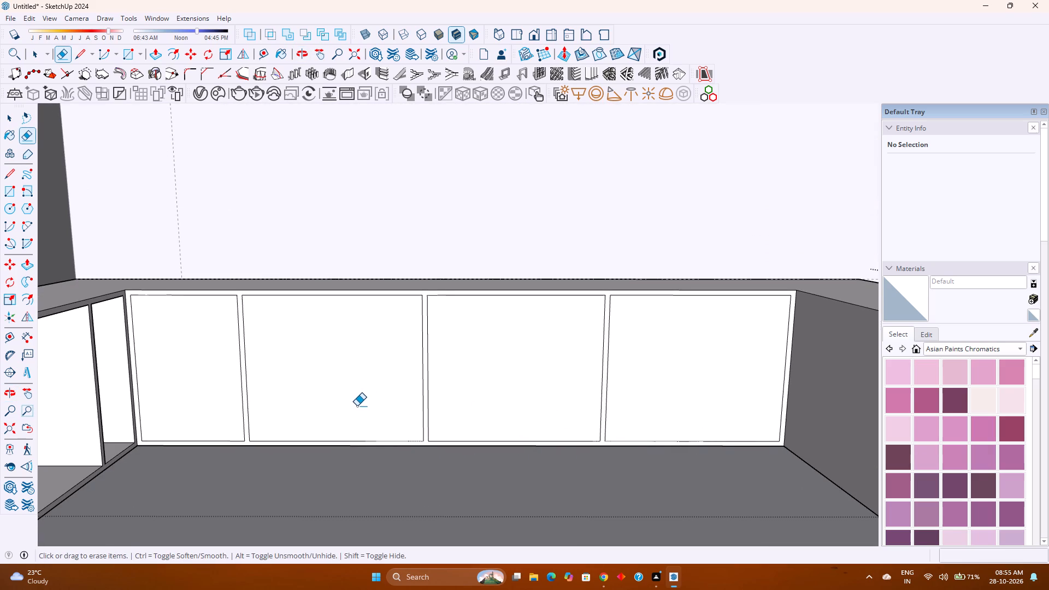
key(p)
click(192, 392)
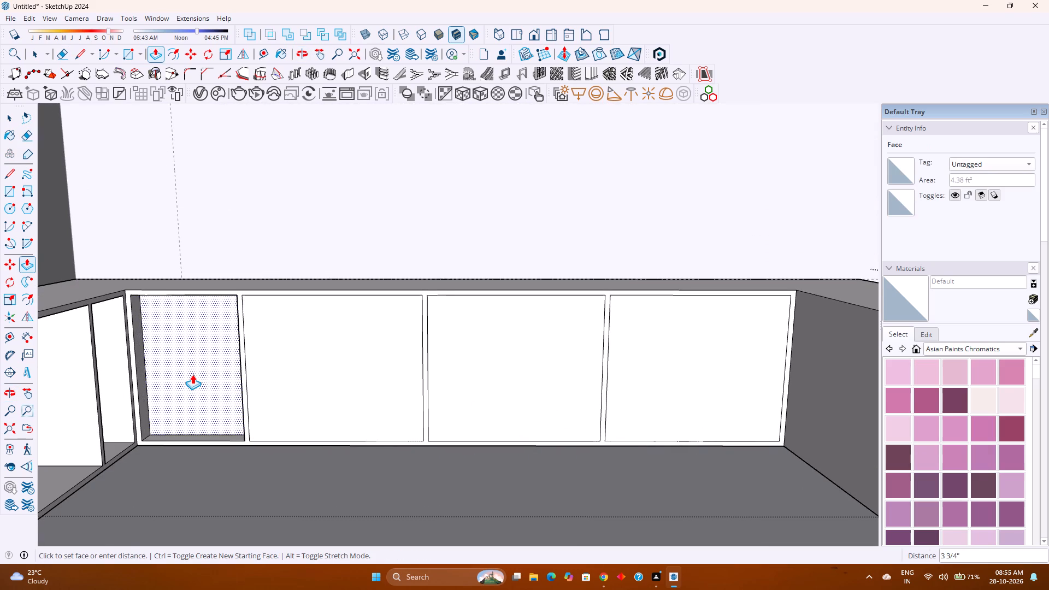
text(1'8)
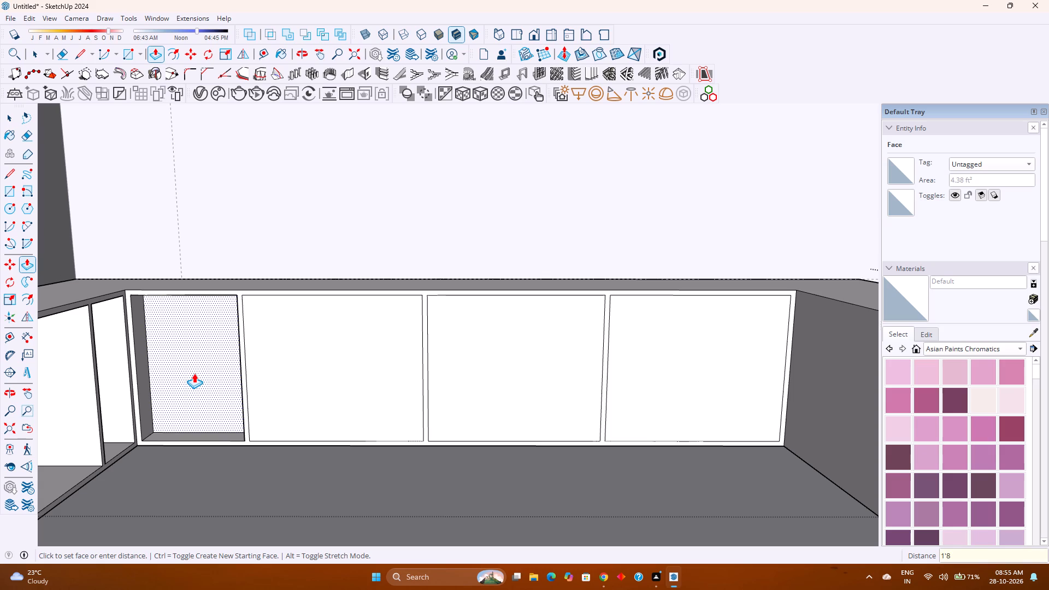
key(Return)
double_click(327, 384)
double_click(542, 365)
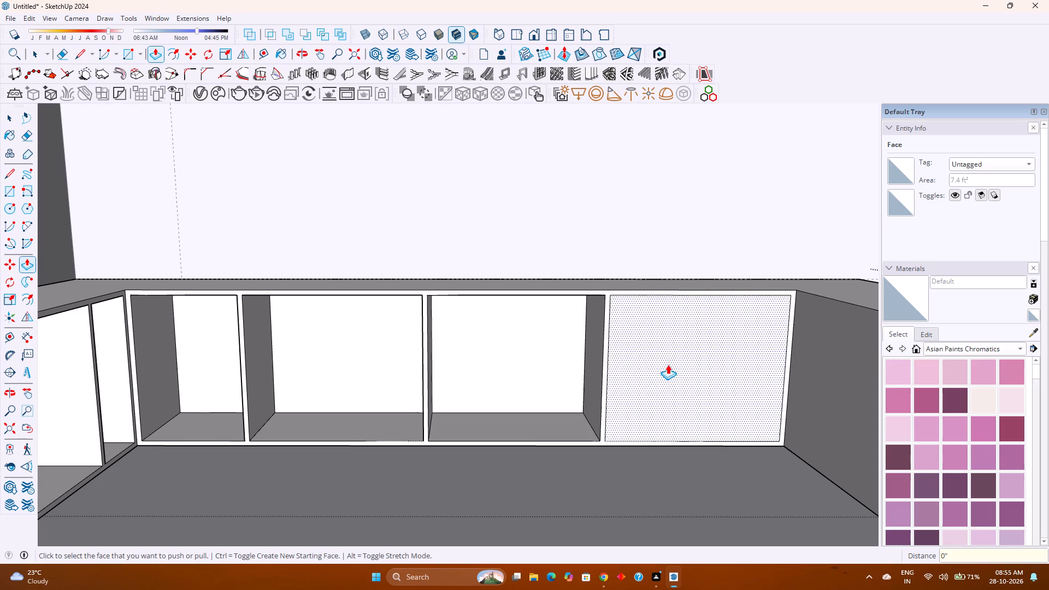
double_click(669, 364)
Copy the front vertical edge of the back run's corner compartment 1" inward along its corner-side inner face.
middle_drag(459, 377, 378, 388)
middle_click(378, 388)
scroll(157, 372, up, 5)
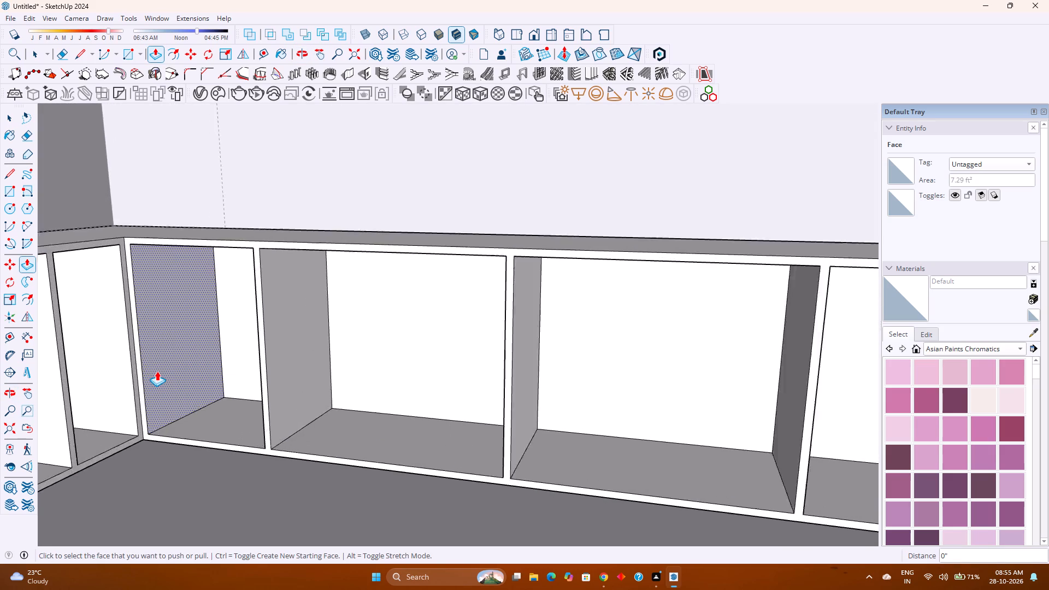
scroll(157, 371, up, 3)
middle_drag(154, 371, 134, 380)
middle_click(134, 380)
key(space)
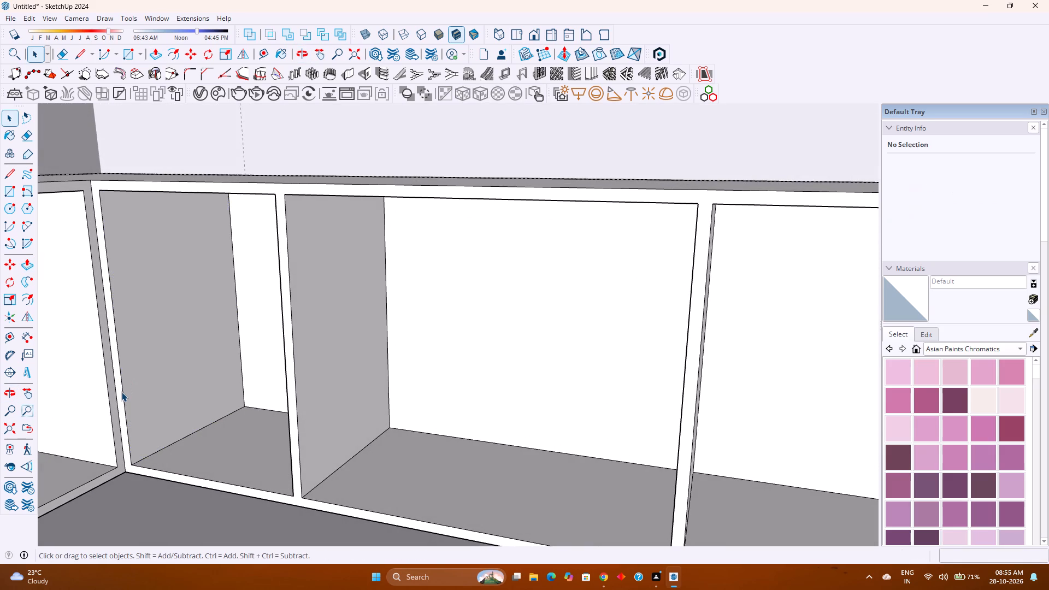
click(121, 392)
key(m)
click(121, 392)
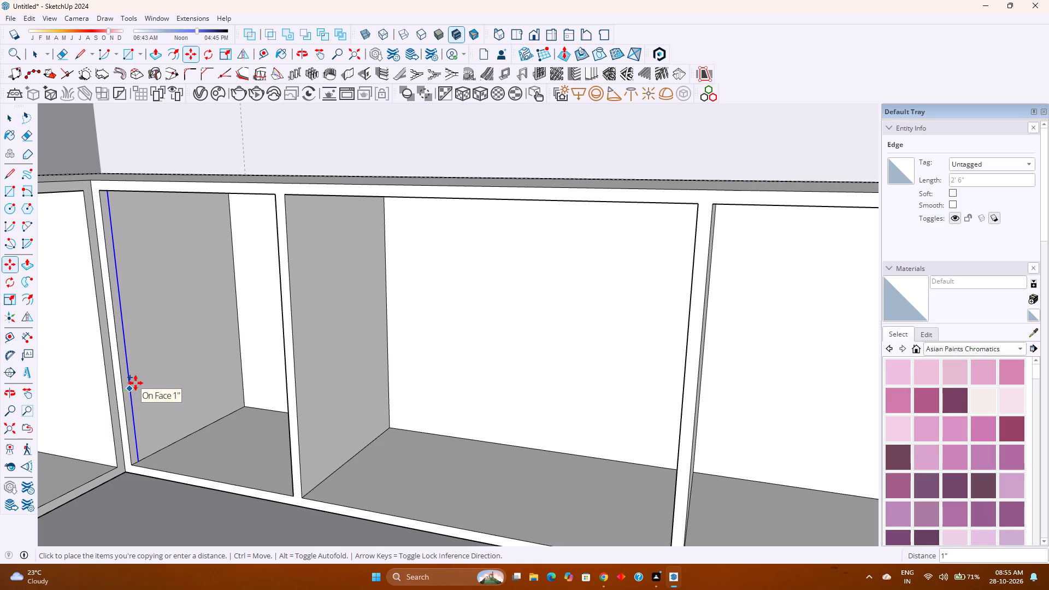
key(1)
key(Return)
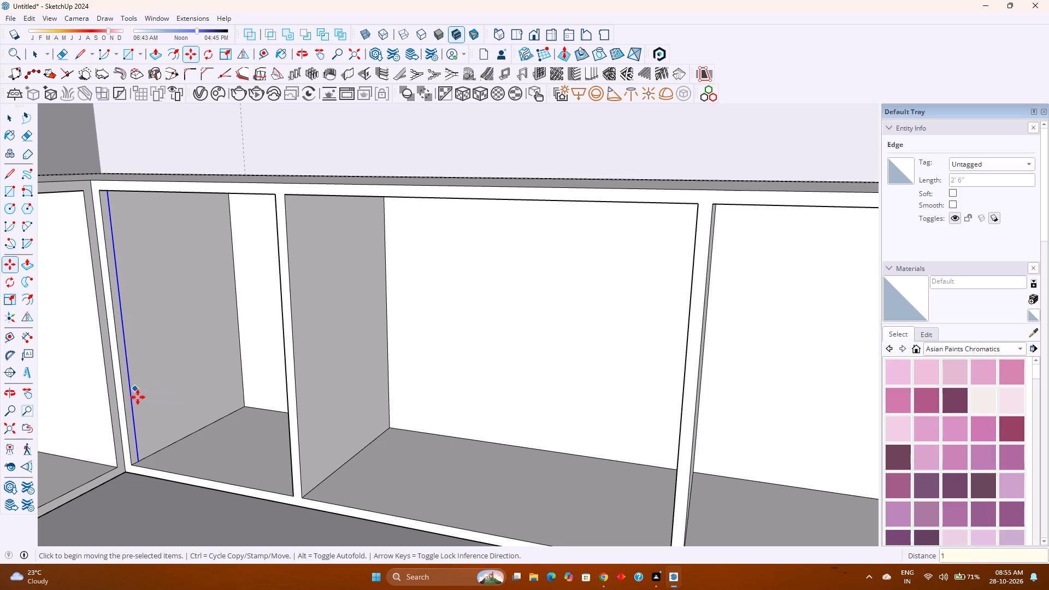
Push the rest of that corner-side face 1'9" into the cabinet corner, matching the far side of the adjoining run's end compartment.
key(p)
click(183, 371)
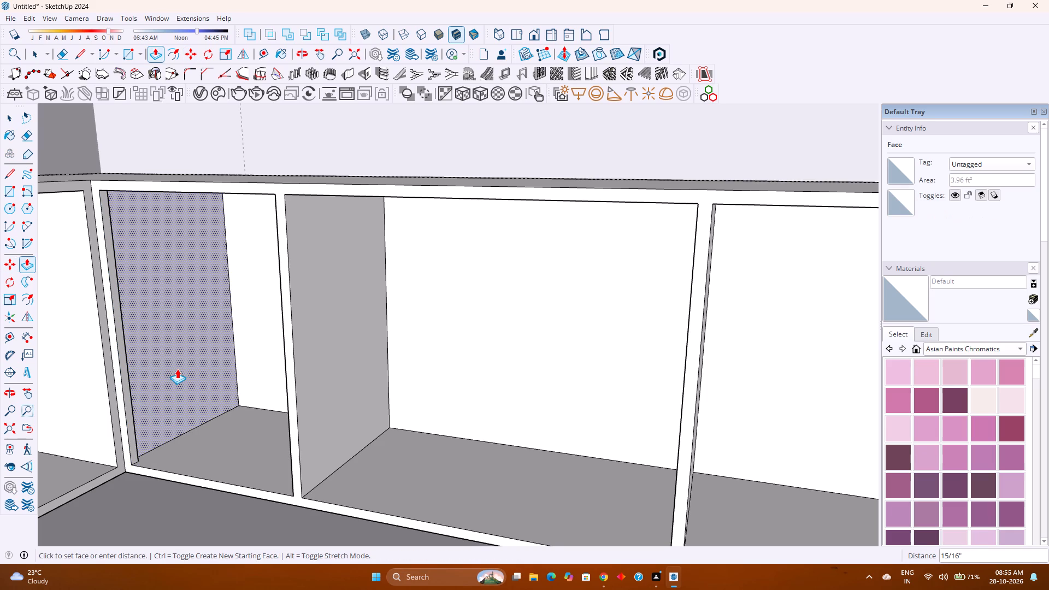
shift+middle_drag(177, 369, 390, 446)
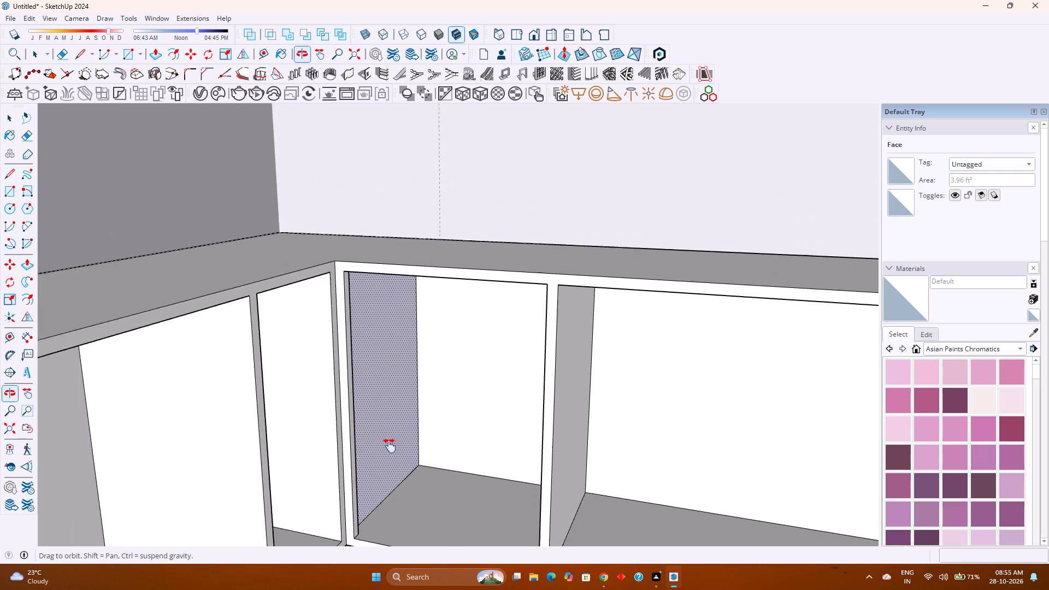
shift+middle_drag(390, 446, 398, 457)
middle_drag(327, 435, 235, 403)
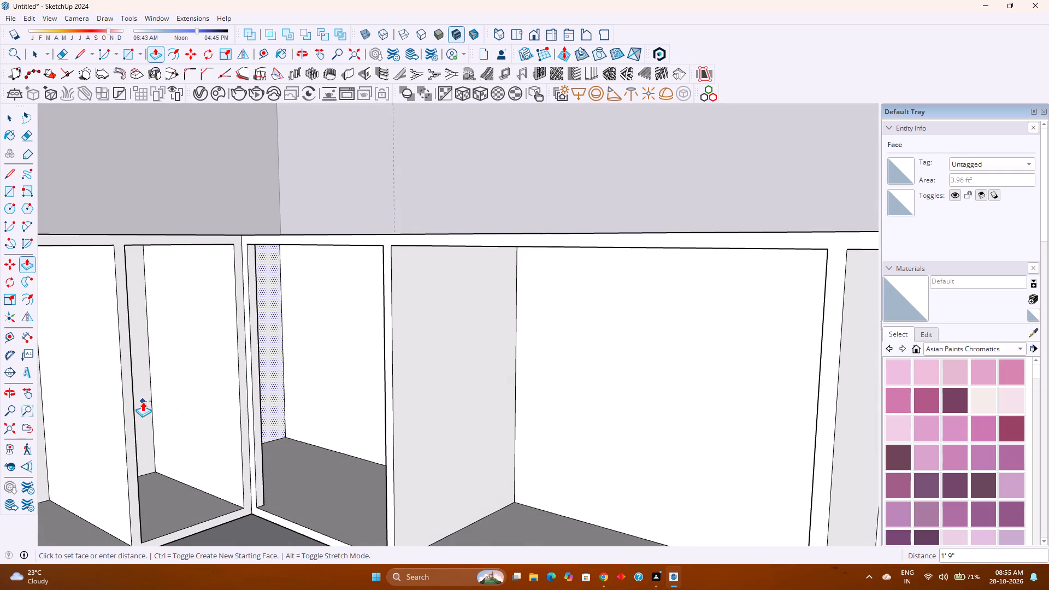
click(143, 402)
key(space)
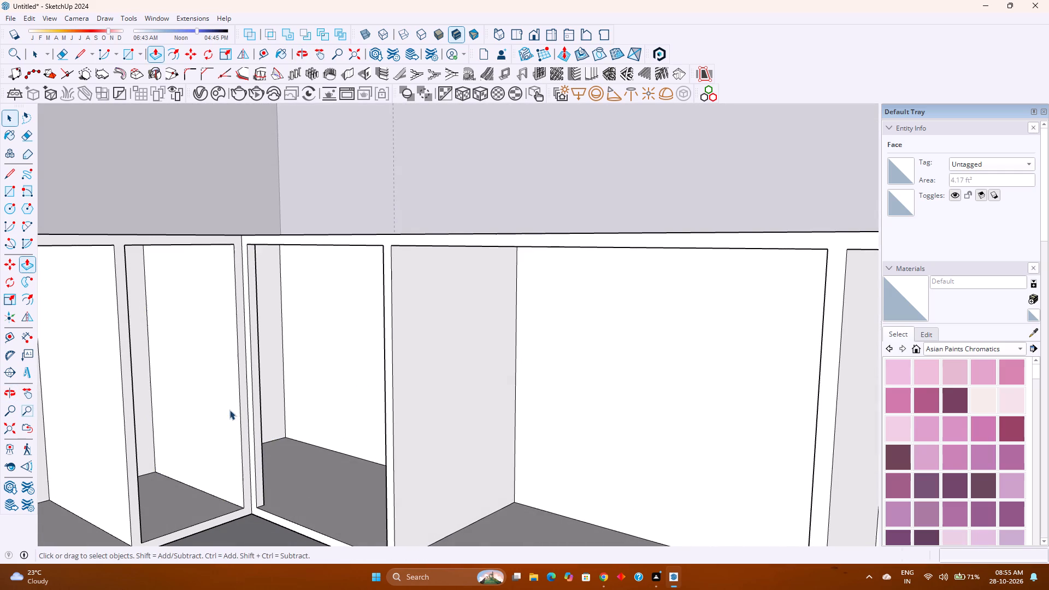
Examine the extended corner compartment, its 1" front strip and the surrounding cabinet runs from several angles.
scroll(263, 411, down, 1)
middle_drag(263, 411, 211, 421)
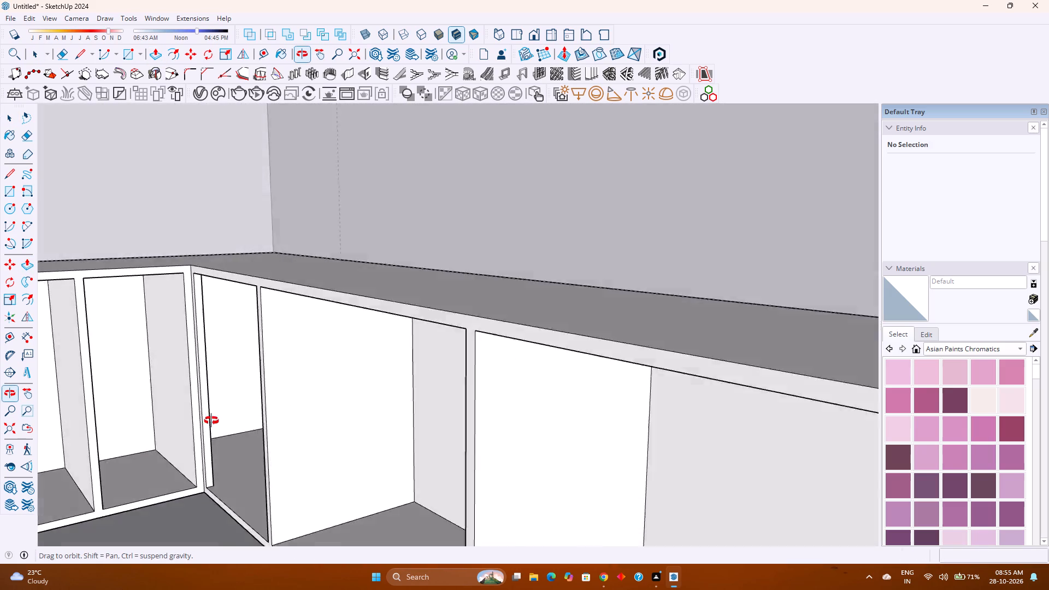
middle_drag(211, 421, 291, 417)
middle_click(291, 417)
scroll(291, 417, down, 4)
middle_drag(298, 417, 371, 364)
middle_click(371, 364)
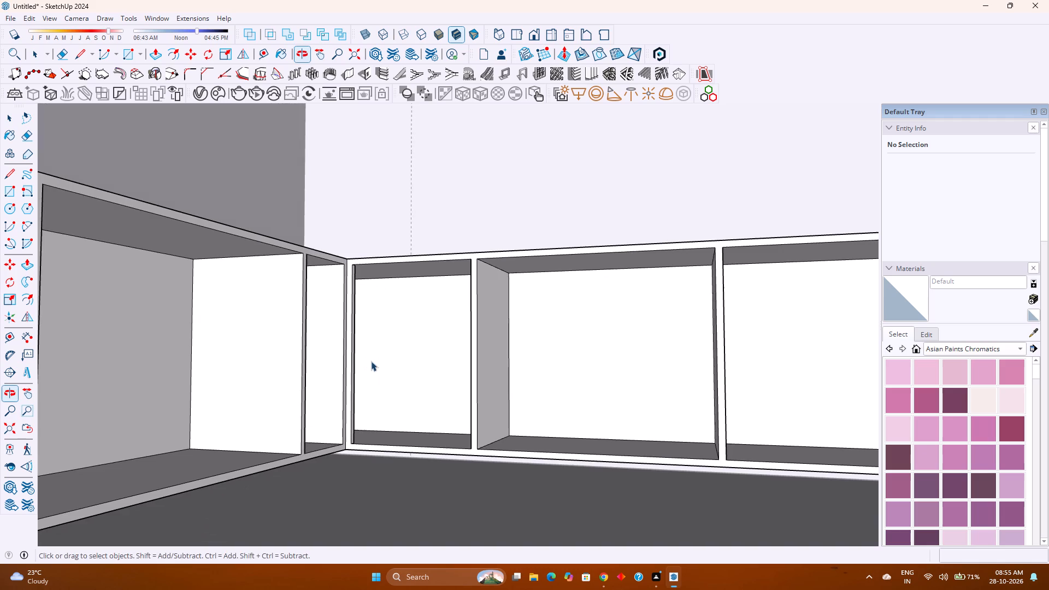
scroll(371, 361, down, 3)
middle_drag(411, 363, 250, 481)
middle_click(250, 481)
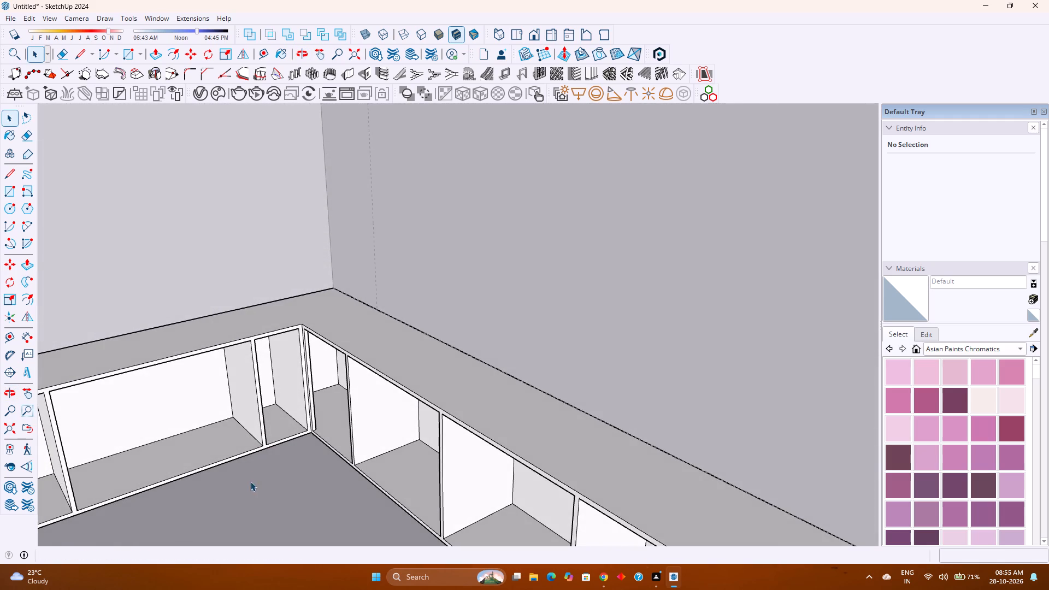
scroll(323, 415, up, 4)
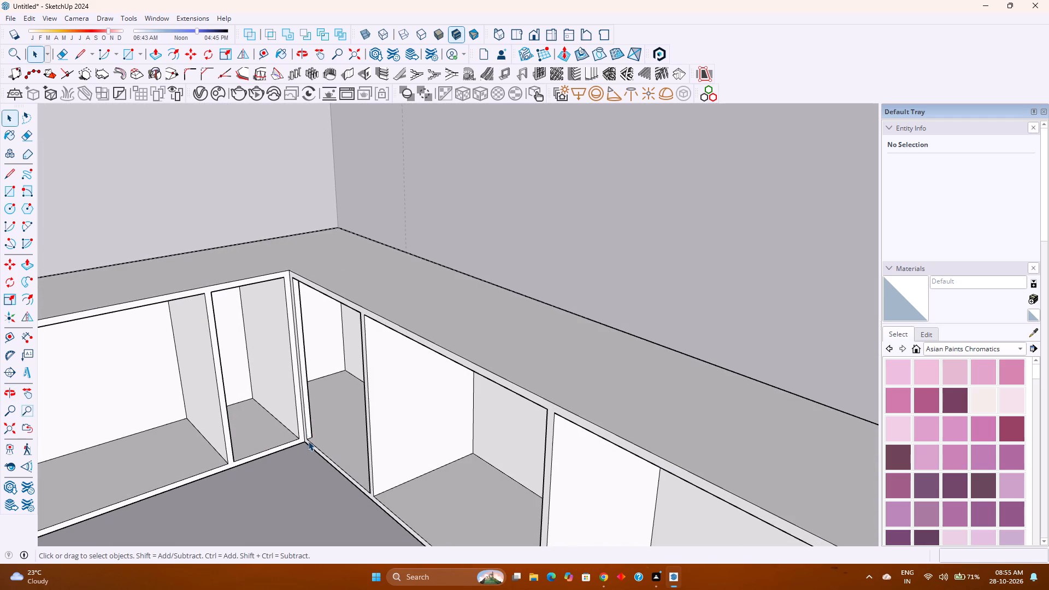
scroll(309, 441, up, 13)
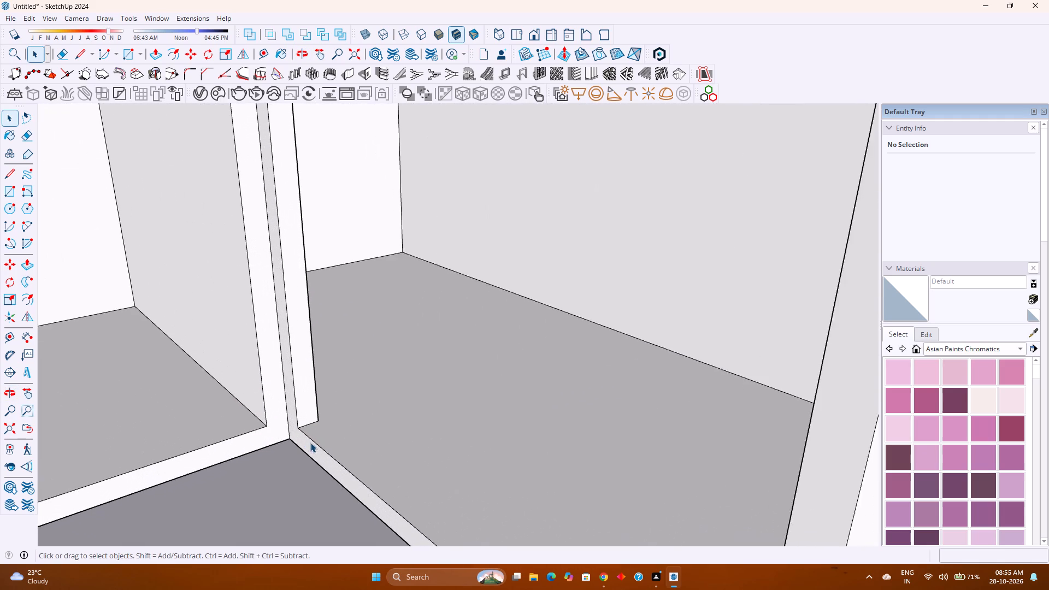
scroll(310, 442, up, 8)
scroll(310, 442, down, 7)
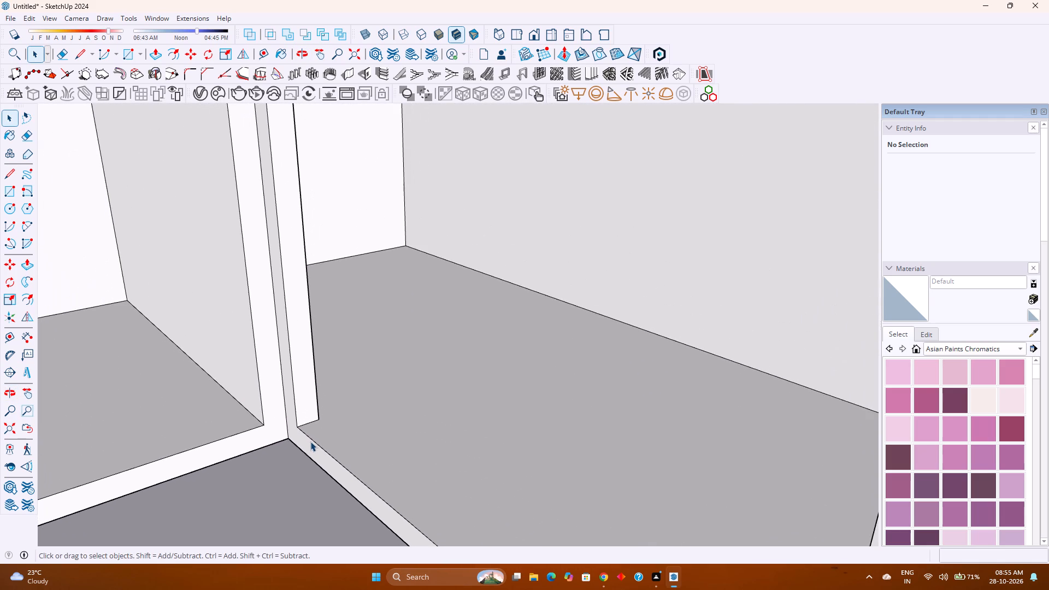
middle_drag(310, 441, 354, 434)
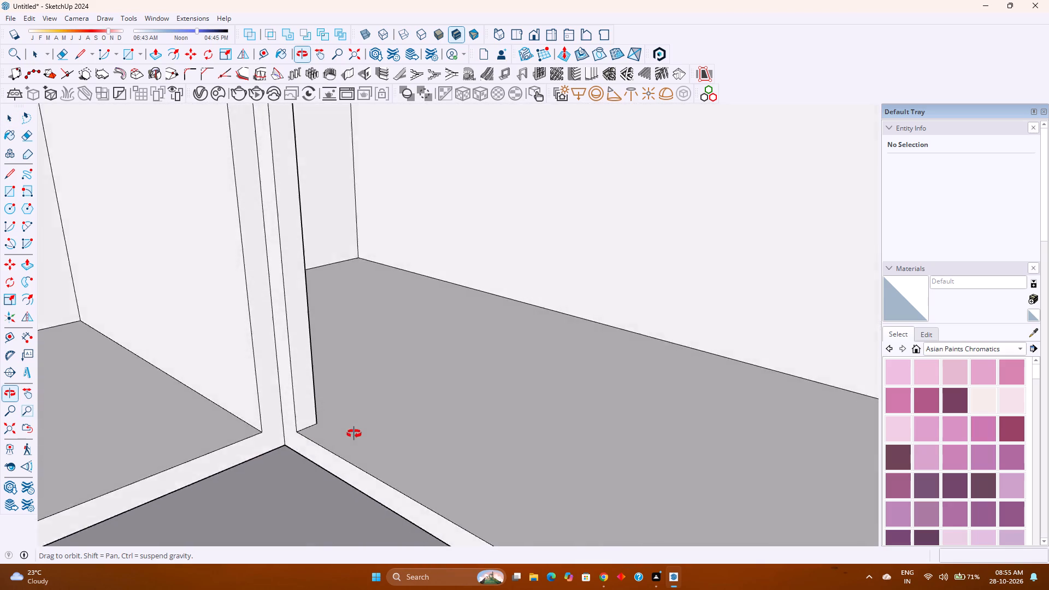
middle_drag(354, 434, 442, 439)
middle_click(442, 439)
scroll(303, 438, down, 9)
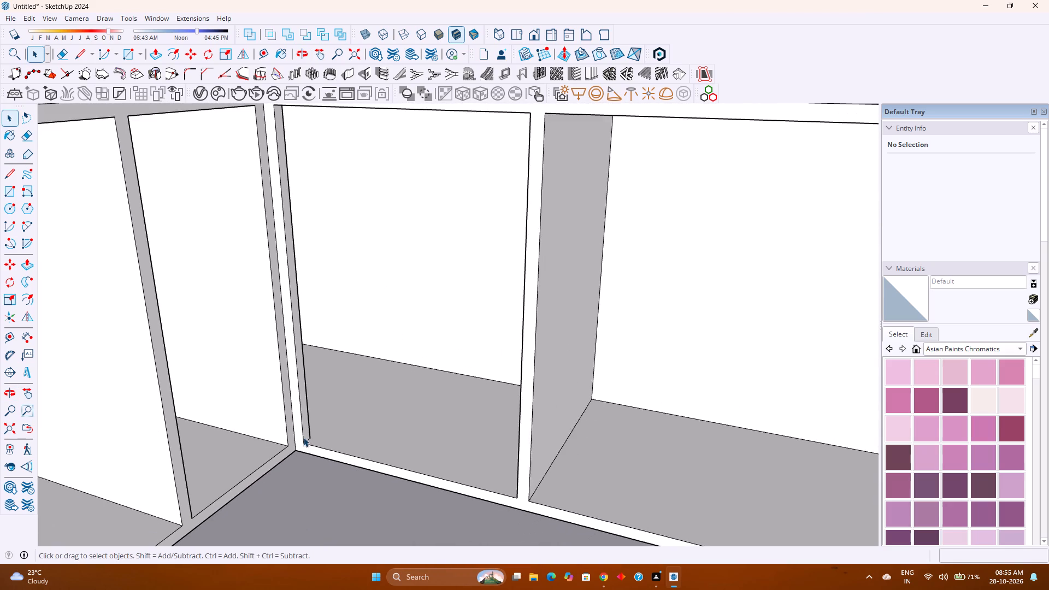
scroll(303, 437, down, 3)
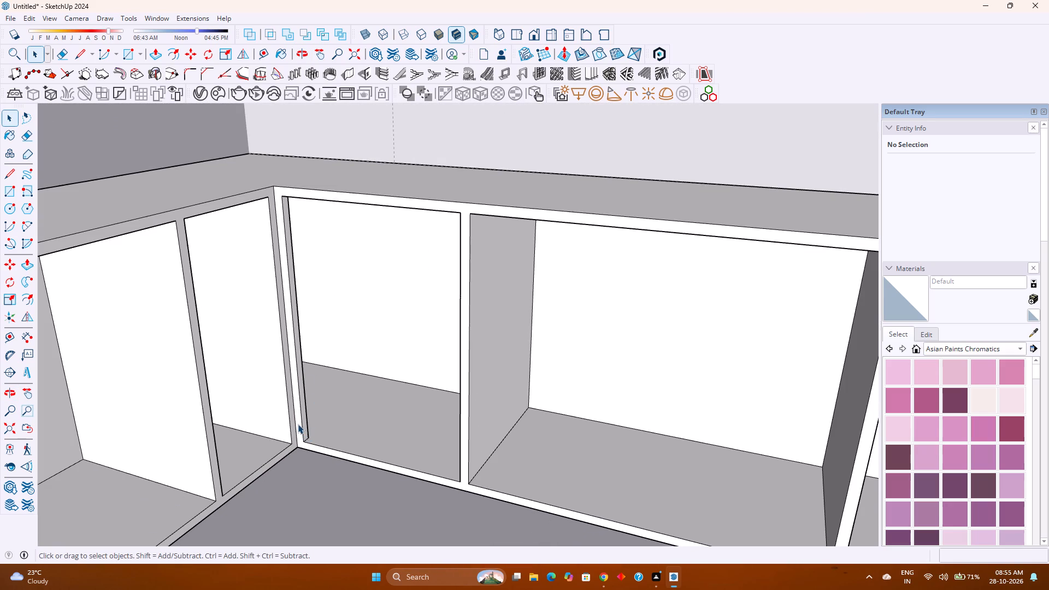
scroll(302, 435, up, 7)
middle_drag(311, 431, 285, 475)
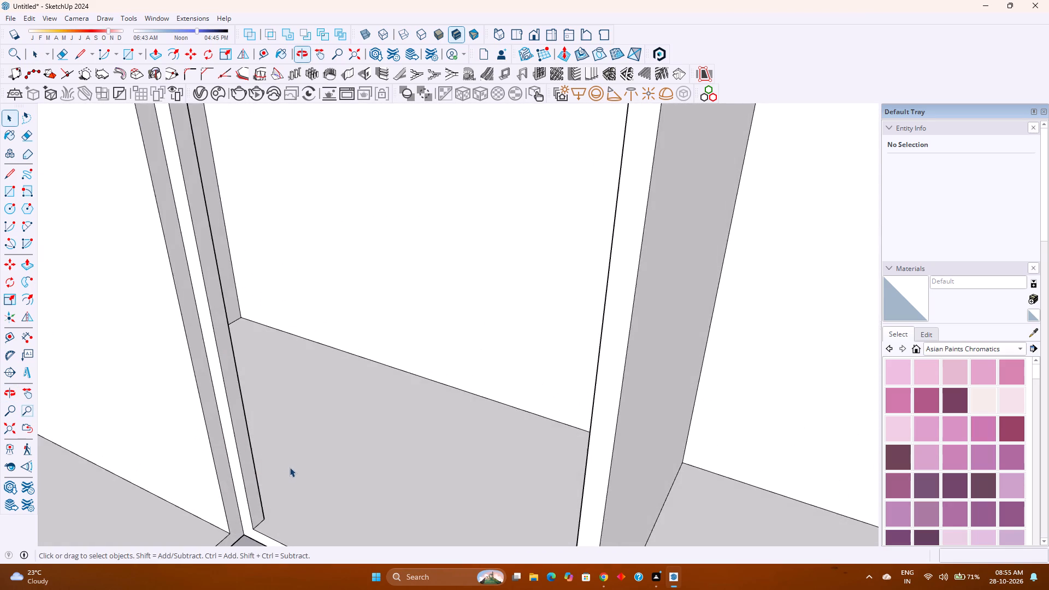
scroll(292, 465, down, 10)
shift+middle_drag(296, 458, 331, 398)
shift+scroll(312, 442, up, 1)
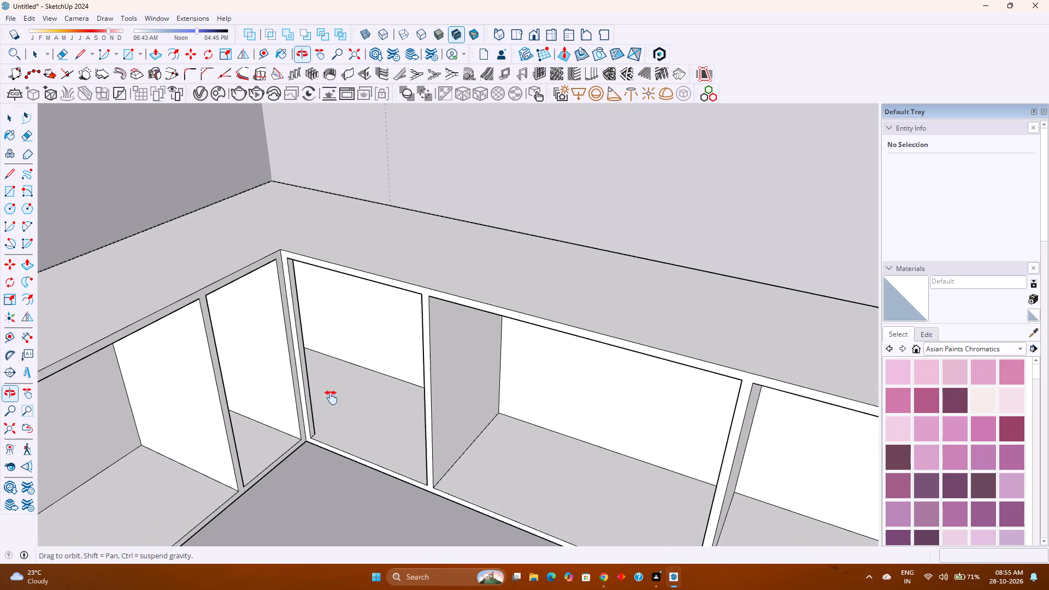
shift+middle_drag(331, 398, 336, 382)
middle_click(336, 382)
scroll(338, 377, down, 4)
middle_drag(338, 377, 269, 331)
middle_click(269, 330)
scroll(268, 329, down, 3)
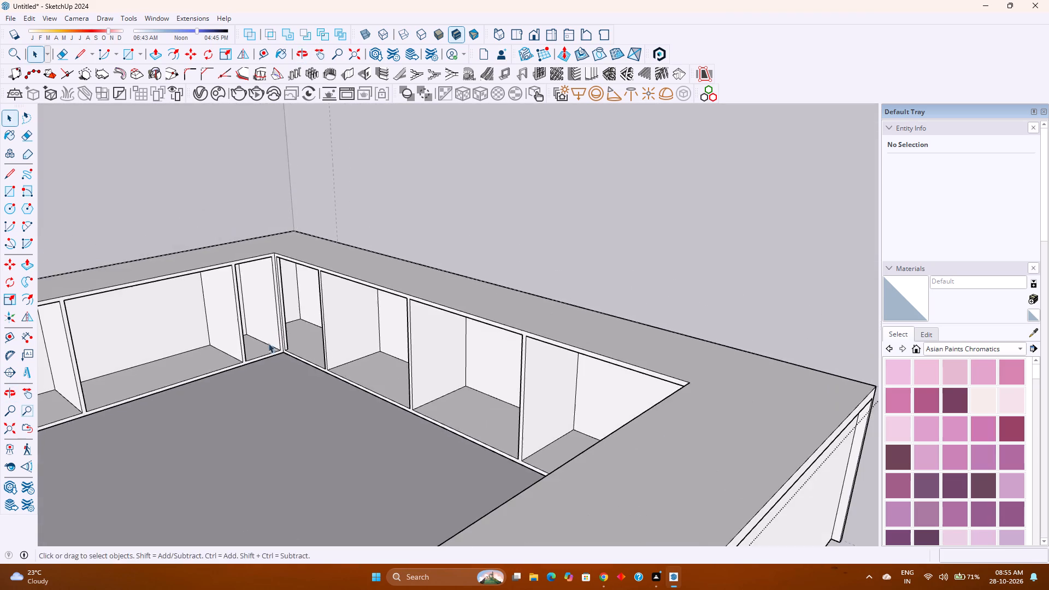
middle_drag(275, 355, 372, 337)
middle_click(371, 336)
scroll(371, 333, down, 4)
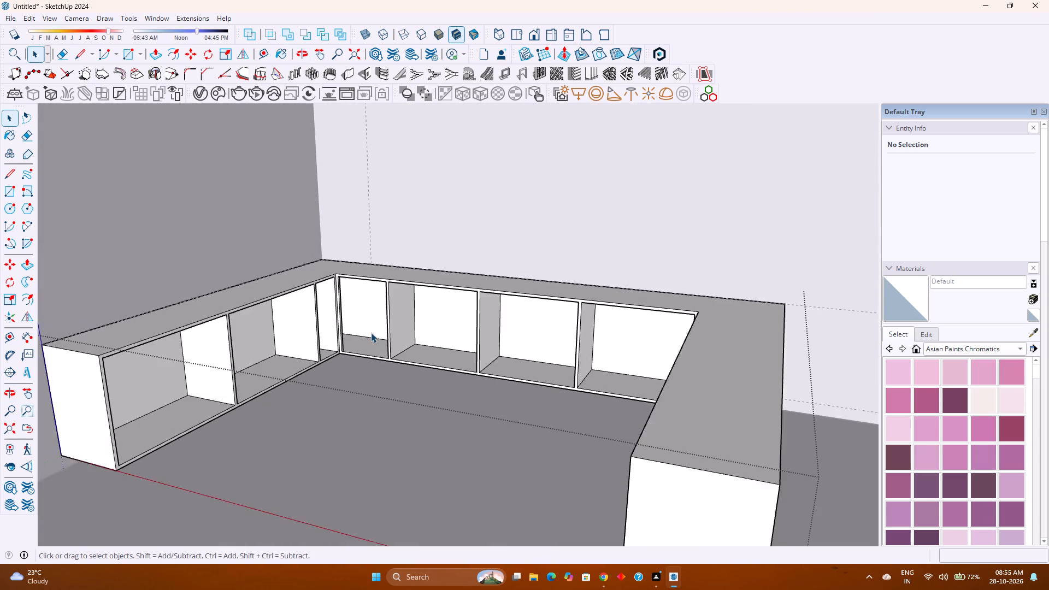
scroll(375, 334, down, 2)
middle_drag(380, 336, 402, 317)
middle_click(402, 317)
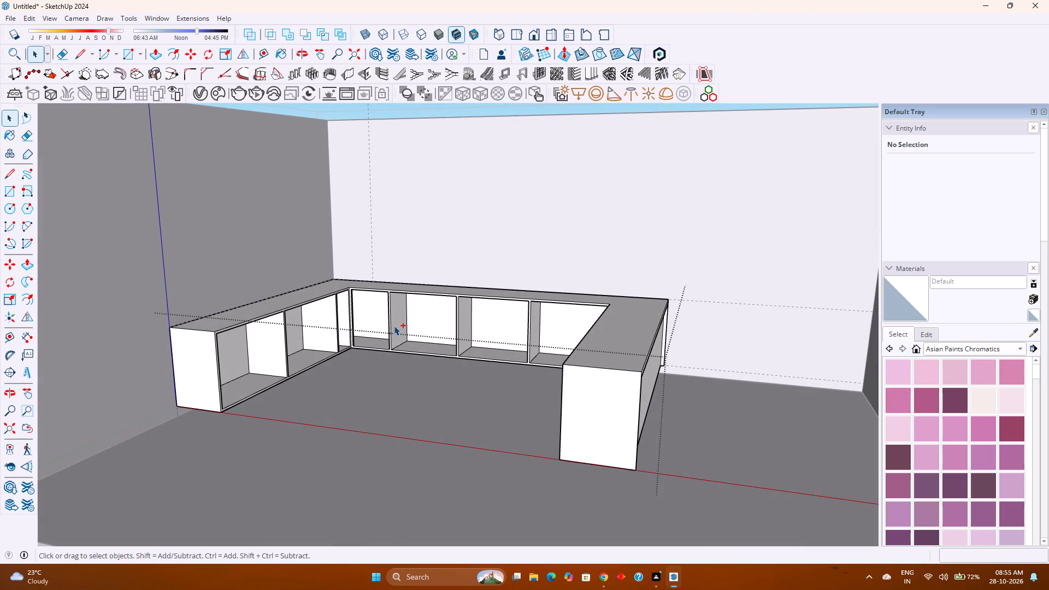
Save the model in the Fuji Files folder as "Fuji - Kitchen Design 2".
key(ctrl+s)
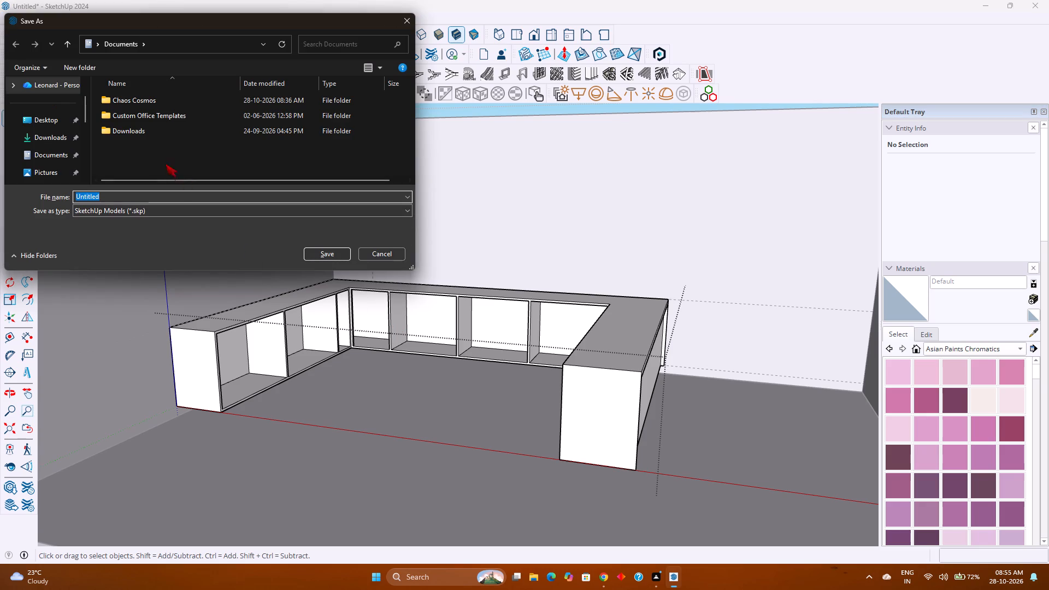
scroll(70, 160, down, 2)
click(53, 123)
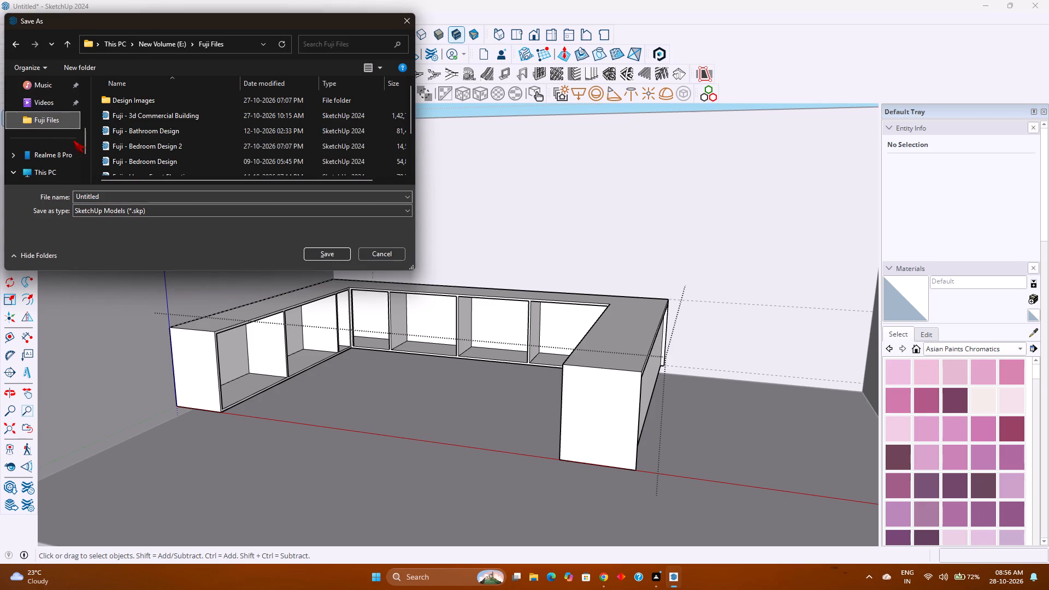
click(134, 195)
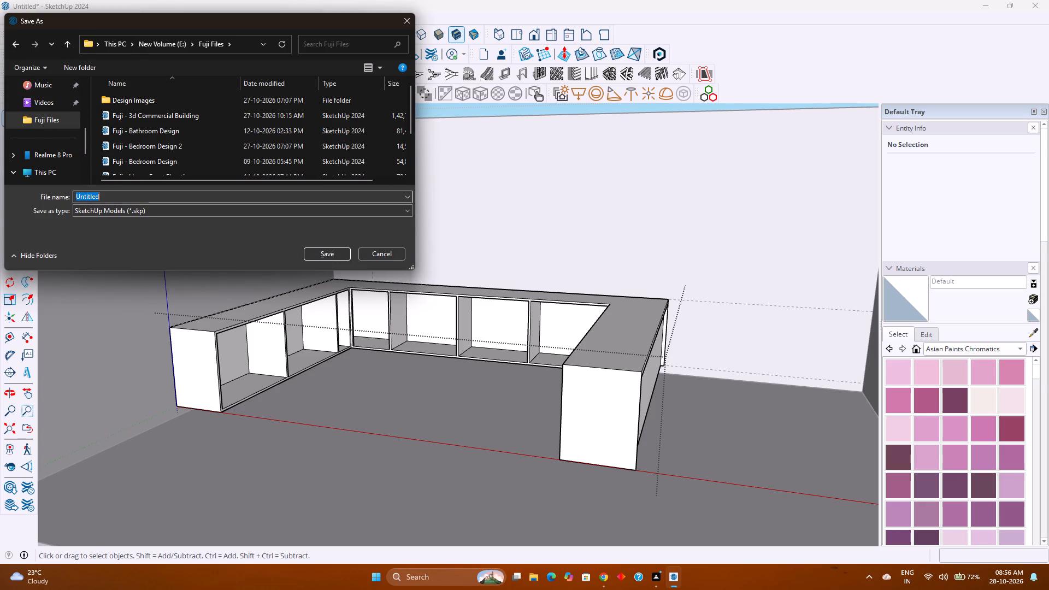
text(Fuji)
key(space)
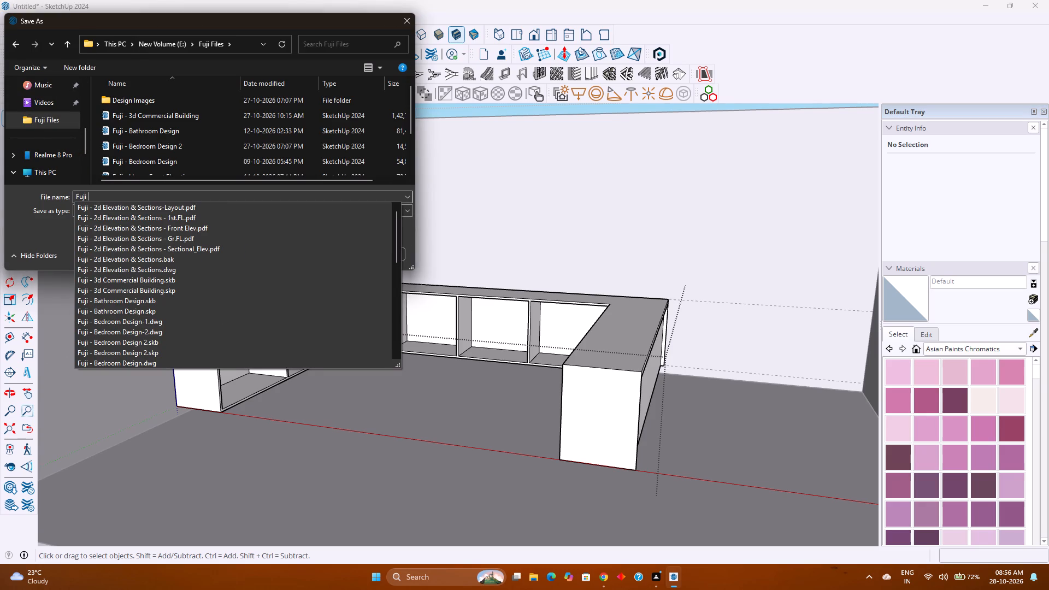
text(-)
key(space)
text(Kitchen)
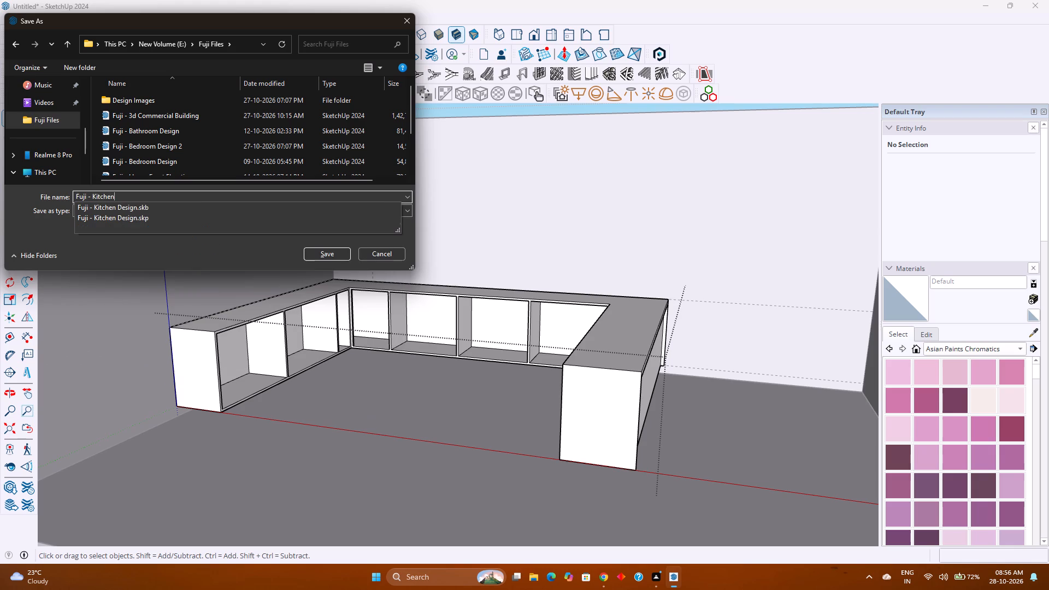
key(Down)
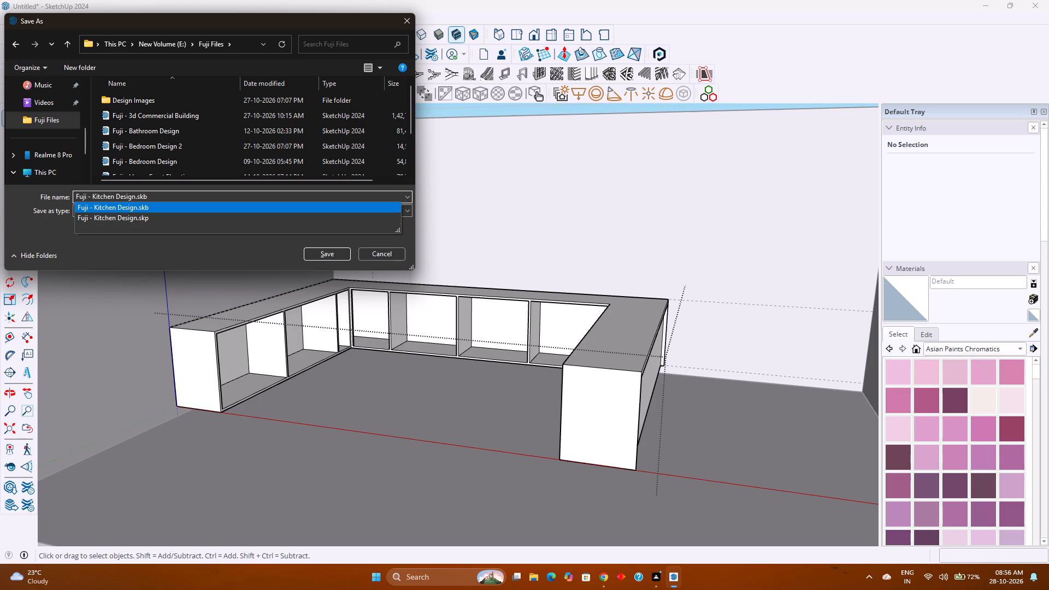
key(BackSpace)
key(BackSpace)
key(BackSpace)
key(BackSpace)
key(space)
text(2)
key(Return)
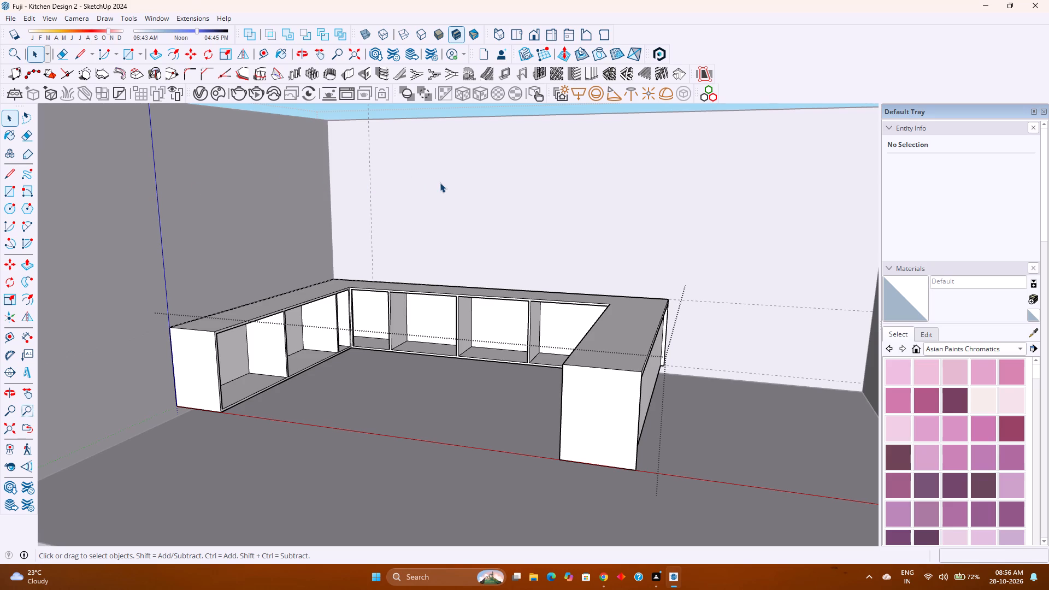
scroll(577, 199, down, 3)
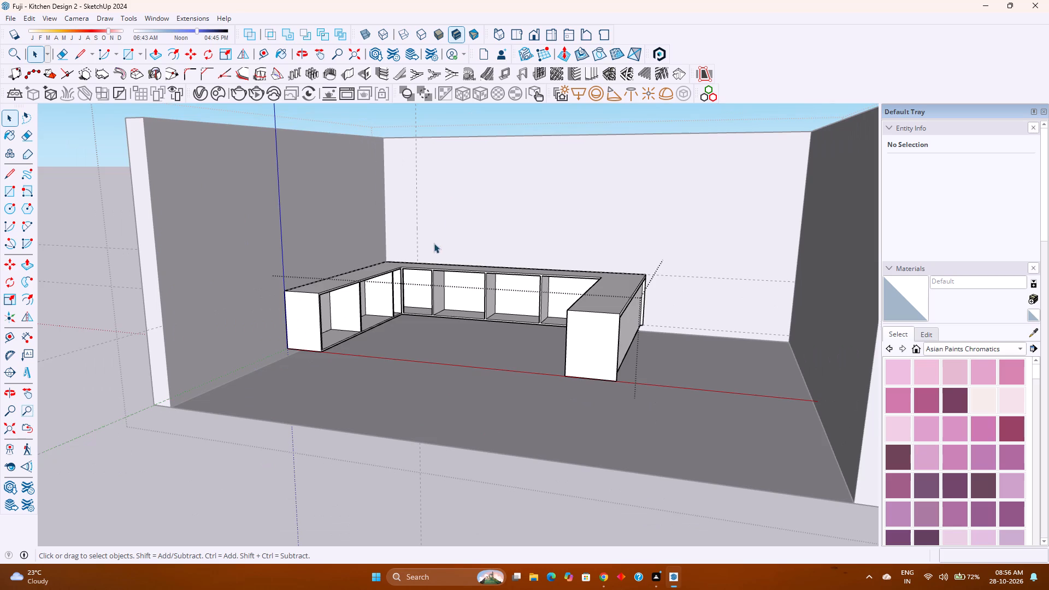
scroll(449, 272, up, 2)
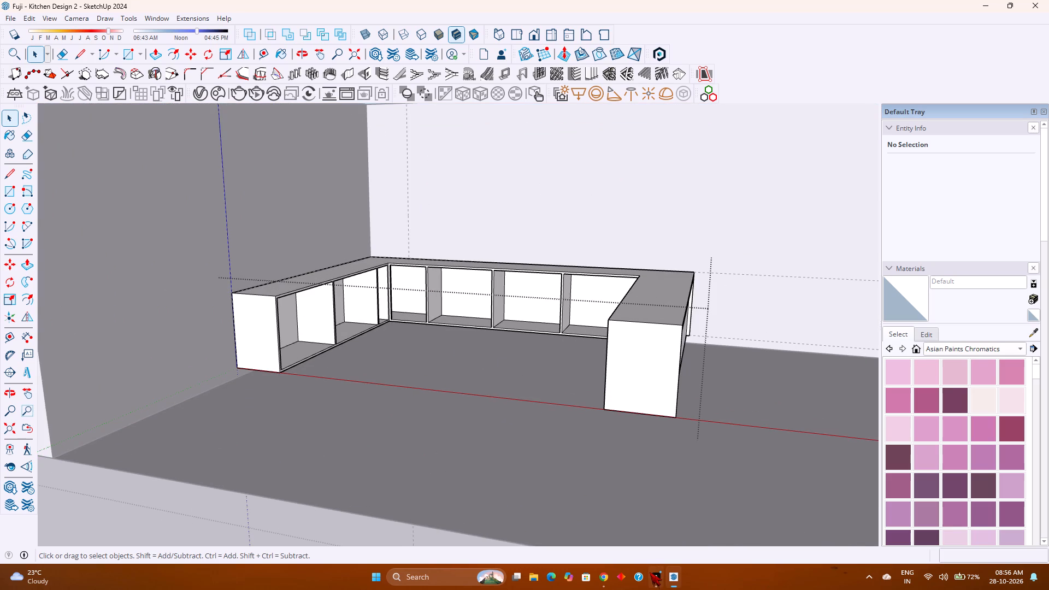
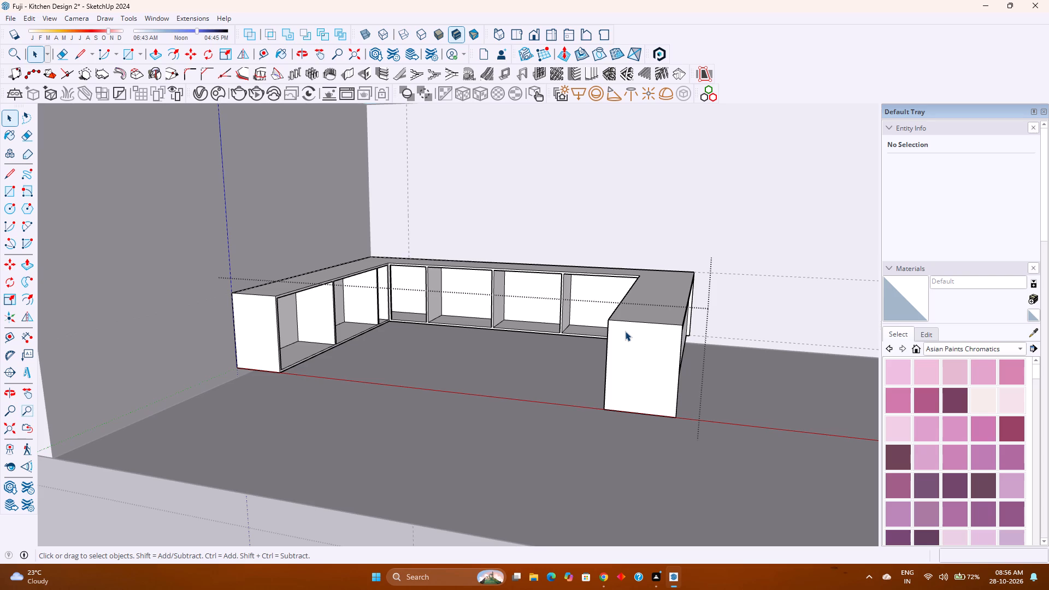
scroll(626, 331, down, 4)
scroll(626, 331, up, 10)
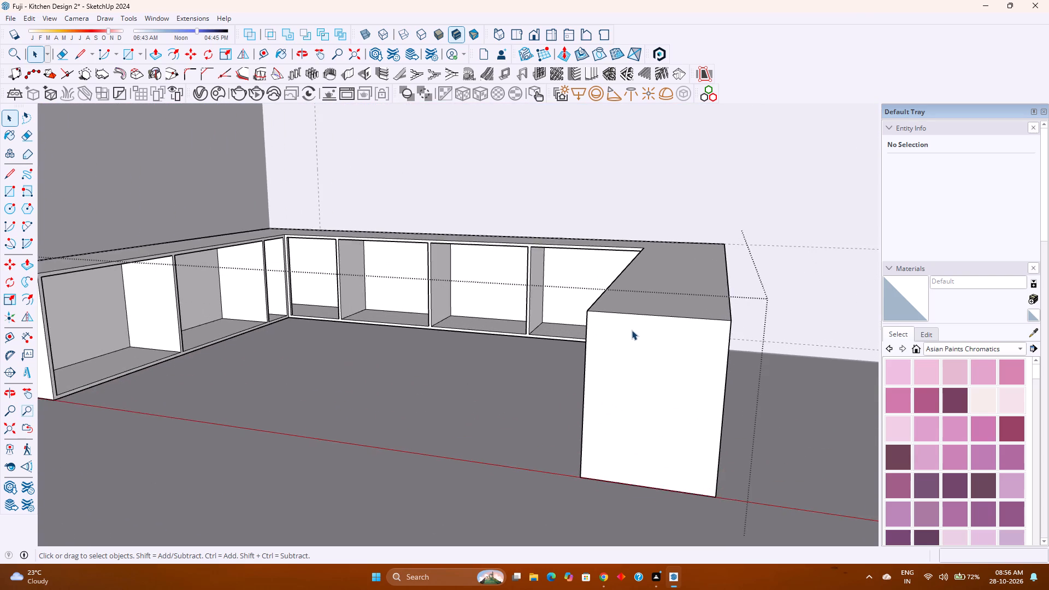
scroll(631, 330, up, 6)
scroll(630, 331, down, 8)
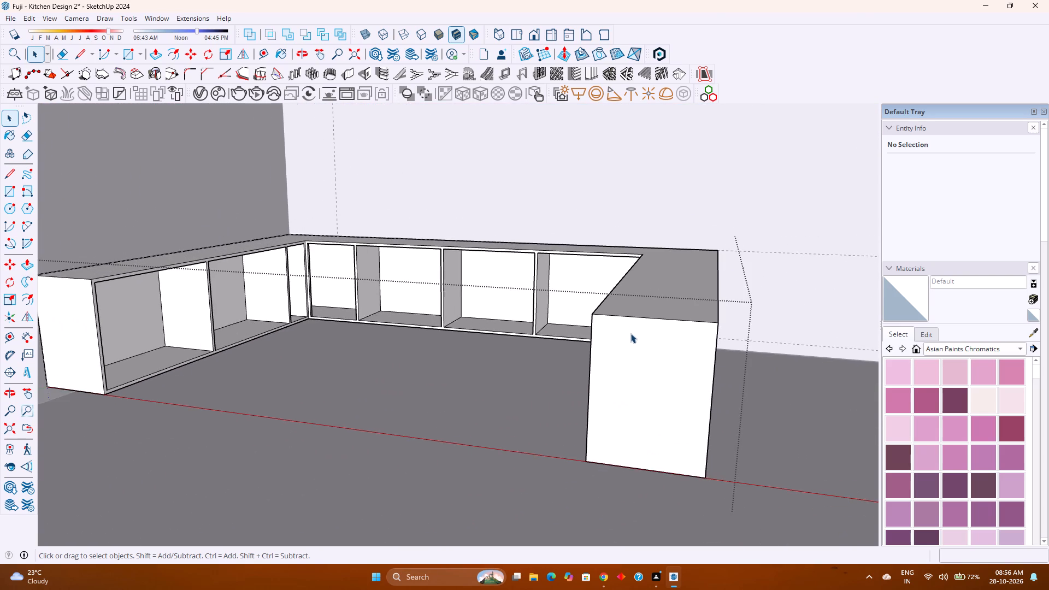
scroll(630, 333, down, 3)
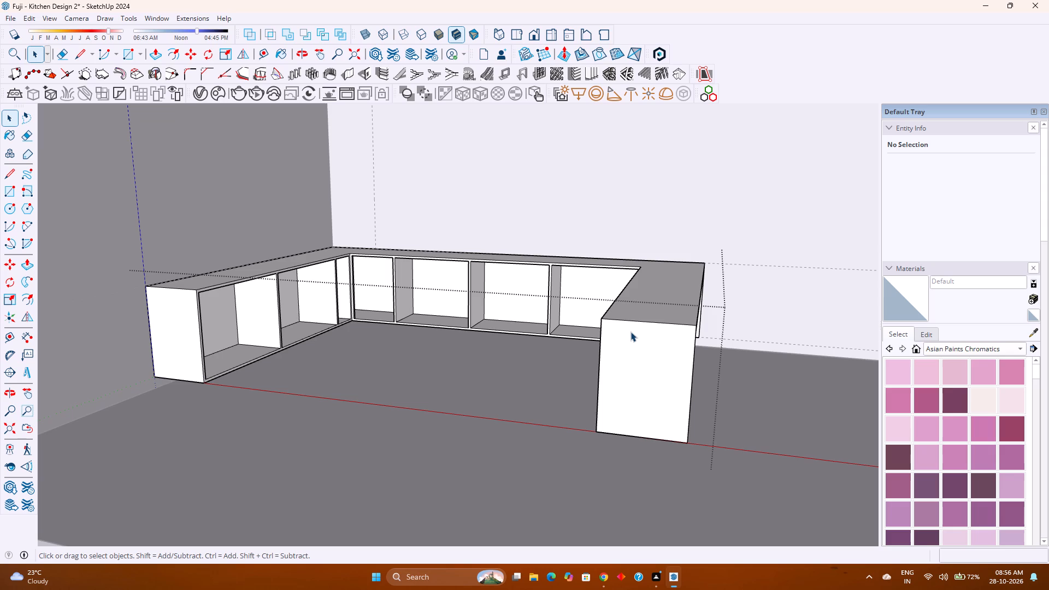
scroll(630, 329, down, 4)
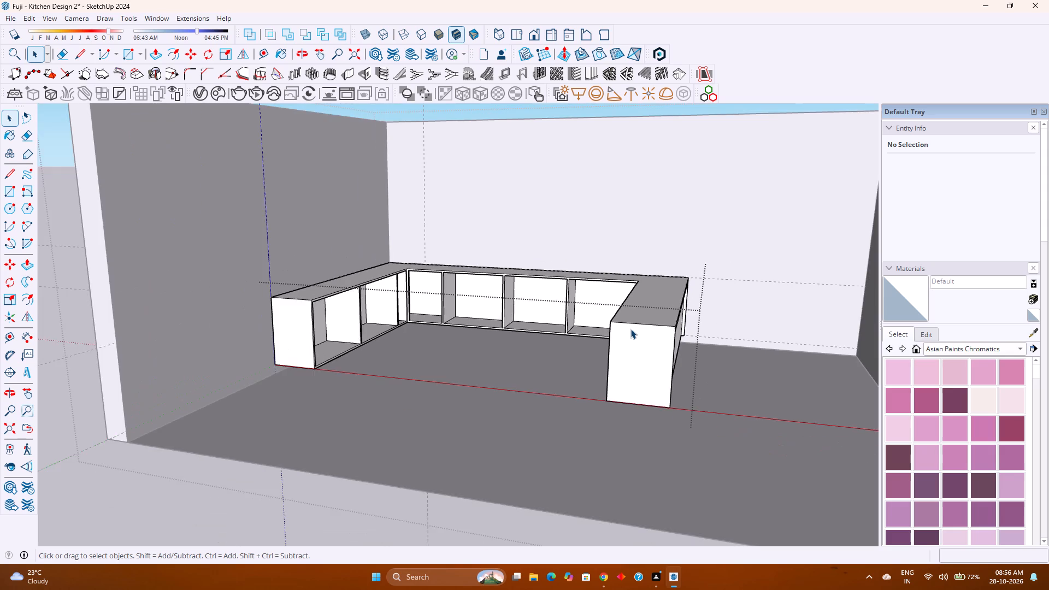
Offset the inner face of the remaining solid side run 1" inward to outline its front frame.
scroll(632, 340, up, 5)
middle_drag(617, 345, 786, 358)
middle_click(786, 358)
scroll(553, 330, up, 3)
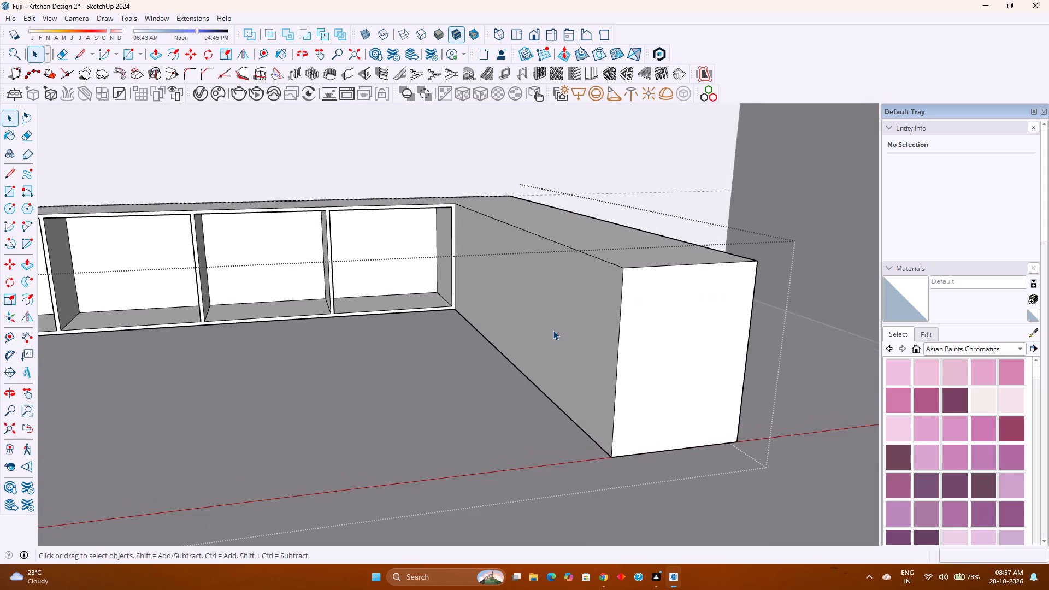
middle_drag(553, 330, 599, 330)
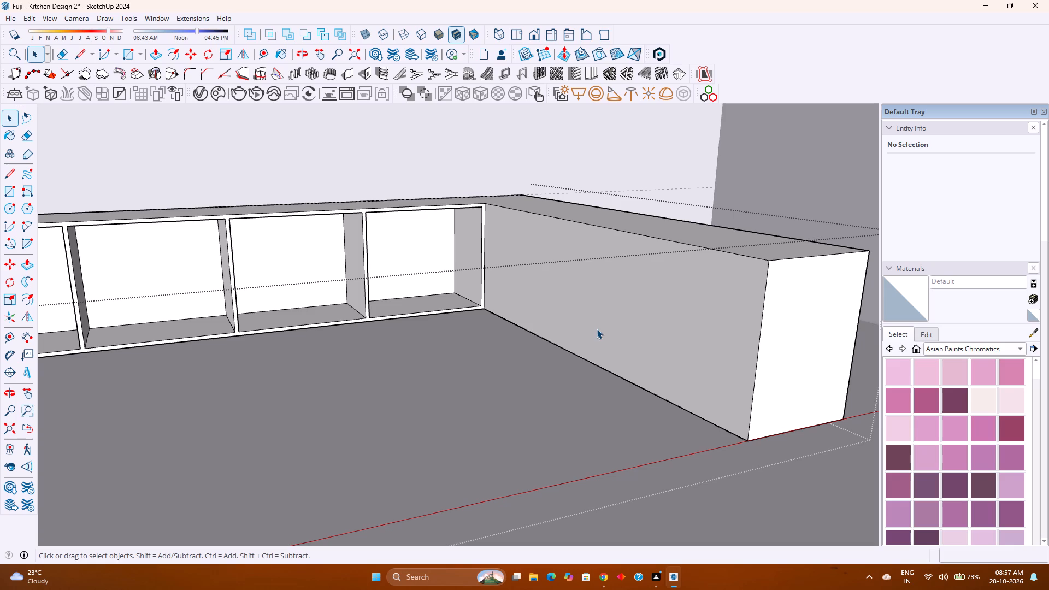
double_click(662, 314)
scroll(661, 314, up, 3)
shift+middle_drag(655, 314, 457, 315)
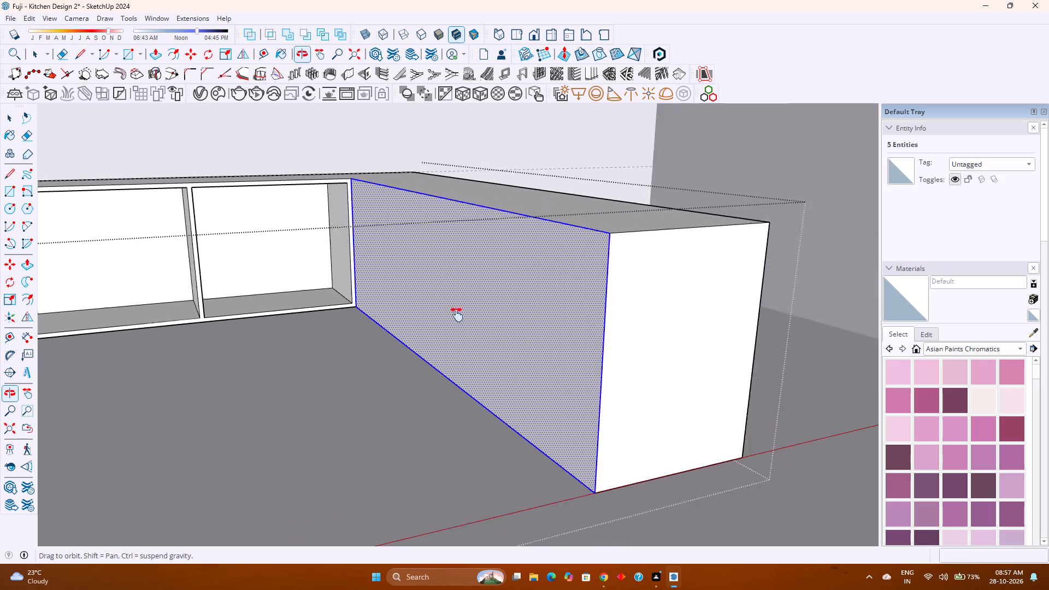
shift+middle_drag(457, 315, 447, 317)
shift+middle_click(447, 317)
middle_drag(450, 323, 571, 350)
middle_click(571, 350)
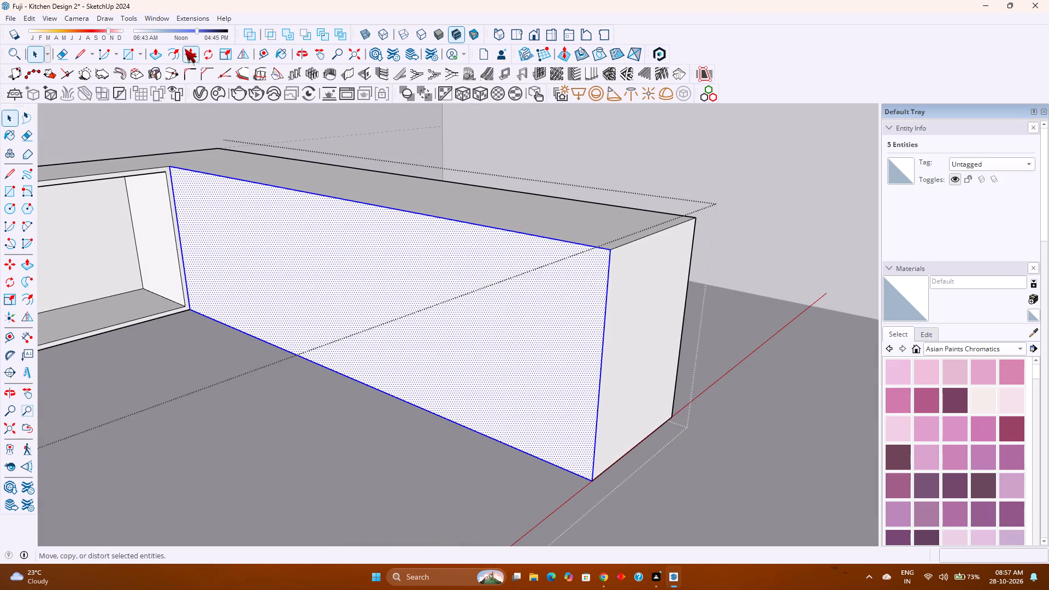
click(181, 49)
click(214, 170)
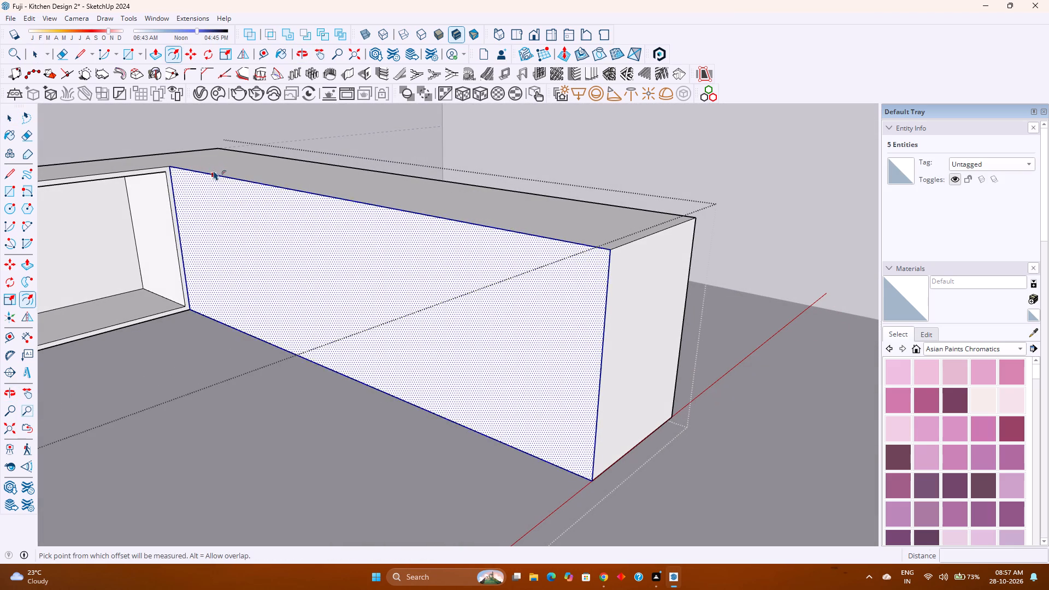
key(1)
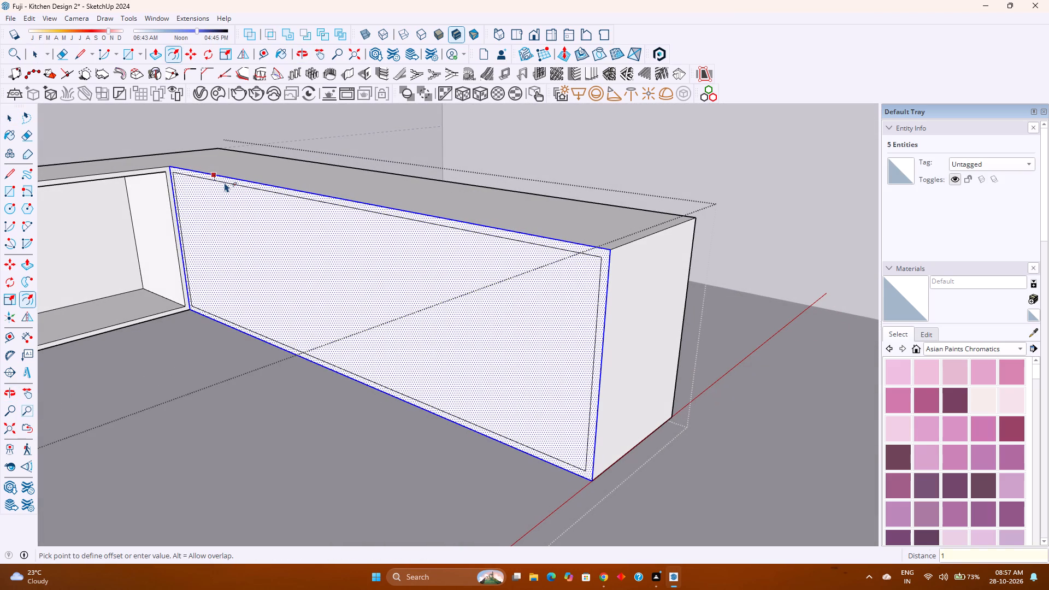
key(Return)
key(space)
key(Escape)
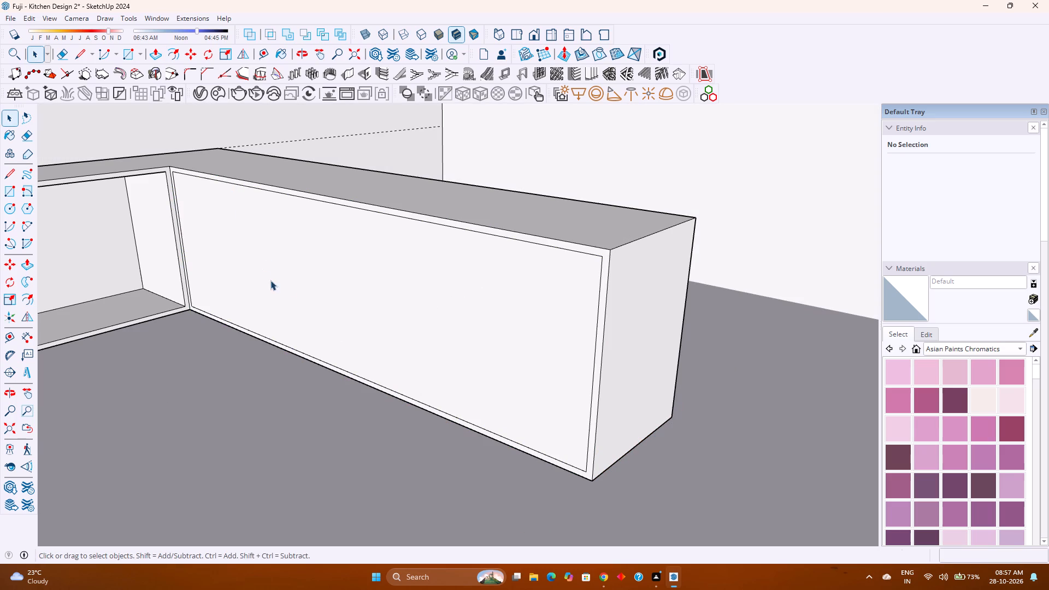
Copy the frame's corner-side inner vertical edge 8'7" to the far inner edge and divide by 2, splitting the panel in half.
middle_drag(283, 290, 379, 270)
middle_click(379, 270)
scroll(379, 270, down, 1)
shift+middle_drag(505, 279, 236, 317)
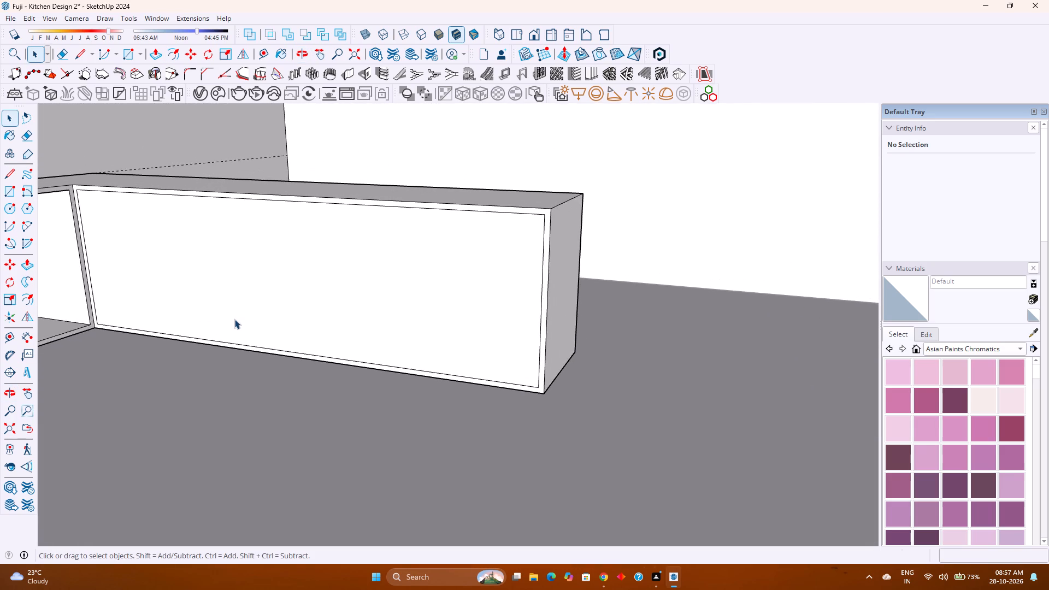
scroll(234, 319, down, 1)
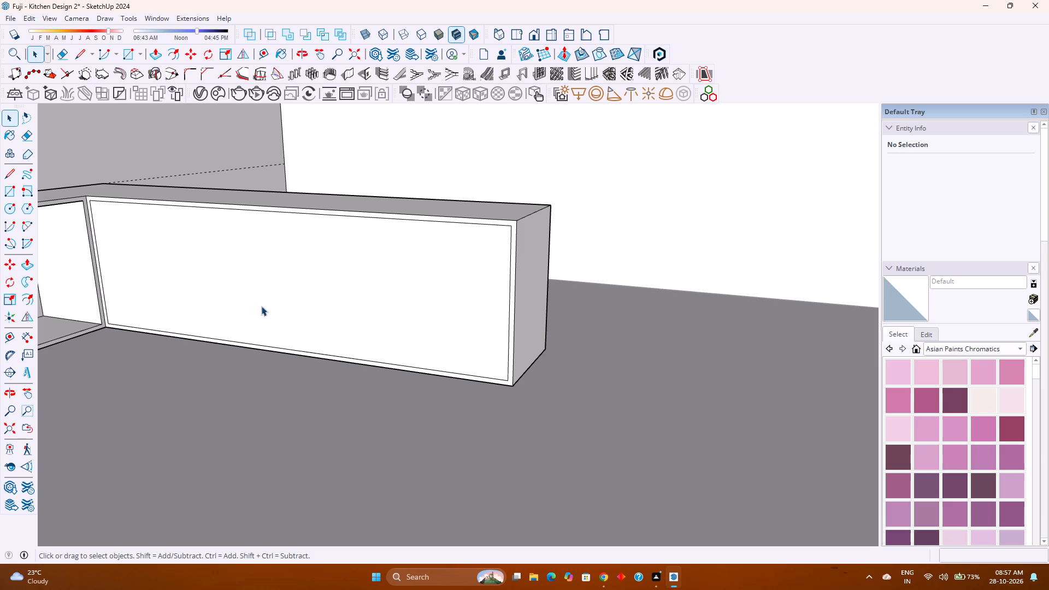
middle_drag(361, 279, 408, 280)
middle_click(419, 280)
middle_click(423, 280)
shift+middle_drag(331, 293, 390, 315)
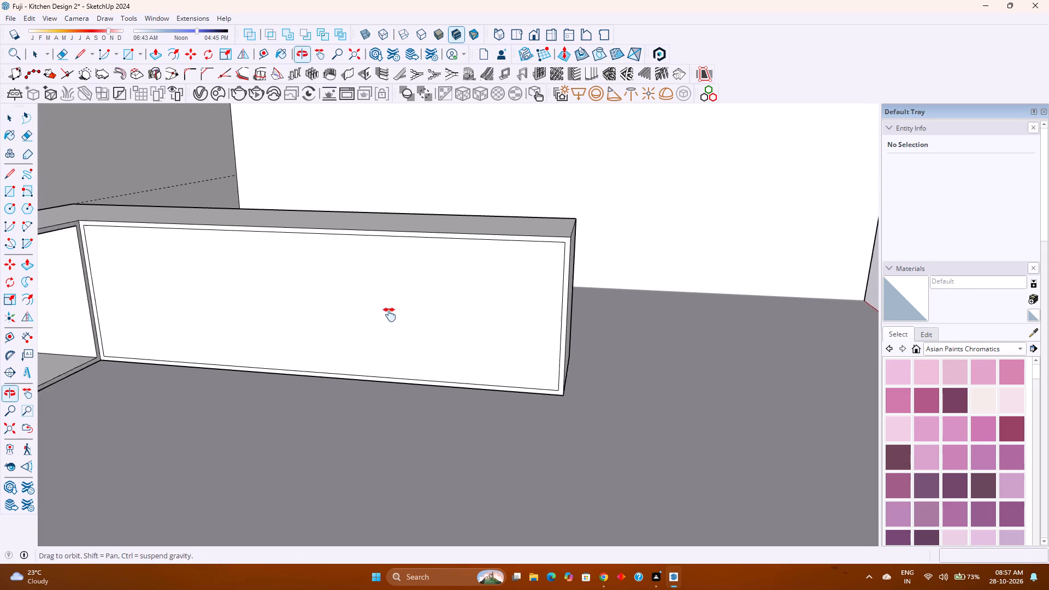
shift+middle_drag(390, 315, 406, 322)
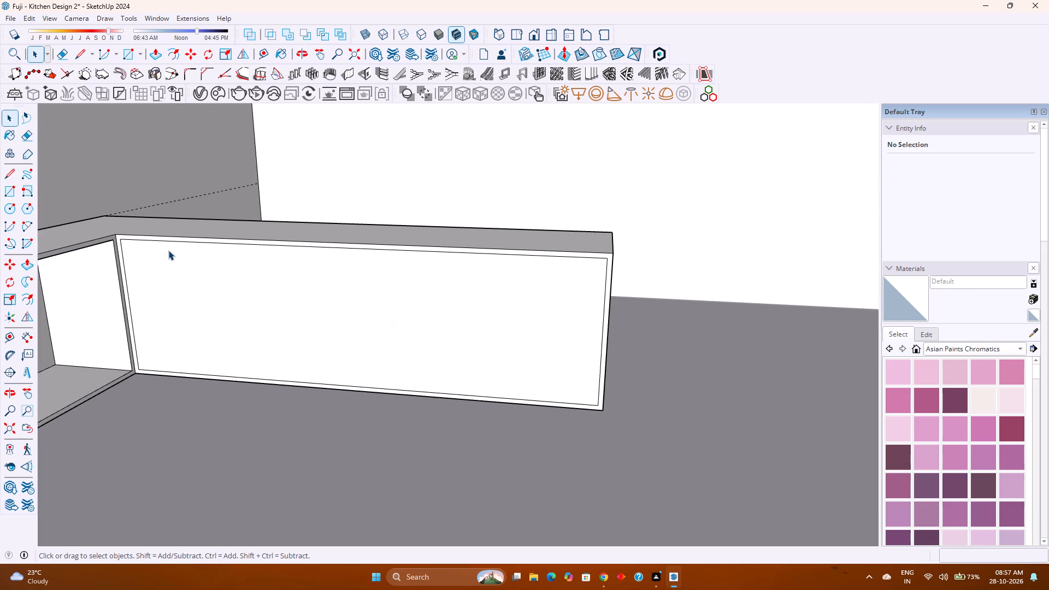
click(129, 296)
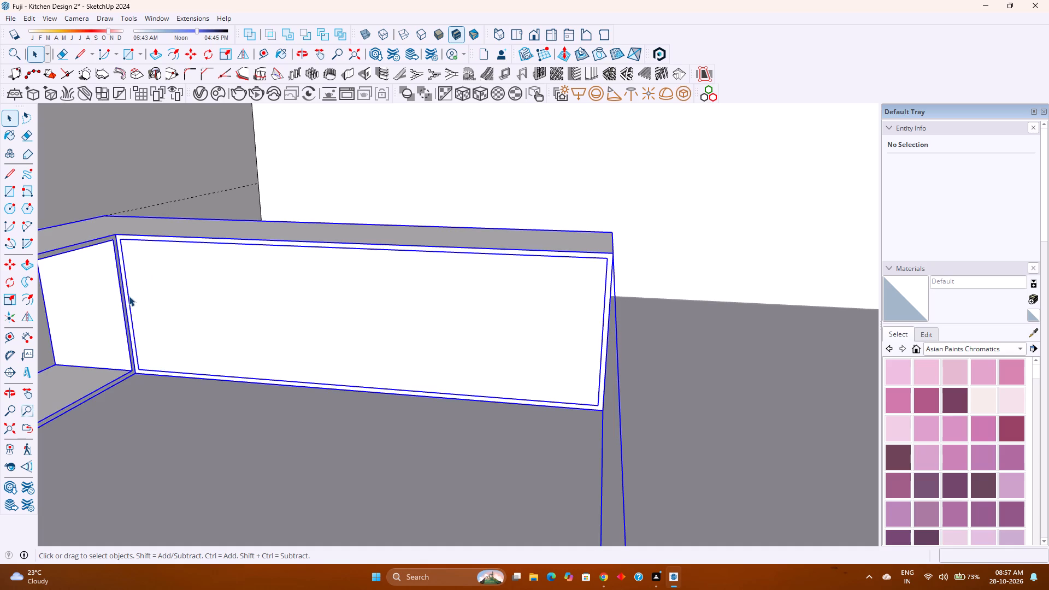
click(129, 296)
double_click(129, 296)
click(129, 303)
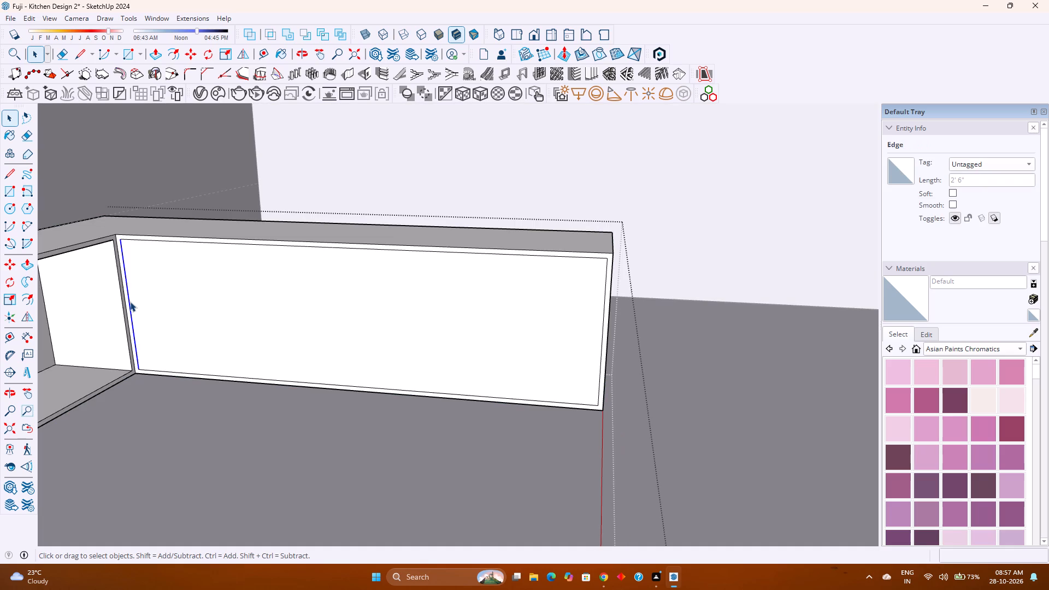
key(m)
click(119, 243)
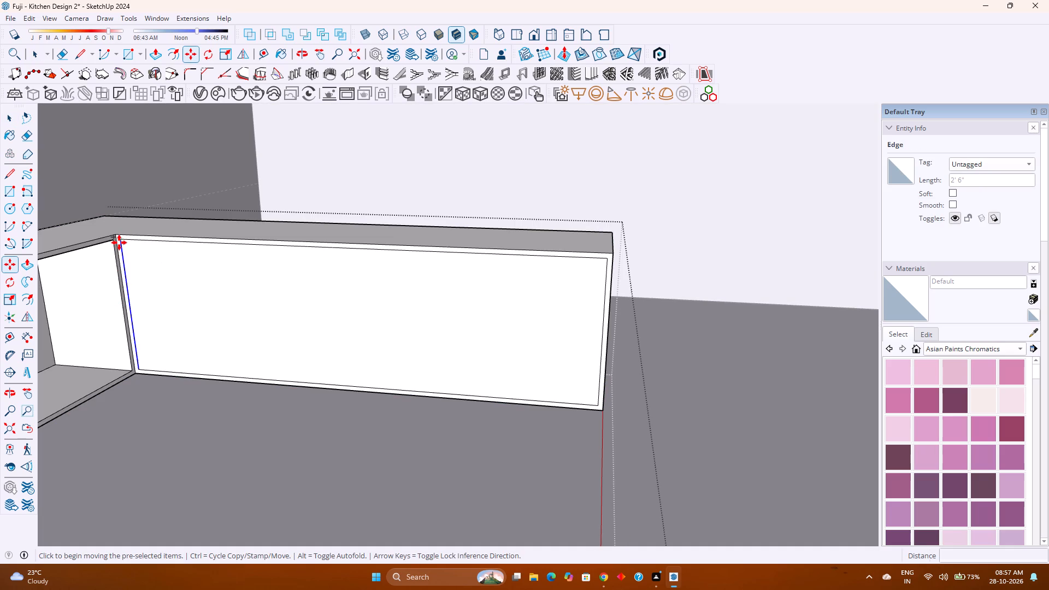
click(605, 259)
text(/2)
key(Return)
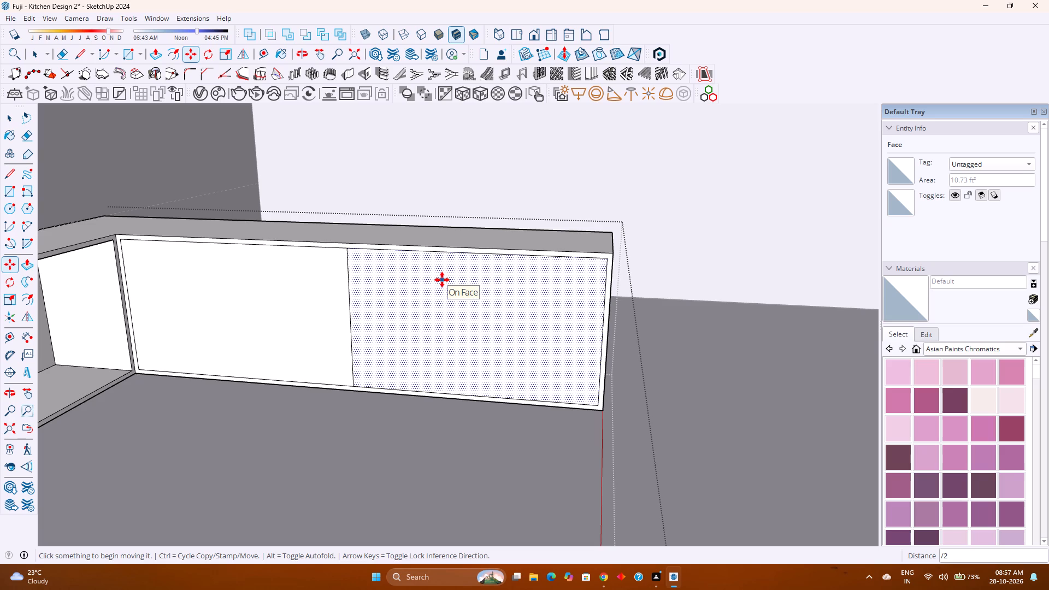
key(space)
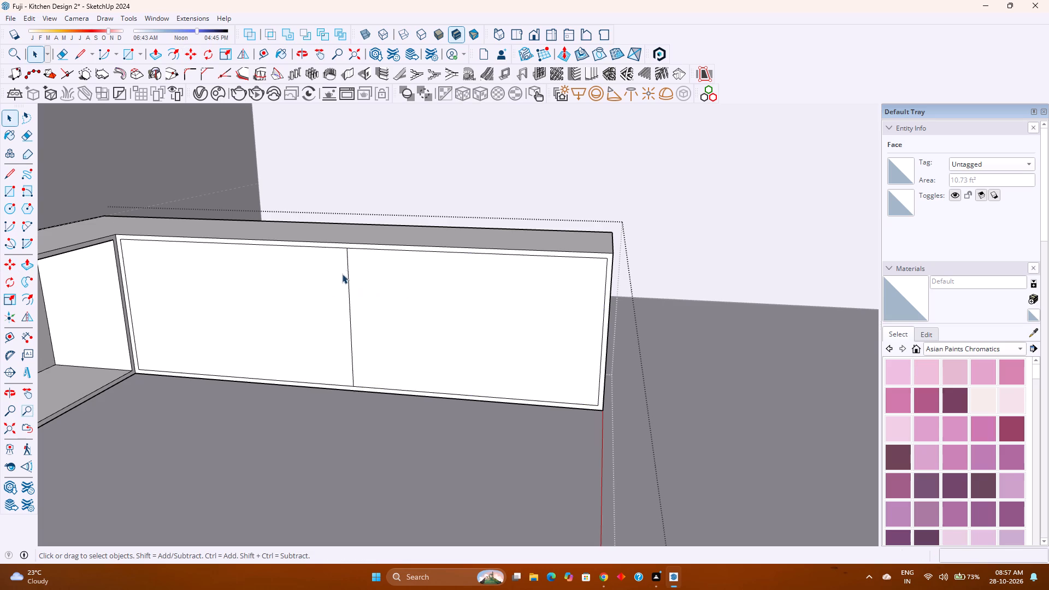
Move the panel's centre edge 0.5" toward the run's free end and copy it 1" back toward the corner, outlining a 1" divider.
click(348, 265)
scroll(348, 265, up, 10)
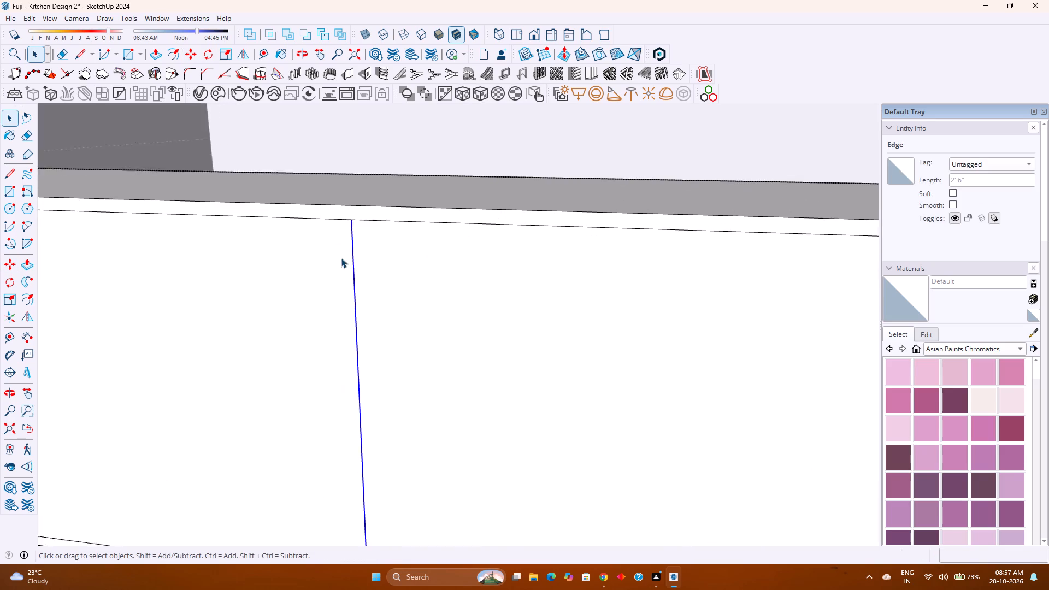
scroll(341, 258, up, 2)
key(m)
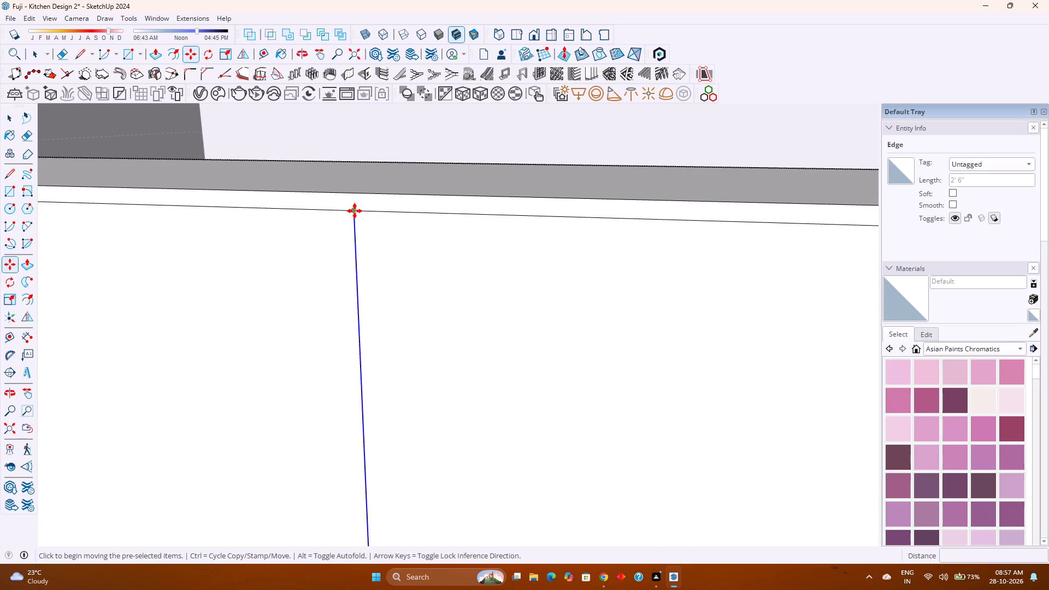
click(355, 211)
key(Left)
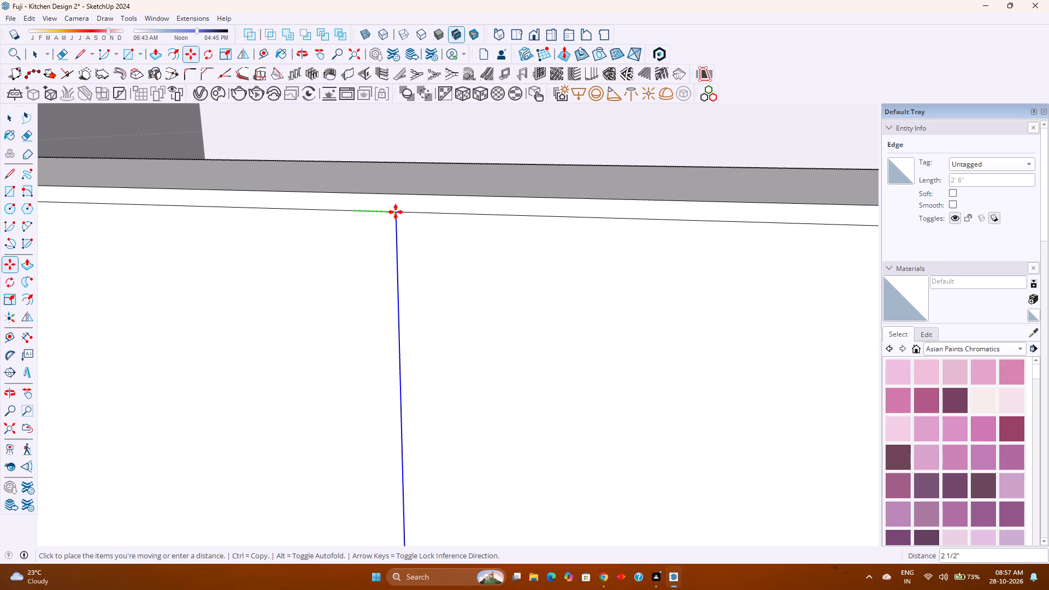
key(0)
key(period)
key(5)
key(Return)
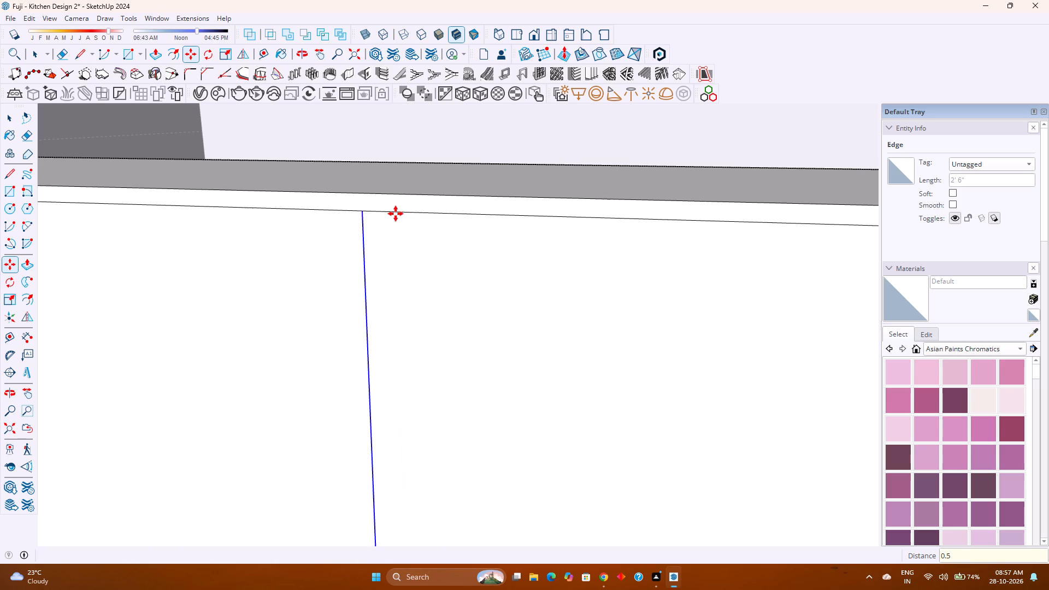
click(362, 213)
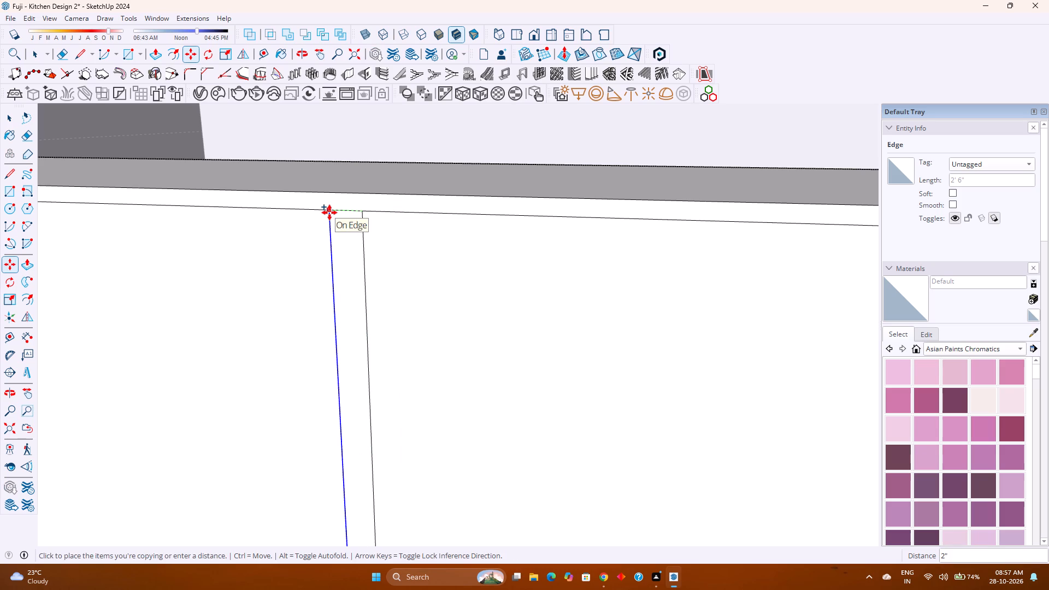
key(1)
key(Return)
Erase the short edges at the divider's top and bottom to merge it with the surrounding frame.
key(e)
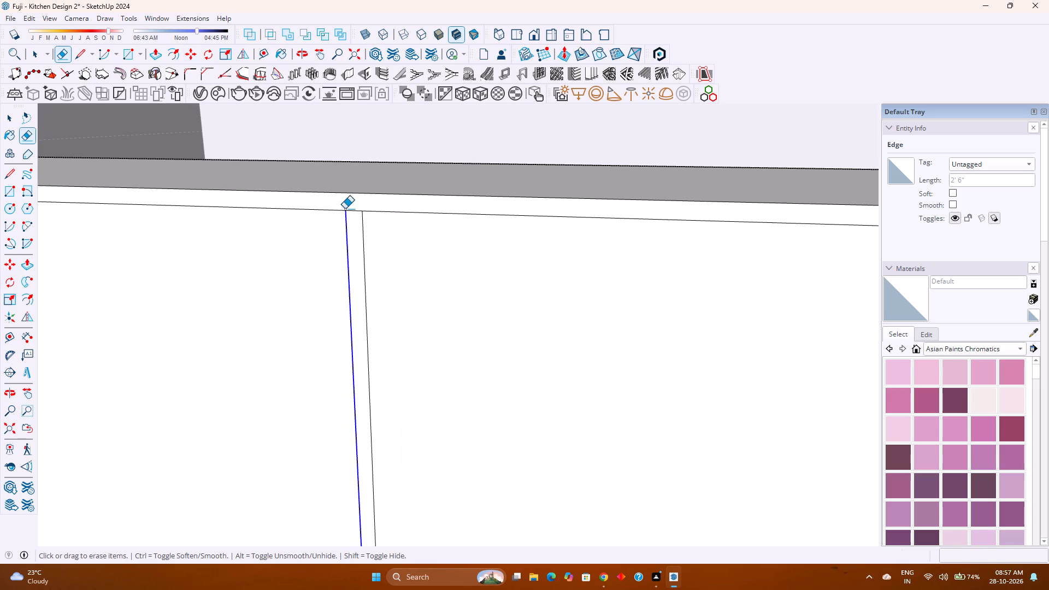
click(355, 211)
scroll(355, 211, down, 10)
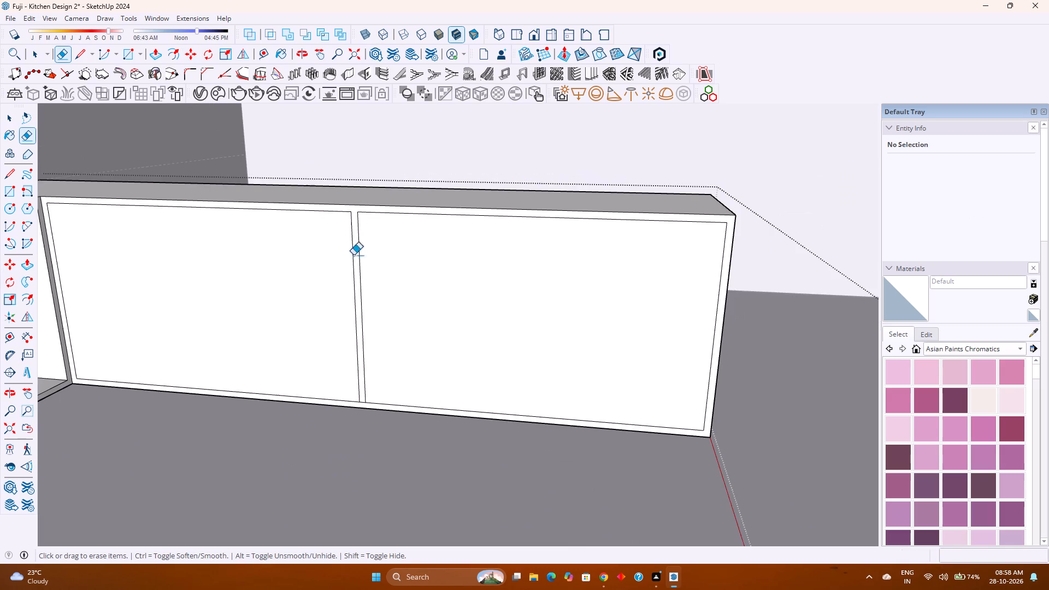
scroll(364, 400, up, 9)
click(357, 406)
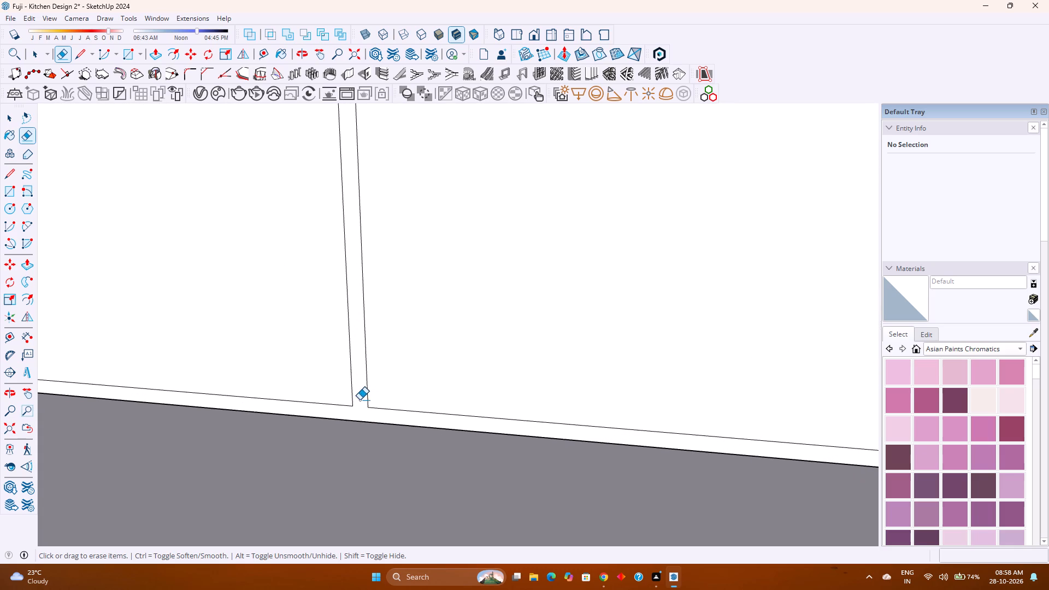
key(space)
Push both framed panels of the side run 1'9" inward to hollow out its two compartments.
scroll(360, 398, down, 11)
middle_drag(481, 358, 313, 364)
middle_click(313, 364)
key(p)
click(511, 334)
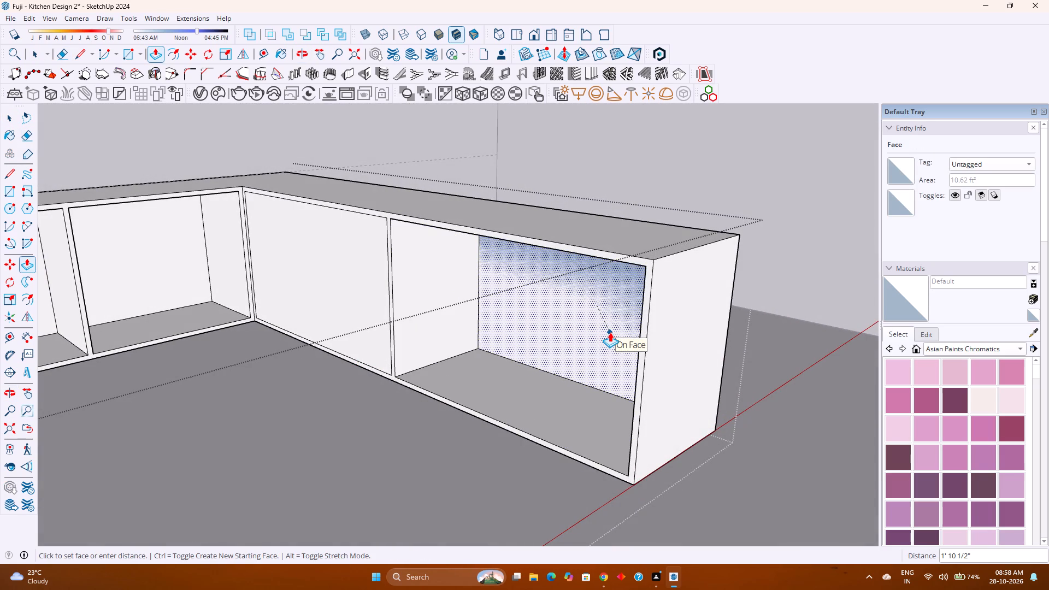
text(1')
key(9)
key(Return)
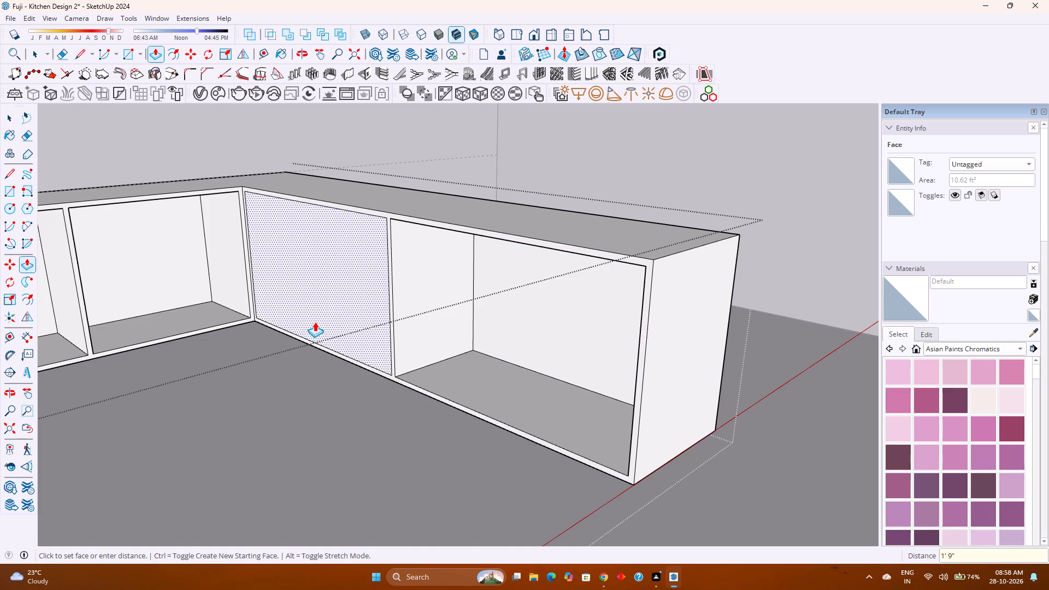
double_click(335, 304)
key(space)
Examine the side run's hollowed compartments and the junction with the back run at the inner corner.
scroll(456, 352, down, 1)
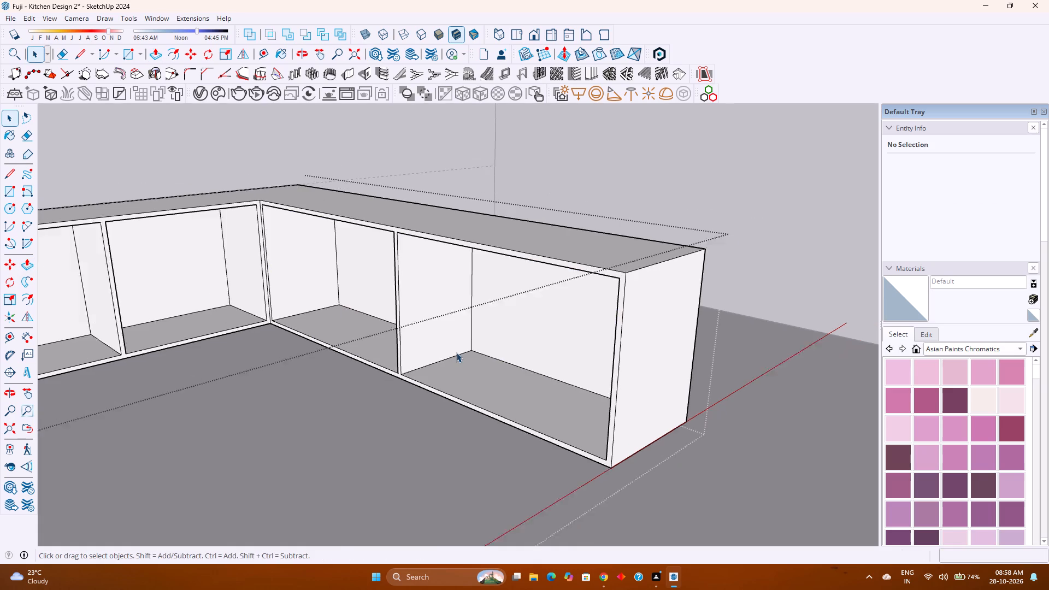
scroll(456, 352, down, 1)
middle_drag(456, 352, 279, 326)
middle_click(279, 326)
middle_drag(247, 324, 372, 353)
middle_click(372, 353)
middle_drag(349, 351, 433, 346)
middle_click(433, 346)
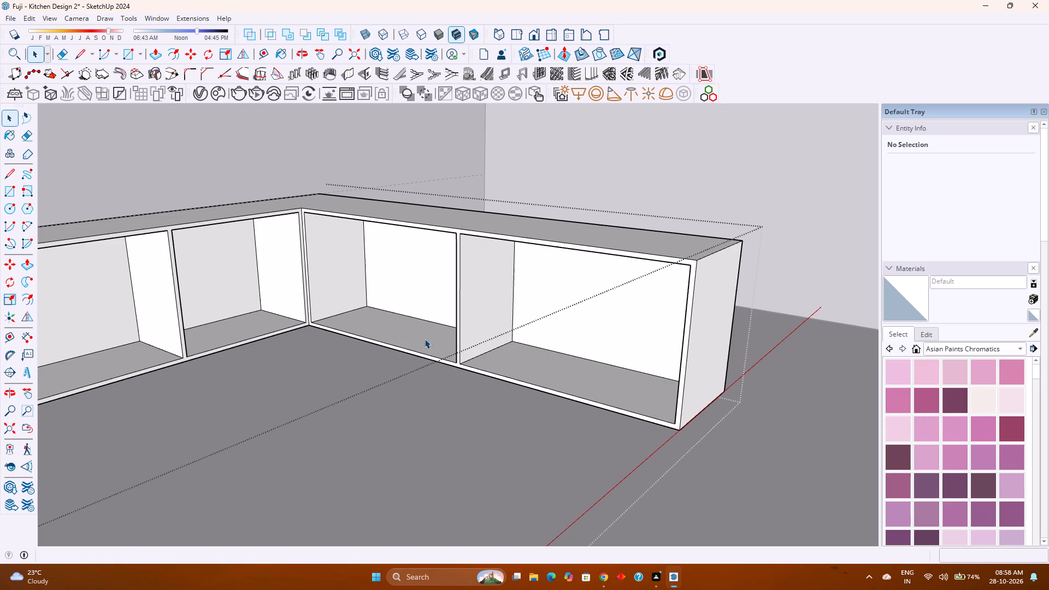
scroll(408, 331, up, 1)
scroll(512, 339, down, 3)
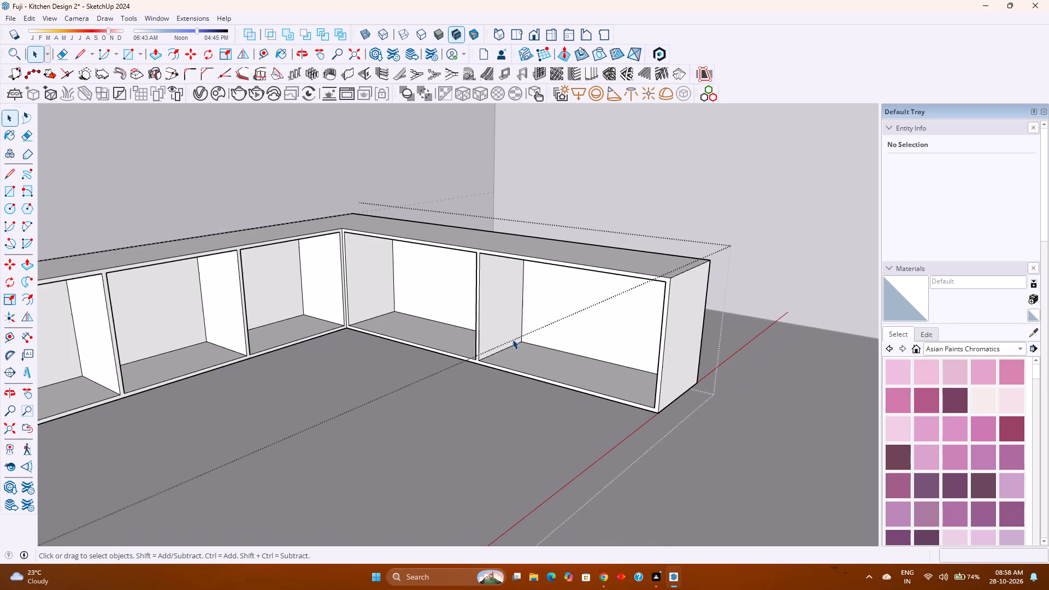
scroll(363, 304, up, 11)
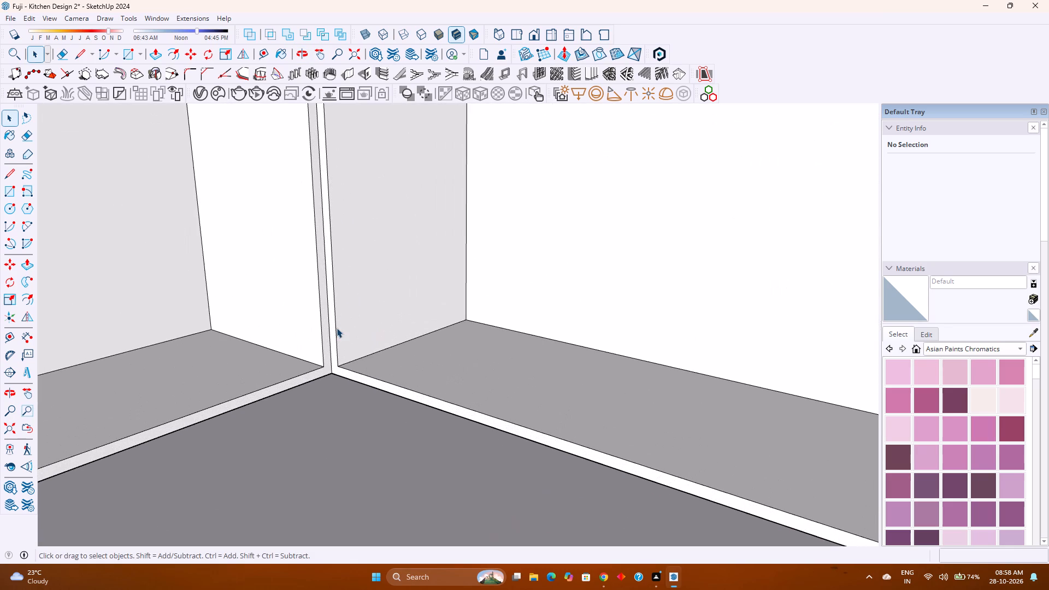
Copy the front vertical edge of the side run's corner compartment 1" inward along its end face at the inner corner.
scroll(337, 330, down, 7)
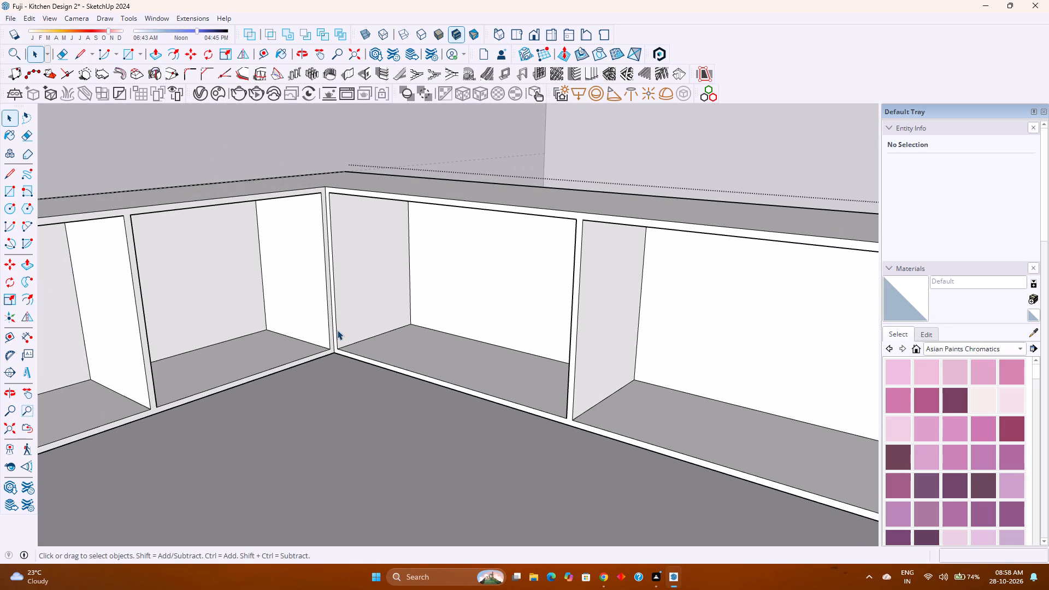
click(337, 331)
scroll(337, 331, up, 11)
key(m)
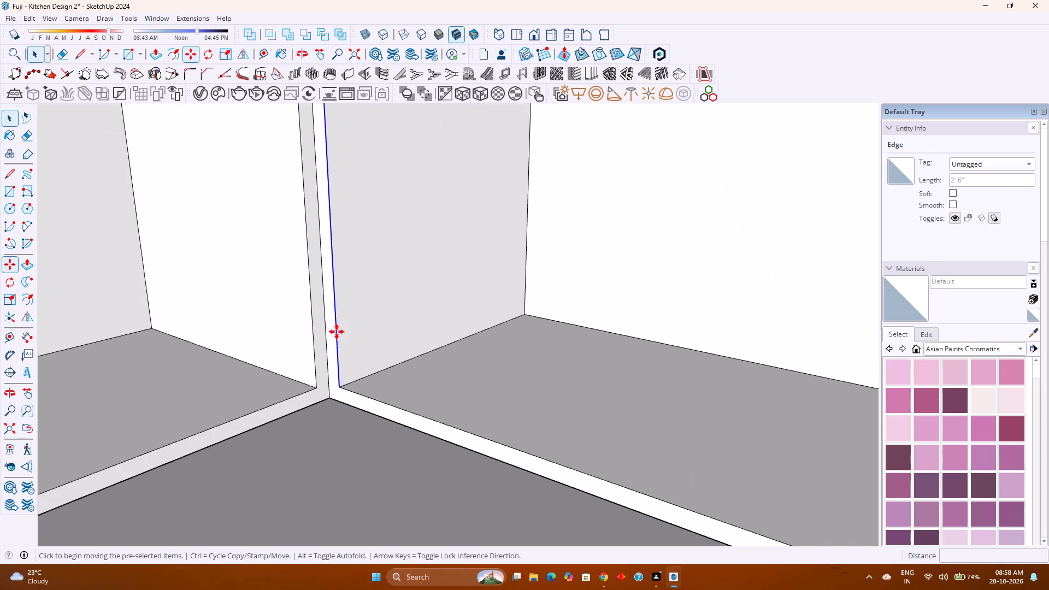
click(339, 382)
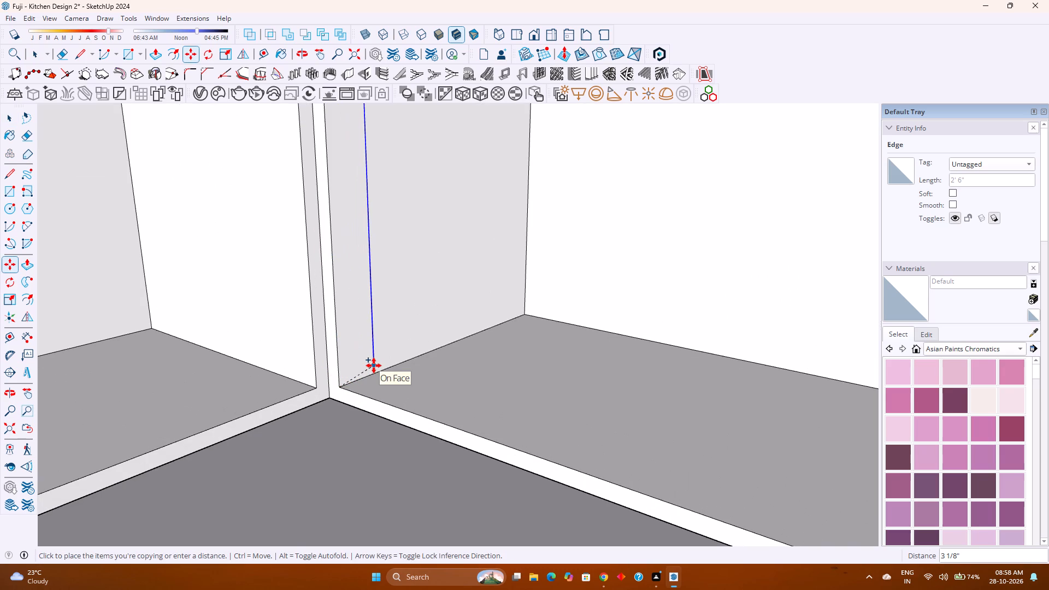
key(Right)
key(1)
key(Return)
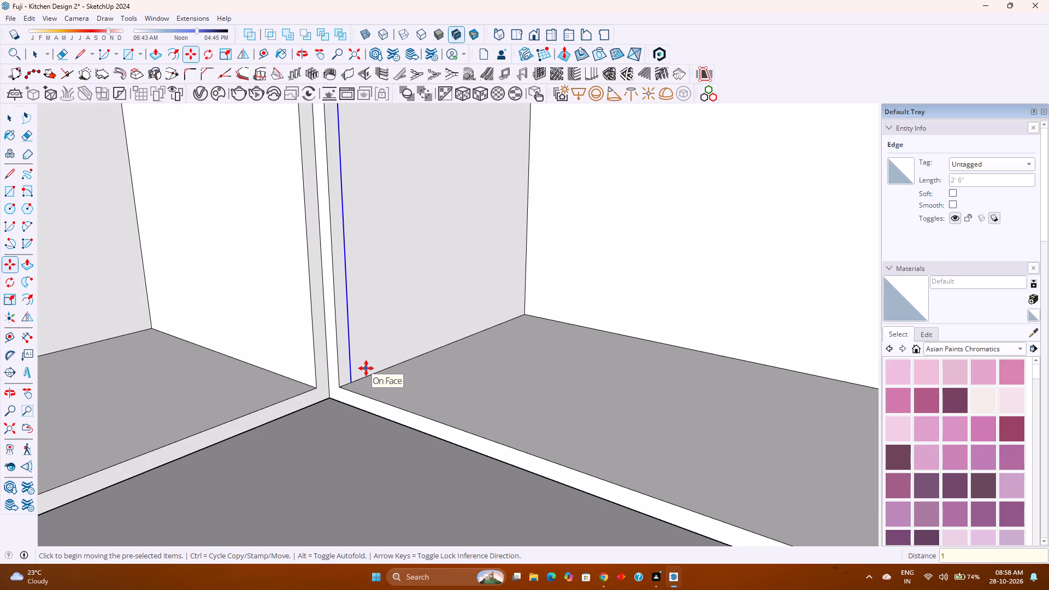
Push the rest of that end face 1'9" into the corner, leaving the 1" strip at the front.
key(p)
click(393, 345)
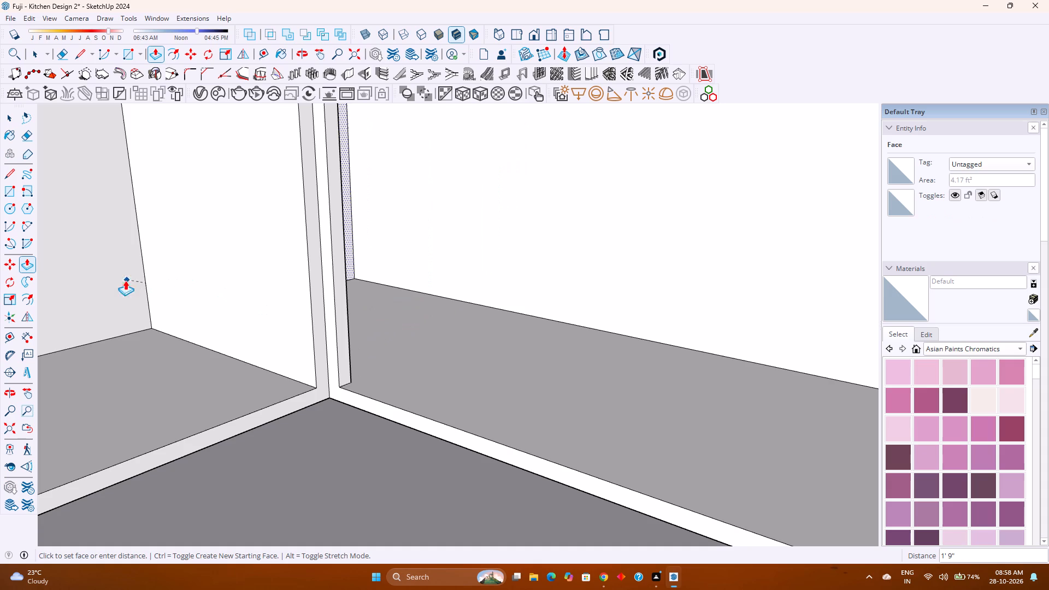
click(105, 285)
scroll(332, 324, down, 3)
middle_drag(361, 344, 305, 374)
middle_click(305, 374)
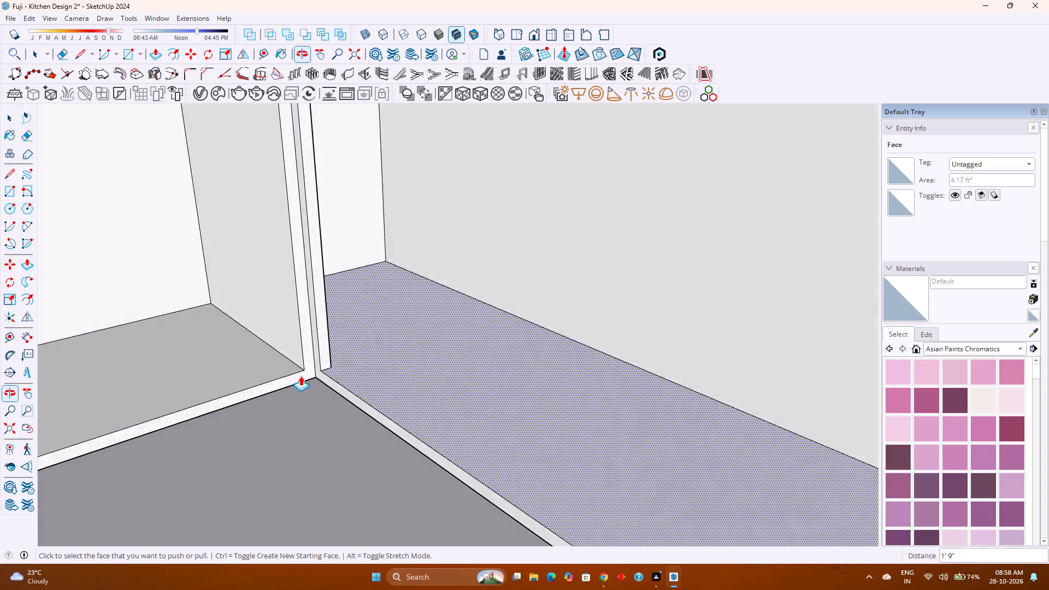
middle_drag(262, 382, 456, 390)
middle_click(456, 390)
key(space)
Examine the extended corner compartment and the whole U-shaped cabinet within the room.
scroll(376, 375, down, 7)
middle_drag(509, 381, 449, 377)
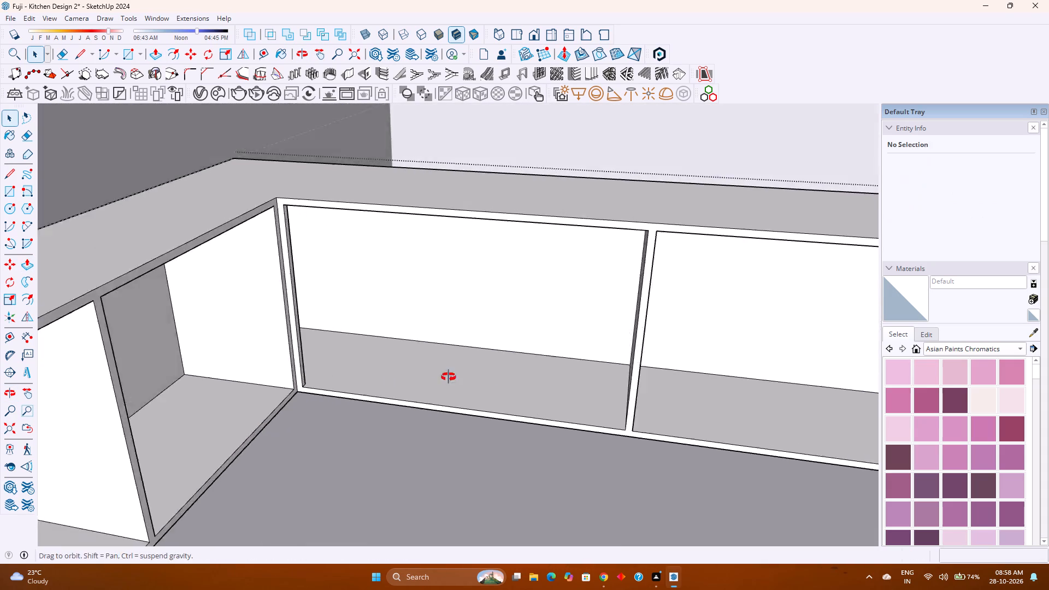
middle_drag(449, 377, 361, 354)
middle_click(359, 353)
scroll(353, 349, down, 9)
shift+middle_drag(356, 349, 556, 369)
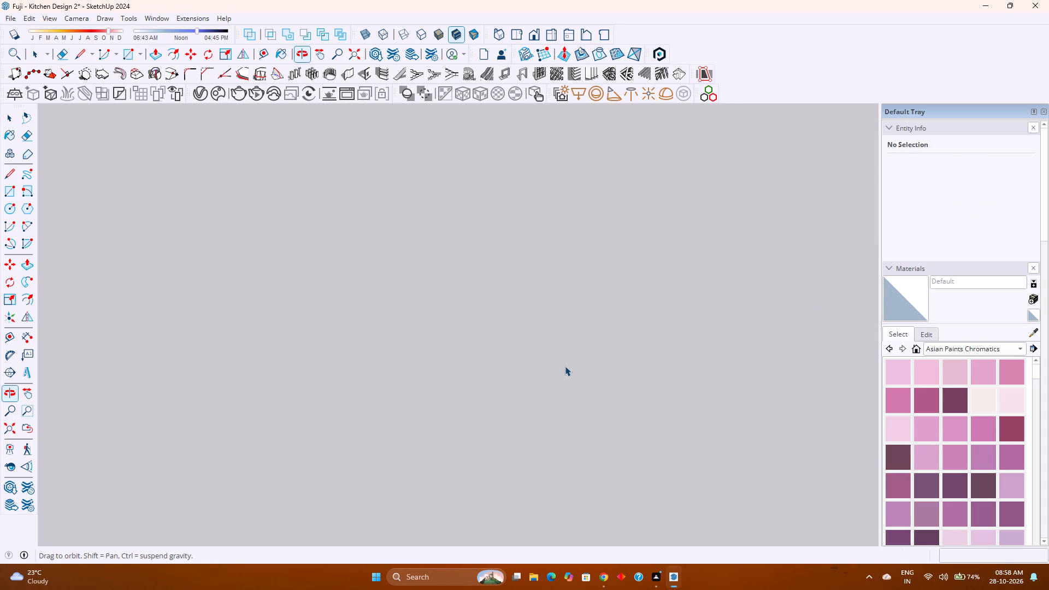
click(8, 434)
middle_drag(297, 370, 55, 369)
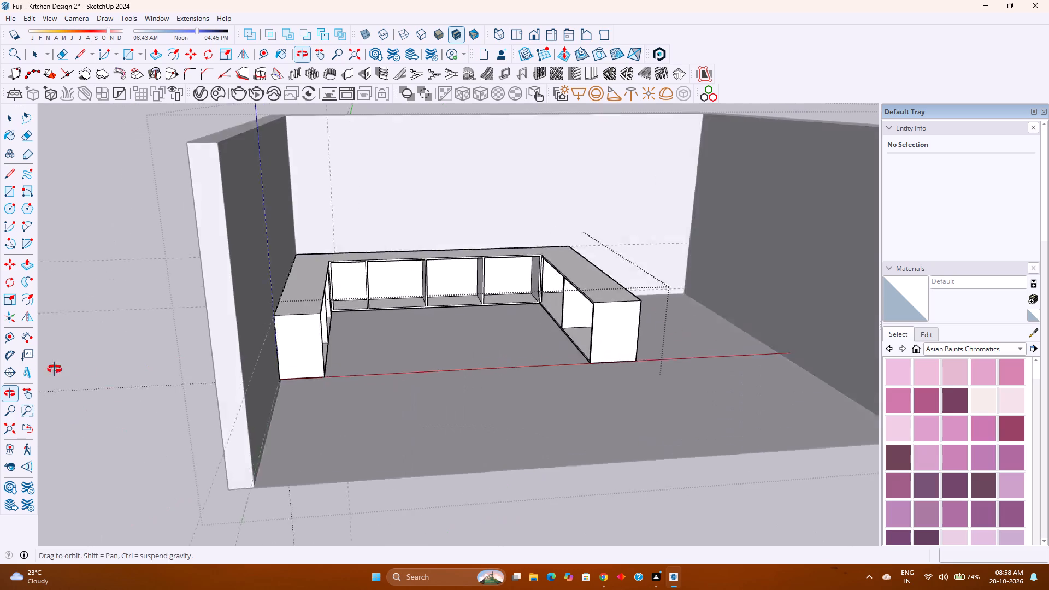
middle_drag(55, 369, 28, 369)
middle_drag(7, 369, 2, 369)
shift+middle_drag(480, 344, 401, 373)
shift+middle_click(398, 374)
Save the kitchen model.
key(ctrl+s)
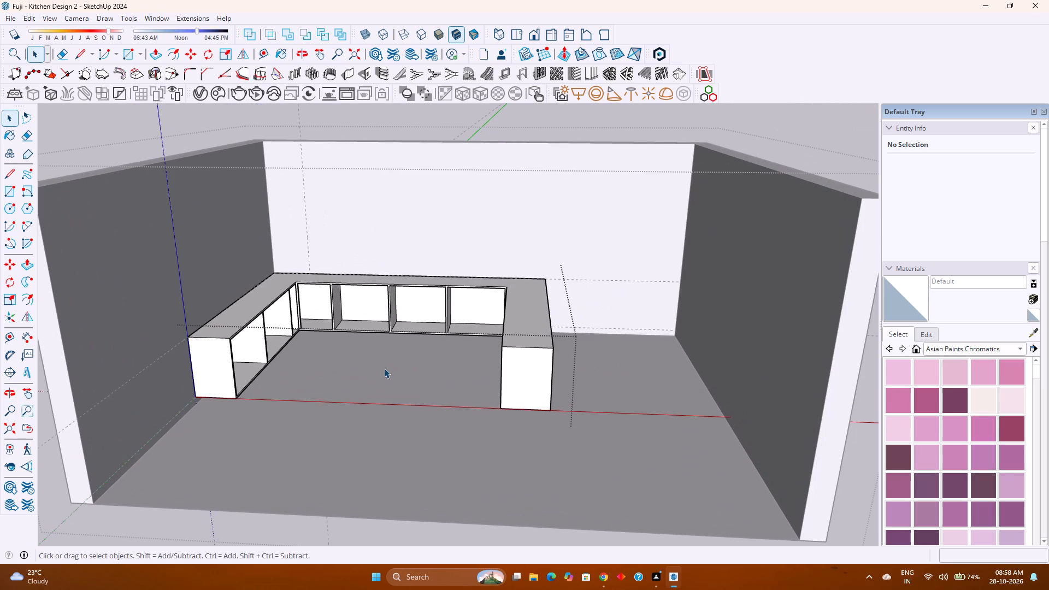
Examine the inner corner where the back run meets the side run with the extended compartment, checking its frame and opening.
scroll(376, 344, up, 6)
middle_drag(381, 346, 386, 304)
middle_click(386, 304)
shift+middle_drag(388, 303, 366, 367)
middle_click(366, 367)
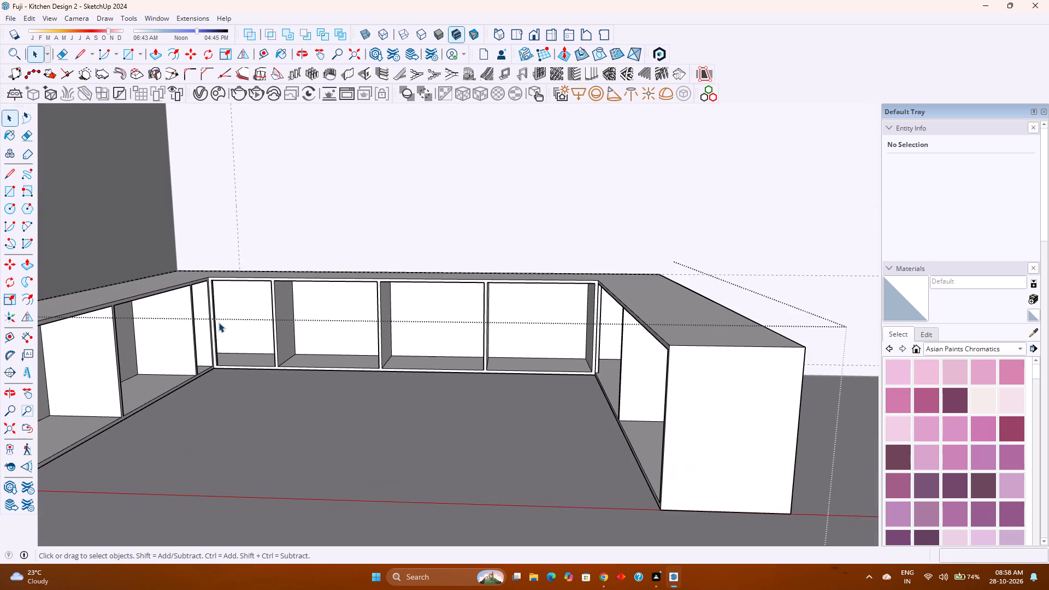
middle_drag(375, 343, 353, 351)
scroll(553, 384, up, 1)
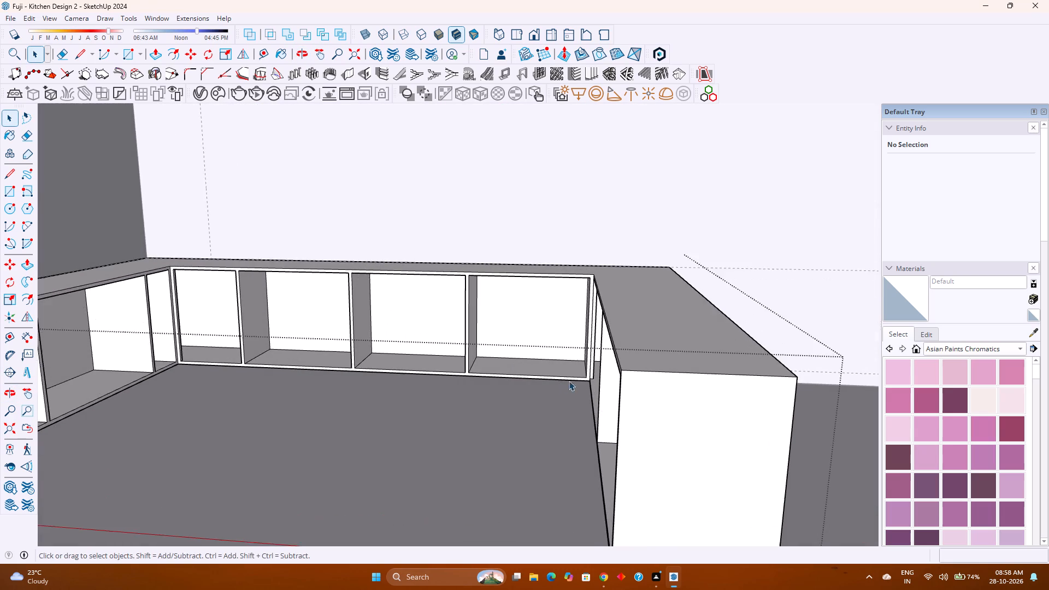
scroll(583, 380, up, 10)
middle_drag(590, 376, 641, 435)
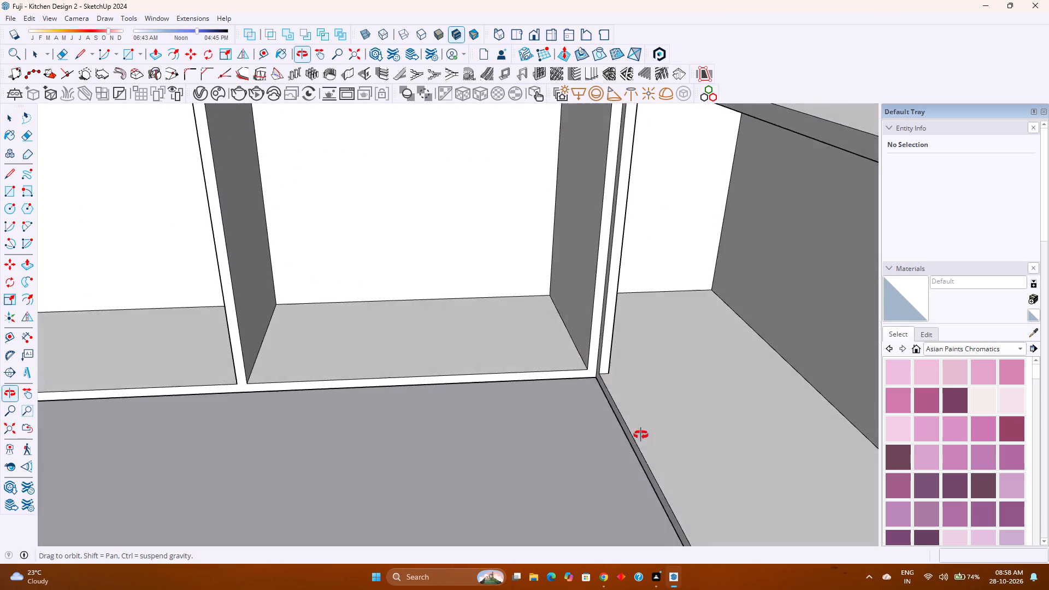
middle_drag(641, 435, 636, 433)
middle_drag(627, 428, 761, 444)
middle_drag(768, 439, 594, 413)
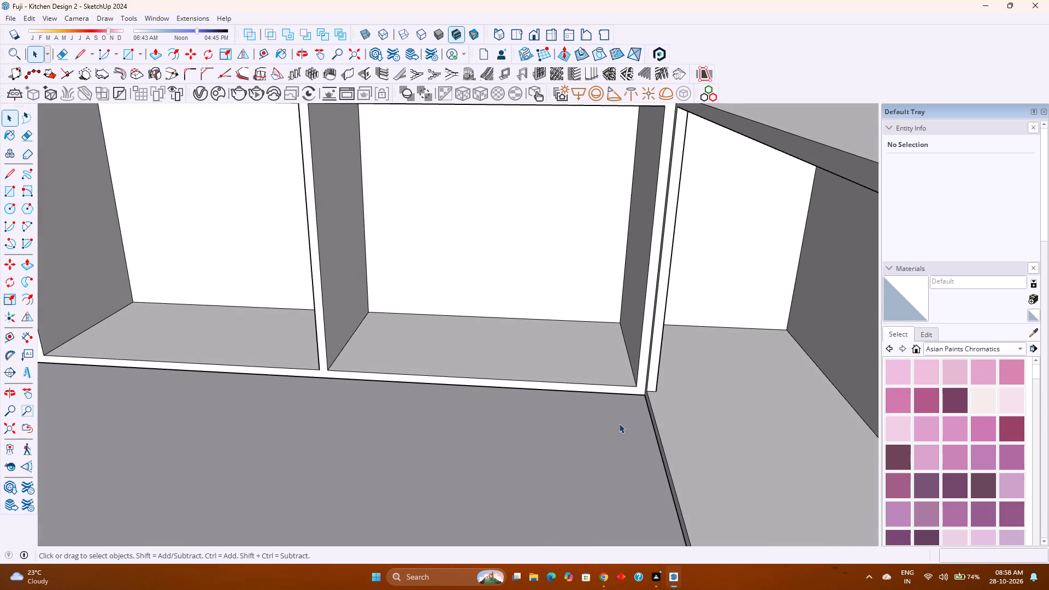
scroll(605, 418, down, 3)
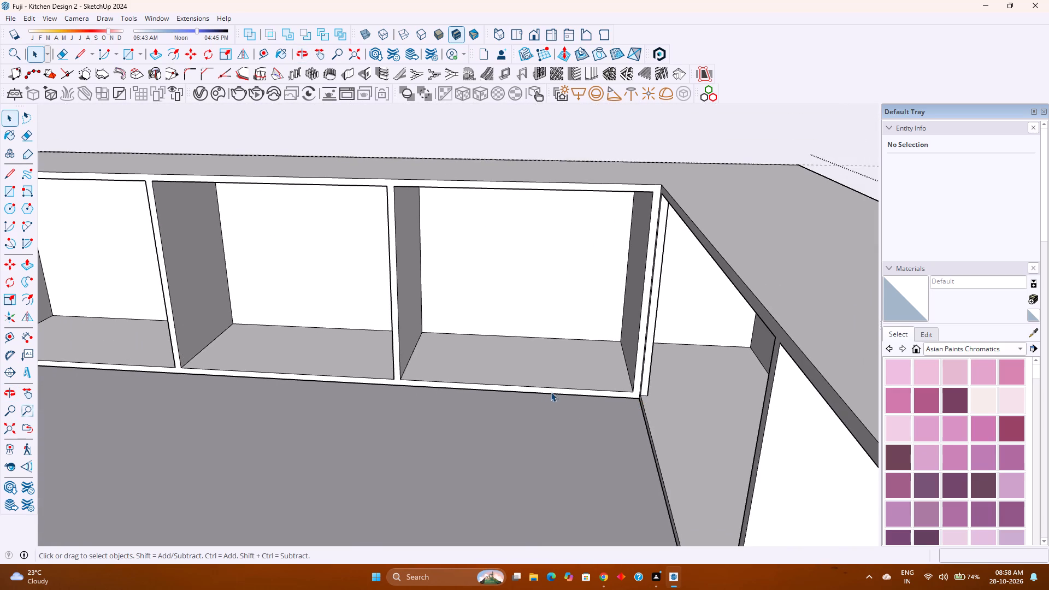
middle_drag(610, 389, 677, 401)
middle_click(677, 401)
shift+middle_drag(633, 401, 492, 401)
middle_drag(502, 401, 580, 402)
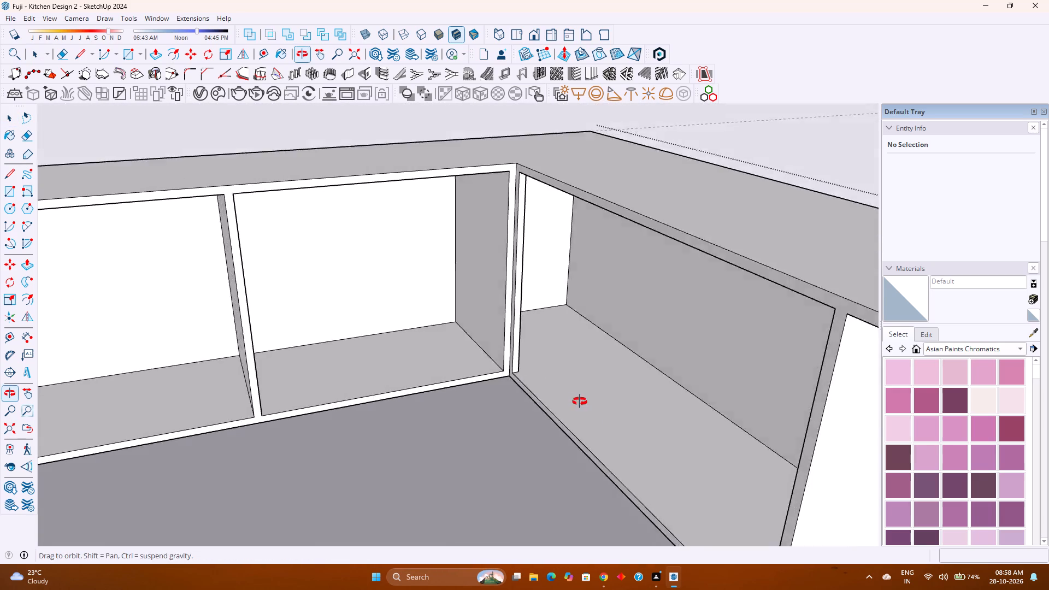
middle_drag(580, 402, 692, 391)
middle_click(692, 391)
scroll(563, 386, up, 4)
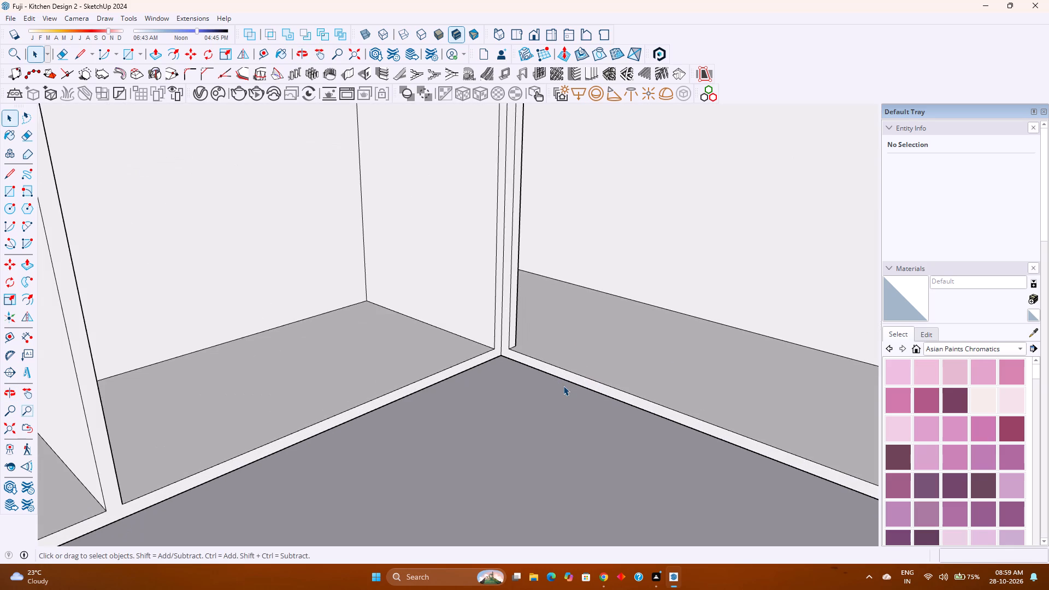
middle_drag(563, 386, 498, 430)
middle_click(486, 462)
scroll(475, 442, down, 3)
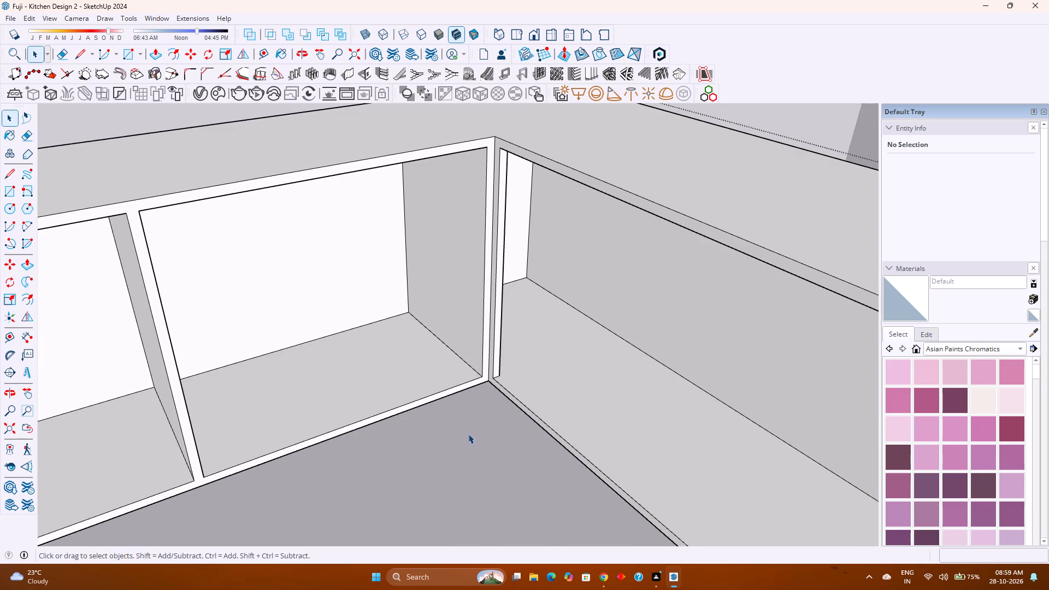
shift+middle_drag(476, 408, 544, 370)
shift+middle_click(544, 370)
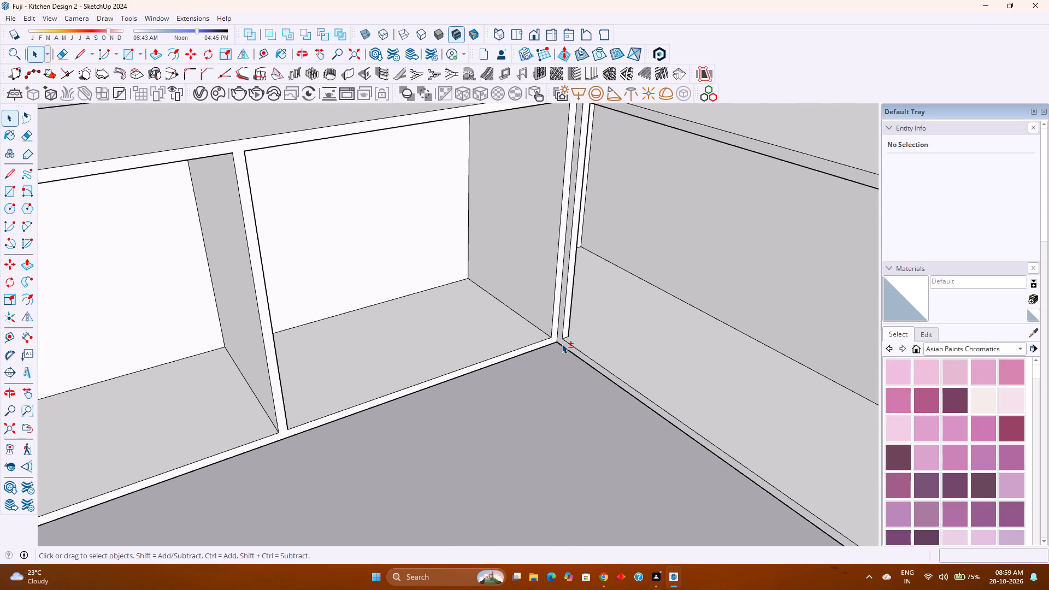
shift+middle_drag(562, 344, 475, 399)
middle_click(475, 399)
scroll(474, 398, down, 3)
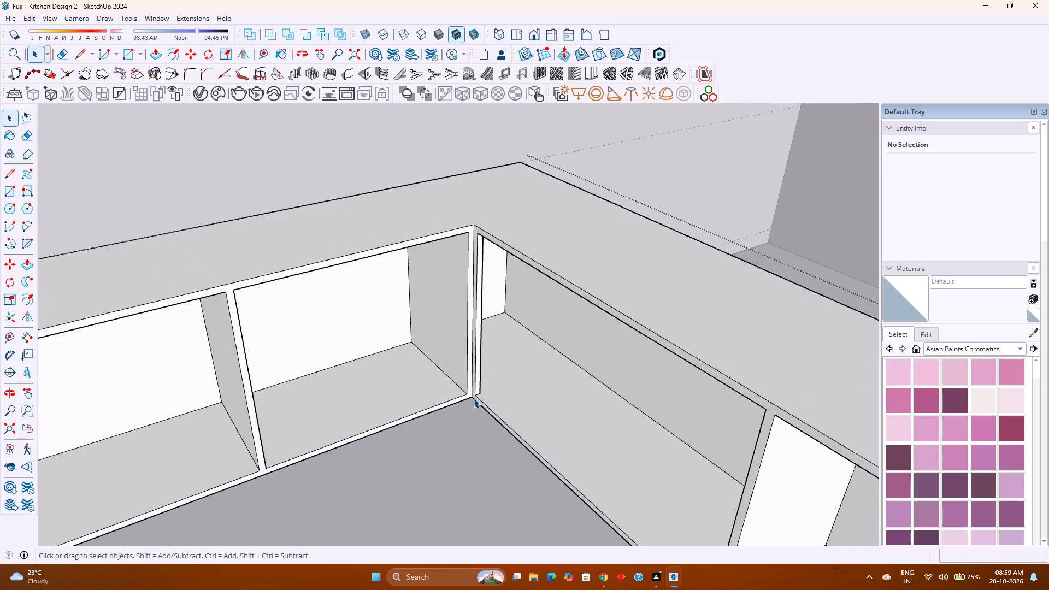
shift+middle_drag(477, 398, 619, 343)
shift+middle_click(621, 341)
scroll(629, 339, down, 7)
Examine the whole U-shaped base cabinet, including the opposite inner corner, the countertop and the outer side of the run.
middle_drag(586, 371, 327, 339)
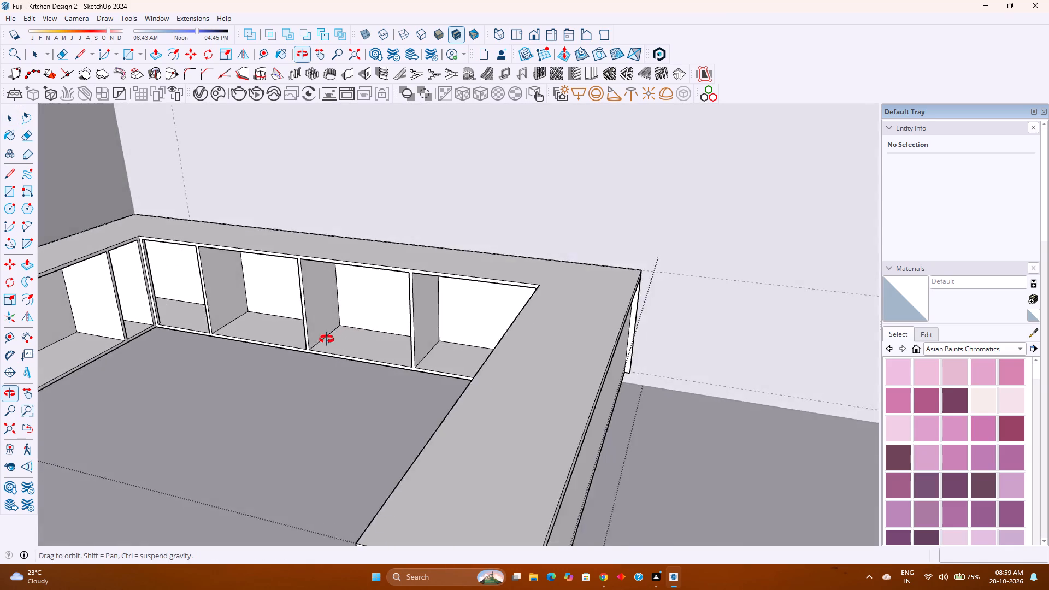
middle_drag(327, 339, 326, 339)
middle_click(326, 339)
shift+middle_drag(311, 337, 557, 312)
shift+middle_click(557, 312)
middle_drag(345, 329, 249, 333)
middle_click(244, 333)
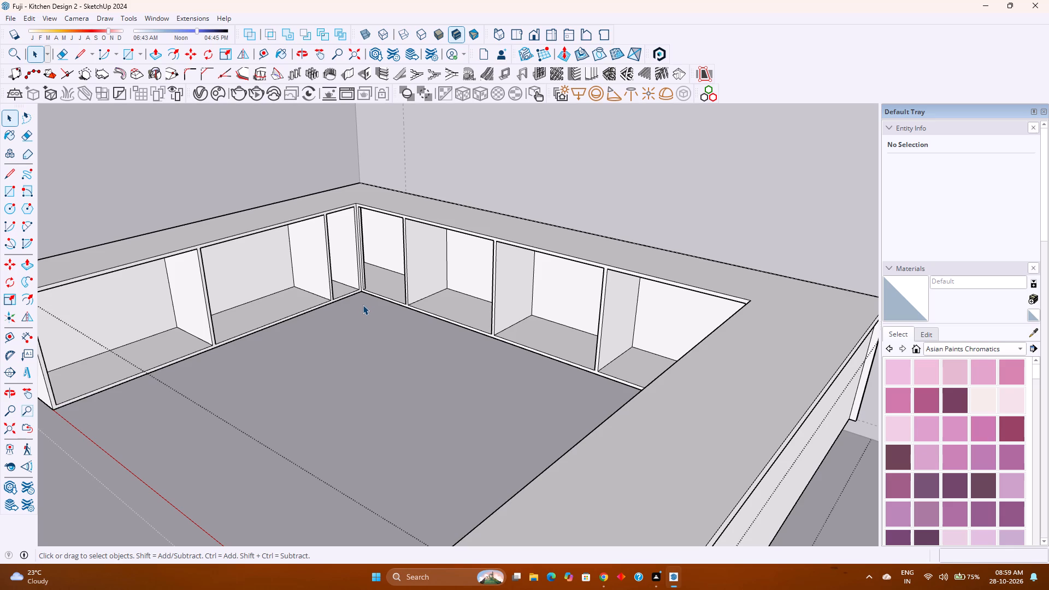
scroll(363, 305, down, 2)
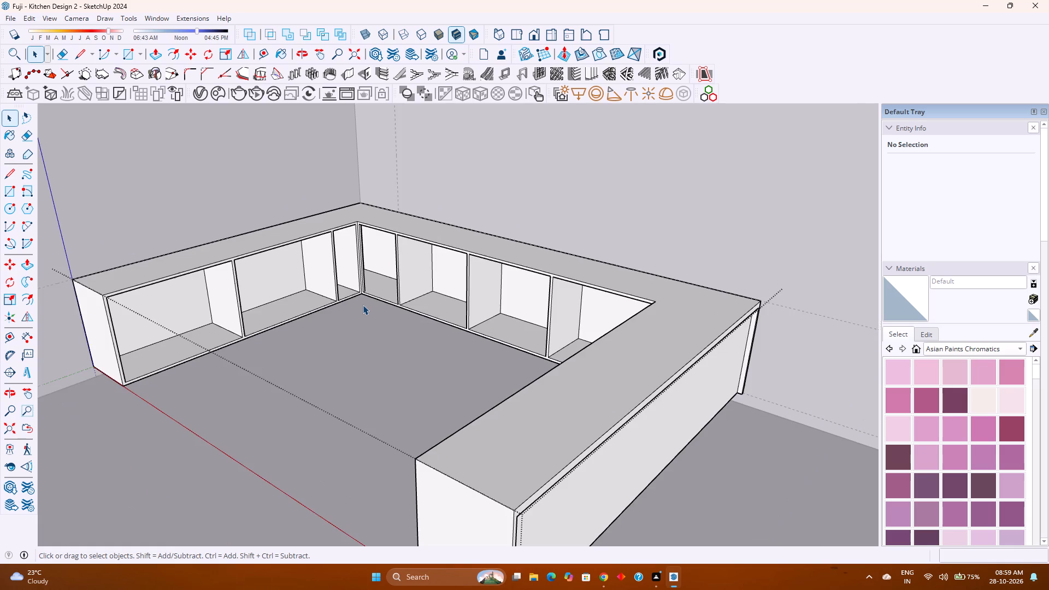
scroll(363, 305, down, 1)
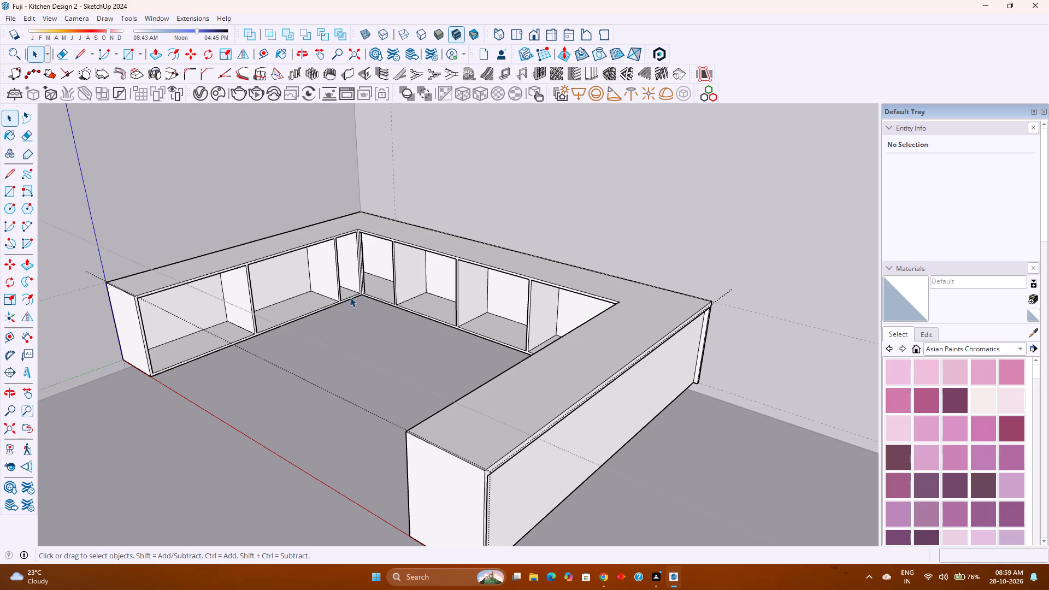
scroll(351, 297, down, 3)
middle_drag(351, 297, 493, 268)
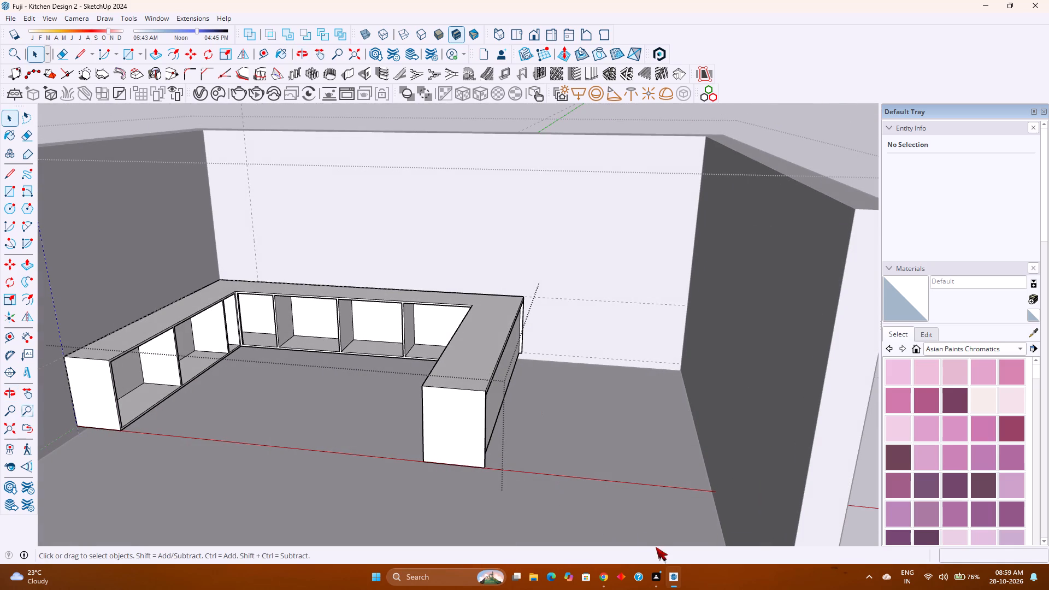
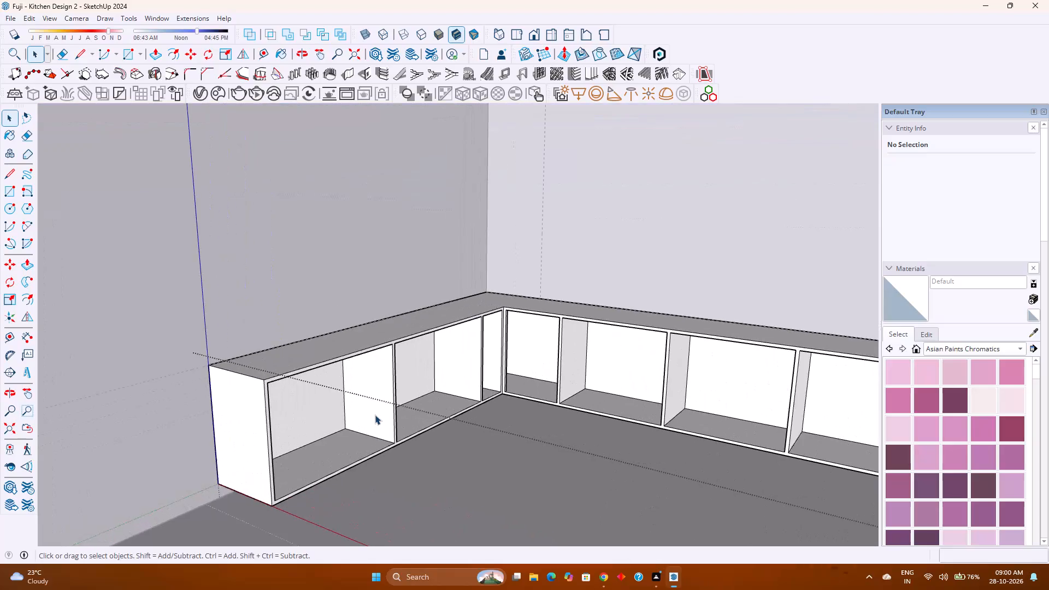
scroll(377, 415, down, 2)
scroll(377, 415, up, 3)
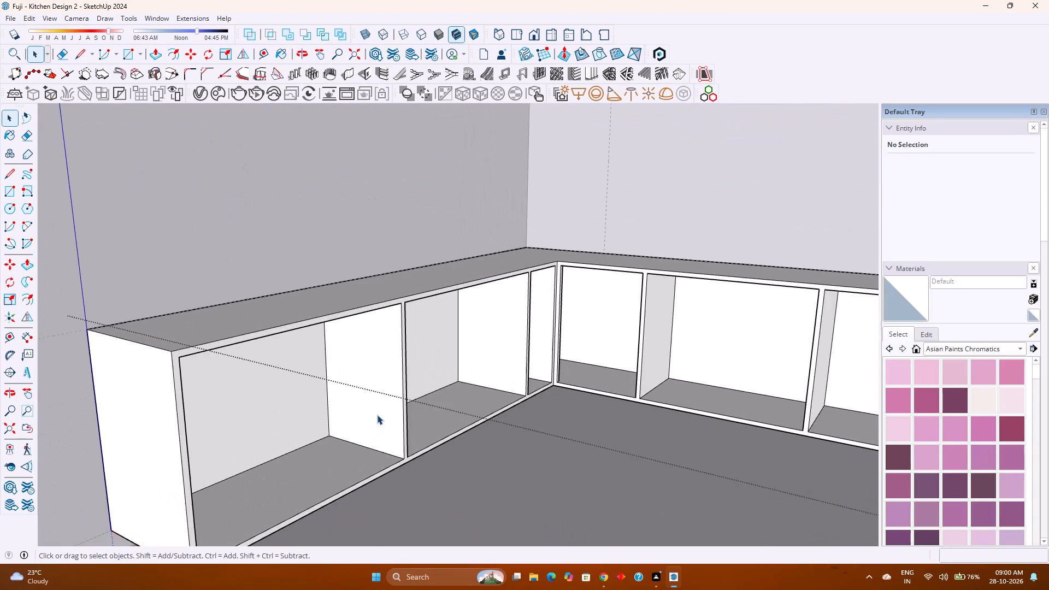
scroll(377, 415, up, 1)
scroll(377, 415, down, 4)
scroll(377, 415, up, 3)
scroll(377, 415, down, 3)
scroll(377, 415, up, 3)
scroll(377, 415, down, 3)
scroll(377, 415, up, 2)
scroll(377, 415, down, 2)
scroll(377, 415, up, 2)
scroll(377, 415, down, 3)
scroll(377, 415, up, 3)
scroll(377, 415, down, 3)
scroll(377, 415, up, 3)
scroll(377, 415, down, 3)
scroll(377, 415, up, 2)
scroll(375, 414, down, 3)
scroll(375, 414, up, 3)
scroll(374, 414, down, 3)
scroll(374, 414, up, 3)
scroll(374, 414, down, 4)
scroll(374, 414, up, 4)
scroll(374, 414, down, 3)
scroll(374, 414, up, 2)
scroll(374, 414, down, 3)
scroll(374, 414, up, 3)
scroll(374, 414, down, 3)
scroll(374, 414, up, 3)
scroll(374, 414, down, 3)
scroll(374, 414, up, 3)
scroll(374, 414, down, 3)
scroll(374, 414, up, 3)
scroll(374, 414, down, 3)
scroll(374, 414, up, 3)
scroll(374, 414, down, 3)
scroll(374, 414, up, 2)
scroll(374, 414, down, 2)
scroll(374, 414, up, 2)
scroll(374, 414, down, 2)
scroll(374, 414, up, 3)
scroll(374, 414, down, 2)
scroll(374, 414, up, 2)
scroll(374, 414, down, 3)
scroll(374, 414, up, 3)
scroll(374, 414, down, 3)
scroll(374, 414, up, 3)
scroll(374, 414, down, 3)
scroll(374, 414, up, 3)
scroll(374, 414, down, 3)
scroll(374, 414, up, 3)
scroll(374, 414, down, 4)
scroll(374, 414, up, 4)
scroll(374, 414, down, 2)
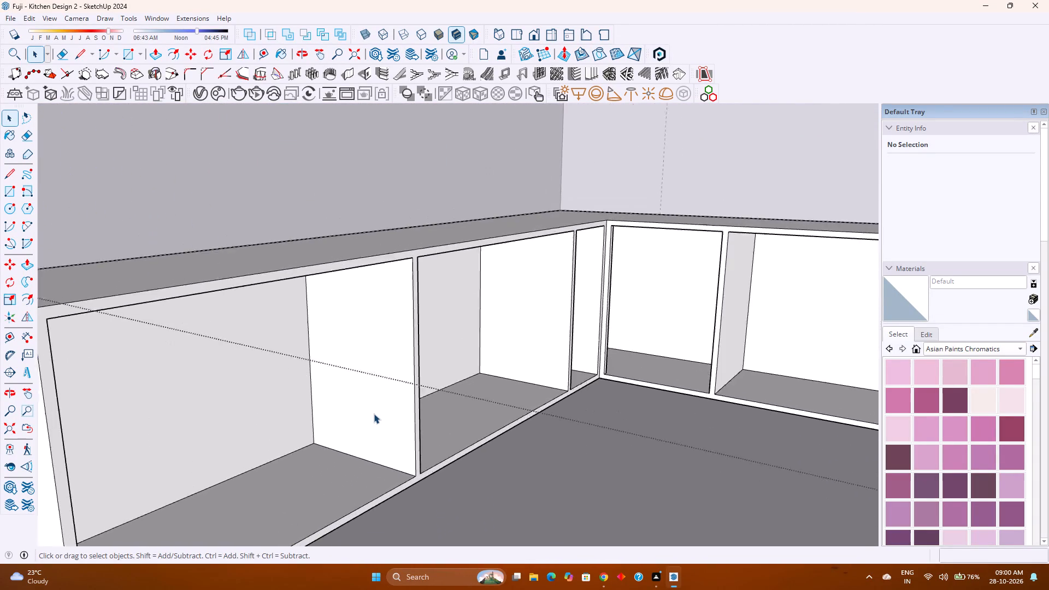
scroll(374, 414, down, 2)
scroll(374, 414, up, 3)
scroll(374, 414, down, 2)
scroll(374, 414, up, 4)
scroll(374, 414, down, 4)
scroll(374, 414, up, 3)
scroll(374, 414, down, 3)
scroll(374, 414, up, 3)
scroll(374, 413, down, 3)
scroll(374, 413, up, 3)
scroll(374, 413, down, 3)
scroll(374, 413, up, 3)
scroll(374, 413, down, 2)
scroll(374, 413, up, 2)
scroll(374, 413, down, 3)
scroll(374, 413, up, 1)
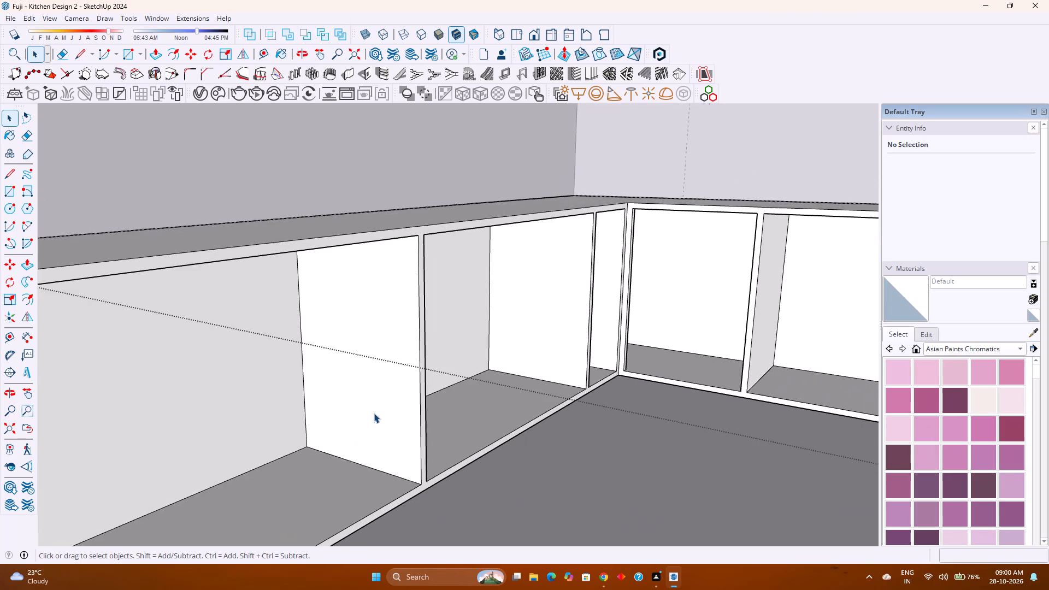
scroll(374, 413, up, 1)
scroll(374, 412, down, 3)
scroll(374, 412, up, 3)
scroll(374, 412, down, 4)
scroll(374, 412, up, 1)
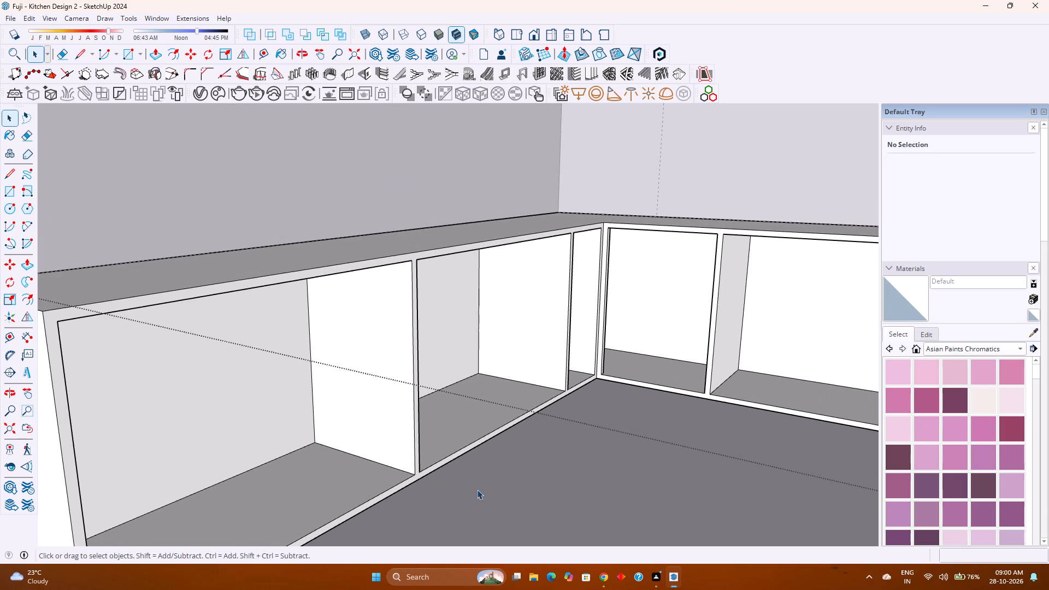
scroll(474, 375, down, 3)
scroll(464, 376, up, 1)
Copy the lower back edge of the side run's end compartment about 5' 4" away onto the floor beyond the cabinet's outer end.
middle_drag(639, 396, 506, 365)
middle_click(506, 365)
scroll(506, 365, down, 4)
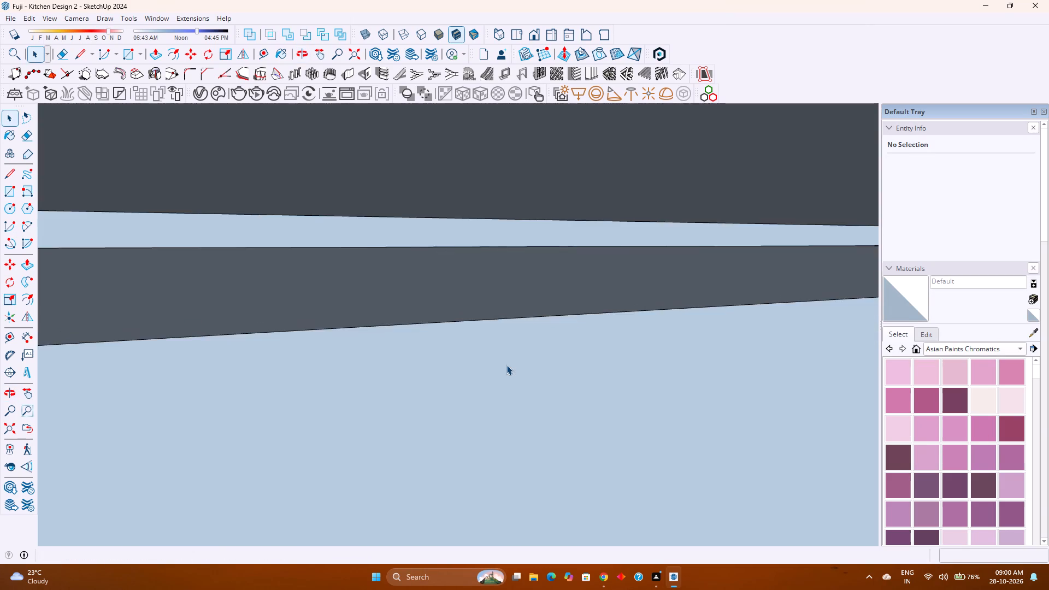
middle_drag(462, 375, 609, 394)
middle_click(611, 394)
click(3, 430)
middle_drag(156, 397, 571, 420)
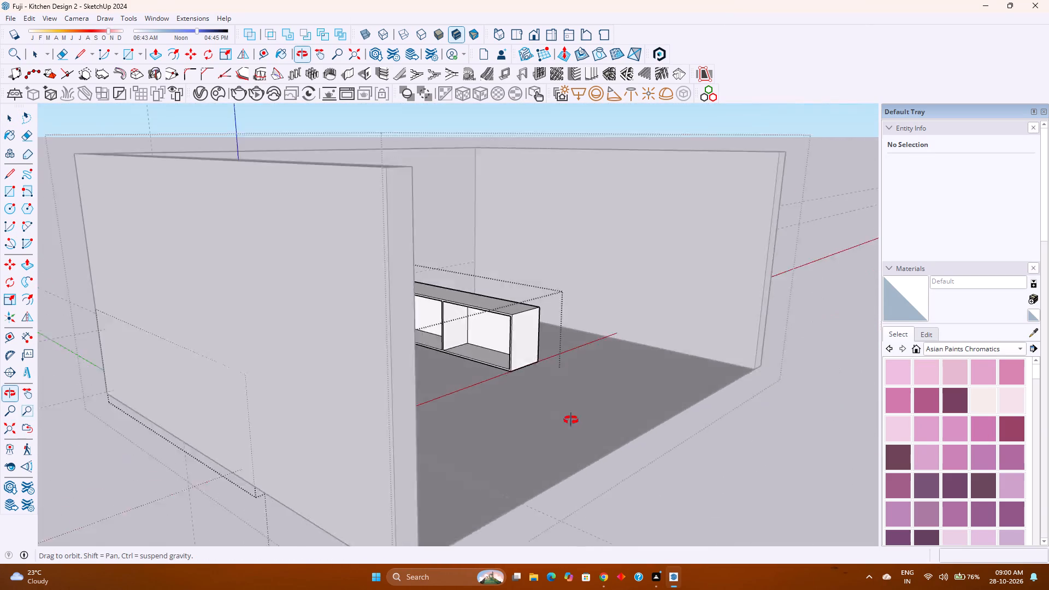
middle_drag(571, 420, 471, 414)
middle_click(471, 414)
scroll(488, 352, up, 7)
middle_drag(473, 357, 511, 361)
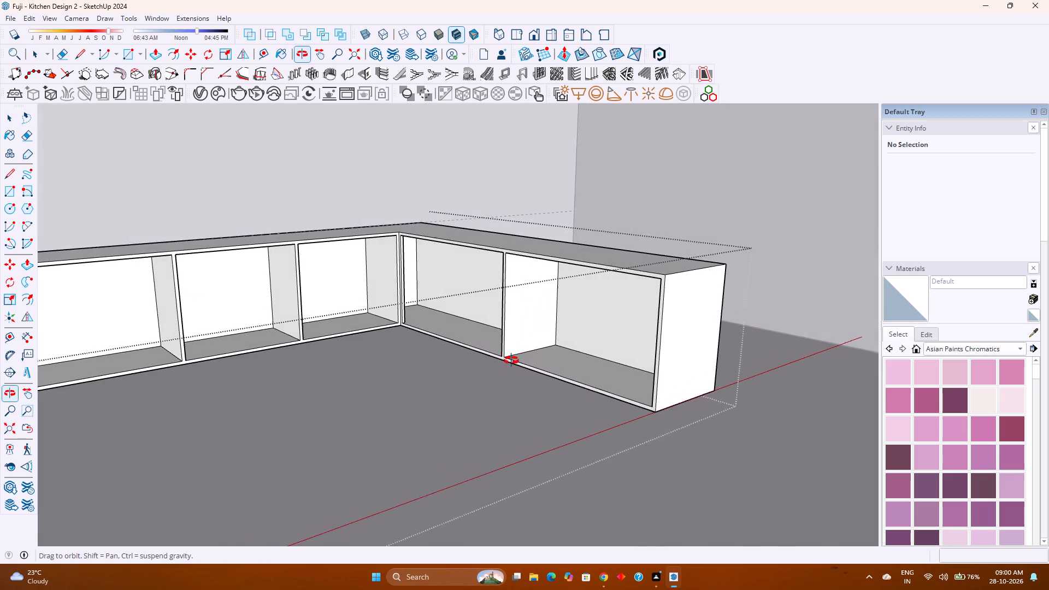
middle_drag(511, 361, 504, 360)
middle_click(504, 360)
scroll(534, 353, up, 5)
shift+middle_drag(541, 355, 473, 368)
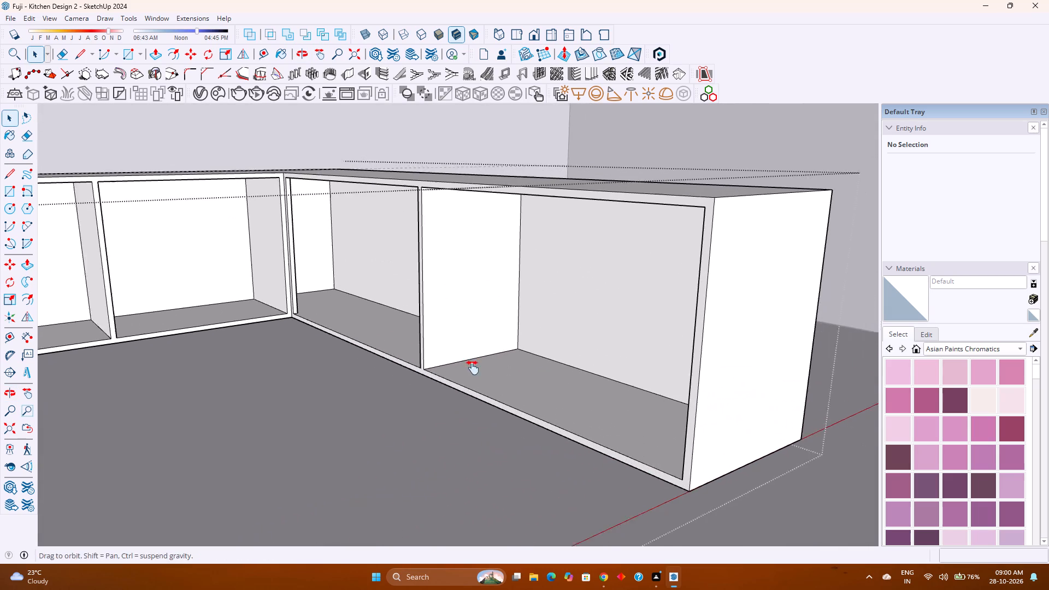
shift+middle_drag(473, 368, 456, 369)
shift+middle_click(456, 369)
middle_drag(458, 374, 571, 369)
middle_click(571, 369)
scroll(568, 374, up, 2)
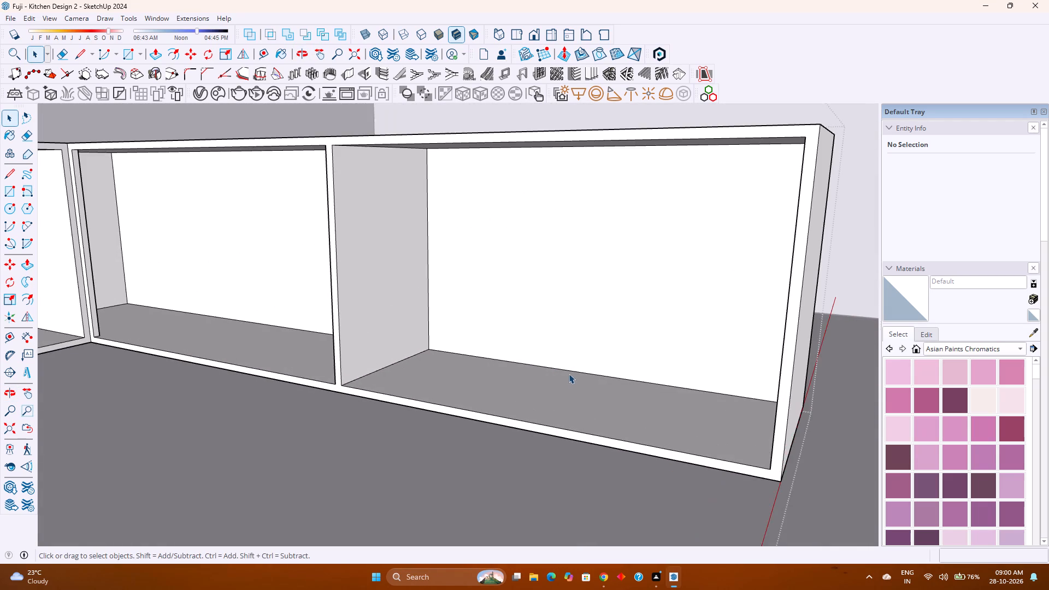
scroll(569, 374, up, 1)
click(570, 370)
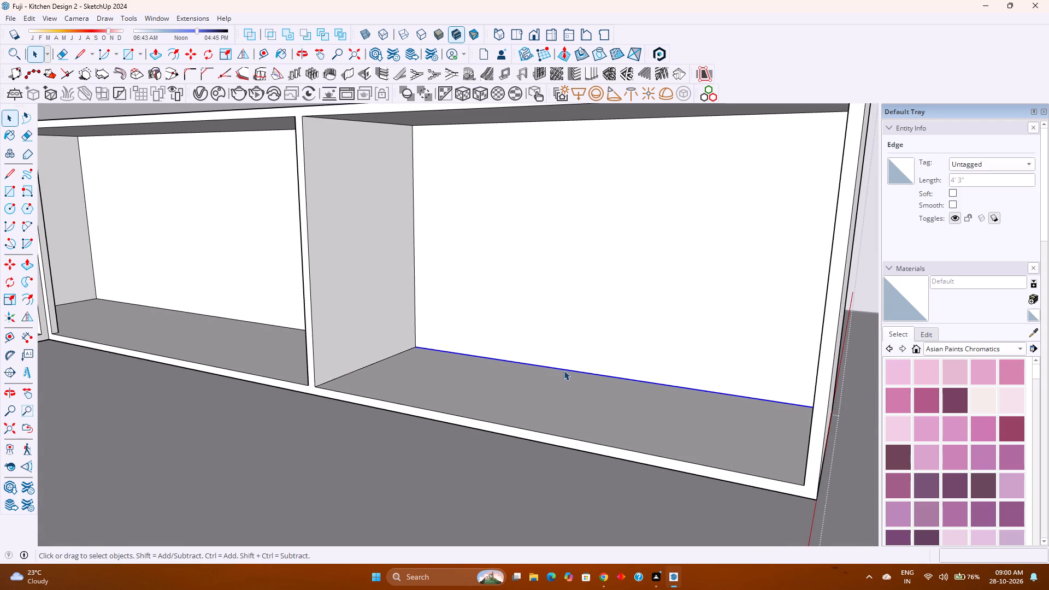
key(m)
click(415, 344)
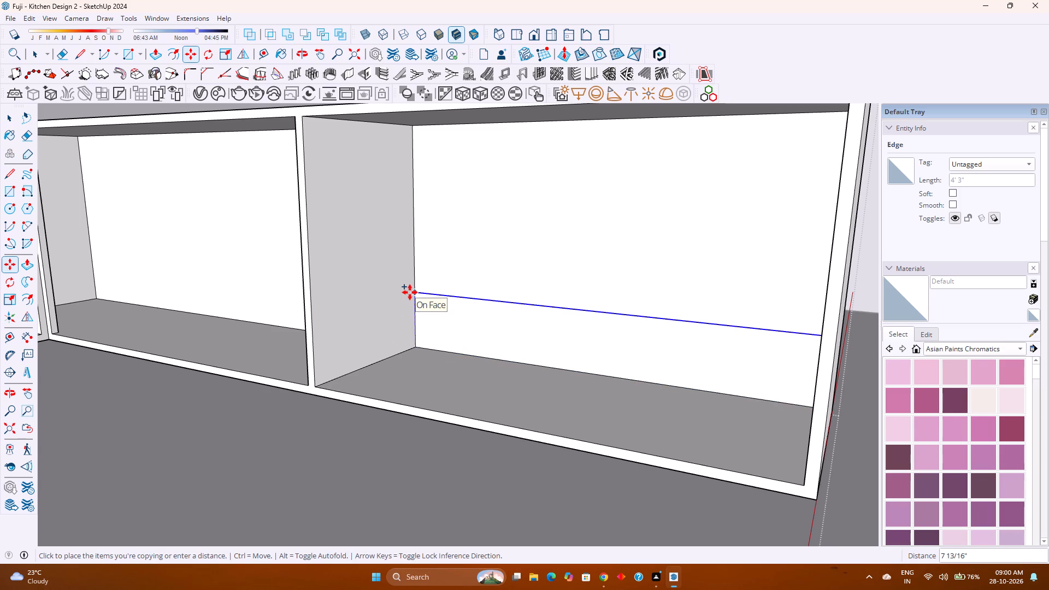
scroll(410, 289, down, 4)
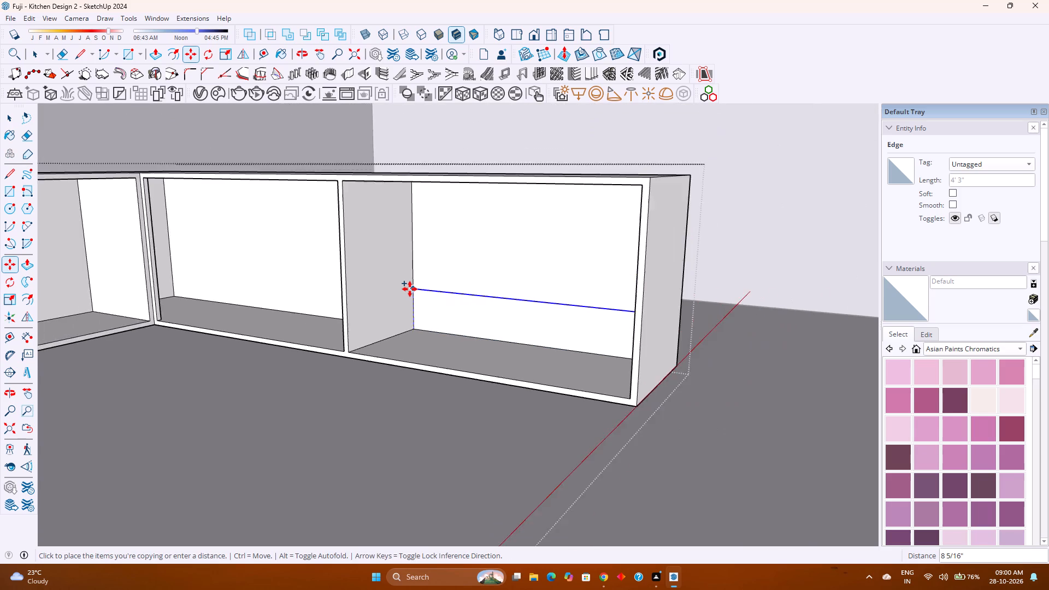
scroll(410, 289, down, 3)
click(652, 353)
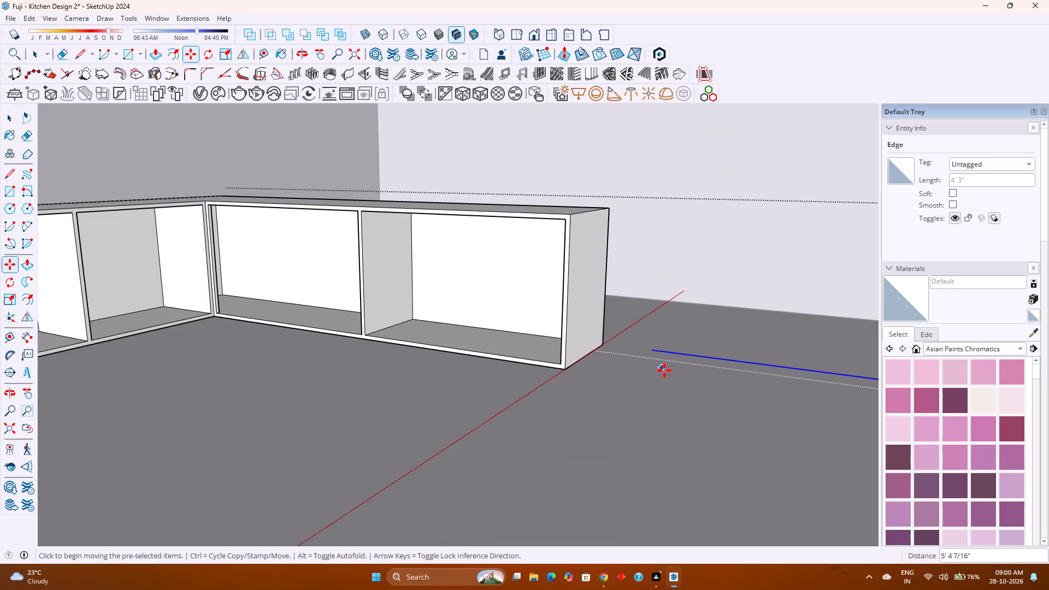
Copy the loose floor edge 10 mm straight up along the blue axis.
scroll(666, 370, up, 3)
click(649, 345)
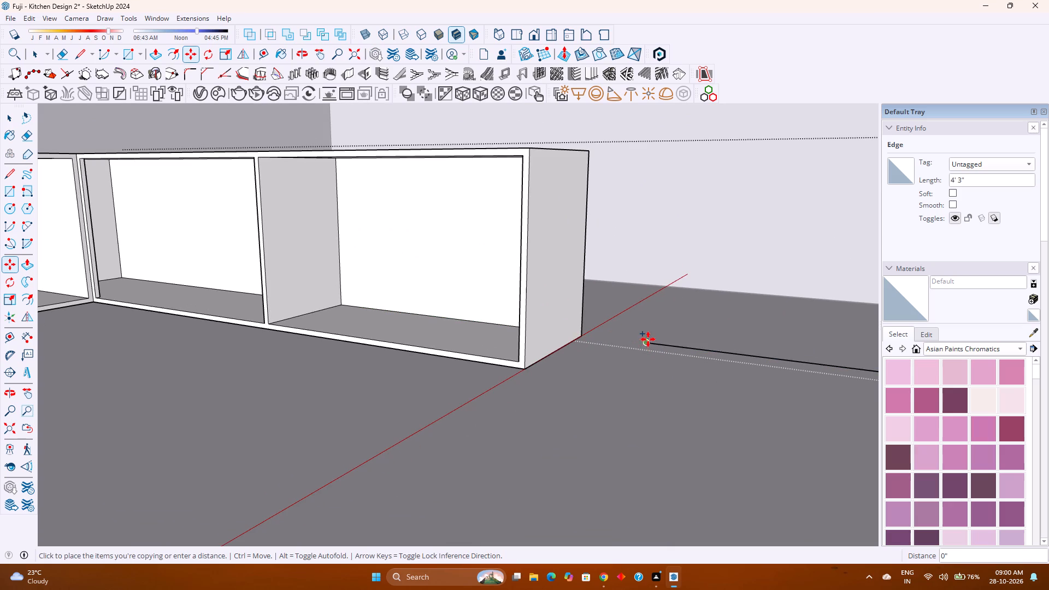
key(Up)
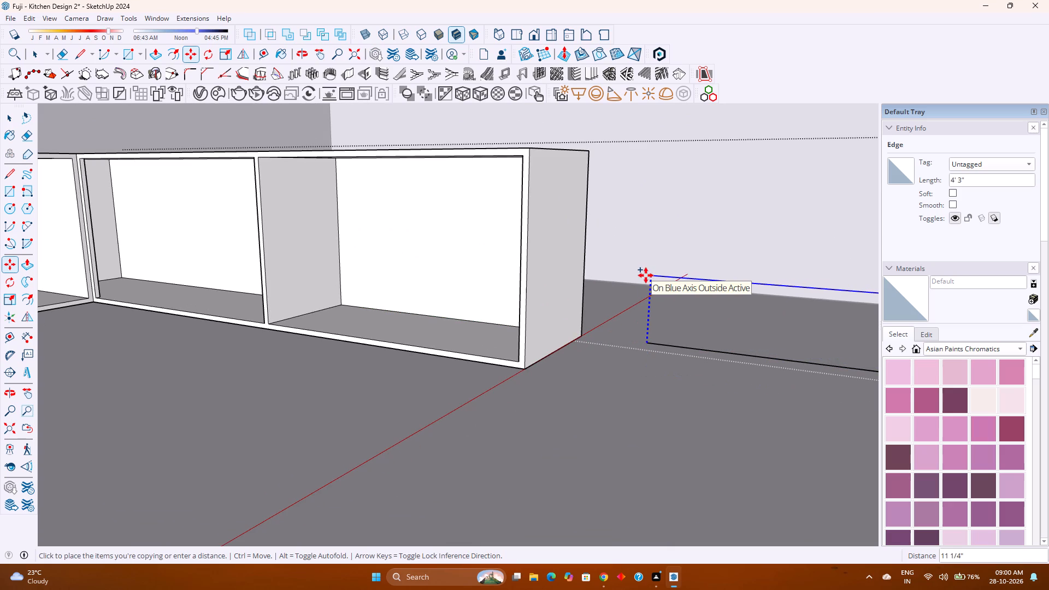
text(10mm)
key(Return)
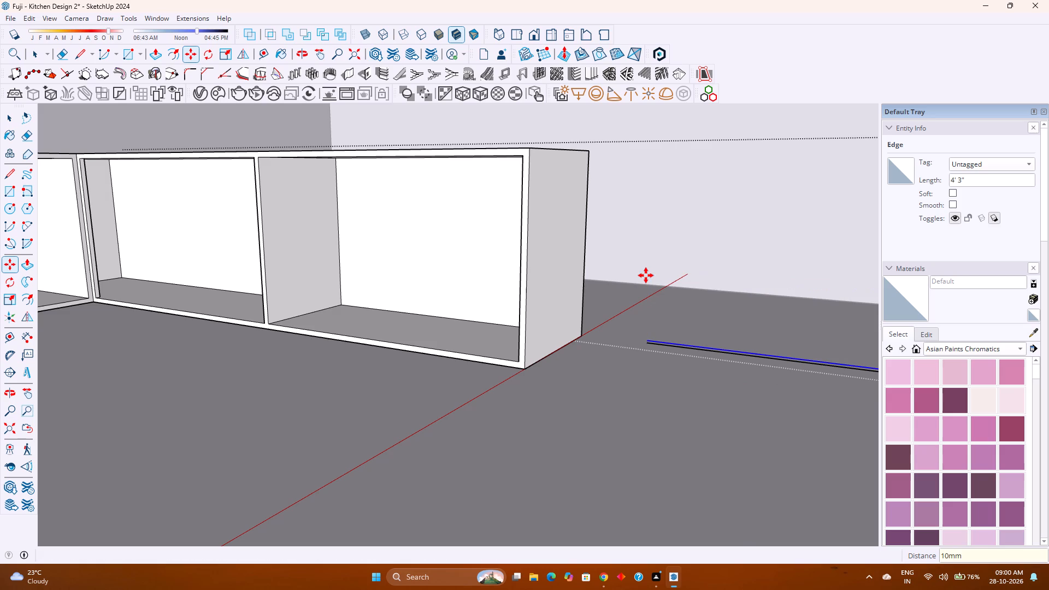
Draw a short line at each end of the two parallel edges to close them into a thin vertical strip face.
key(l)
scroll(650, 345, up, 5)
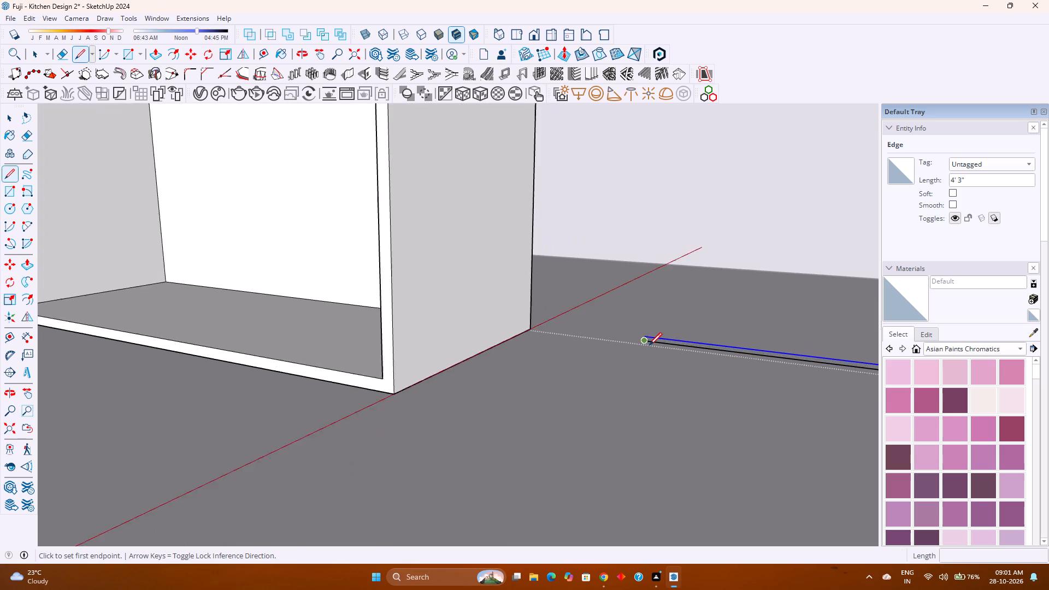
scroll(649, 345, up, 10)
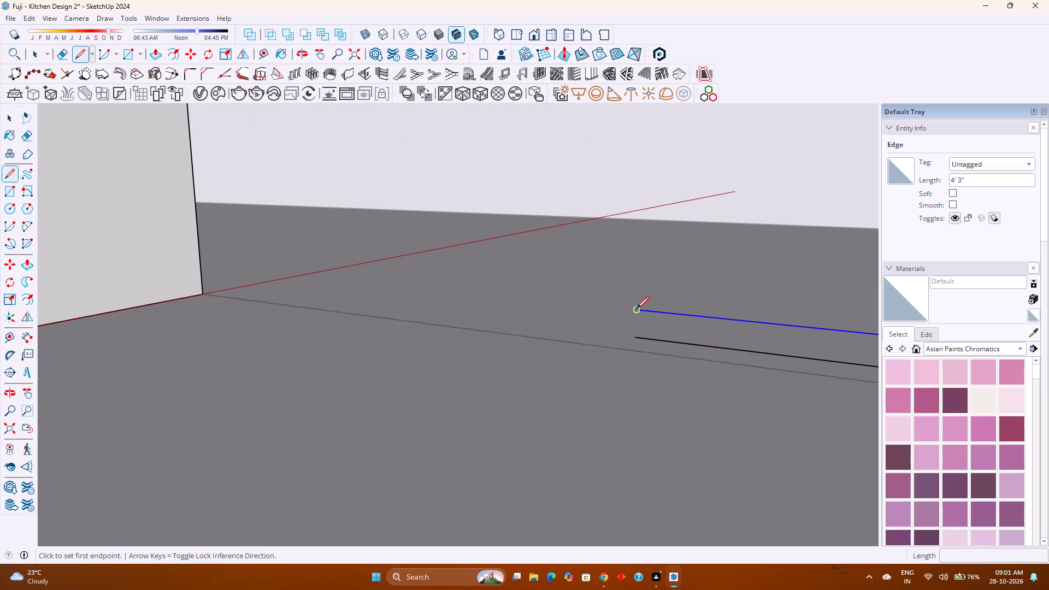
click(636, 309)
click(640, 337)
scroll(640, 337, down, 3)
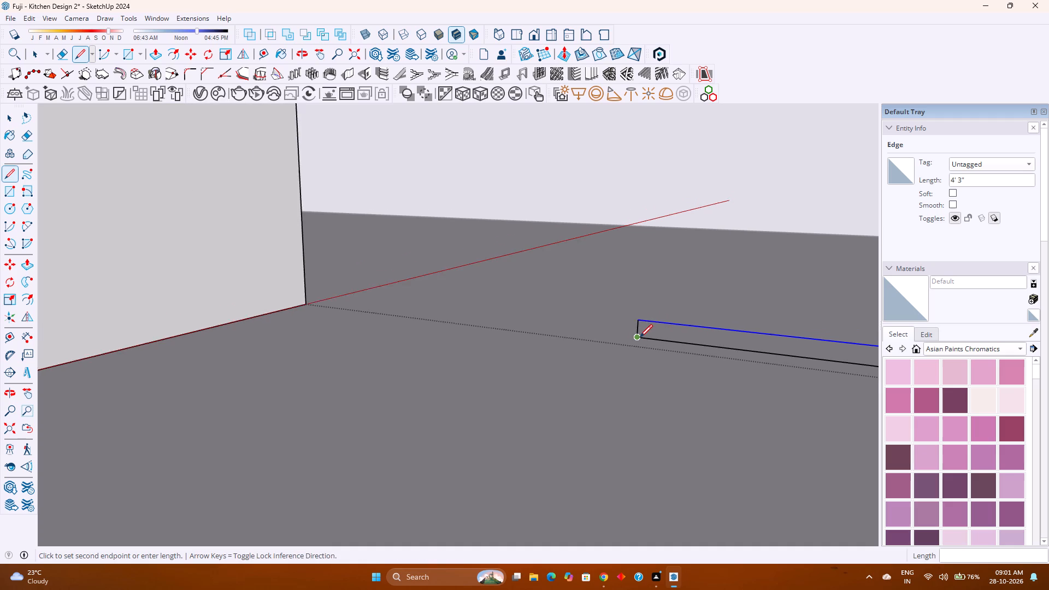
scroll(640, 337, down, 15)
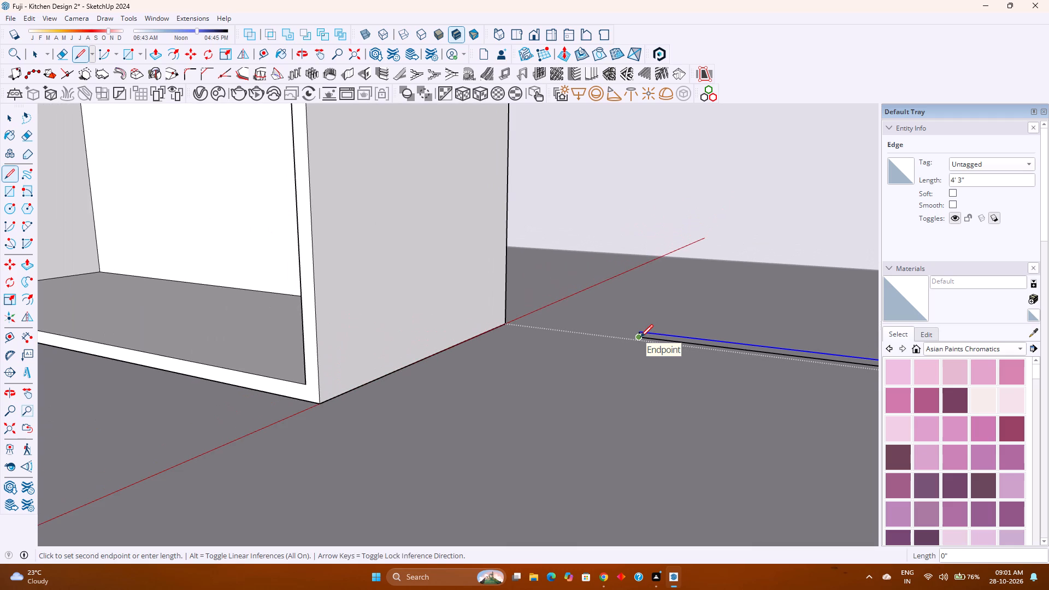
key(Escape)
shift+middle_drag(718, 359, 429, 349)
shift+middle_click(427, 349)
scroll(476, 361, down, 5)
shift+middle_drag(669, 392, 565, 370)
shift+middle_click(565, 370)
scroll(693, 391, up, 7)
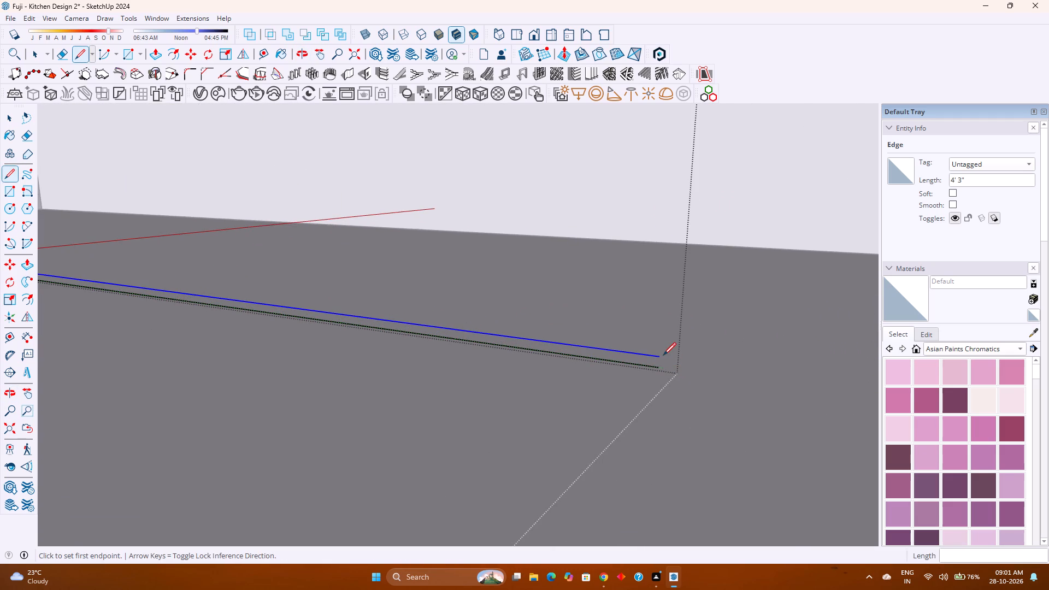
click(661, 355)
click(661, 365)
key(space)
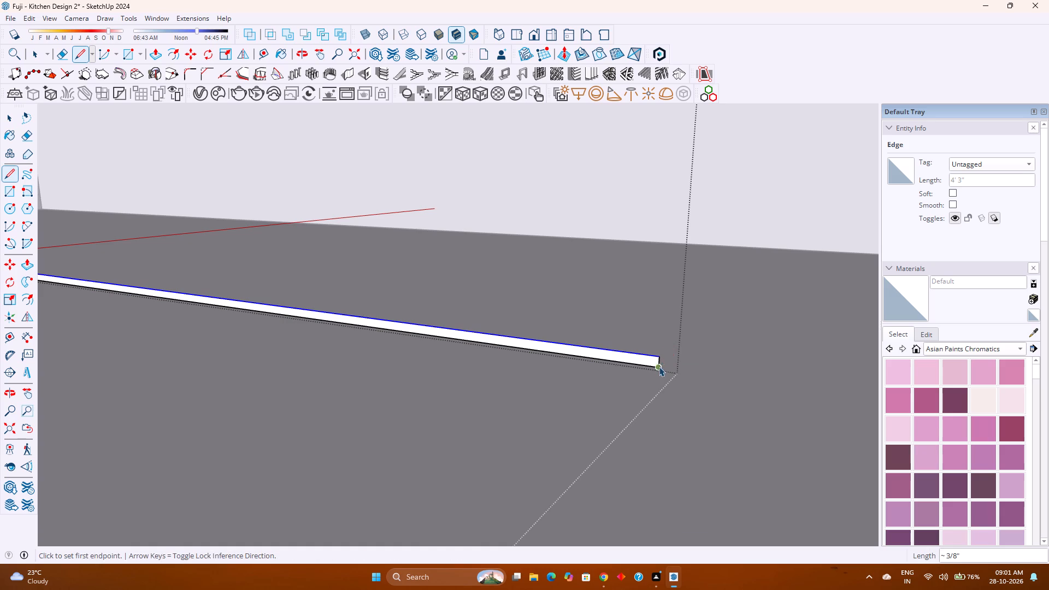
Make the strip face and its edges into a component with the definition name 1.
scroll(618, 363, up, 2)
double_click(626, 354)
right_click(626, 354)
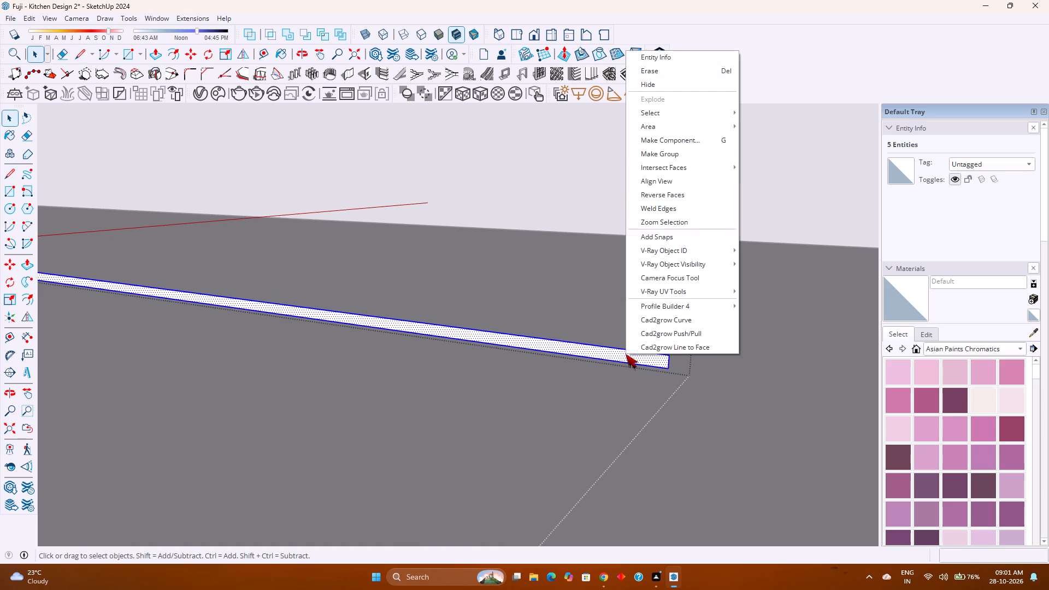
click(669, 143)
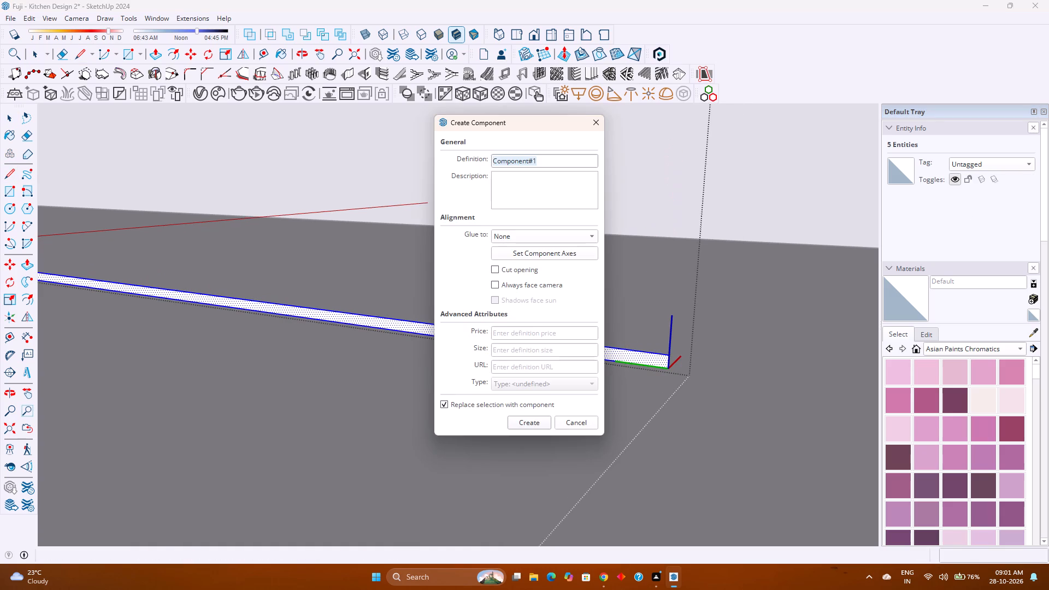
key(1)
key(Return)
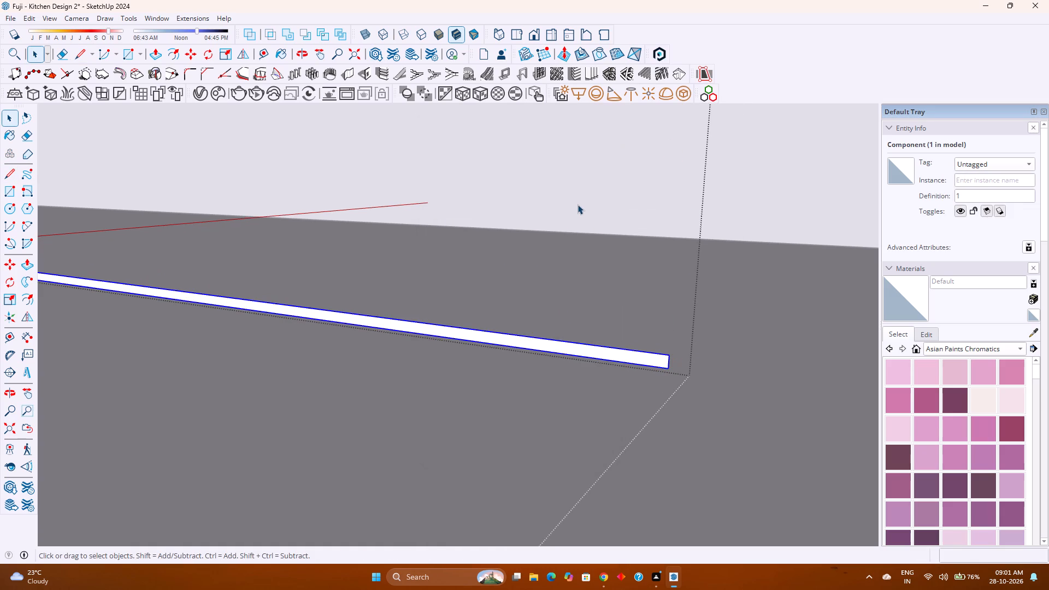
Paint the strip component with the Water Pool material from the Water collection.
click(941, 348)
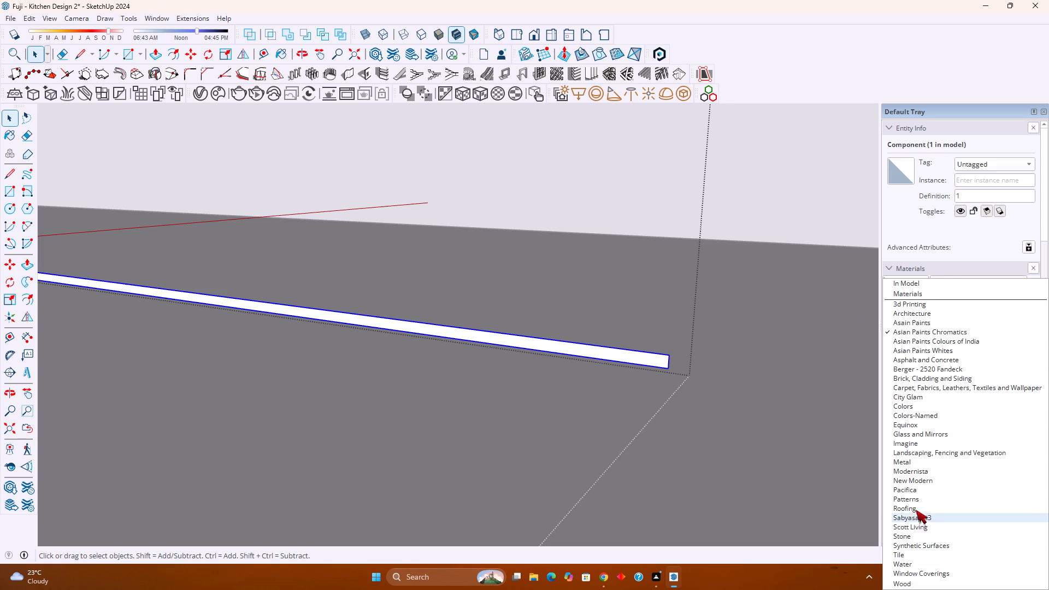
click(929, 565)
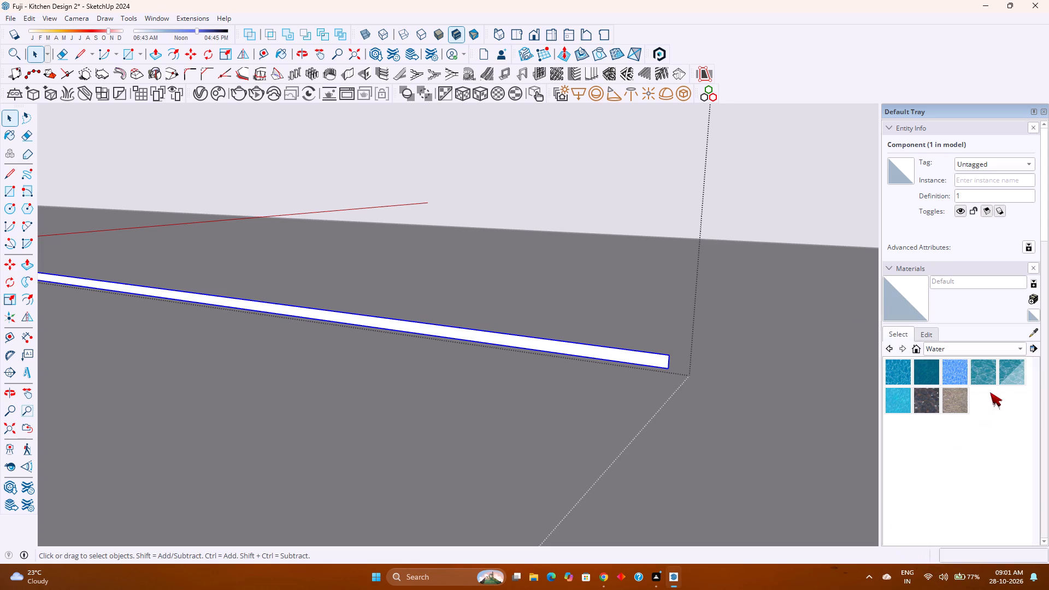
click(991, 376)
click(640, 360)
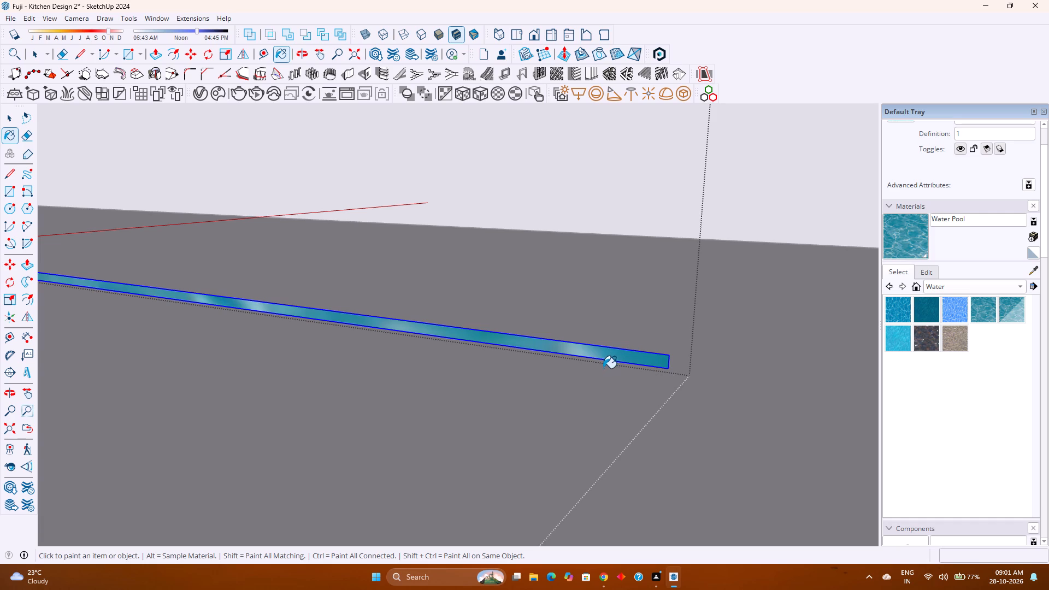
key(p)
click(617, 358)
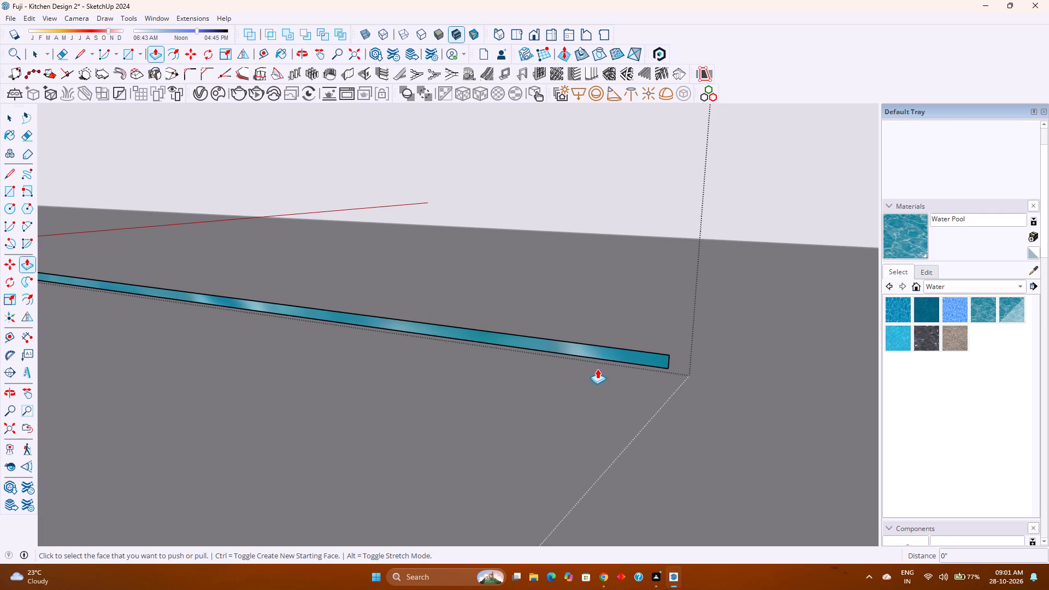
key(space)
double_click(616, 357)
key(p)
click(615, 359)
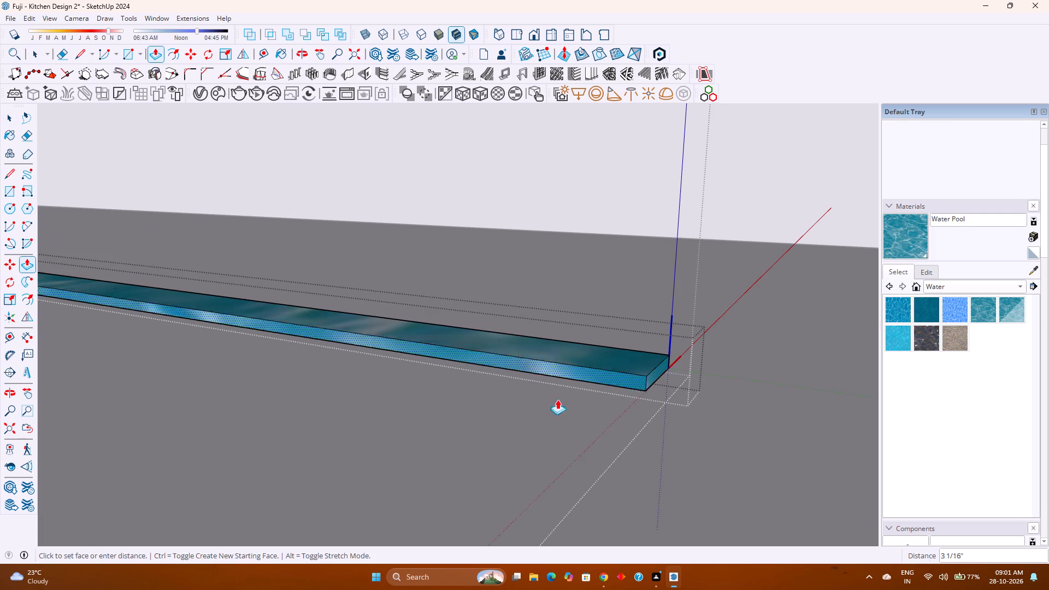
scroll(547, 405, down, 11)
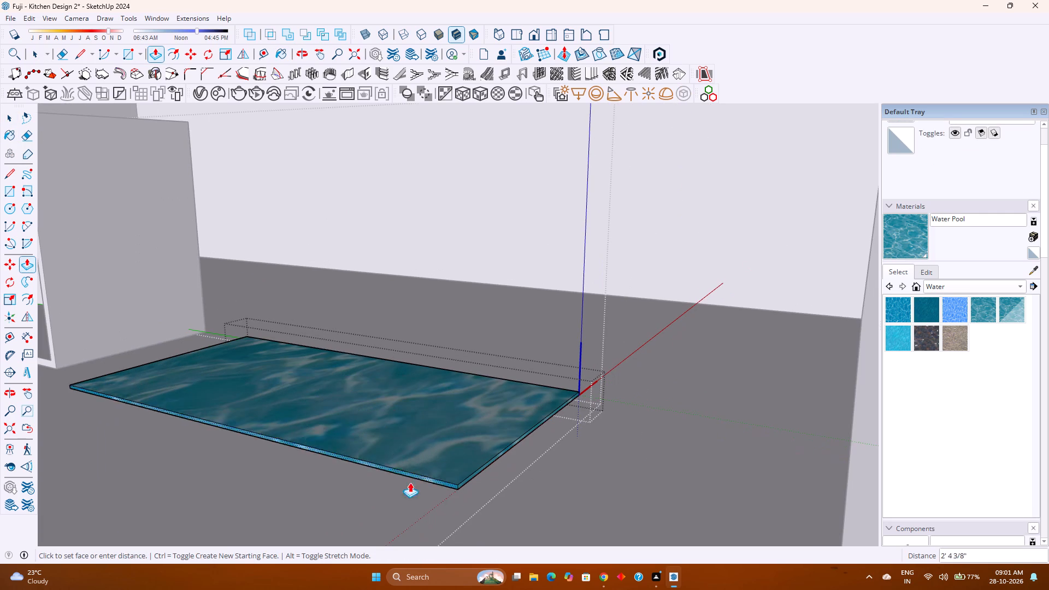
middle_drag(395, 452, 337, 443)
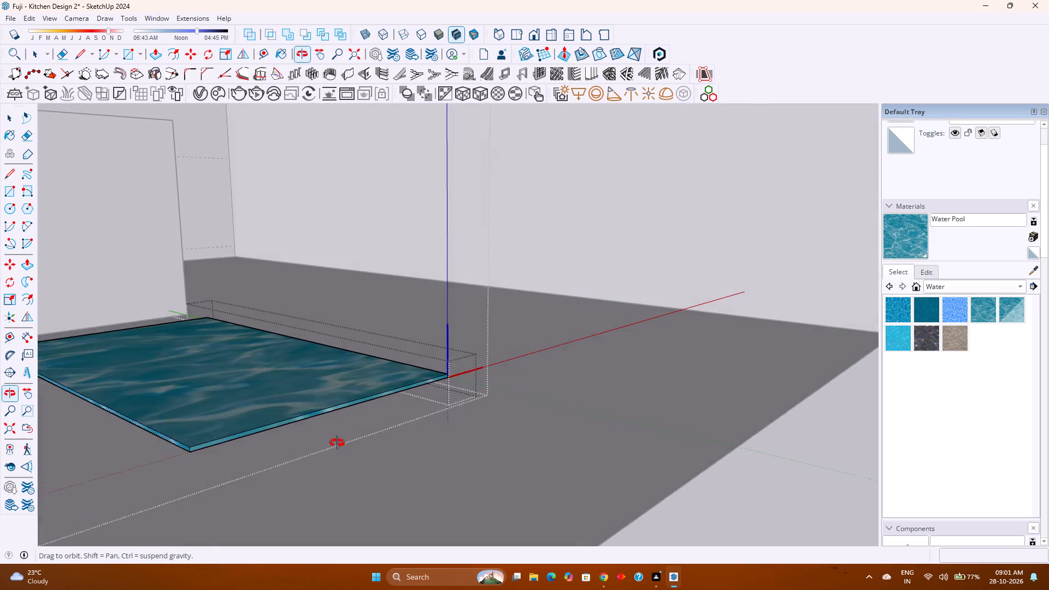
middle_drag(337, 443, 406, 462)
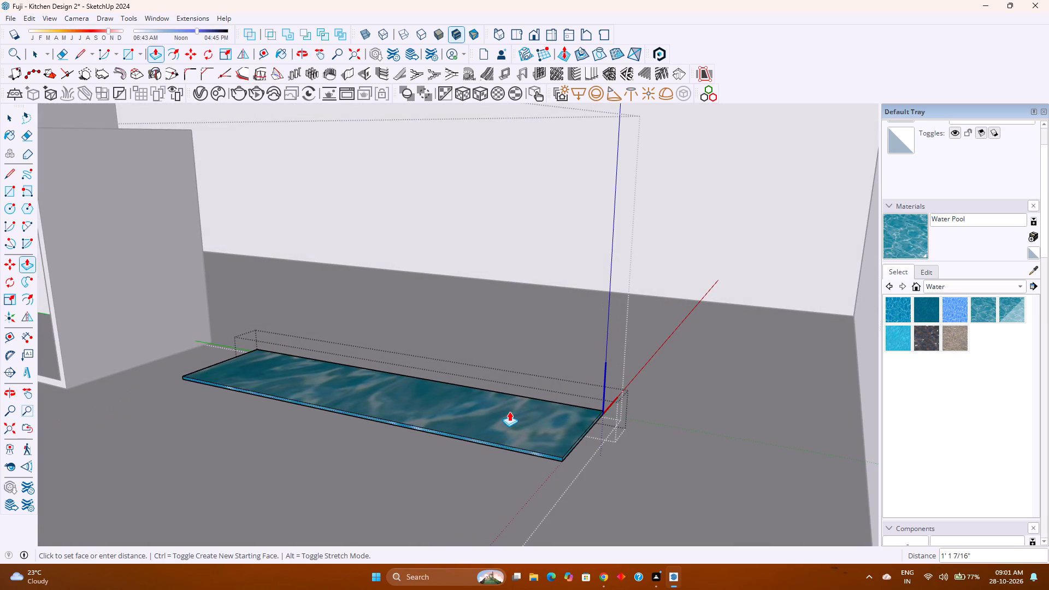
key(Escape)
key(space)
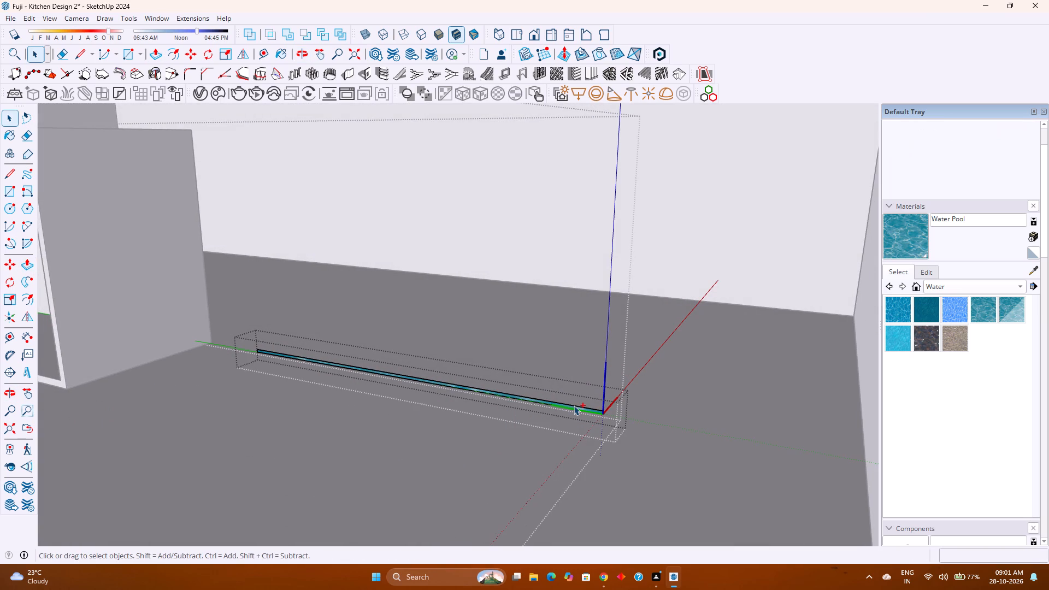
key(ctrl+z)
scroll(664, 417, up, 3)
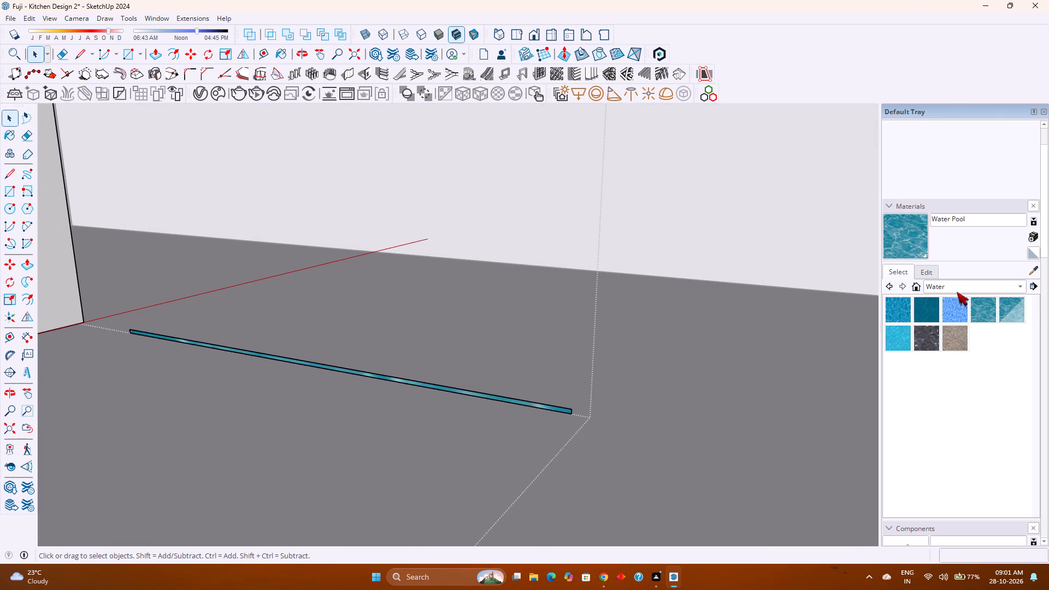
Repaint the strip component with Translucent Glass Blue from the Glass and Mirrors collection.
click(957, 292)
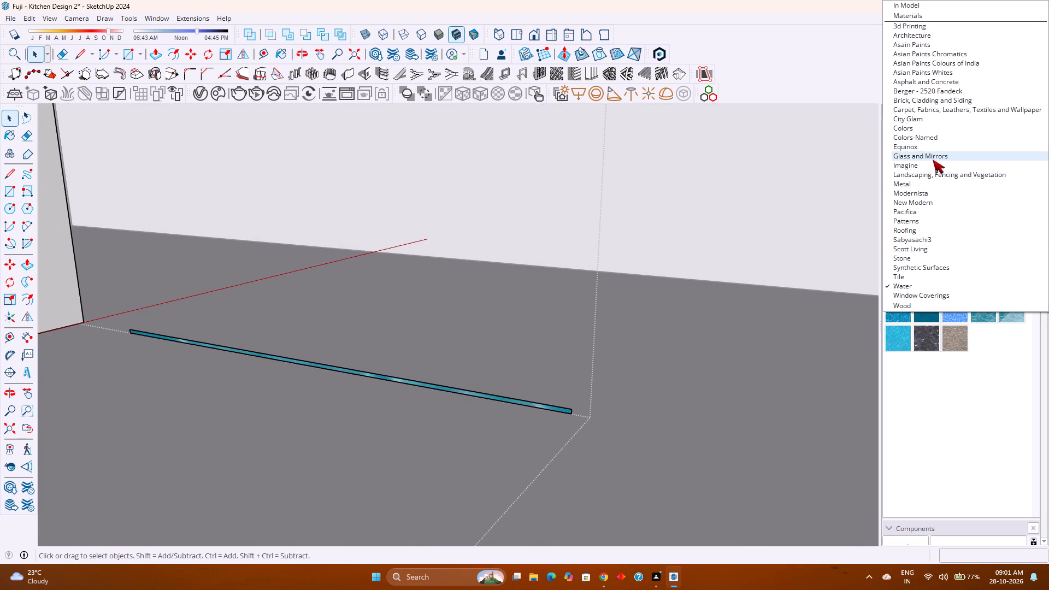
click(934, 160)
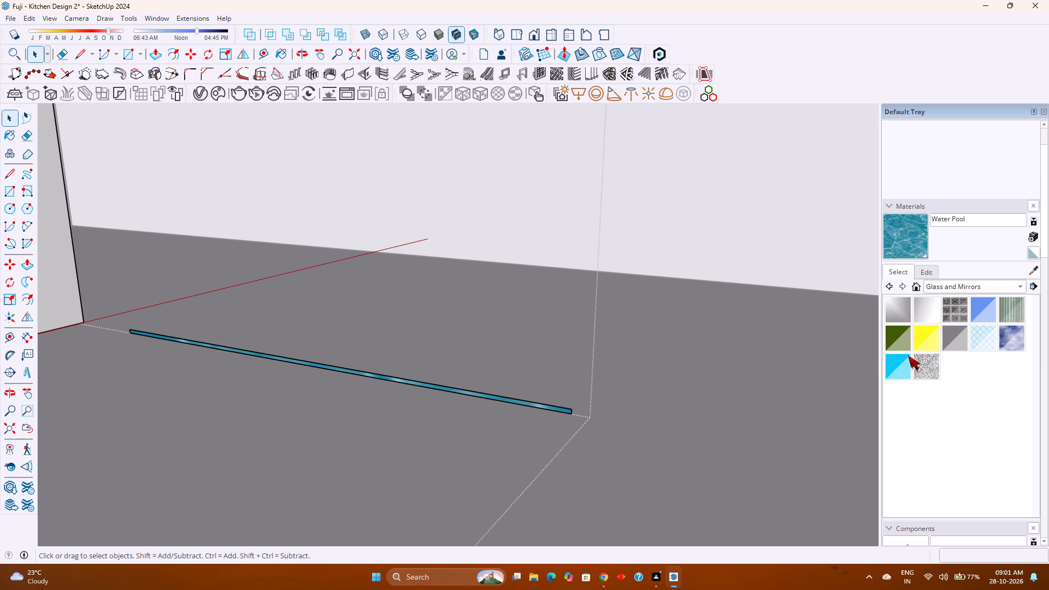
click(980, 316)
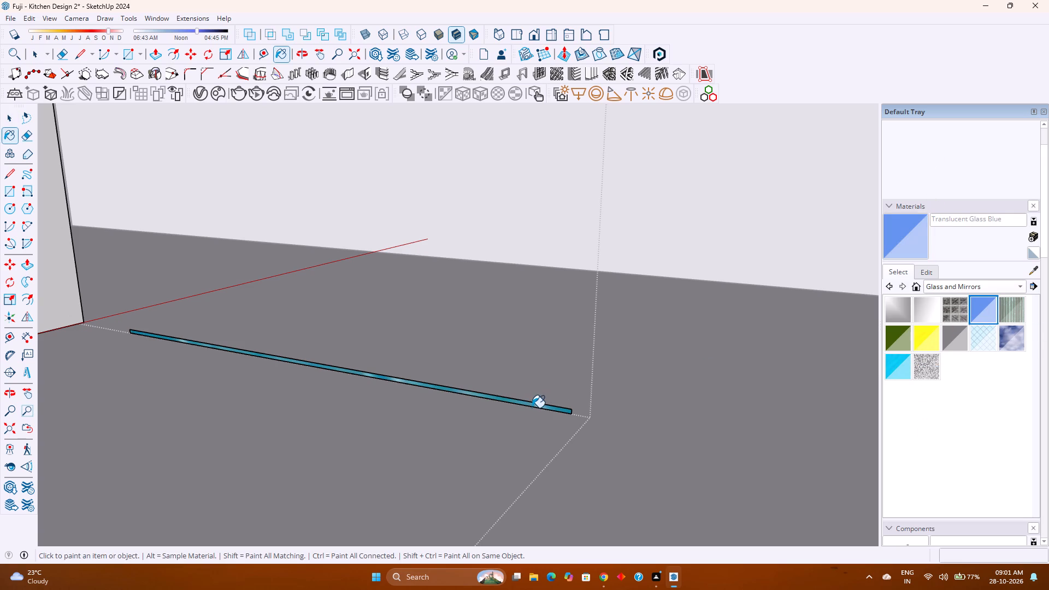
scroll(563, 412, up, 11)
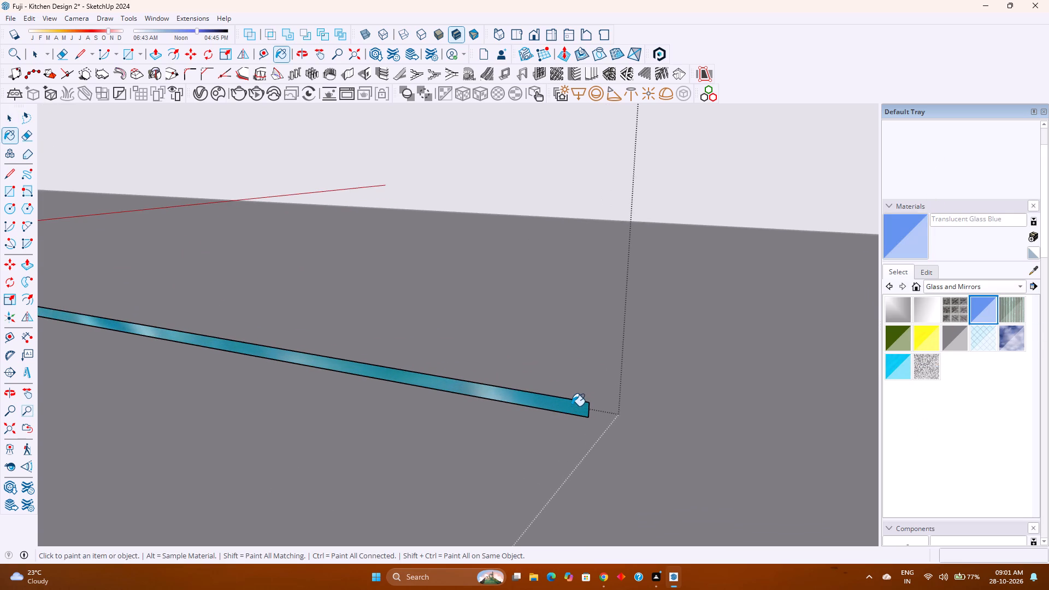
click(571, 406)
Lighten the Translucent Glass Blue material to hue 206, saturation 100 and luminosity 82, and paint the strip with it.
click(927, 272)
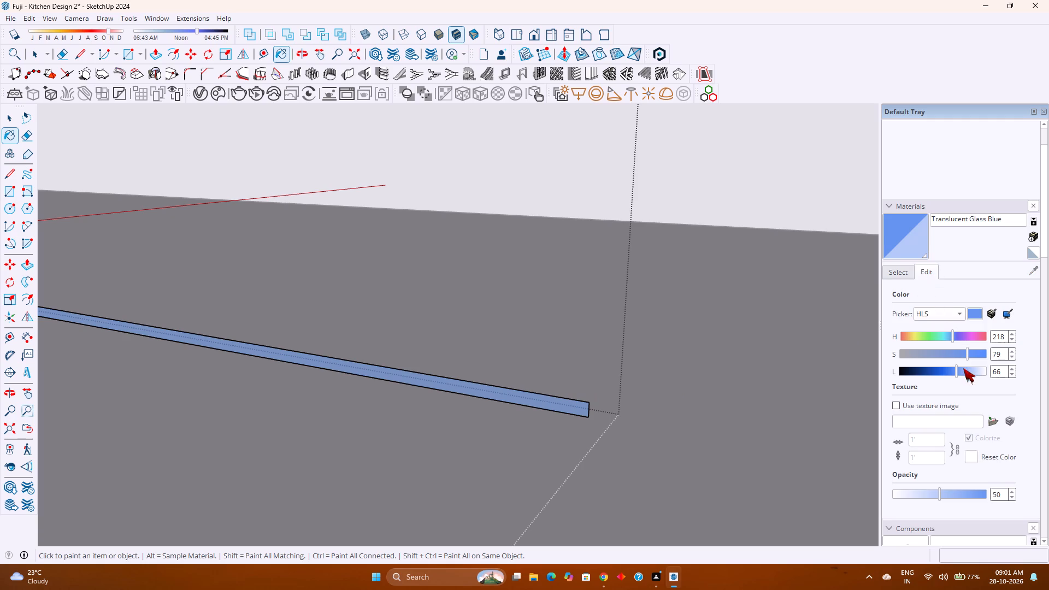
drag(958, 373, 970, 373)
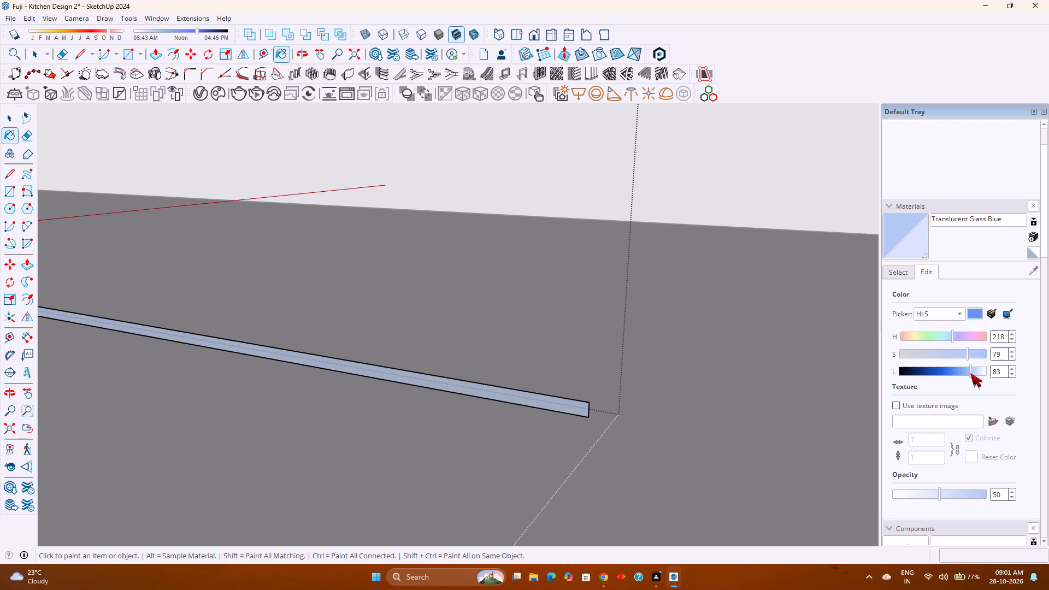
drag(970, 373, 969, 373)
scroll(967, 350, up, 8)
scroll(974, 364, down, 4)
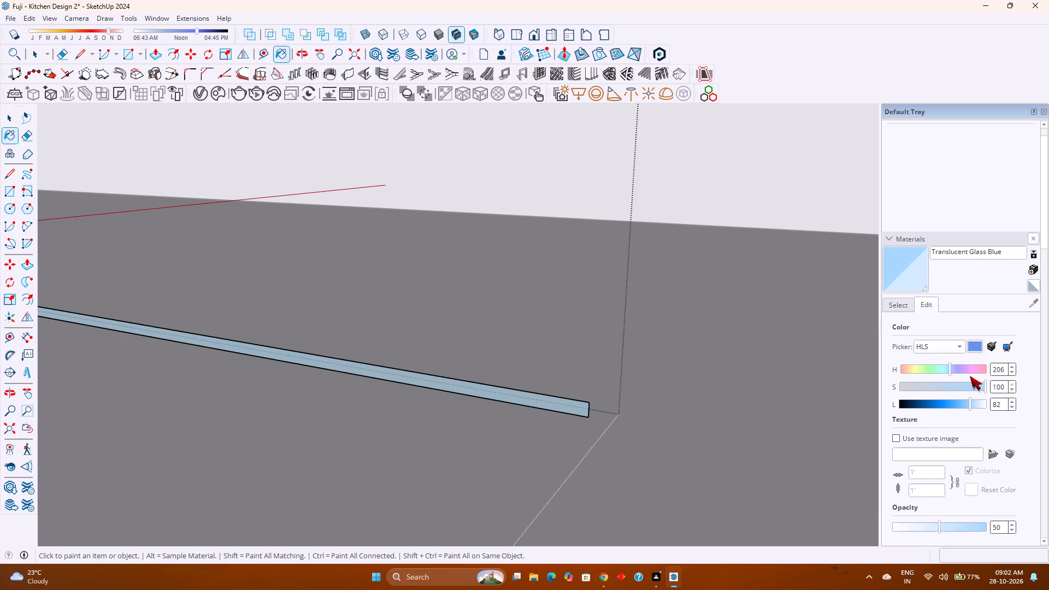
click(538, 400)
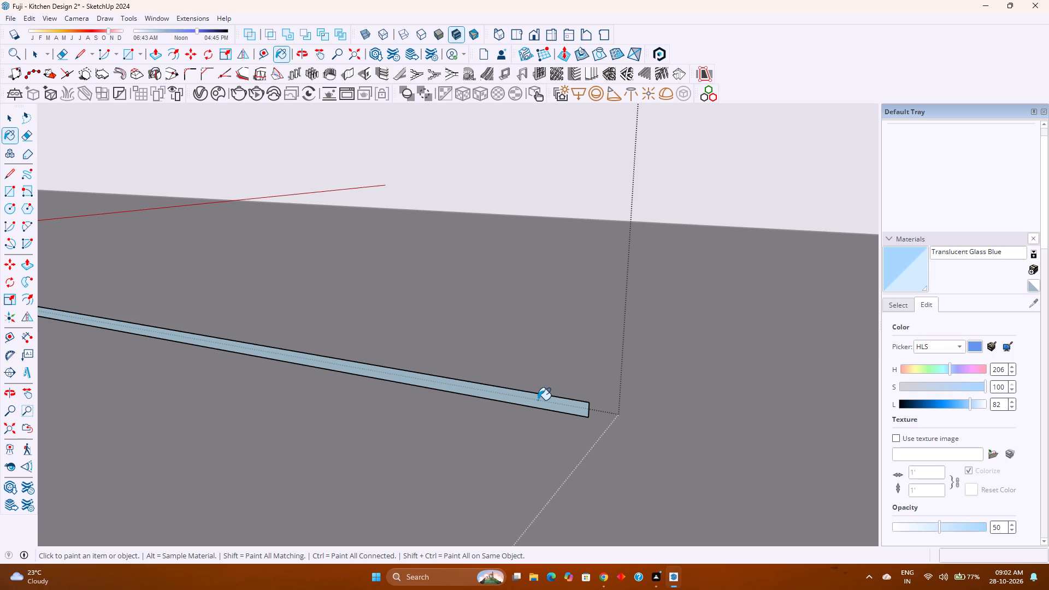
key(space)
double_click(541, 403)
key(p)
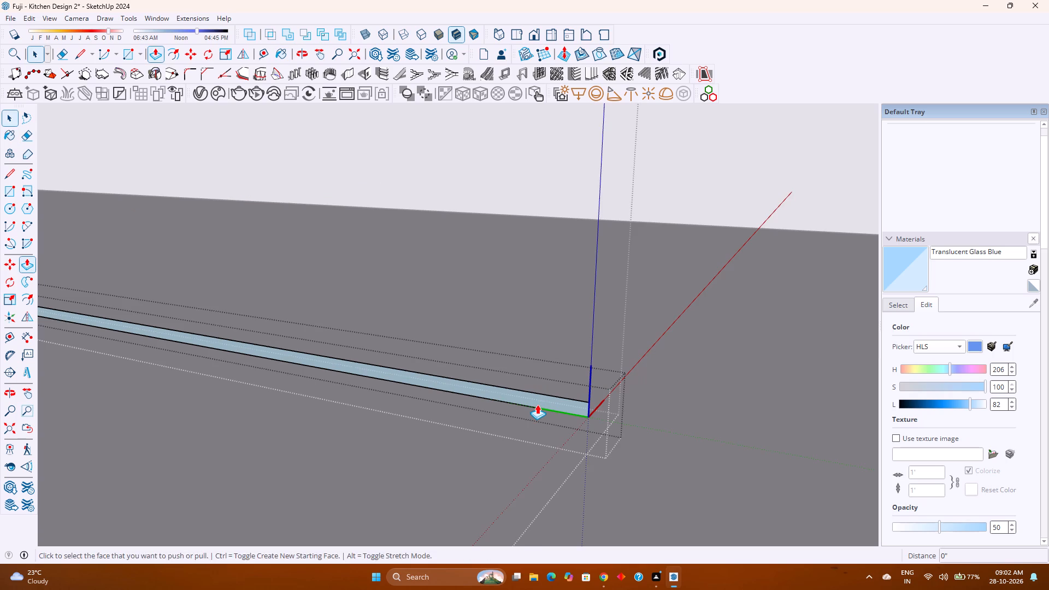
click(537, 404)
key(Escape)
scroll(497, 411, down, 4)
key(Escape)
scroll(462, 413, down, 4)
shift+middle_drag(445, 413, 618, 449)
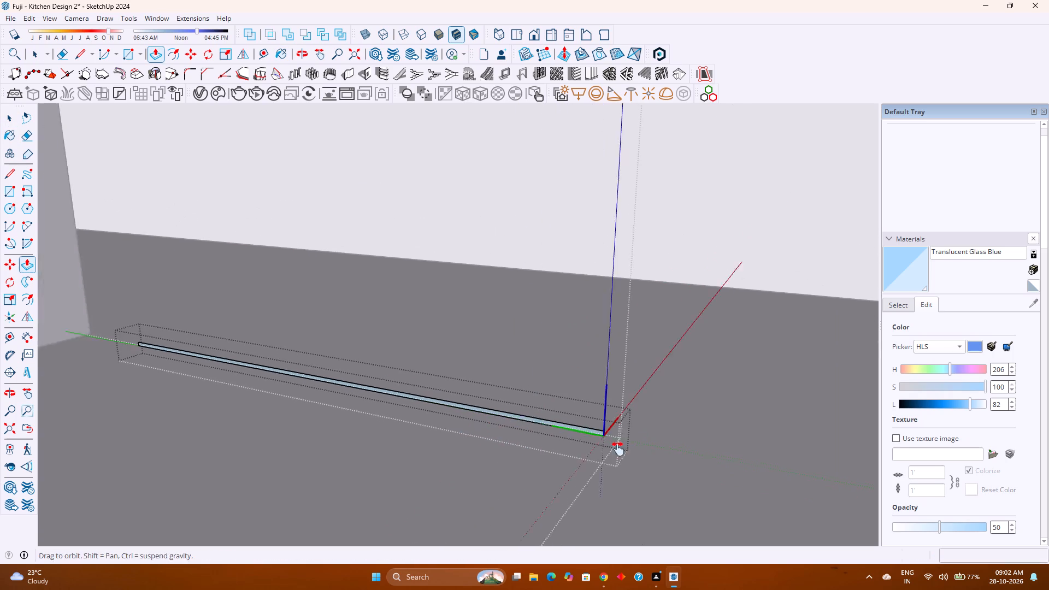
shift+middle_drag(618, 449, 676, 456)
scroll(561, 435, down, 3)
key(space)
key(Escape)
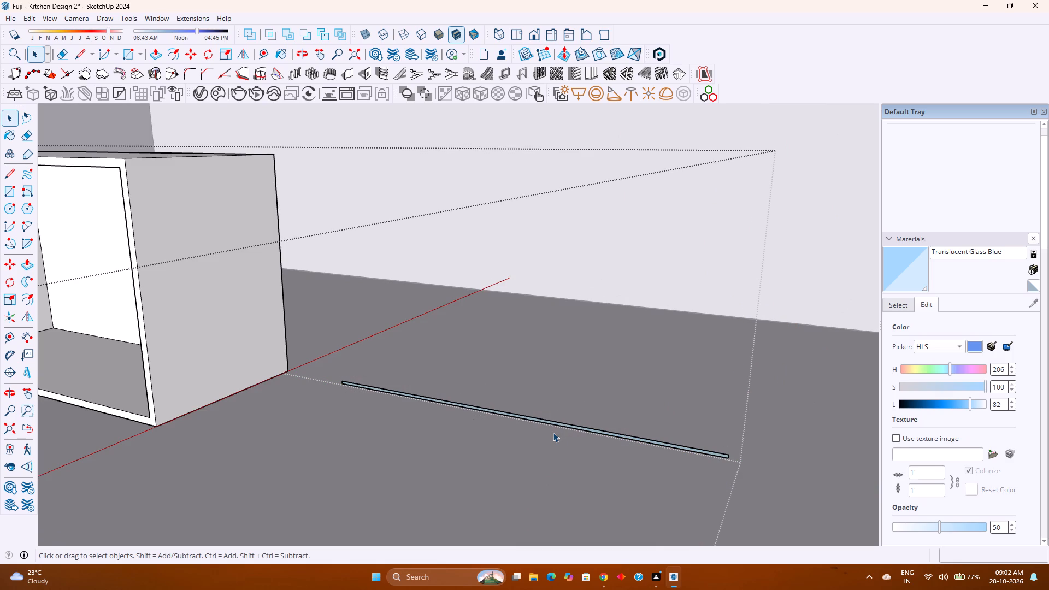
Move the strip component by its end corner to the inner back bottom corner of the end compartment, beside the divider.
click(562, 426)
key(m)
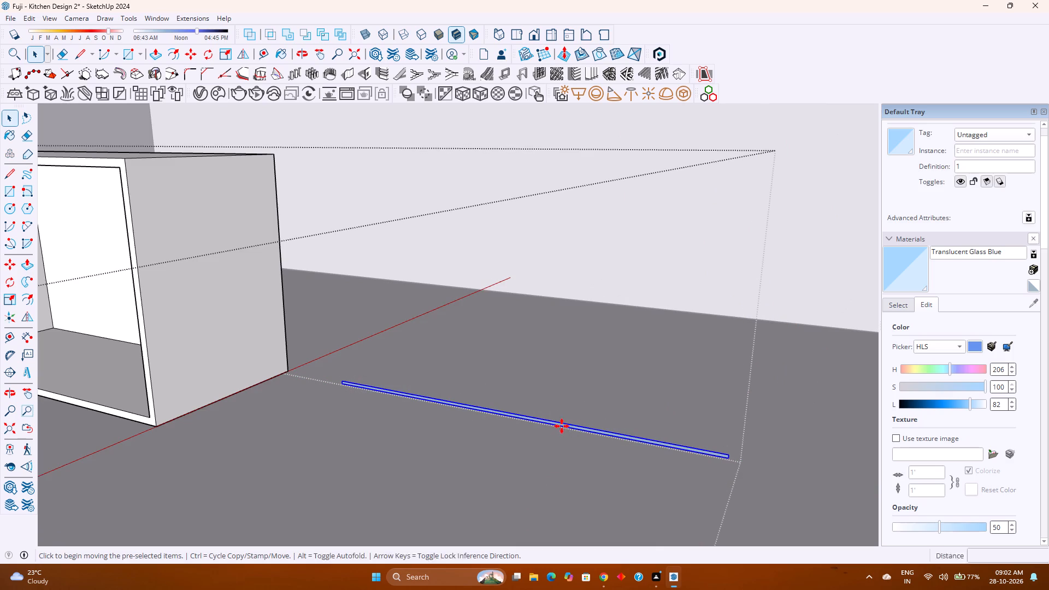
scroll(334, 403, up, 3)
click(343, 380)
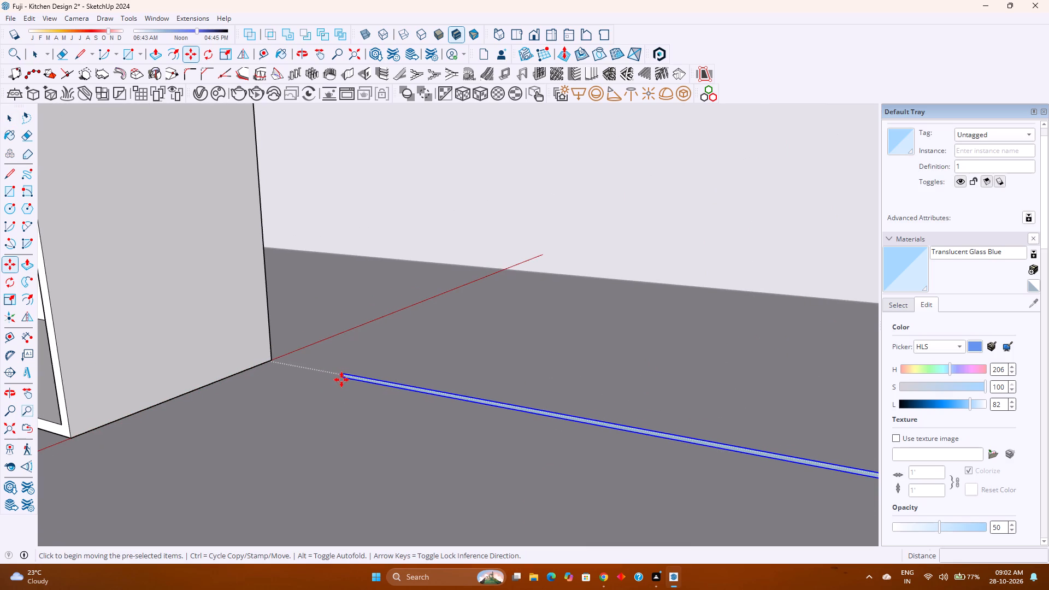
scroll(340, 380, down, 9)
shift+middle_drag(285, 386, 524, 465)
shift+middle_click(524, 465)
scroll(378, 422, up, 7)
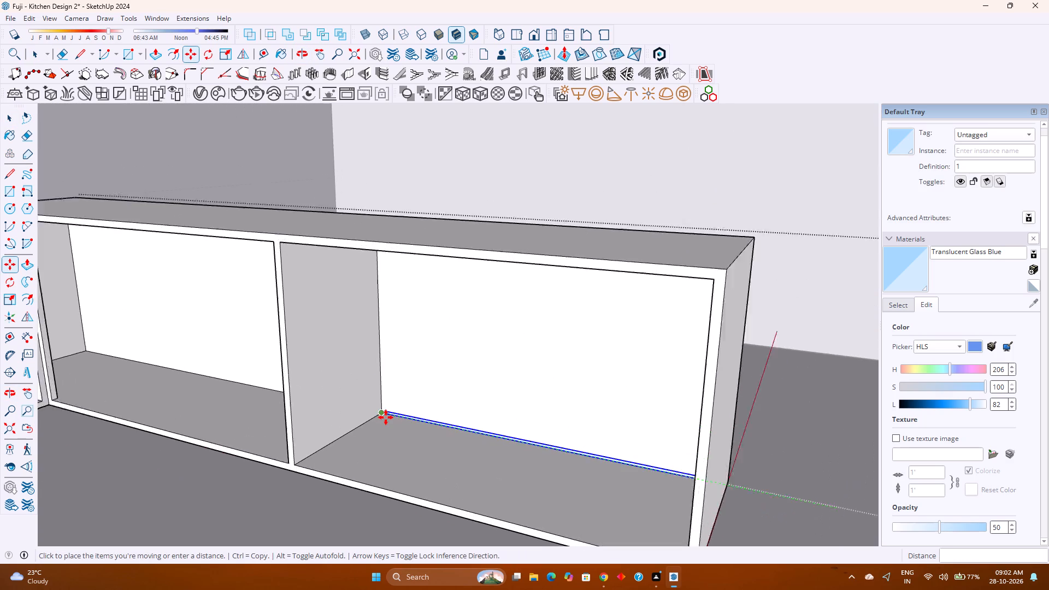
scroll(386, 417, up, 1)
click(382, 413)
Copy the strip straight up to the top of the compartment's back, about 2' 5 5/8", and divide the distance into 3 equal spaces.
scroll(382, 413, up, 4)
middle_drag(382, 413, 383, 411)
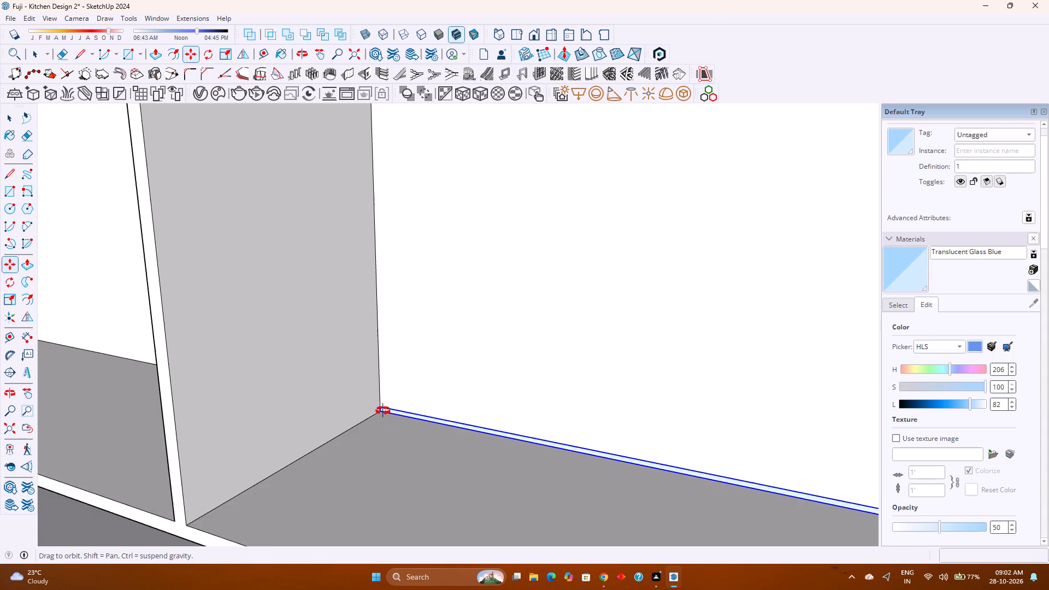
middle_drag(383, 411, 384, 408)
click(381, 403)
scroll(376, 367, down, 8)
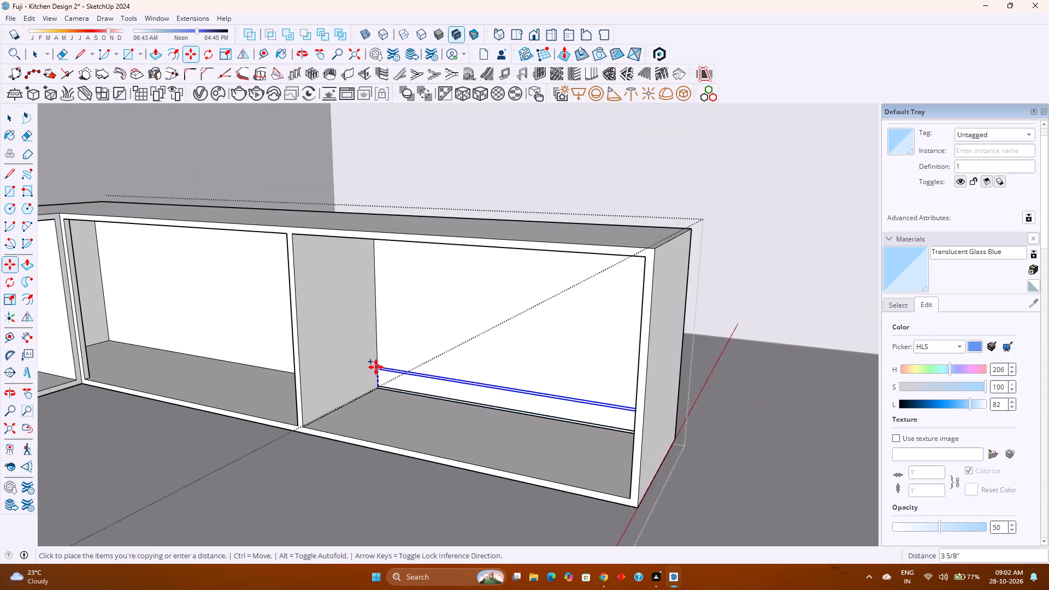
shift+middle_drag(376, 370, 373, 445)
shift+middle_click(373, 445)
middle_drag(371, 442, 405, 404)
middle_click(405, 404)
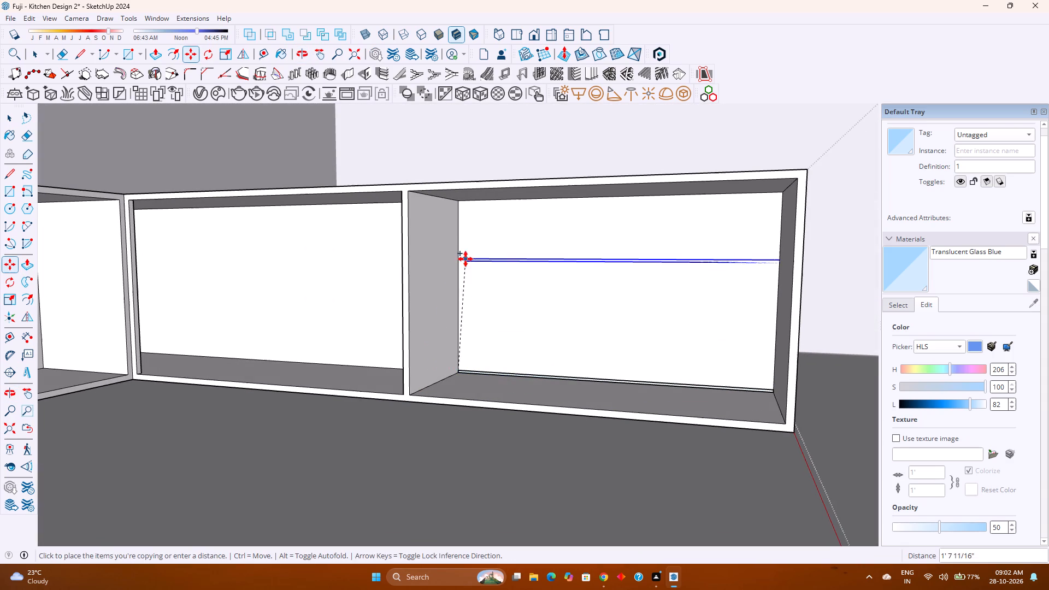
click(460, 206)
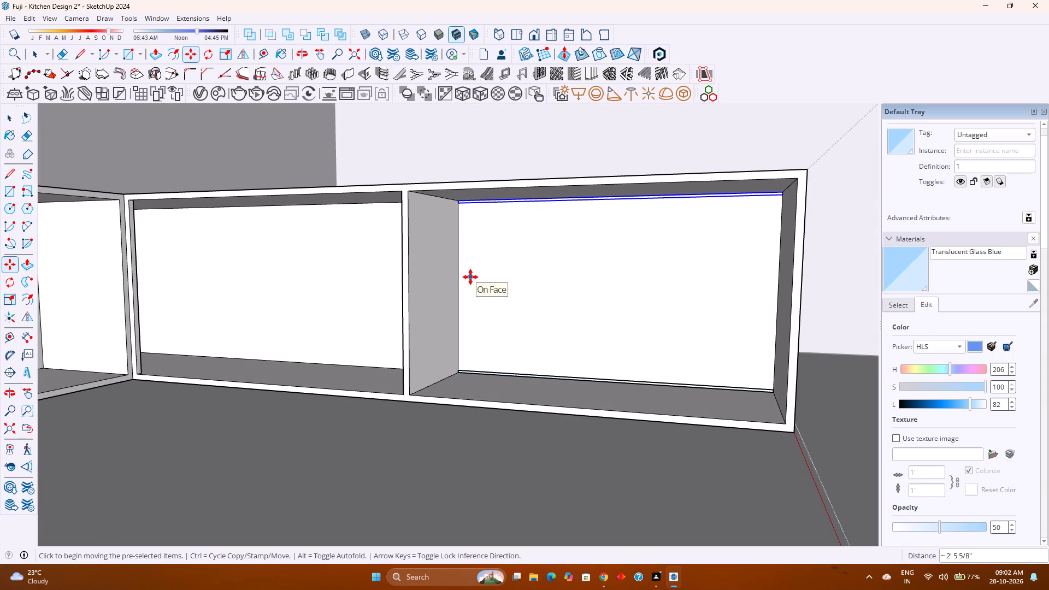
text(/3)
key(Return)
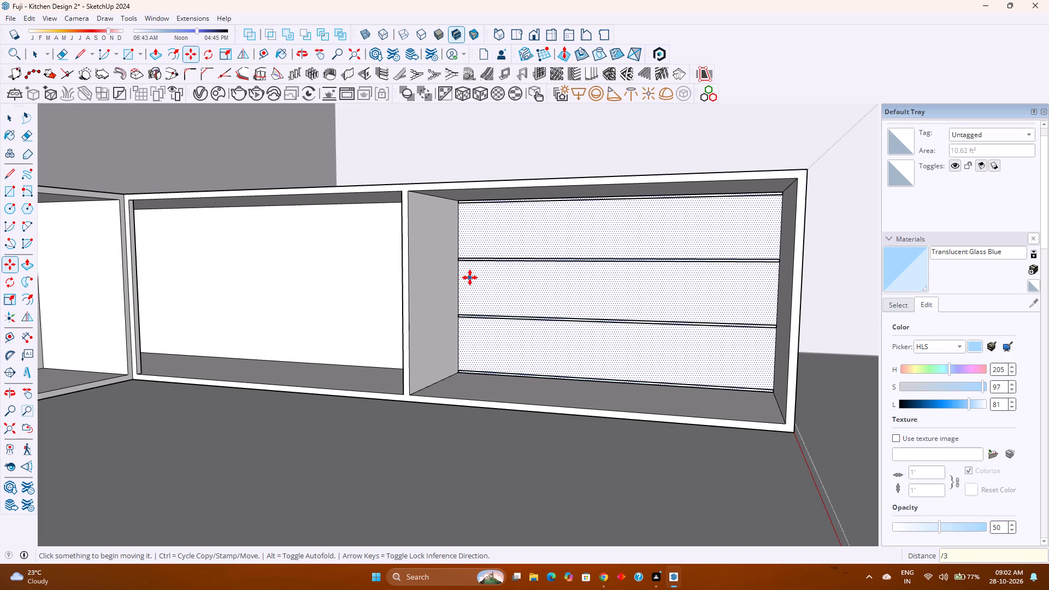
key(space)
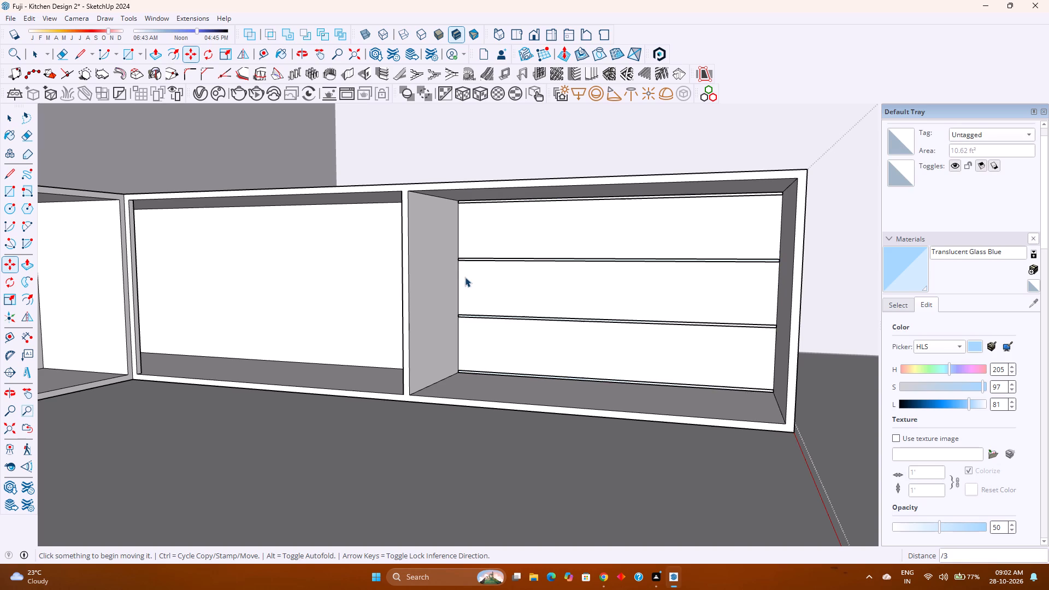
Delete the lowest and the topmost strips in the end compartment, keeping the two intermediate ones.
scroll(504, 383, up, 5)
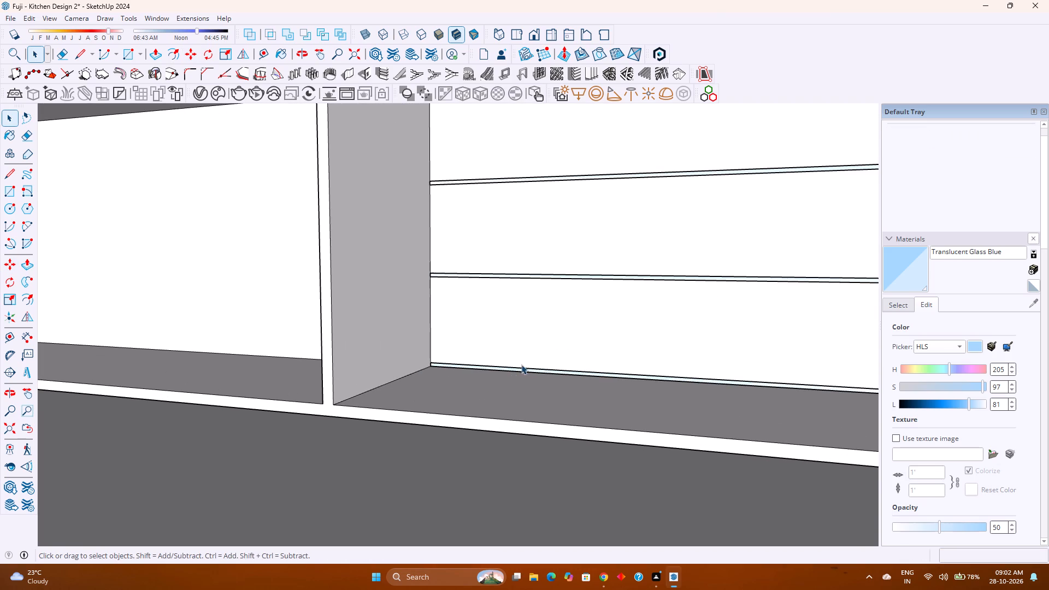
click(520, 369)
key(Delete)
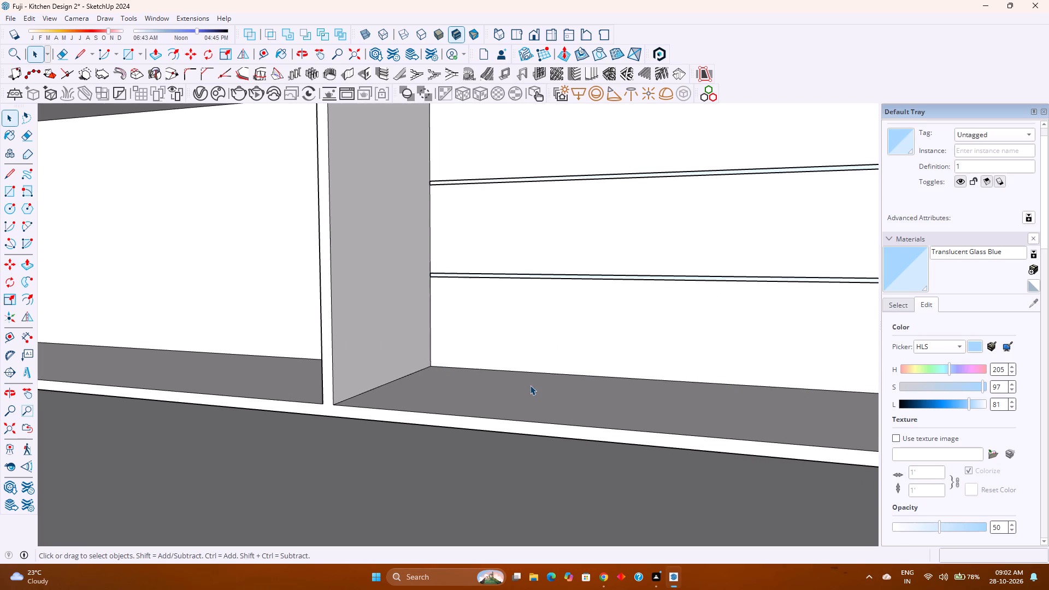
scroll(530, 385, down, 4)
shift+middle_drag(534, 380, 448, 459)
shift+middle_click(447, 459)
scroll(457, 353, up, 3)
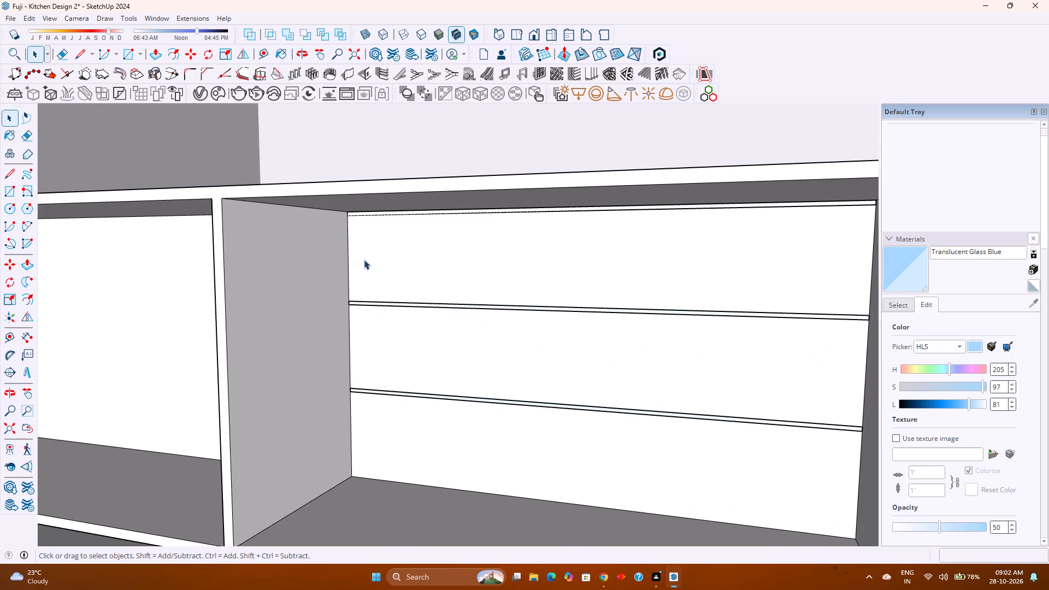
click(393, 213)
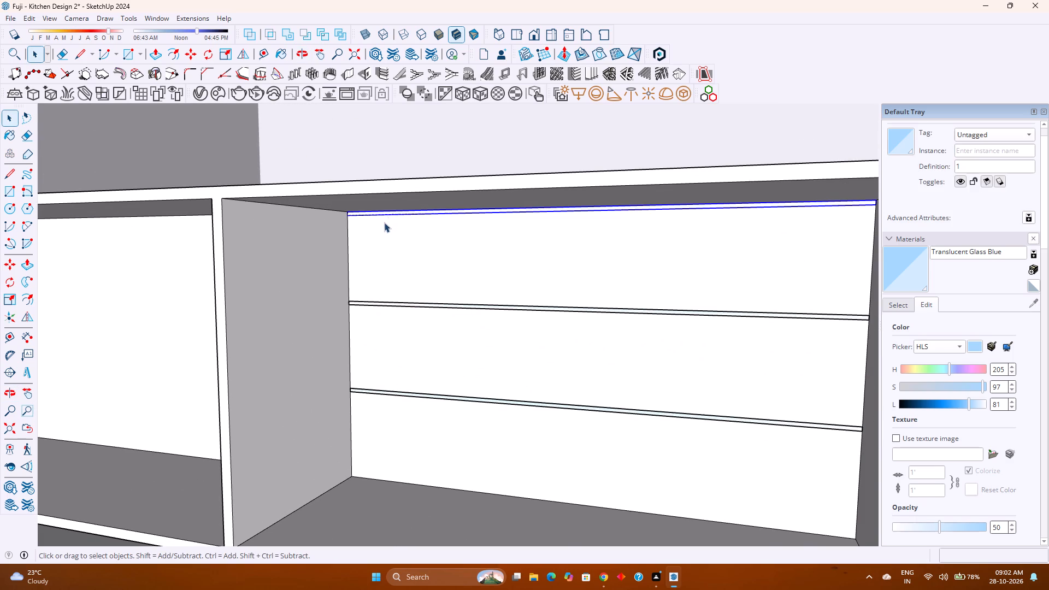
key(Delete)
Copy the two intermediate strips 4' 4" along the cabinet into the adjacent compartment.
scroll(476, 308, down, 2)
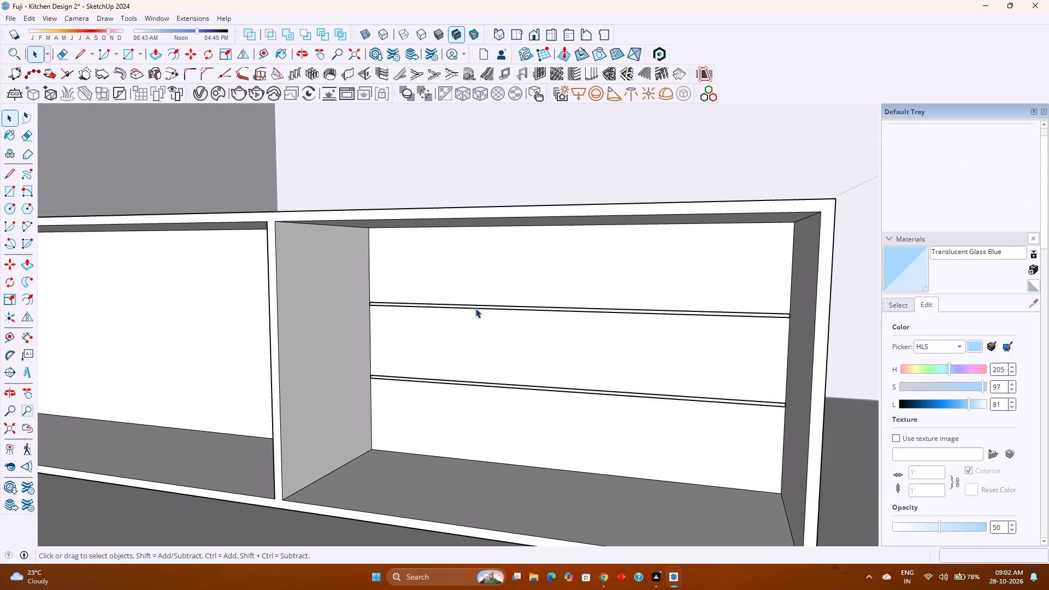
click(475, 308)
ctrl+click(433, 380)
scroll(435, 380, down, 3)
key(m)
scroll(438, 378, down, 4)
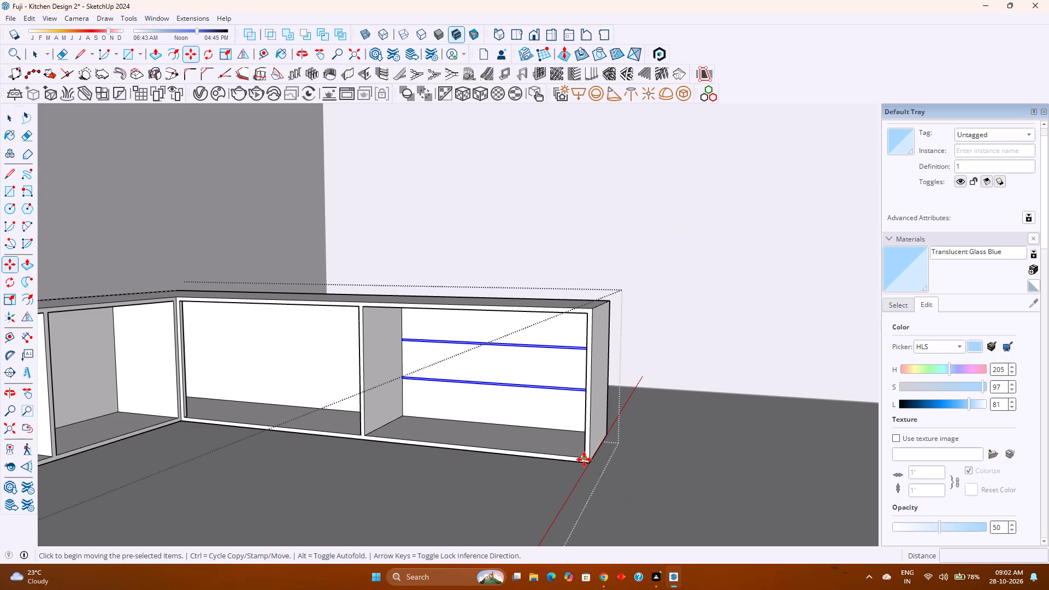
click(584, 458)
scroll(335, 433, up, 4)
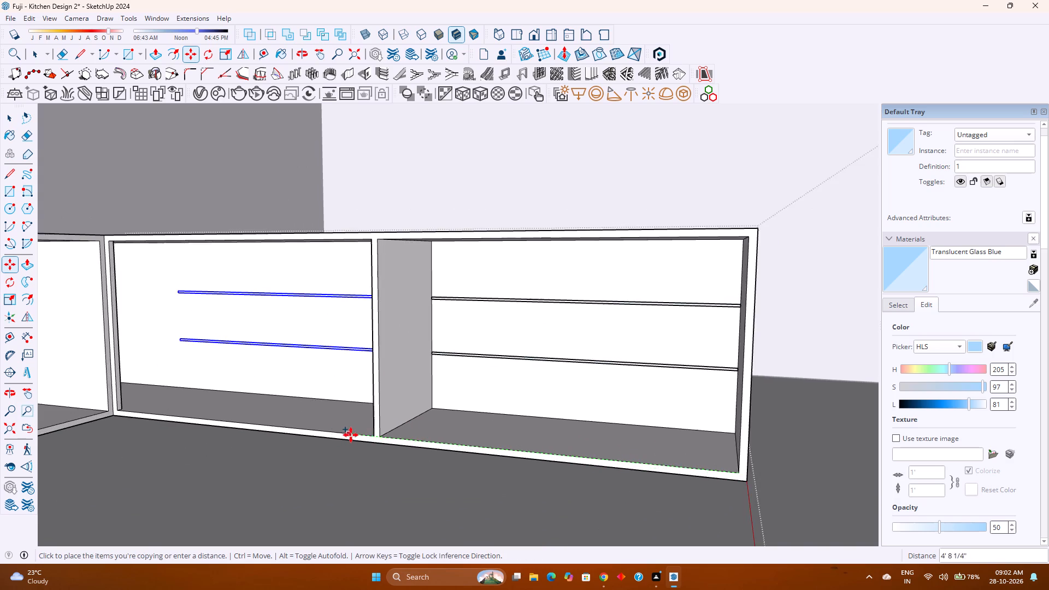
scroll(351, 435, up, 2)
click(376, 435)
key(space)
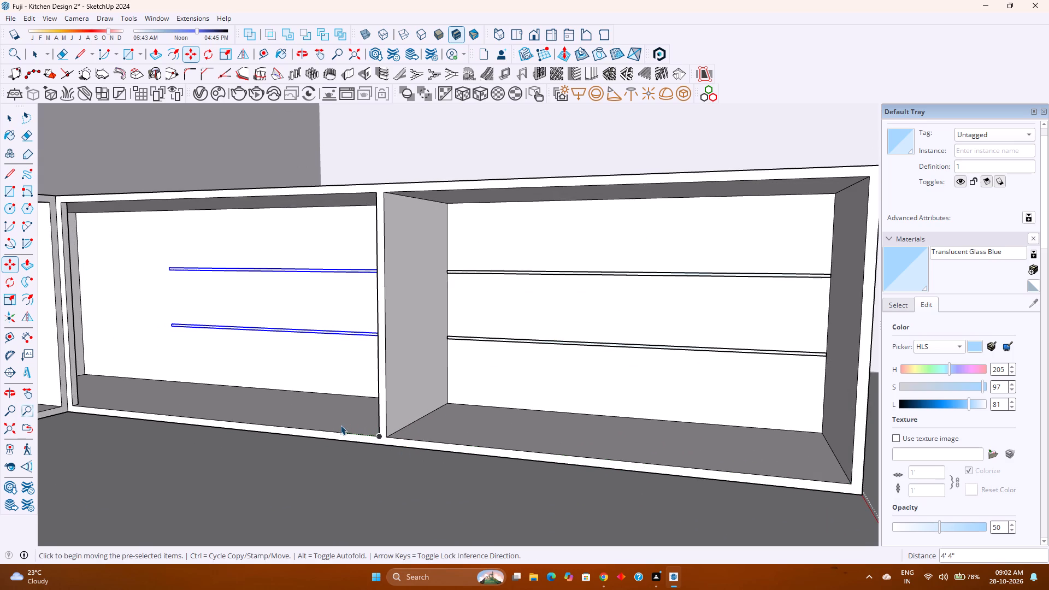
Scale the two copied strips lengthwise by about 1.41 along the green axis to reach the adjacent compartment's far side wall.
middle_drag(325, 423, 438, 423)
middle_click(438, 423)
scroll(415, 411, down, 3)
shift+middle_drag(418, 411, 593, 430)
shift+middle_click(593, 430)
middle_drag(561, 430, 534, 430)
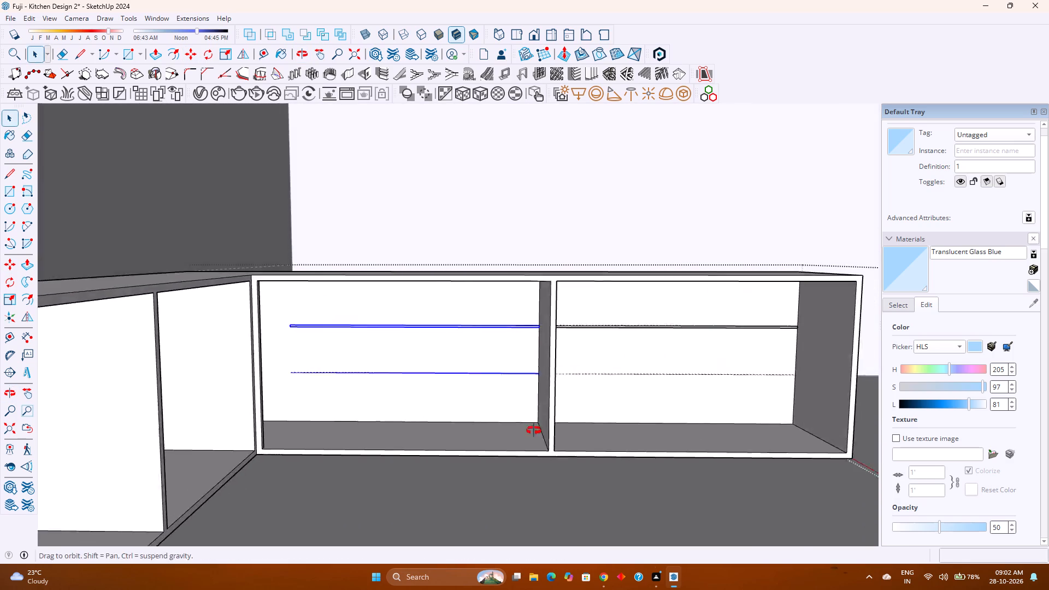
middle_drag(534, 430, 491, 430)
middle_click(491, 430)
key(s)
scroll(238, 338, up, 2)
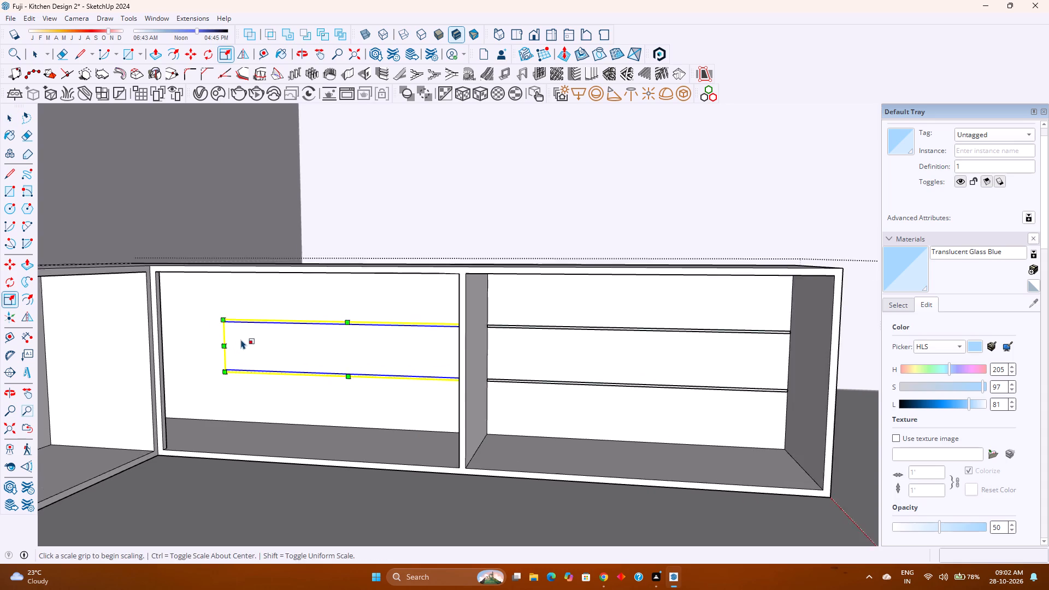
scroll(237, 348, up, 3)
click(218, 346)
middle_drag(193, 342, 170, 342)
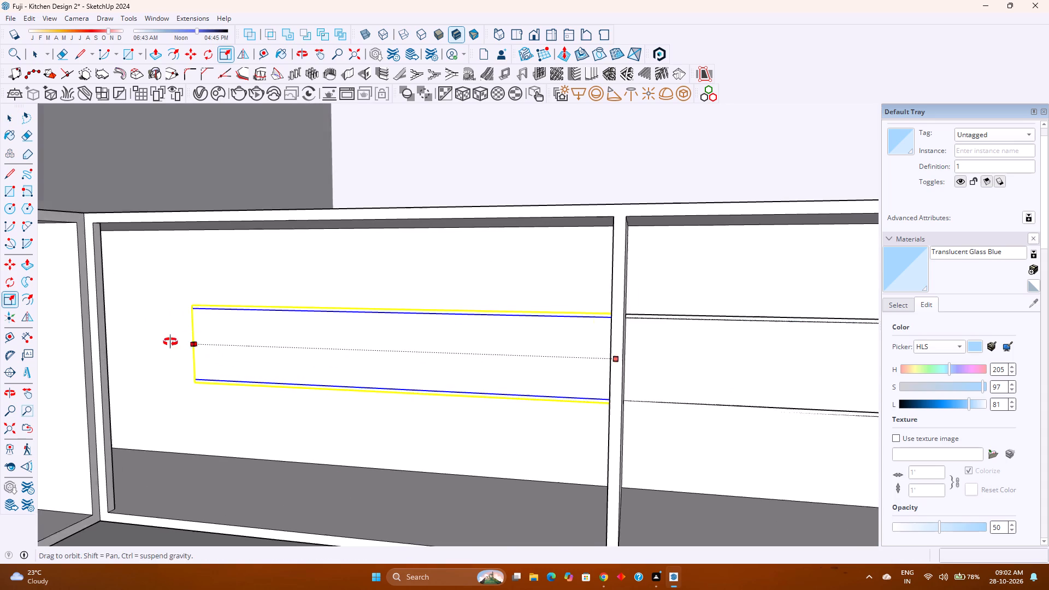
middle_drag(170, 342, 143, 342)
middle_click(143, 342)
click(96, 327)
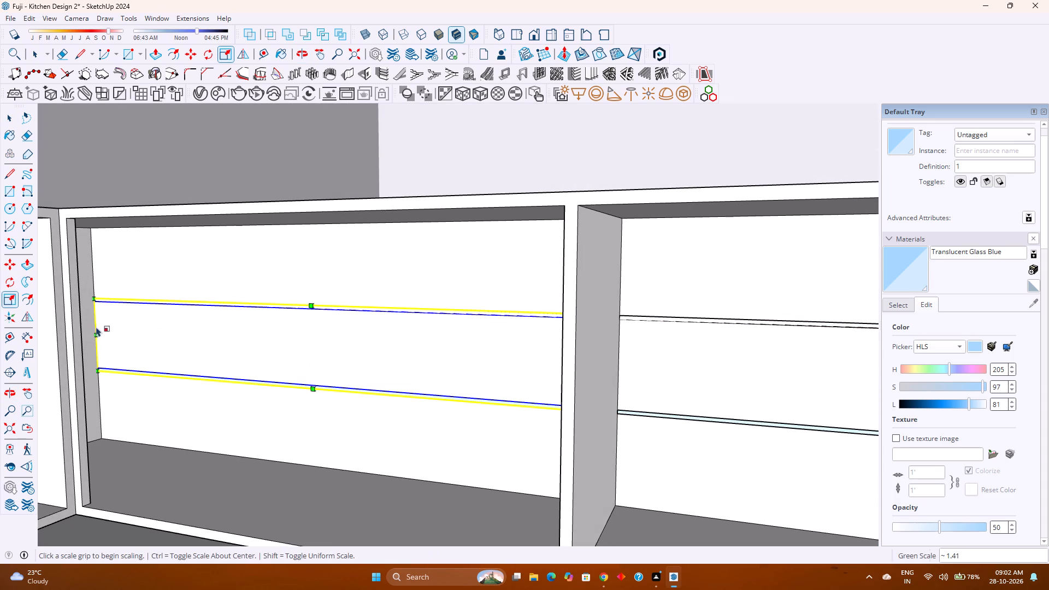
key(space)
key(Escape)
scroll(184, 356, down, 3)
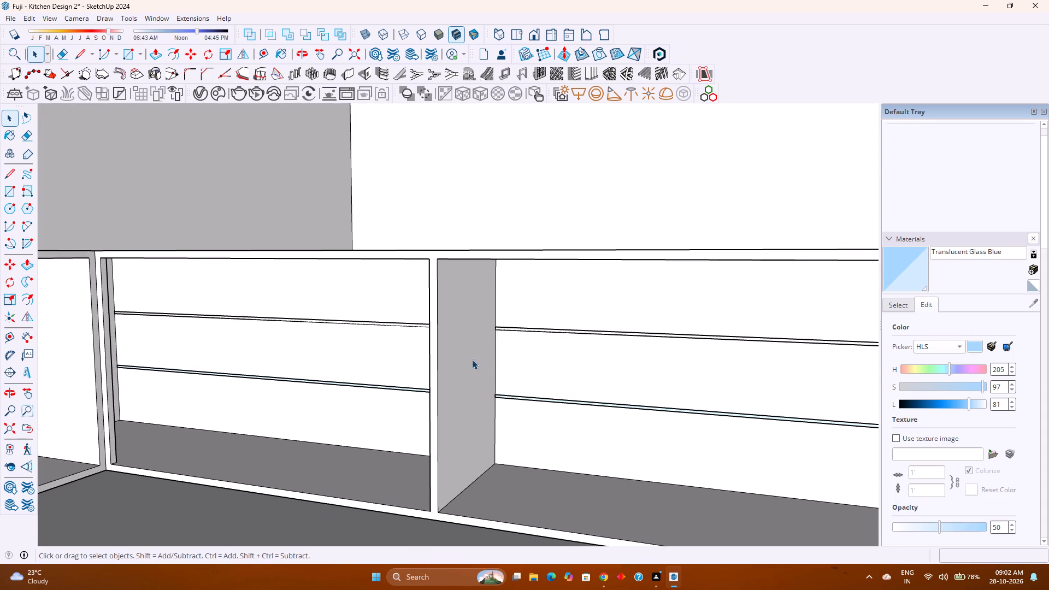
Push/Pull the front face of an end-compartment glass strip out 1'8" so the linked strips become deep shelves in both compartments.
scroll(502, 345, up, 1)
double_click(511, 327)
scroll(511, 327, up, 3)
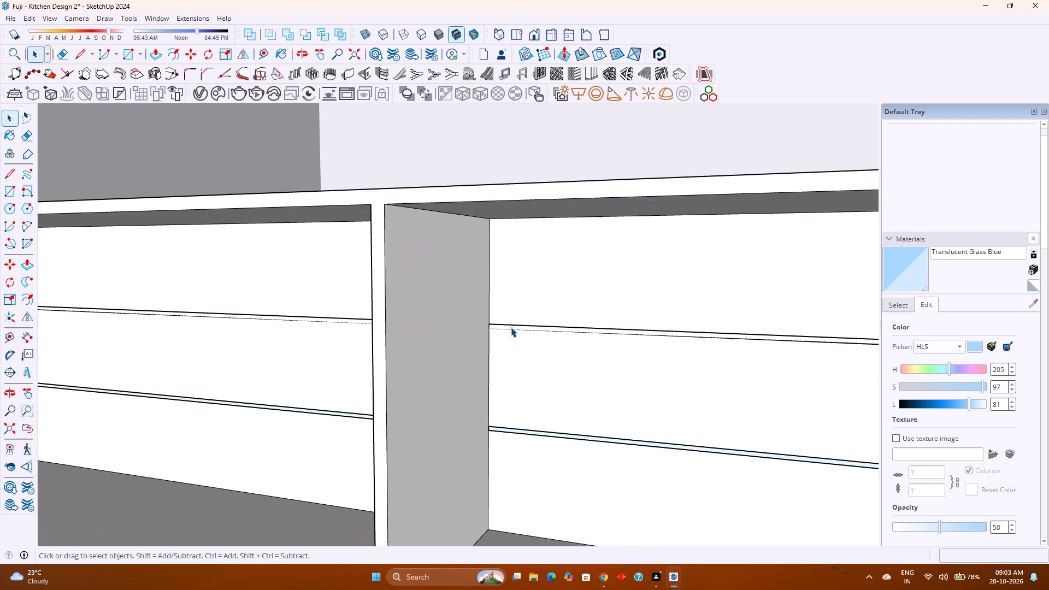
double_click(511, 327)
key(p)
click(511, 325)
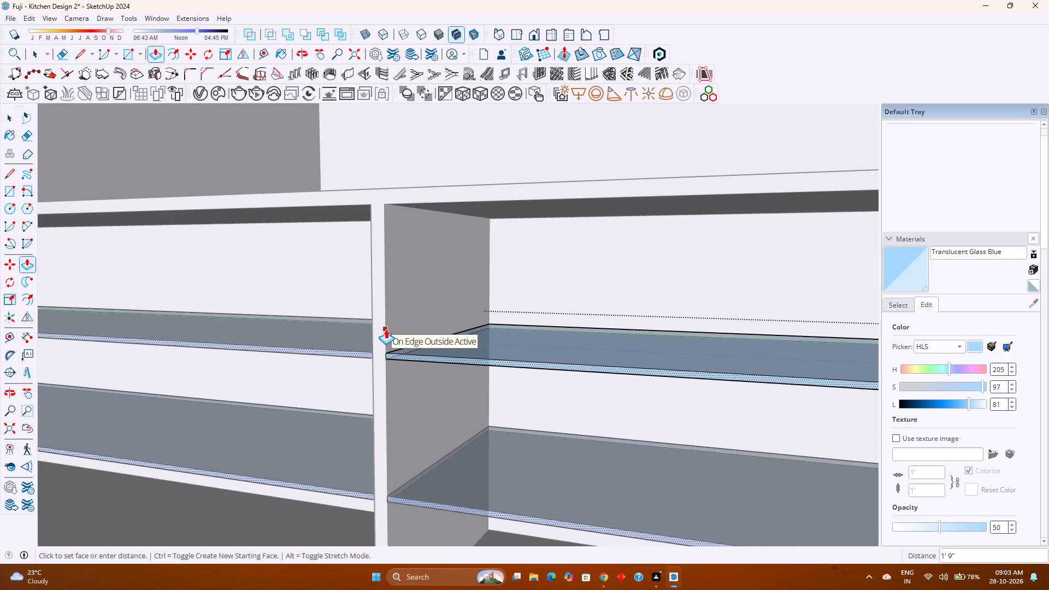
text(1'8")
key(Return)
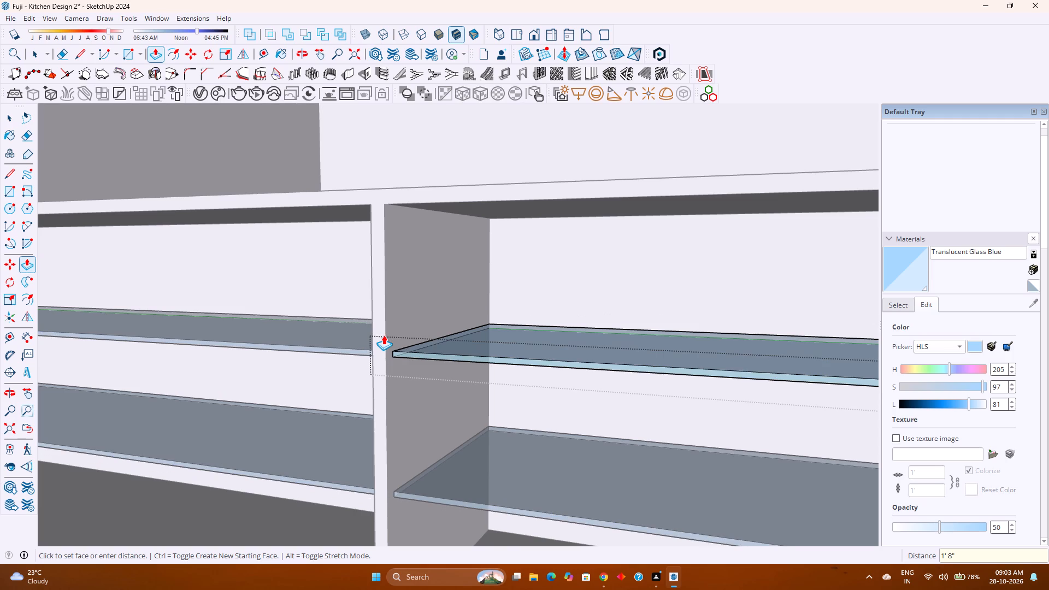
key(space)
key(Escape)
Examine the extended glass shelves in the two adjacent compartments and their fit within the cabinet's end run.
scroll(386, 330, down, 12)
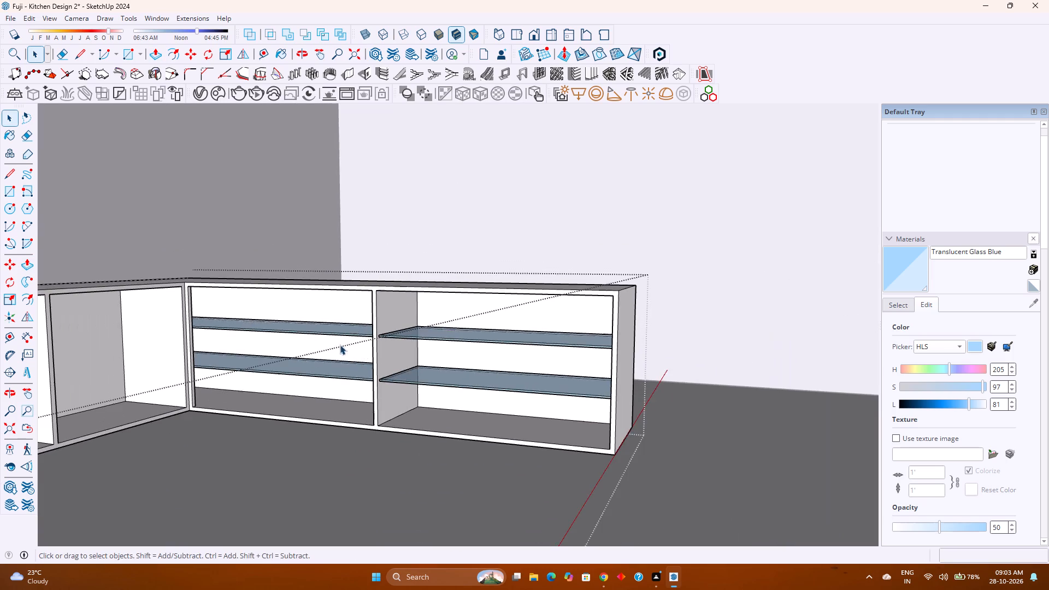
middle_drag(329, 353, 252, 358)
middle_click(252, 358)
scroll(252, 358, down, 2)
shift+middle_drag(252, 358, 327, 380)
shift+middle_click(328, 380)
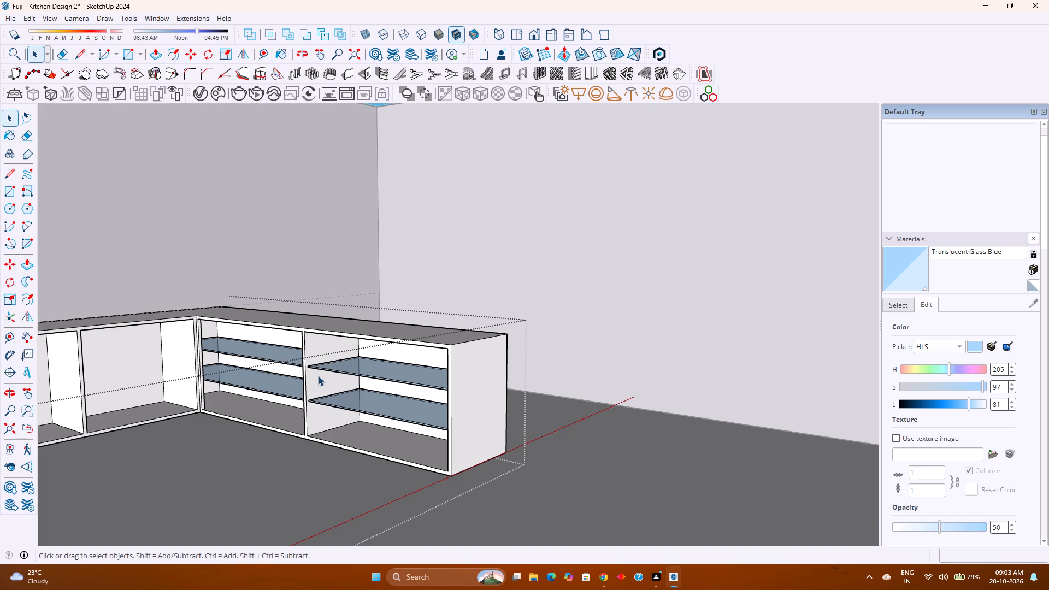
scroll(299, 428, down, 3)
scroll(299, 427, up, 4)
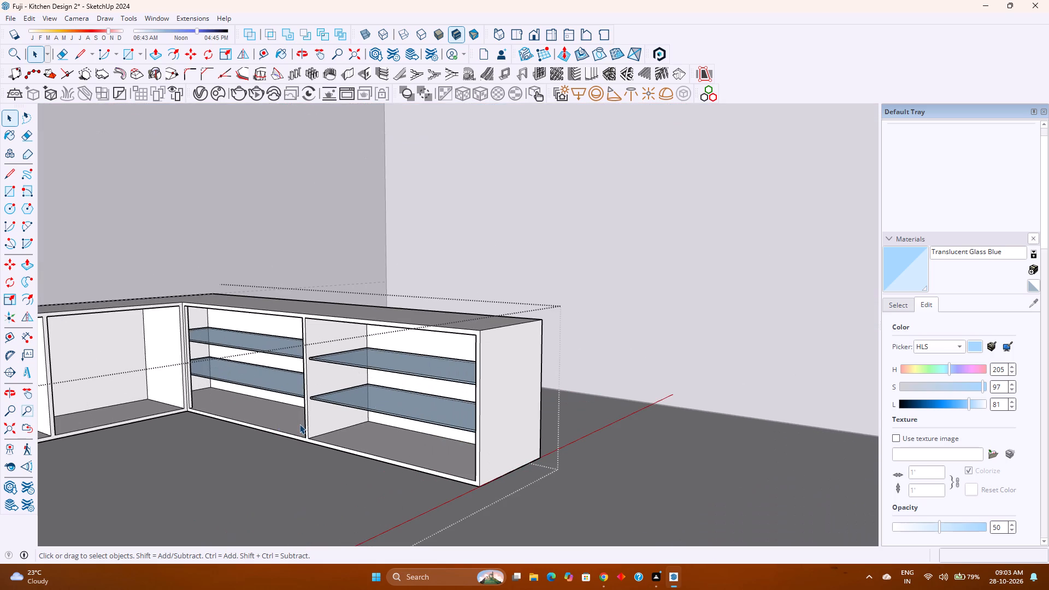
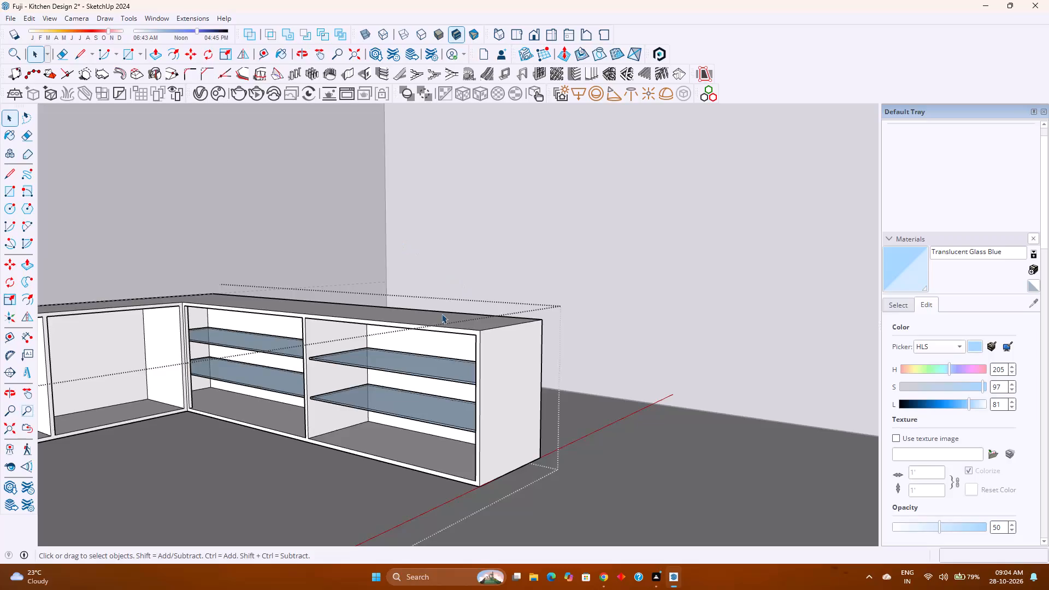
Examine the empty compartments along the cabinet's back run and the side arm opposite the glass shelves.
shift+middle_drag(290, 333, 458, 341)
shift+middle_click(458, 341)
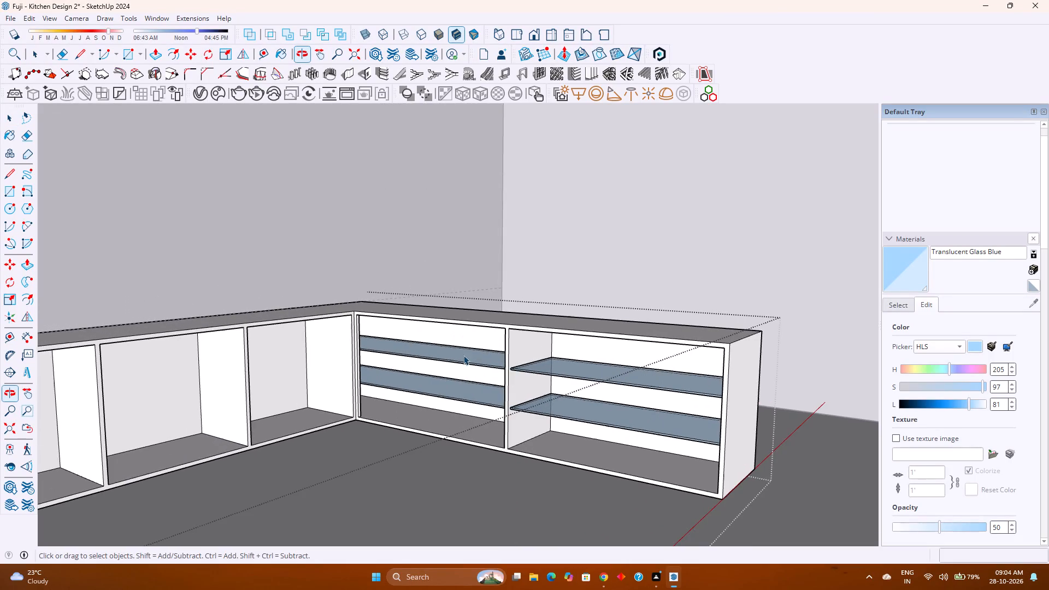
scroll(449, 369, down, 1)
shift+middle_drag(372, 389, 425, 322)
scroll(439, 328, up, 1)
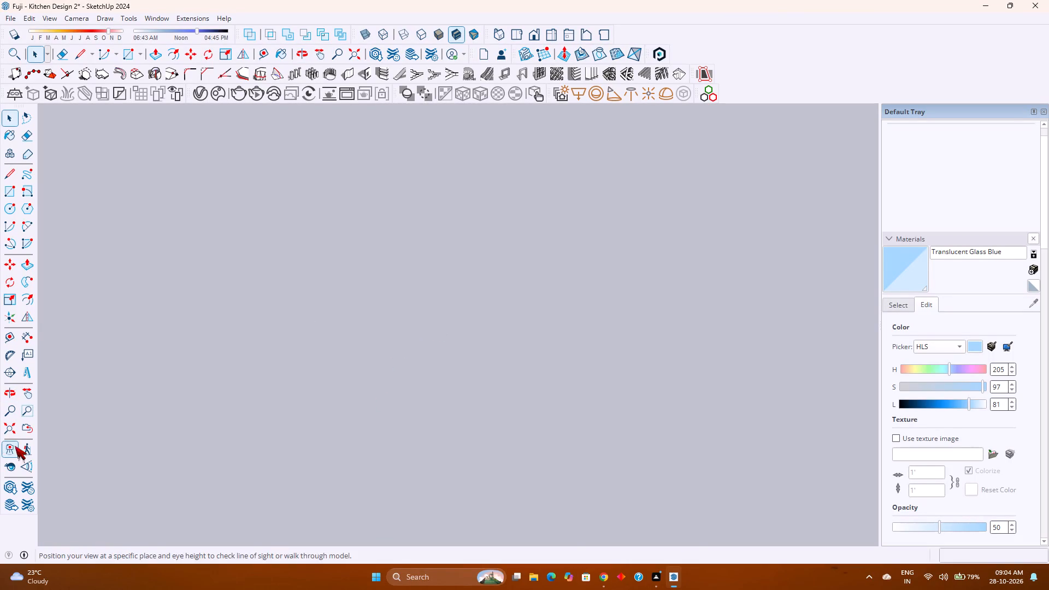
click(13, 431)
middle_drag(401, 383, 159, 374)
middle_click(159, 374)
scroll(467, 382, up, 2)
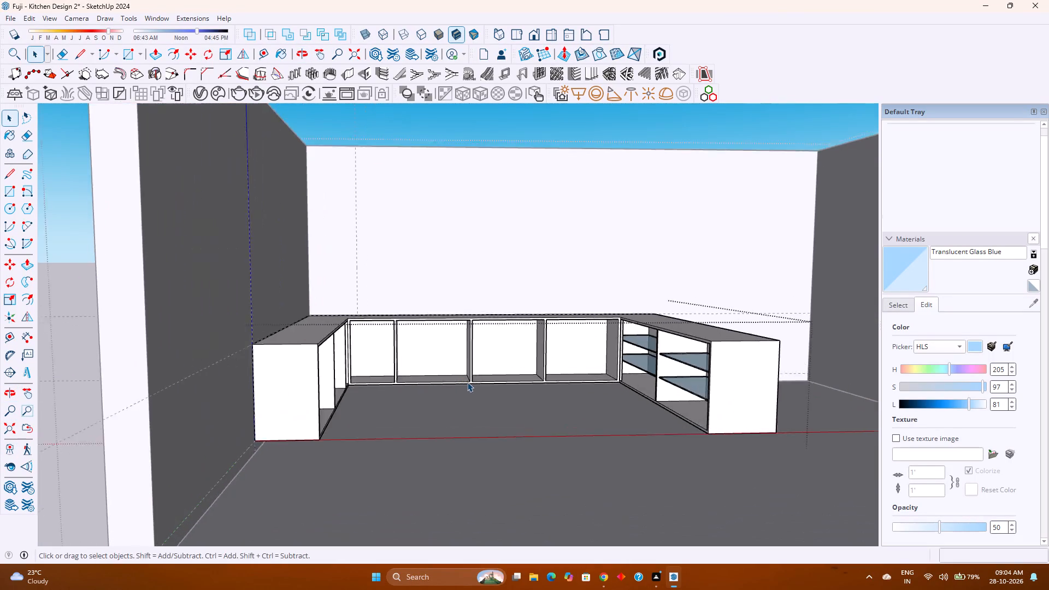
middle_drag(467, 382, 337, 391)
scroll(242, 362, up, 4)
shift+middle_drag(250, 363, 258, 349)
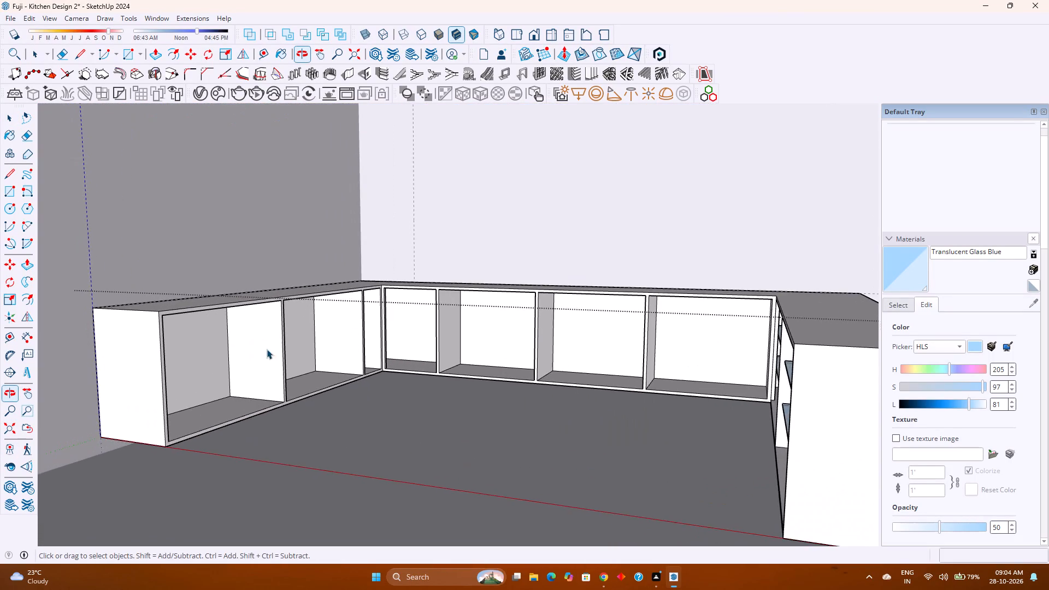
scroll(296, 359, up, 2)
middle_drag(298, 361, 263, 366)
middle_click(263, 366)
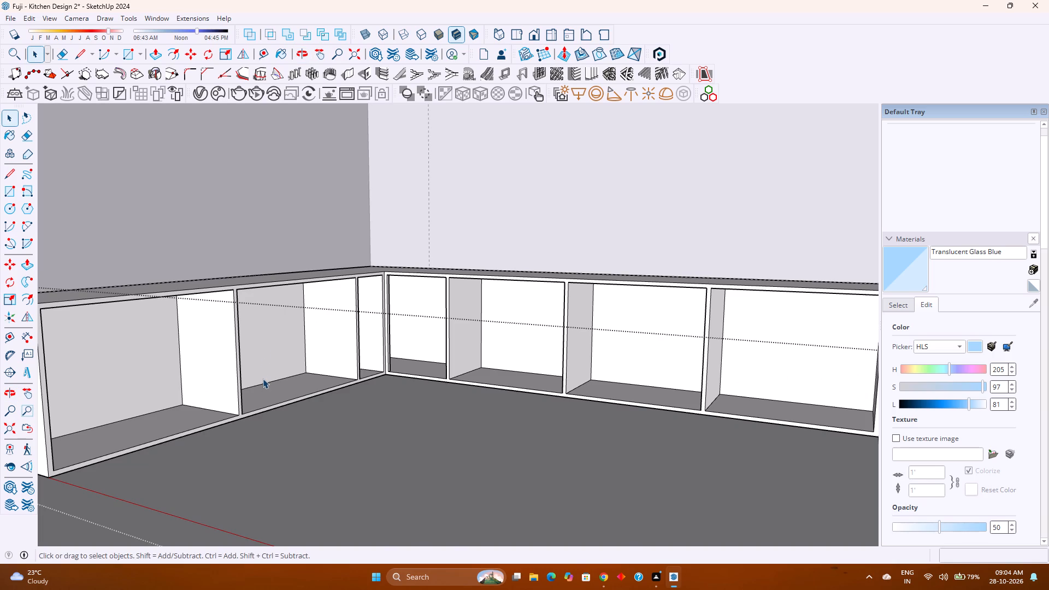
scroll(267, 384, up, 1)
middle_drag(267, 385, 247, 430)
middle_click(247, 430)
middle_click(247, 430)
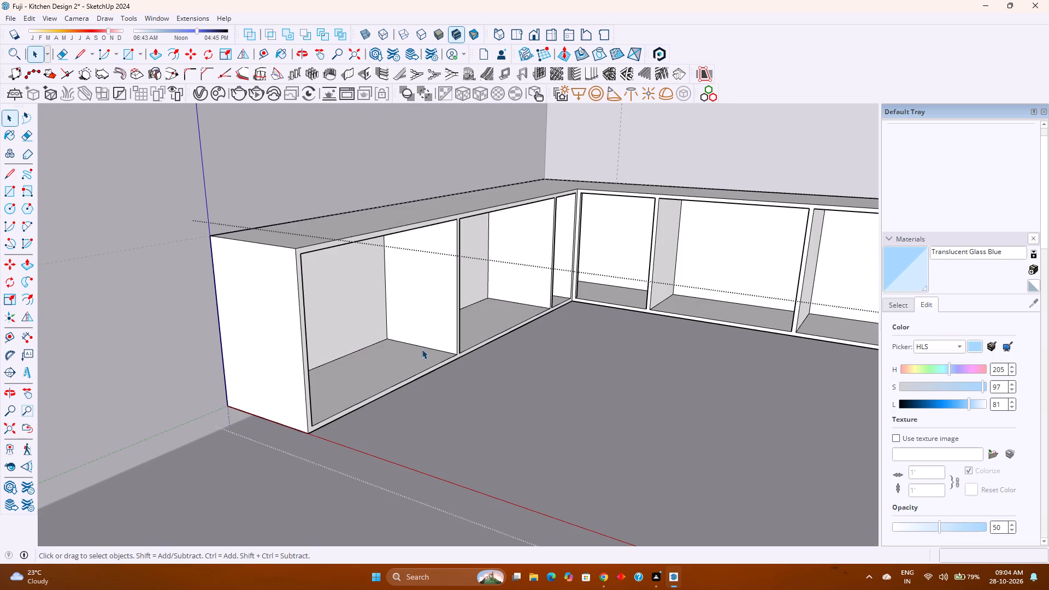
middle_drag(432, 347, 342, 351)
middle_click(342, 351)
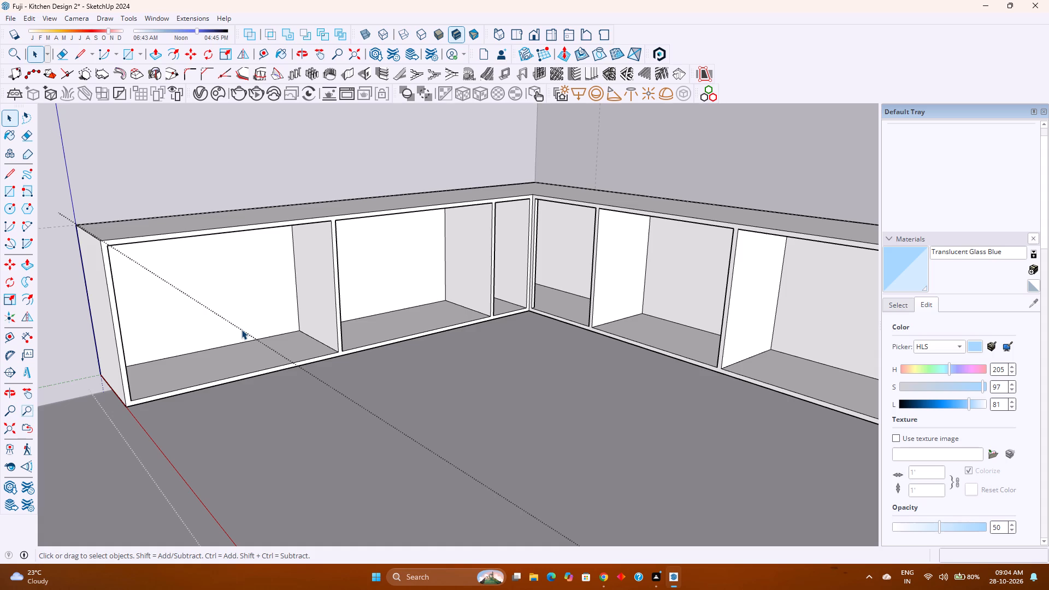
scroll(333, 300, down, 1)
scroll(480, 308, up, 5)
middle_drag(491, 296, 488, 295)
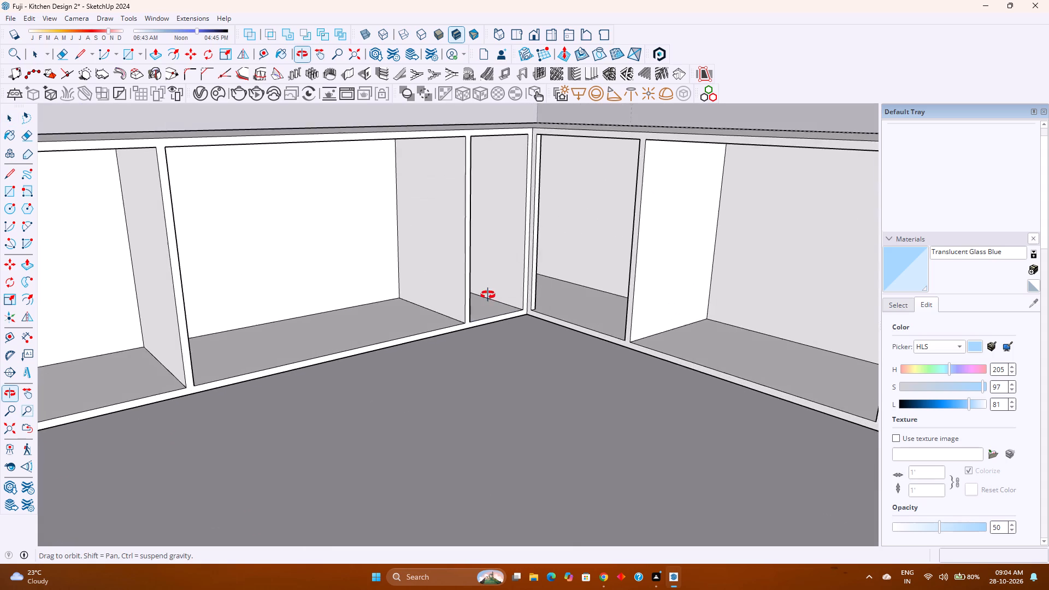
middle_drag(488, 295, 443, 312)
middle_click(443, 312)
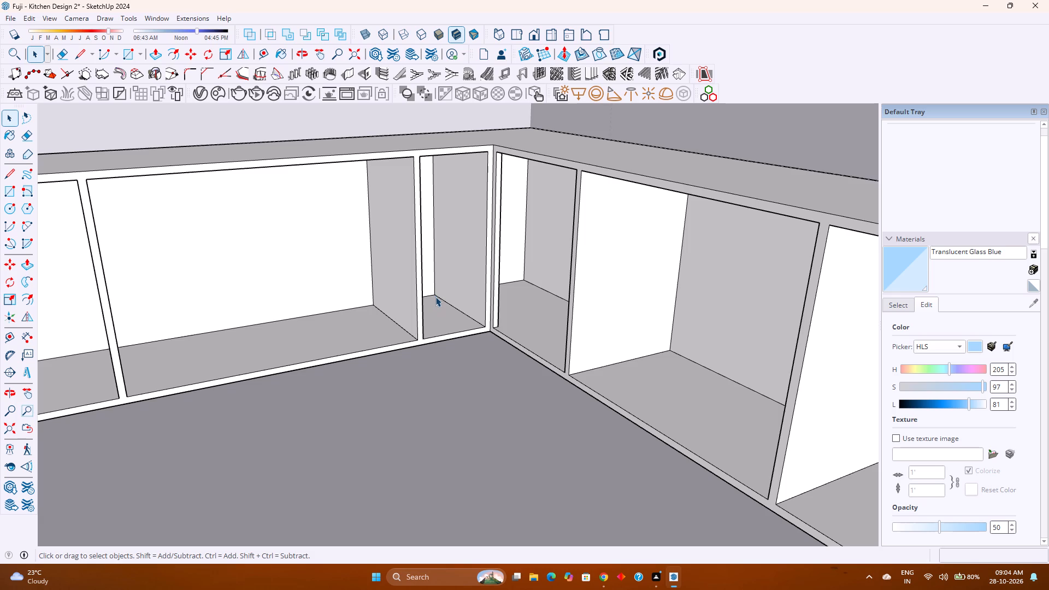
middle_drag(438, 300, 407, 308)
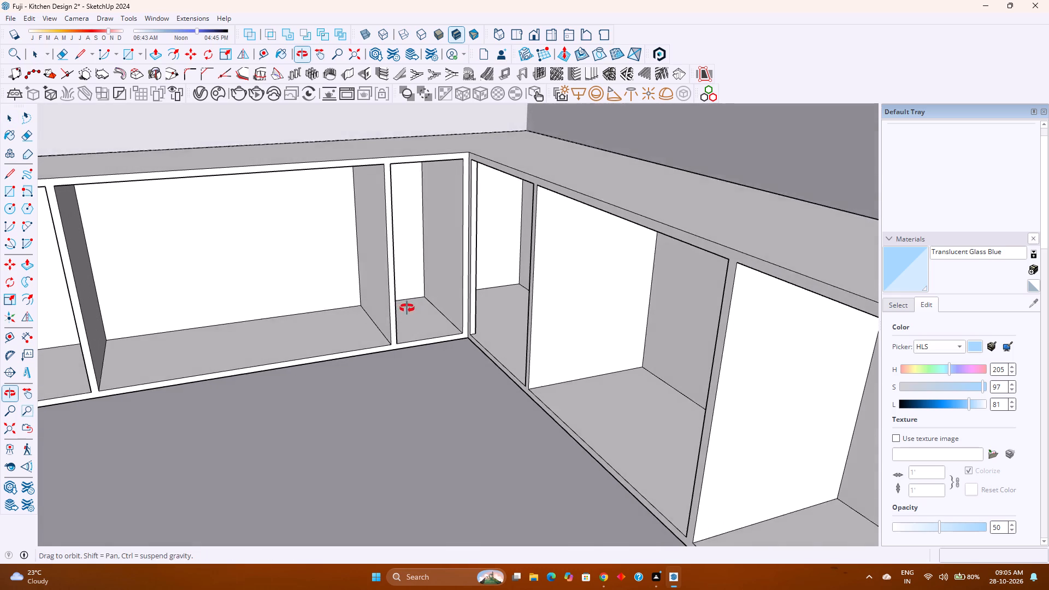
middle_drag(407, 308, 406, 309)
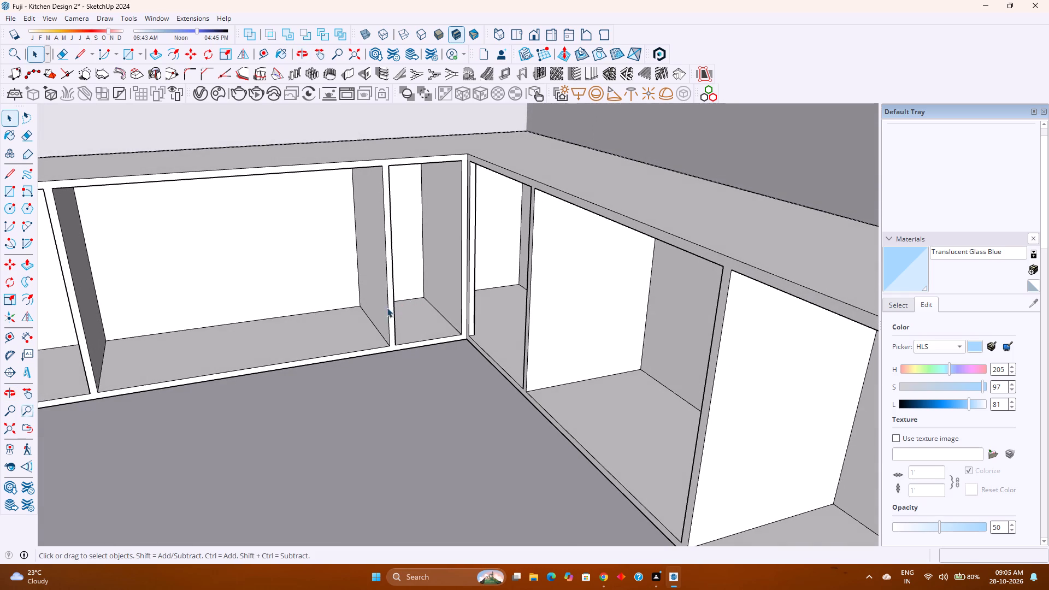
Copy the bottom rear edge of the side arm's middle compartment up 1' 3" to the midpoint of the back panel's height.
middle_drag(347, 322, 384, 300)
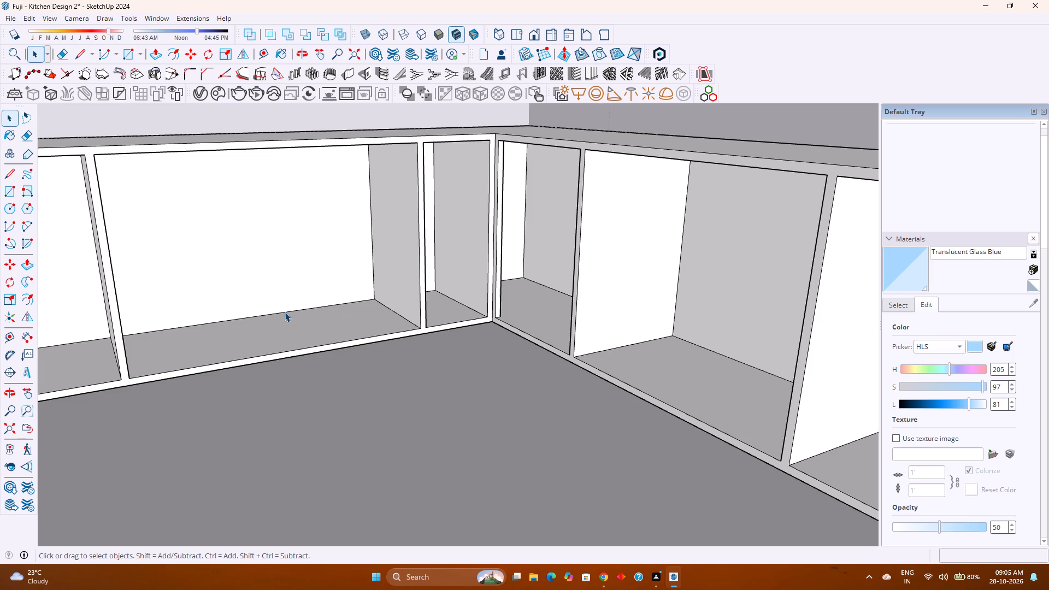
click(285, 312)
key(m)
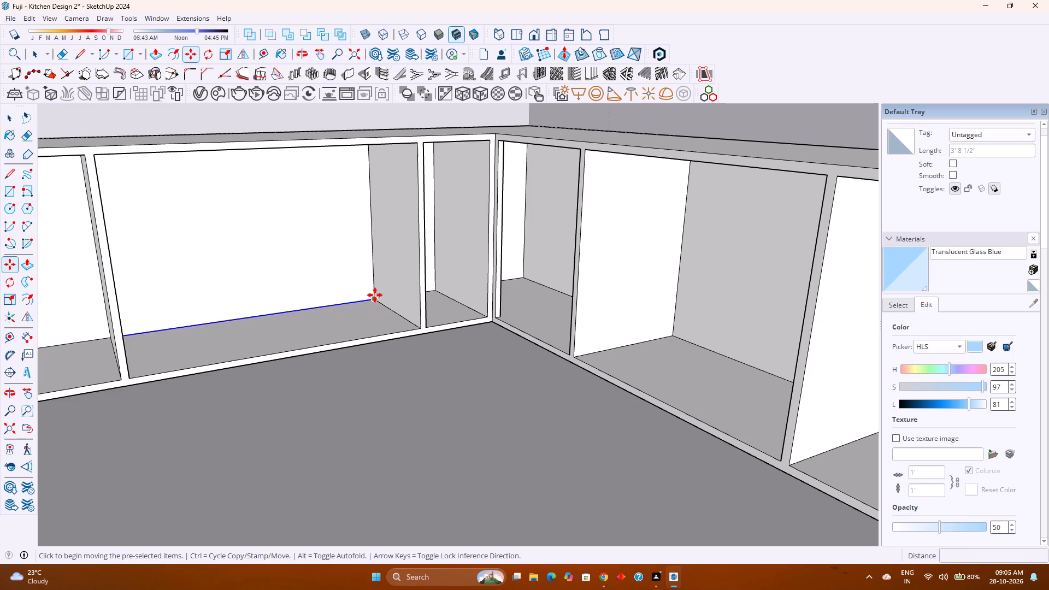
click(376, 298)
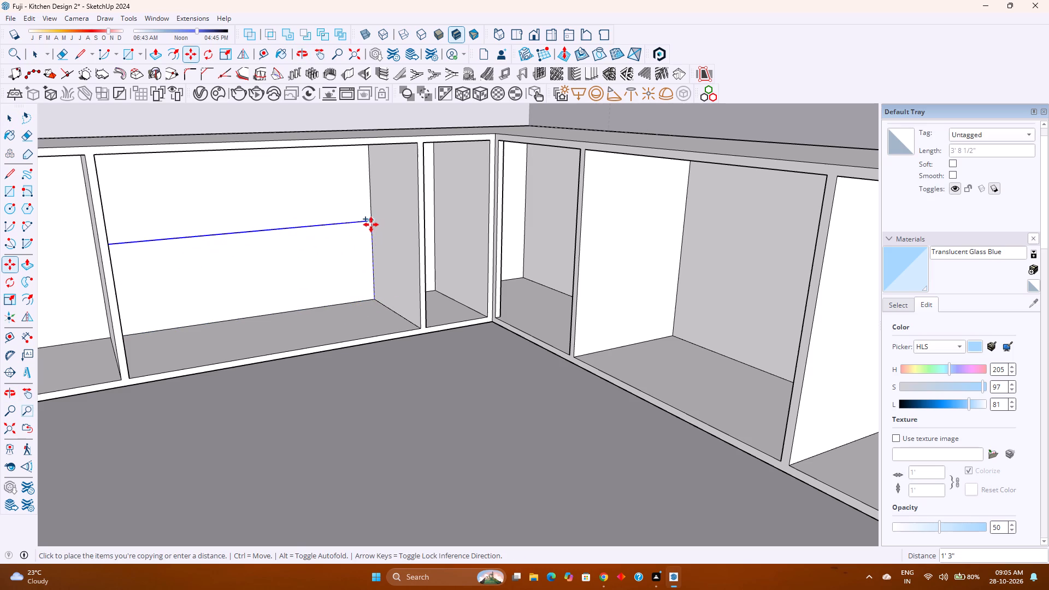
scroll(372, 224, up, 3)
click(371, 223)
Raise the copied mid-height edge 0.5" and copy it 1" straight down to outline a shelf strip on the back panel.
click(370, 220)
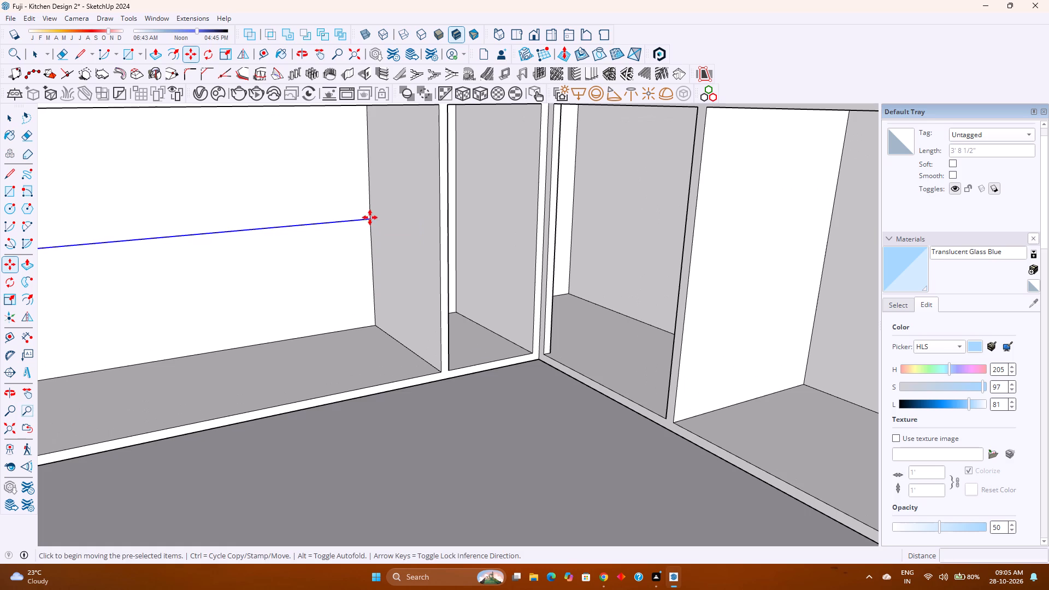
key(Up)
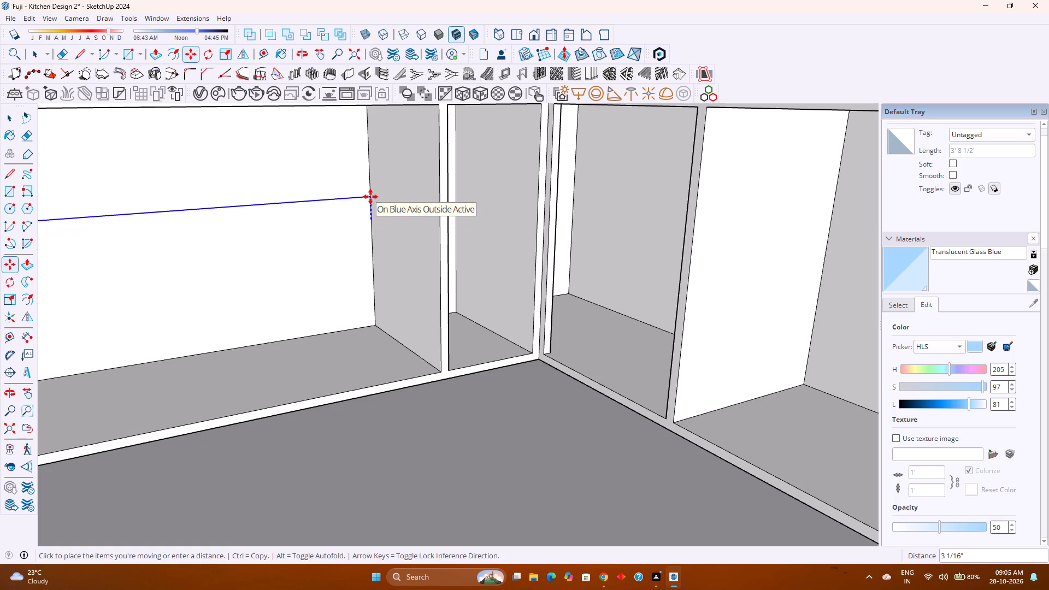
text(0.5)
key(Return)
click(373, 214)
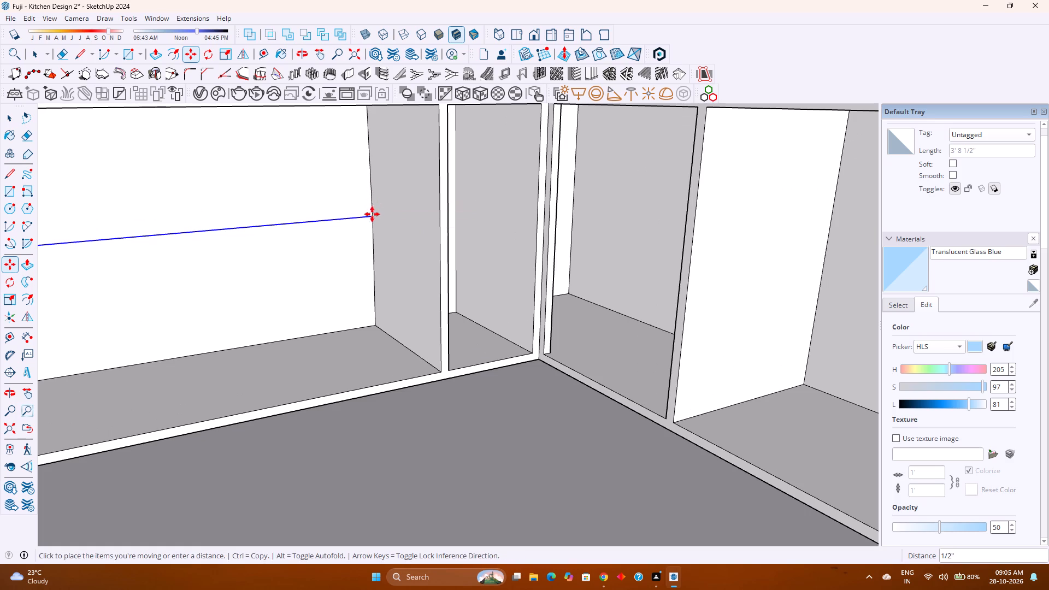
key(Up)
key(1)
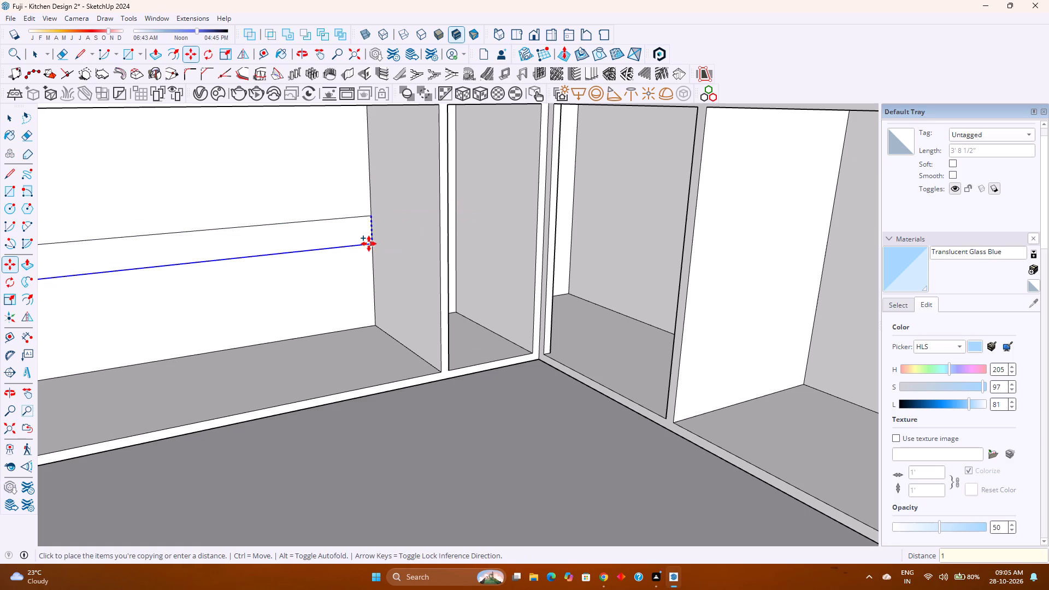
key(Return)
key(space)
scroll(347, 241, down, 3)
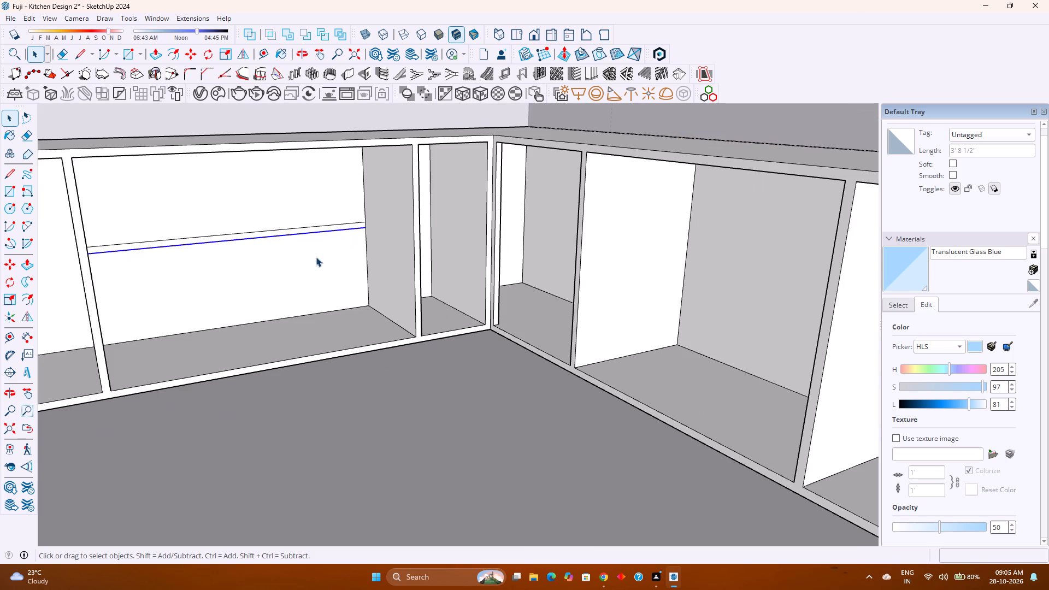
Check the clear heights below and above the shelf strip with the Dimension tool.
middle_drag(268, 274, 276, 258)
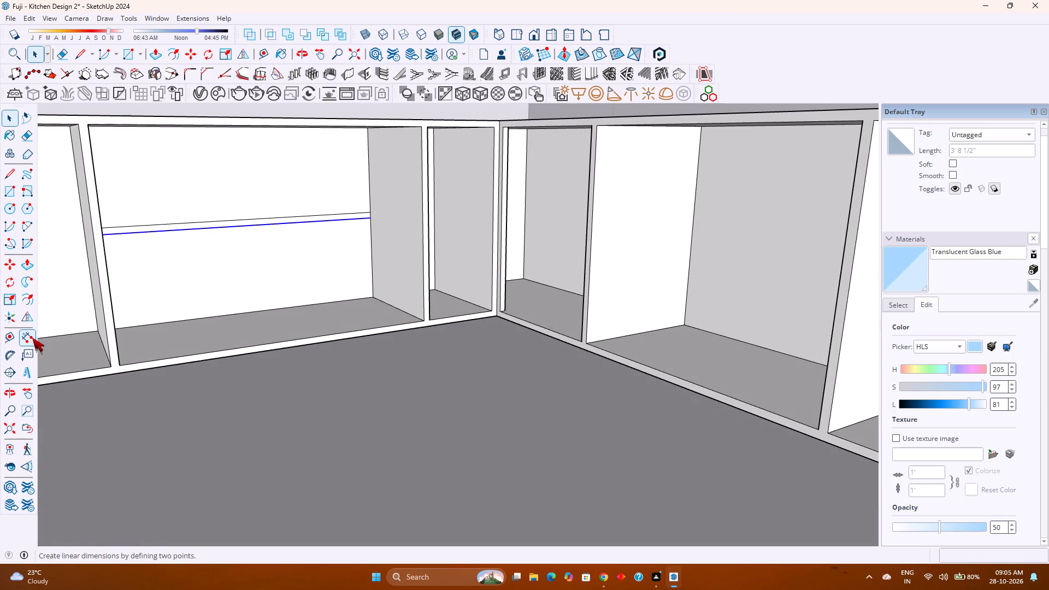
click(32, 338)
key(Escape)
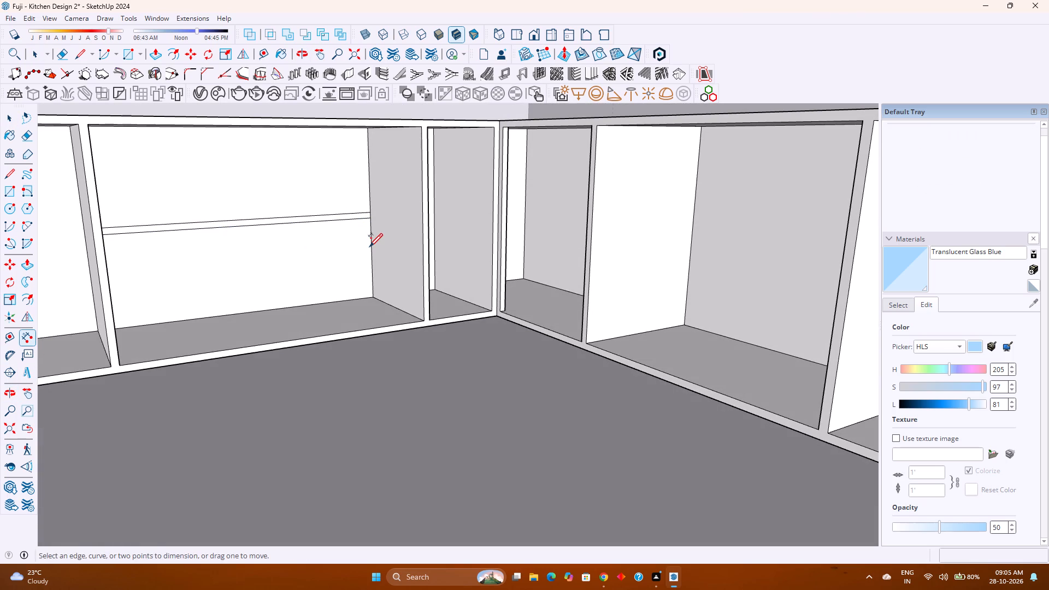
click(372, 238)
key(Escape)
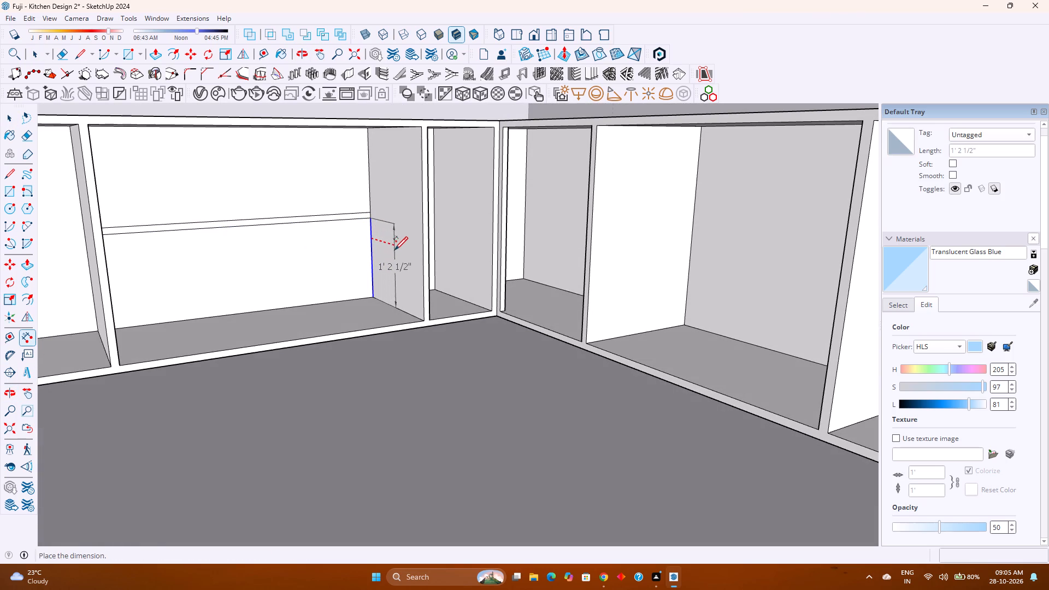
click(370, 181)
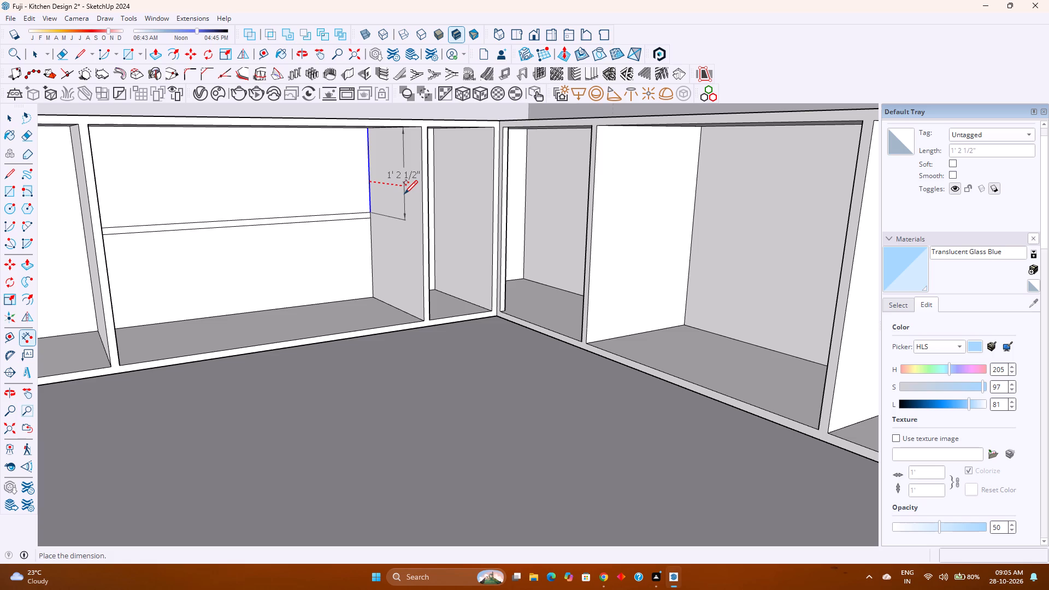
key(Escape)
Push/Pull the strip on the back panel out 1' 8" to form a shelf flush with the cabinet's front frame.
key(p)
scroll(342, 228, up, 2)
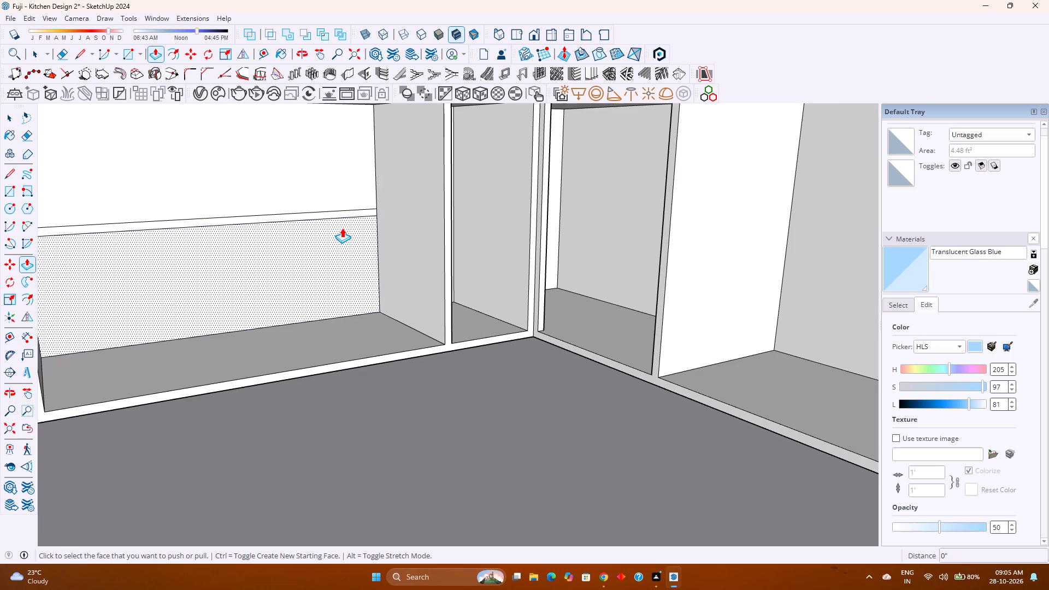
click(356, 212)
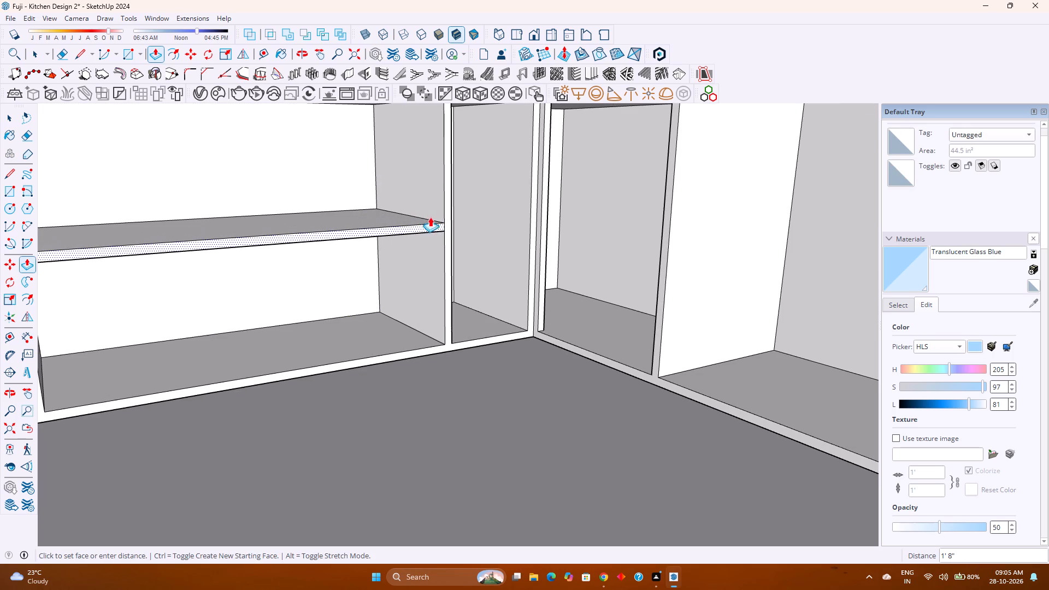
click(439, 224)
Erase the leftover seam edges where both ends of the new shelf meet the vertical dividers.
key(e)
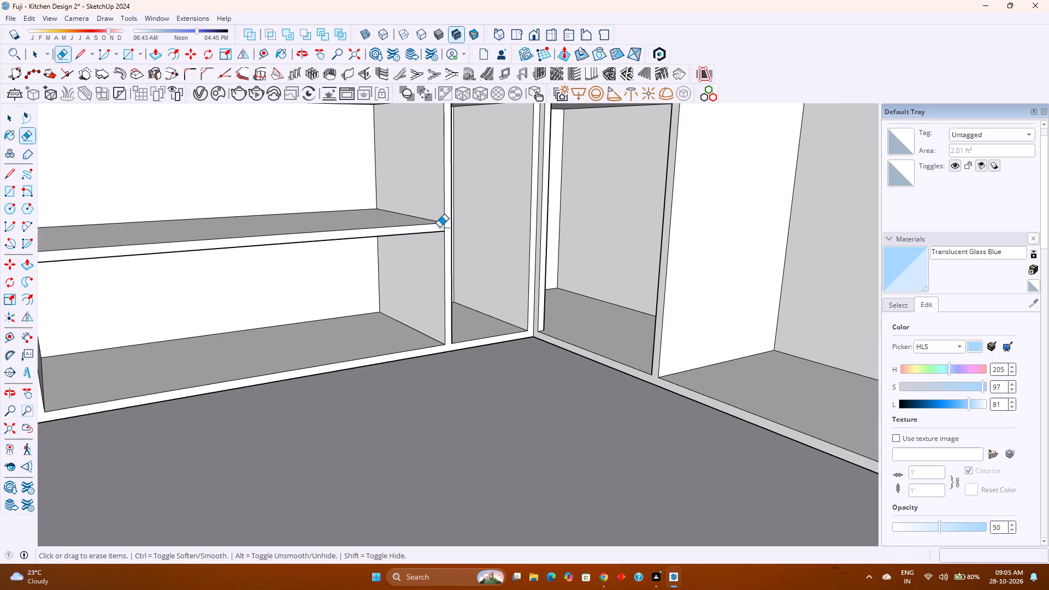
scroll(443, 226, up, 7)
click(445, 229)
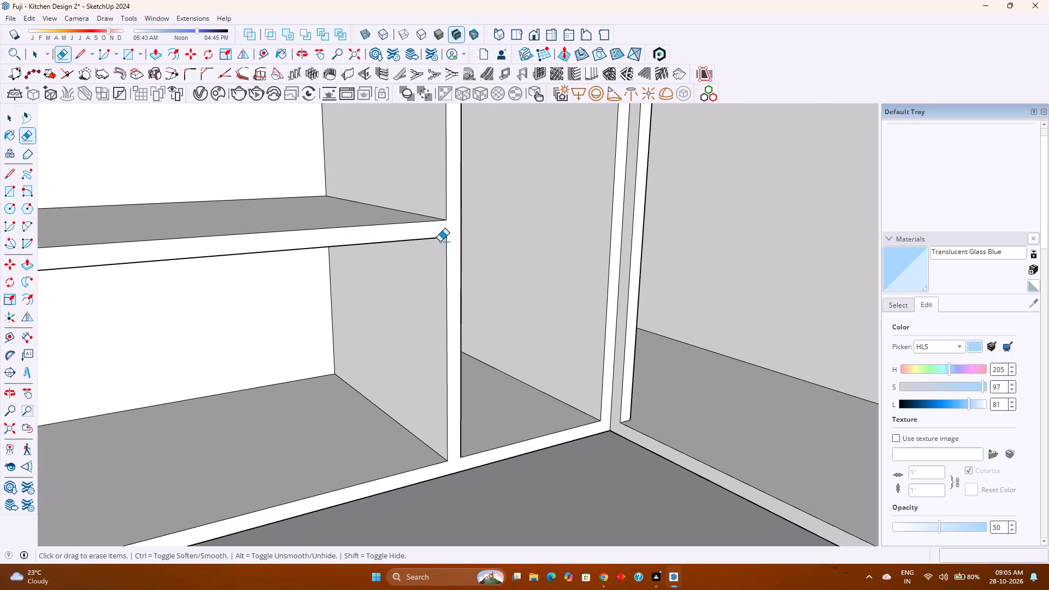
scroll(440, 241, down, 5)
shift+middle_drag(399, 260, 646, 223)
shift+middle_click(646, 223)
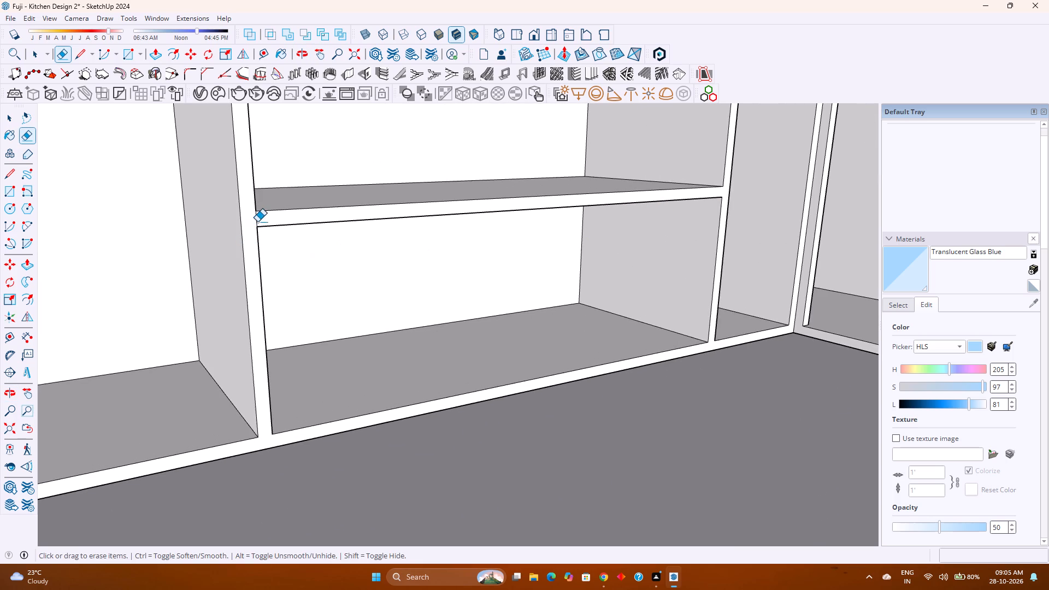
click(257, 222)
key(space)
Copy the top rear edge of the adjoining end compartment 7" down its back panel.
scroll(344, 273, down, 5)
middle_drag(348, 273, 334, 278)
middle_click(334, 278)
middle_drag(332, 278, 322, 275)
middle_click(322, 275)
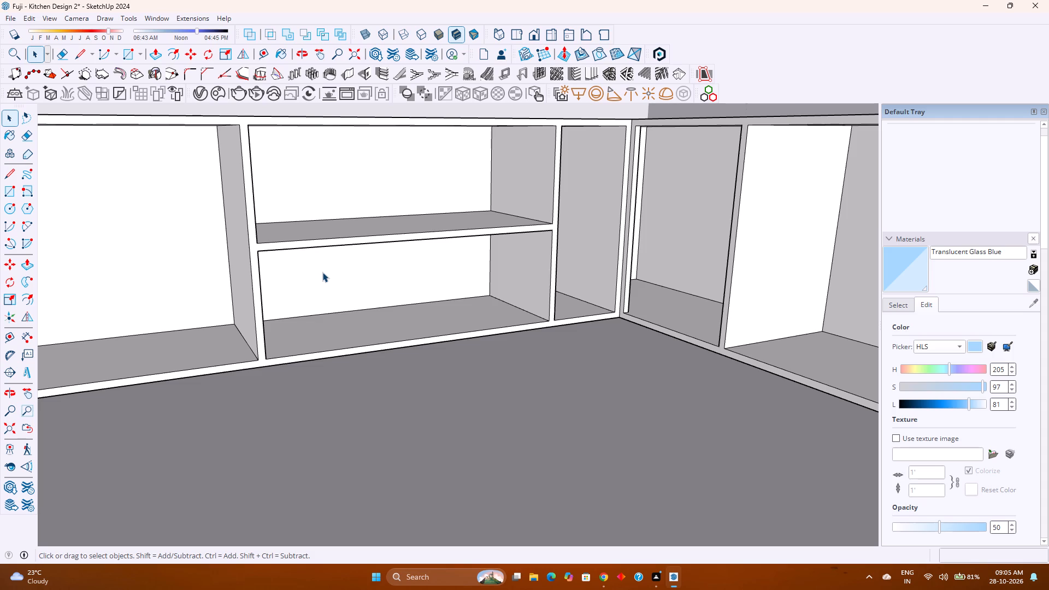
scroll(273, 228, down, 2)
shift+middle_drag(286, 269, 496, 291)
shift+middle_click(496, 291)
middle_drag(527, 331, 475, 326)
shift+middle_drag(316, 320, 340, 316)
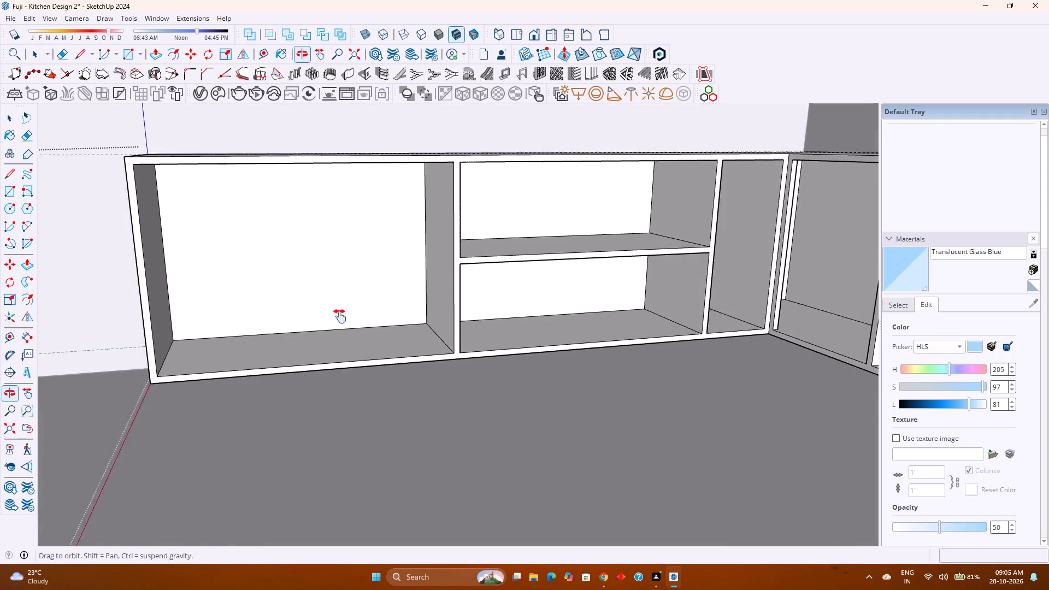
shift+middle_drag(340, 316, 417, 316)
shift+middle_click(417, 316)
middle_drag(464, 358, 373, 346)
shift+scroll(355, 322, up, 1)
shift+middle_drag(354, 322, 328, 373)
middle_drag(326, 364, 349, 338)
click(311, 186)
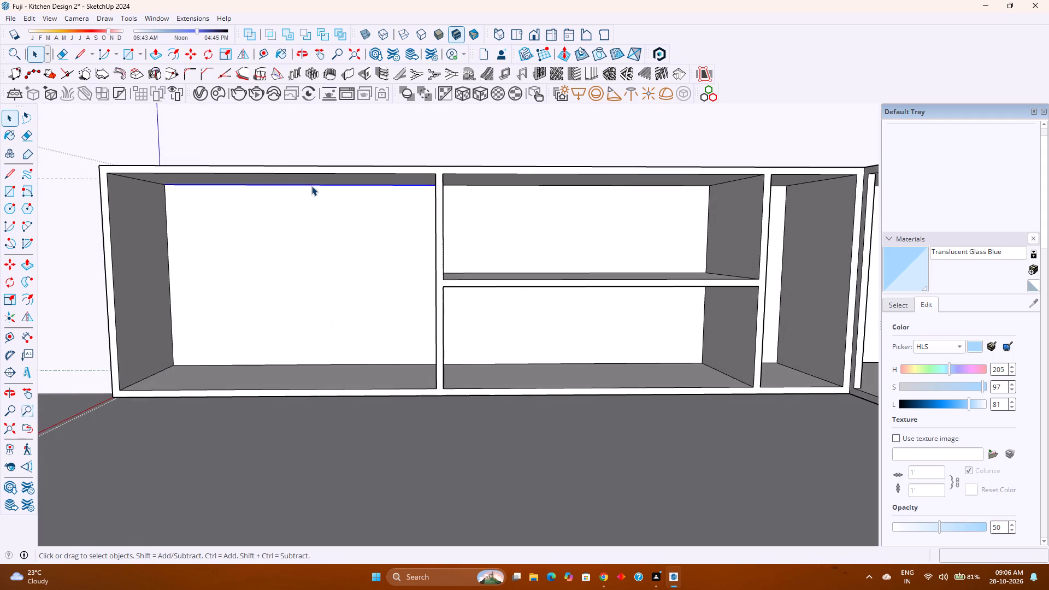
key(m)
middle_drag(422, 201, 444, 201)
middle_click(444, 201)
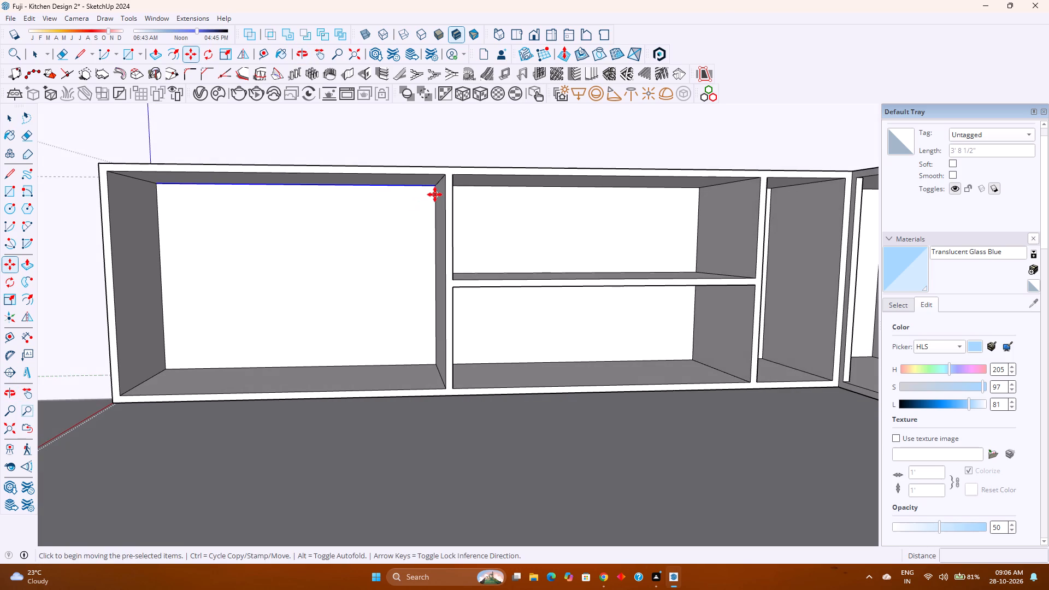
click(434, 189)
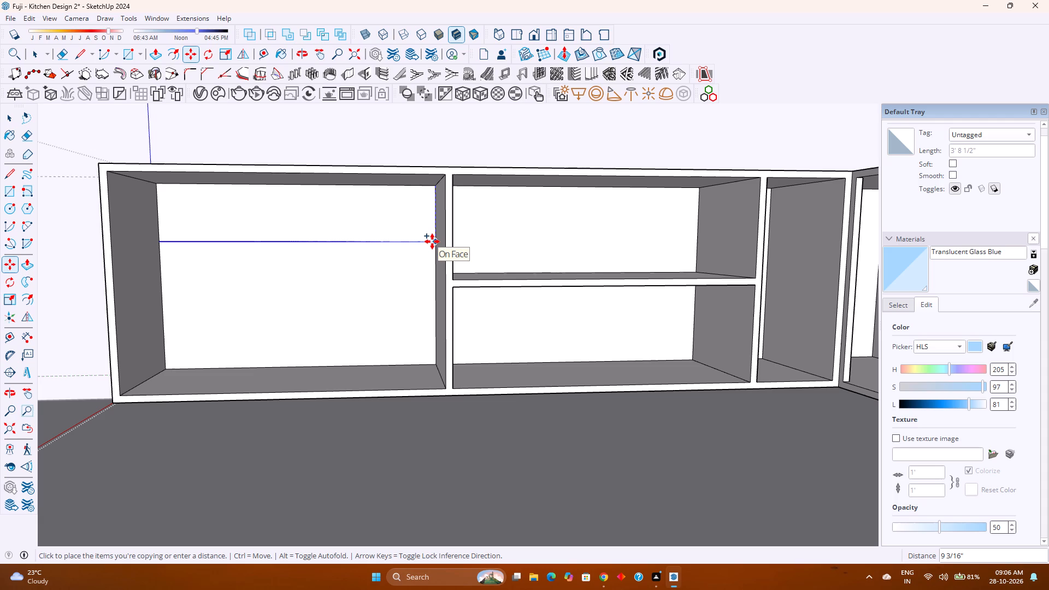
key(7)
key(Return)
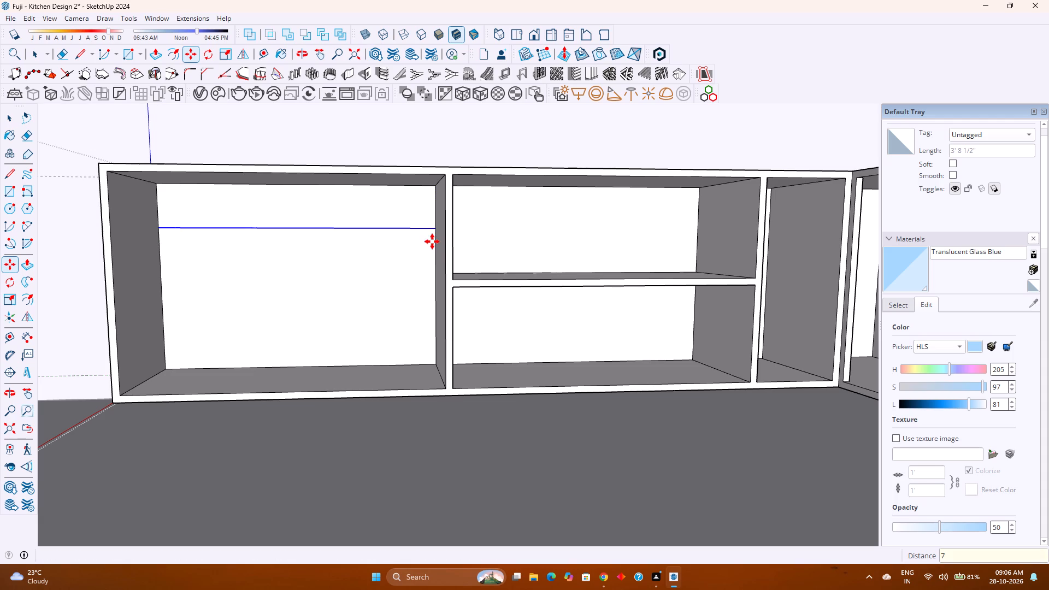
scroll(431, 241, up, 3)
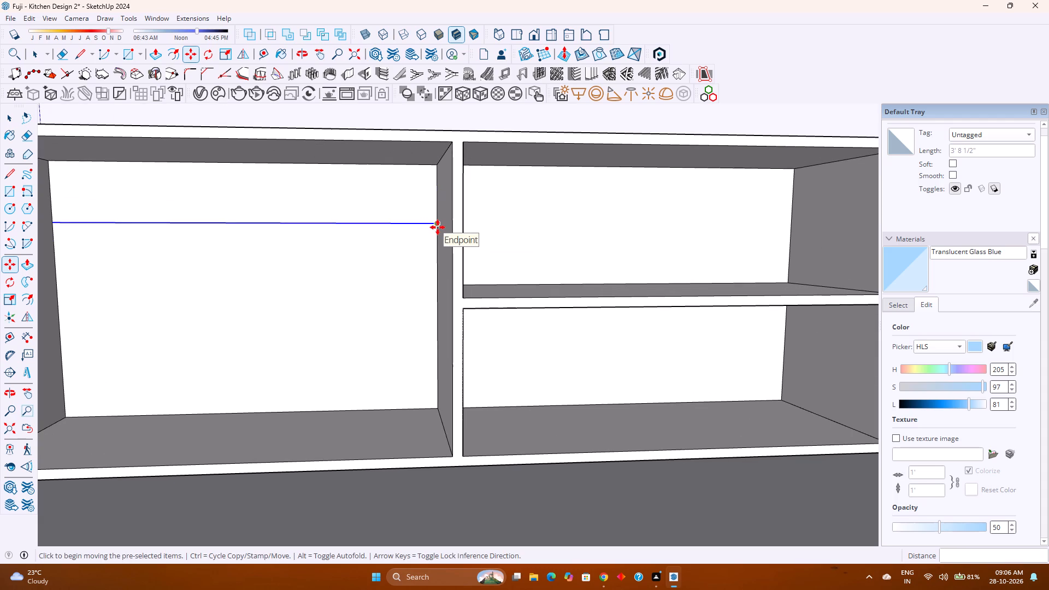
Set the copied edge's distance to 7.5" and copy it 1" lower to outline the upper shelf strip on the back panel.
text(7.5)
key(Return)
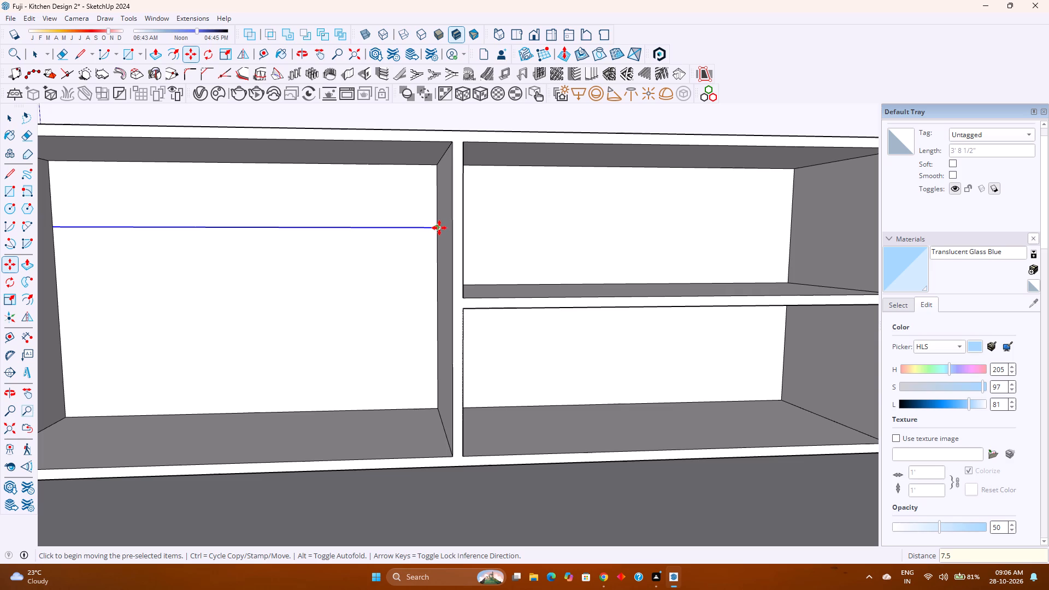
click(439, 228)
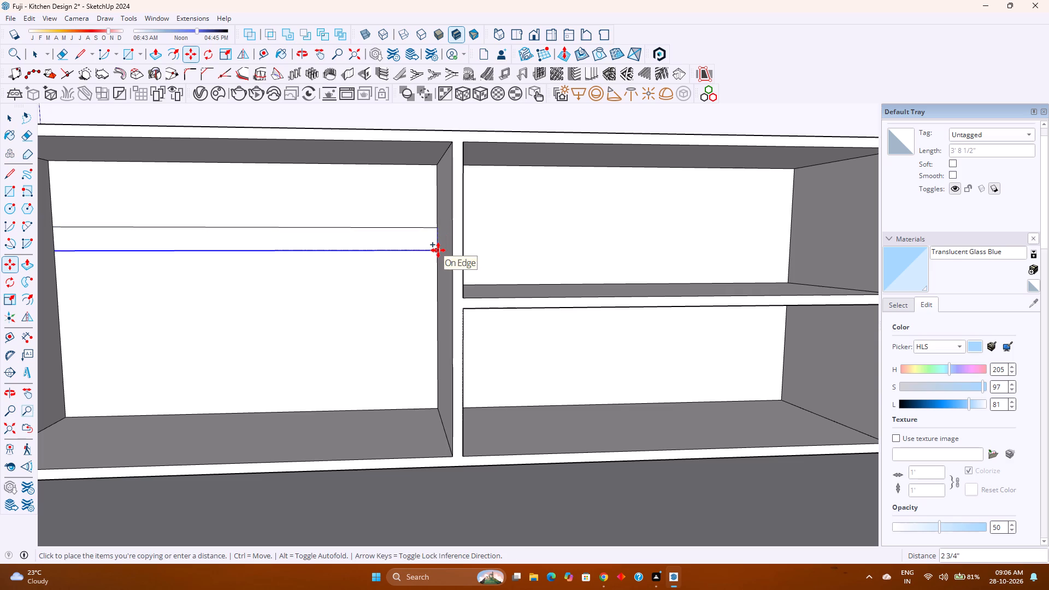
key(Up)
key(1)
key(Return)
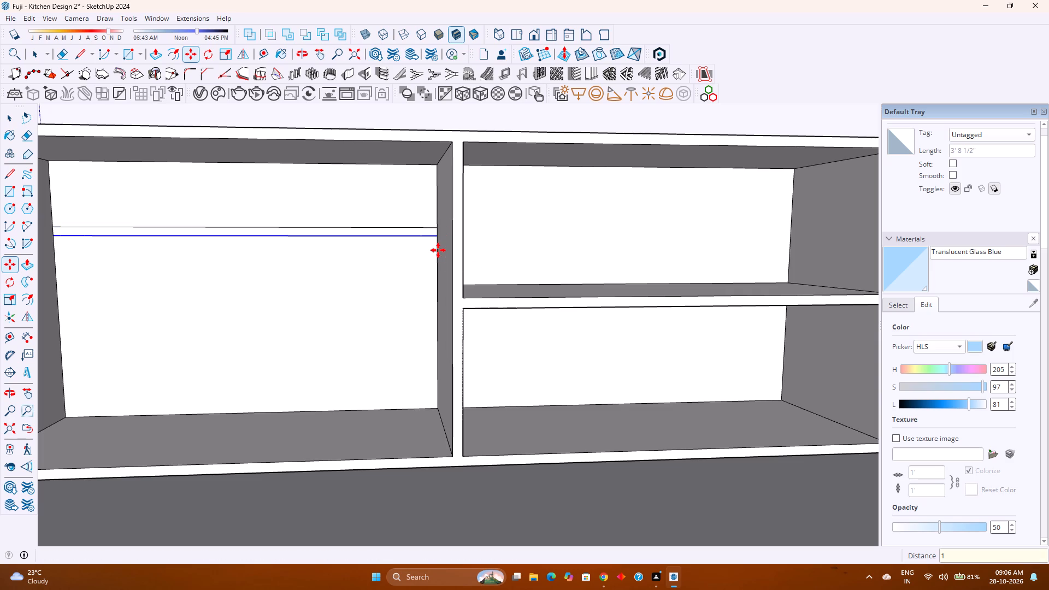
Copy the strip's lower edge down to the back panel's bottom edge, dividing the distance by 2 to add a midway line.
click(437, 235)
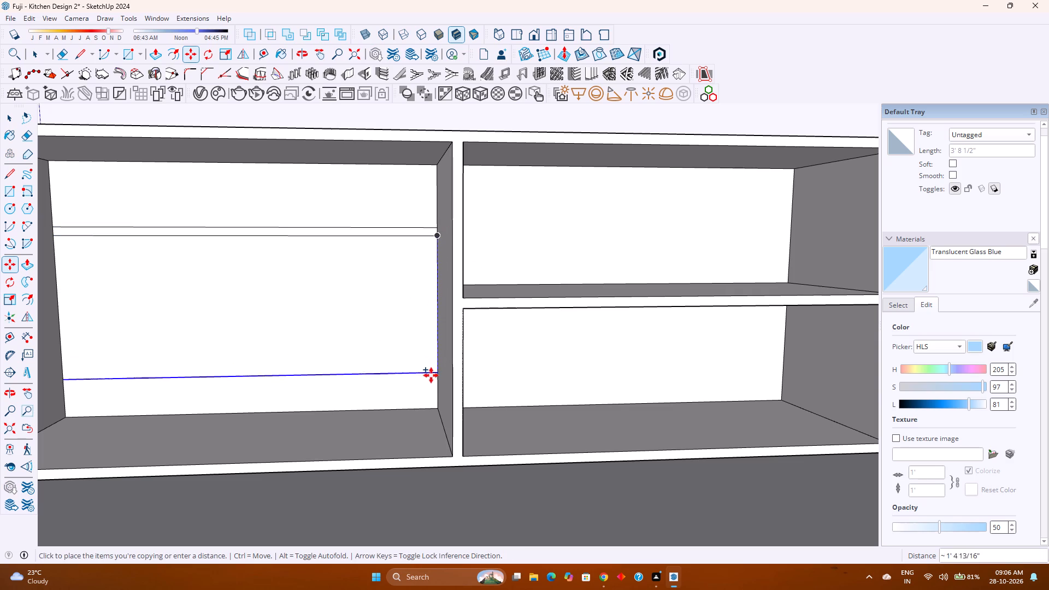
click(436, 404)
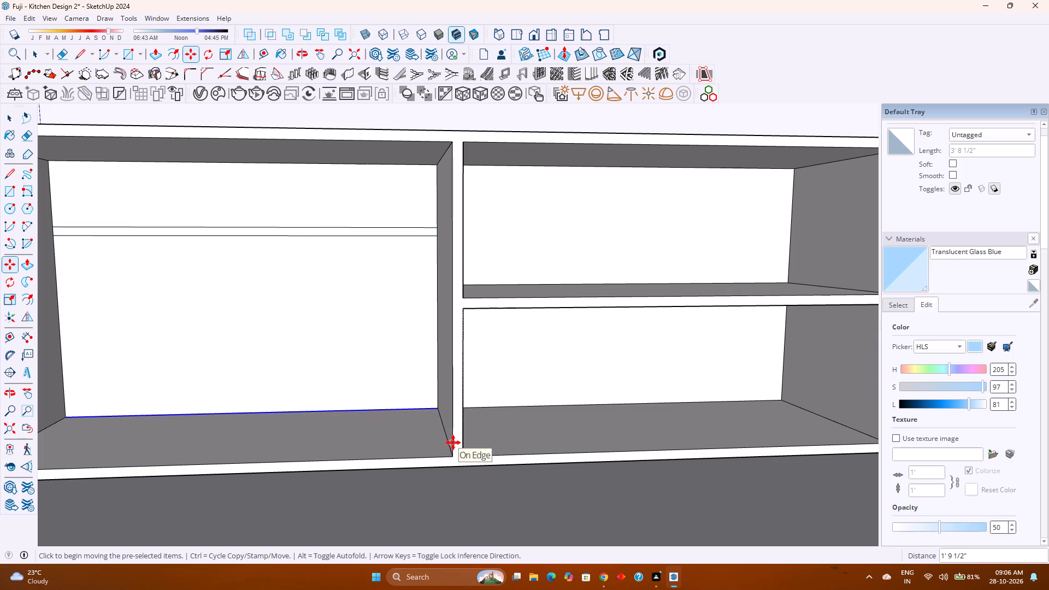
text(/2)
key(Return)
key(space)
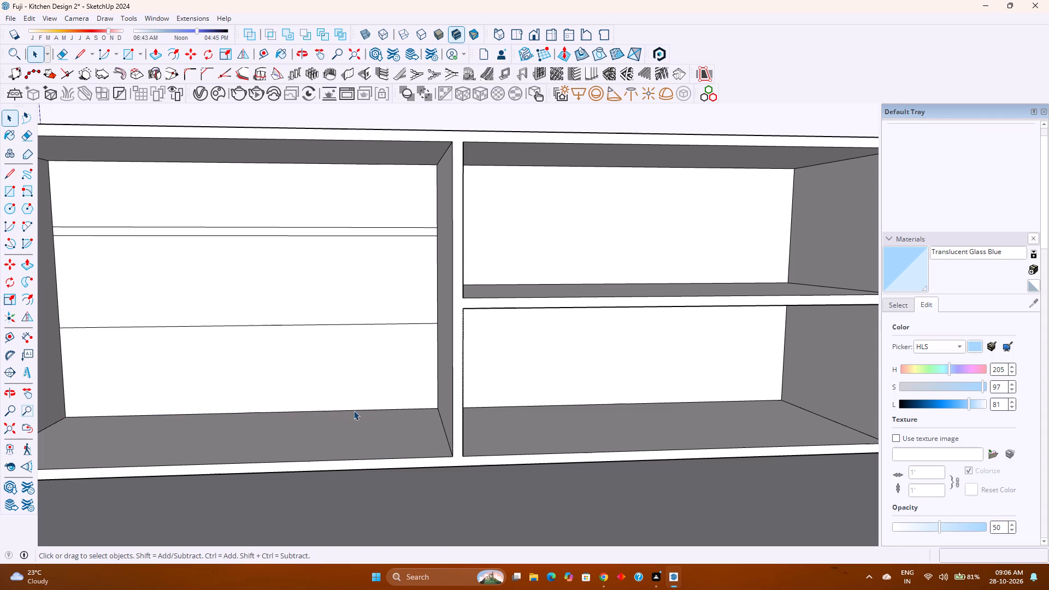
Move the midway line up 0.5" and copy it 1" down to outline the lower shelf strip.
scroll(372, 394, down, 4)
scroll(378, 398, up, 1)
middle_drag(378, 398, 376, 370)
middle_click(376, 370)
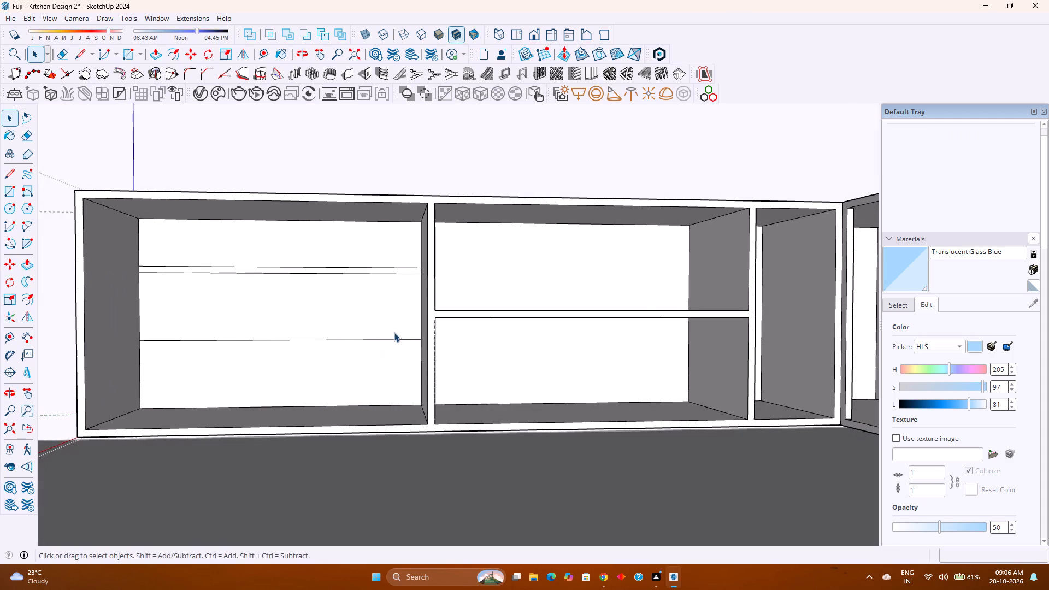
click(391, 339)
key(m)
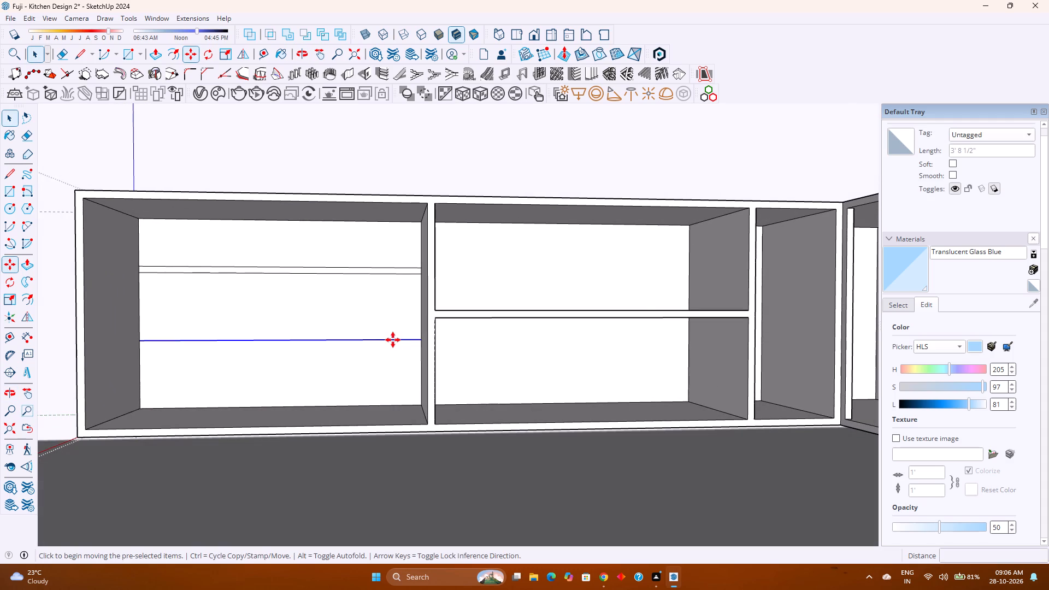
click(402, 340)
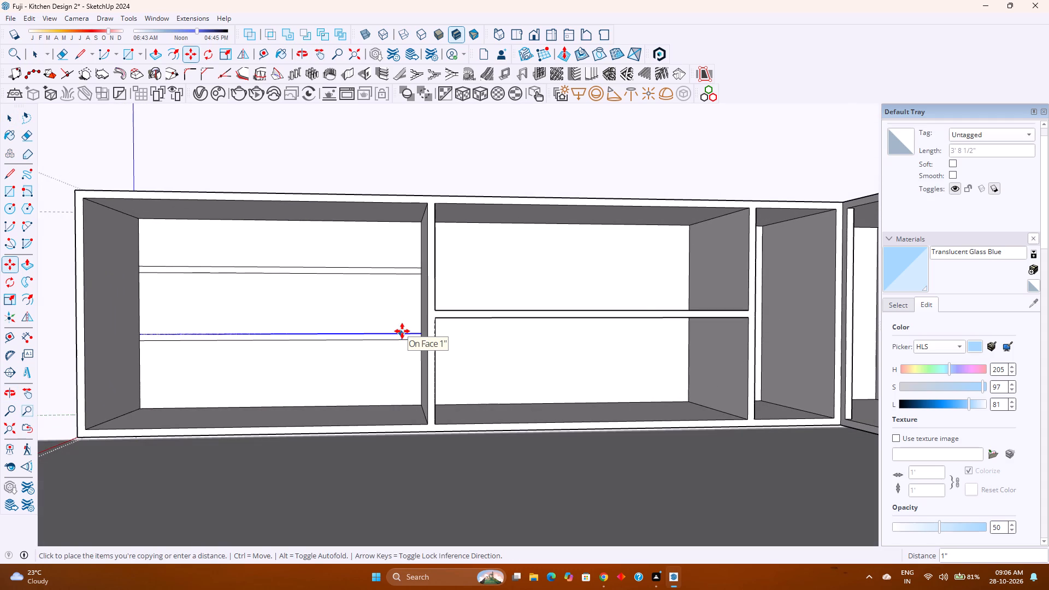
key(Up)
text(0.5)
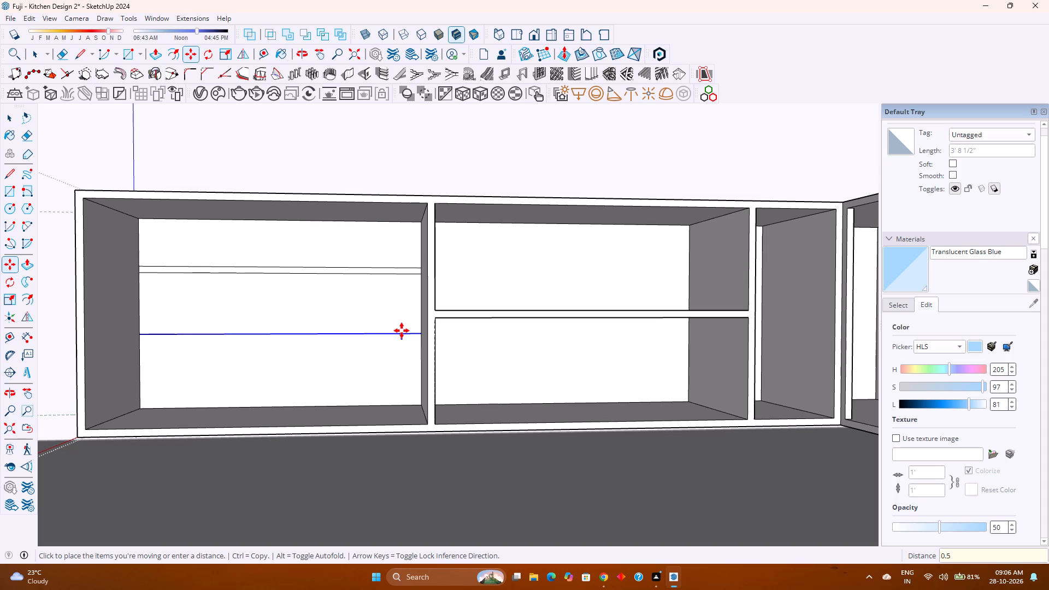
key(Return)
click(406, 336)
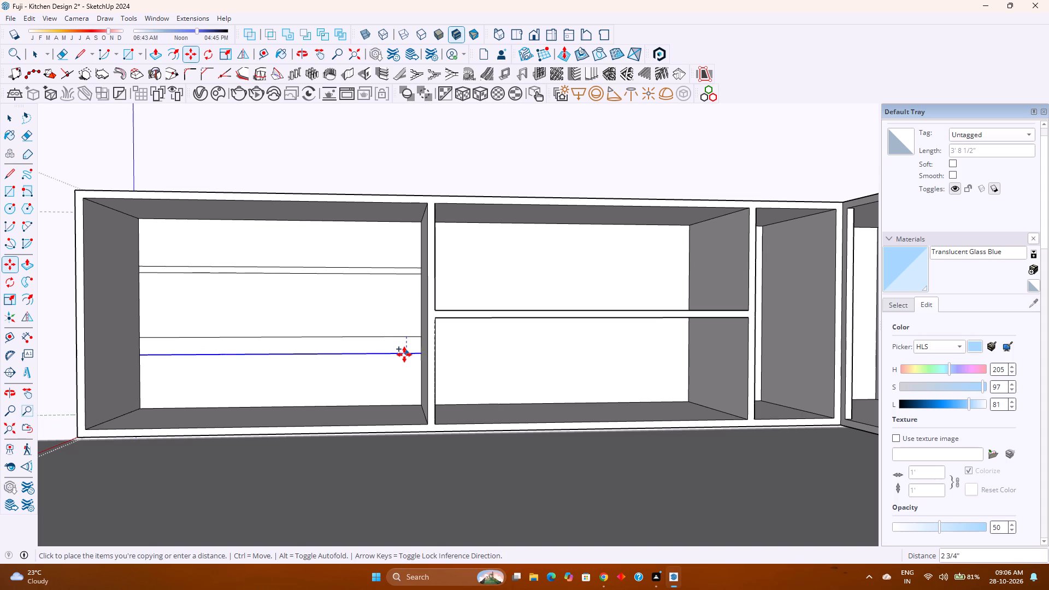
key(Up)
key(1)
key(Return)
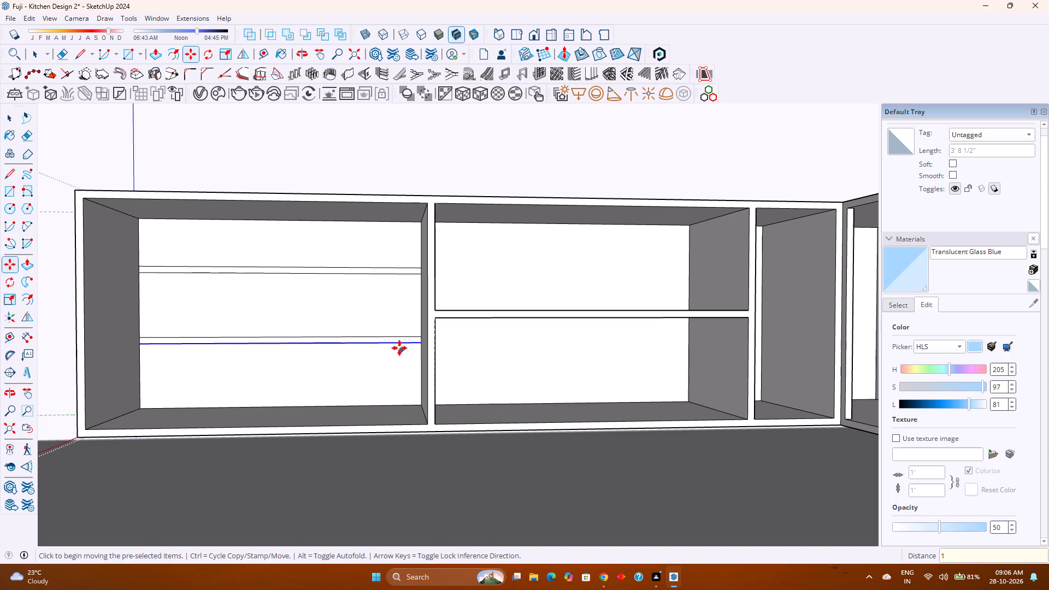
Push/Pull both strips in the end compartment out 1' 8" to form two shelves flush with the cabinet's front frame.
middle_drag(394, 340, 464, 352)
key(p)
scroll(382, 286, up, 5)
click(405, 266)
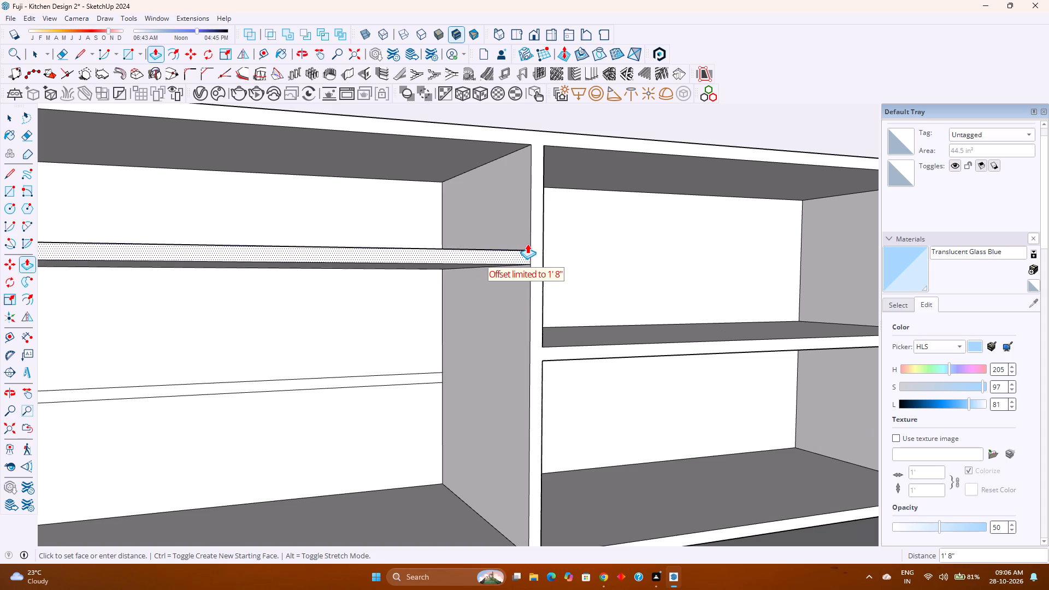
click(528, 243)
click(407, 376)
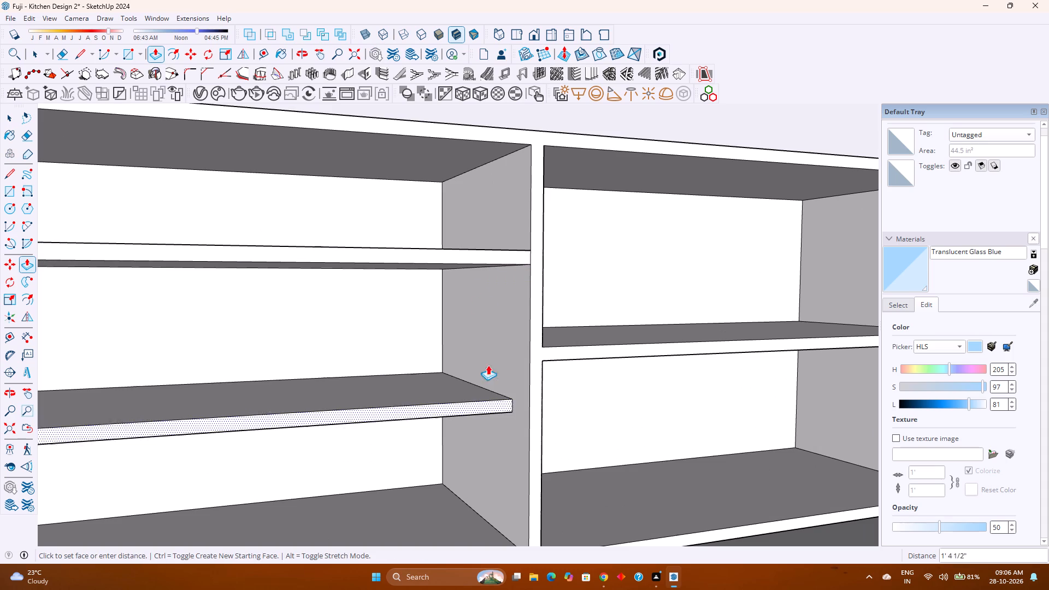
click(531, 324)
Erase the leftover seam edges where both ends of the two new shelves meet the vertical panels.
key(e)
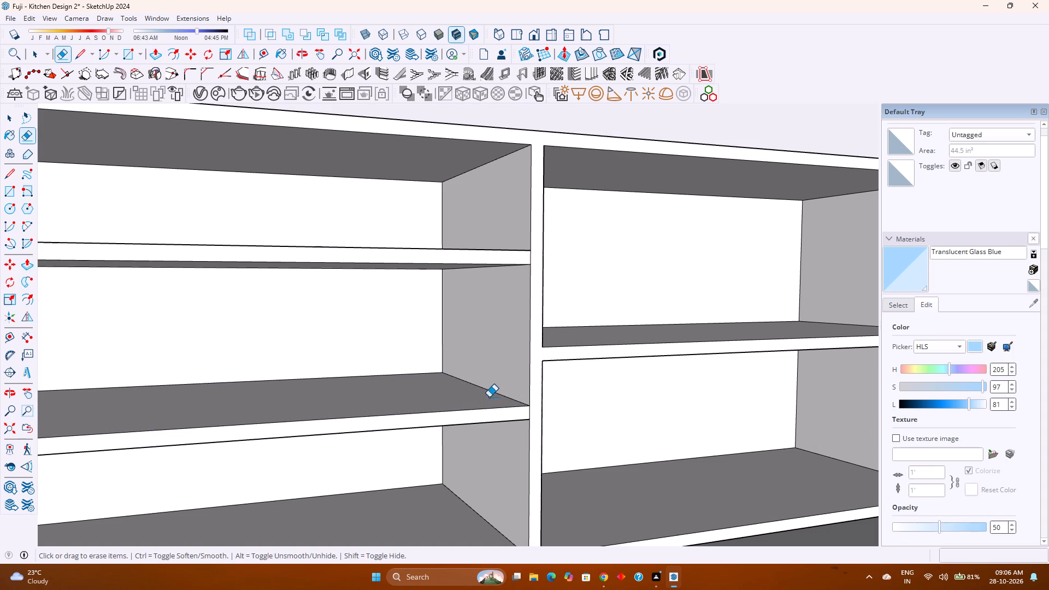
scroll(536, 252, up, 2)
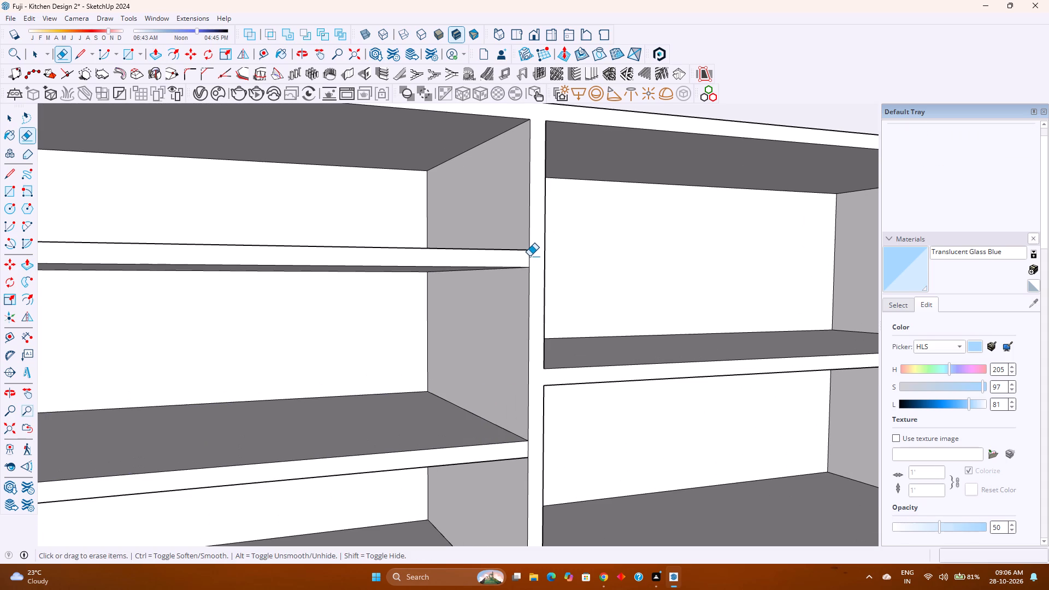
click(529, 256)
click(527, 449)
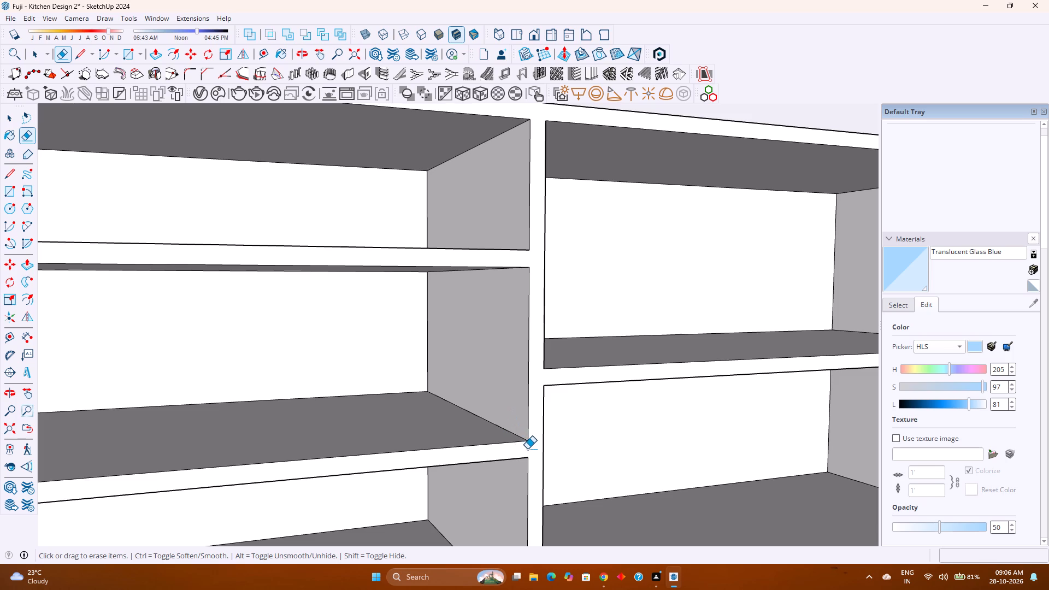
scroll(525, 436, down, 9)
scroll(174, 373, up, 6)
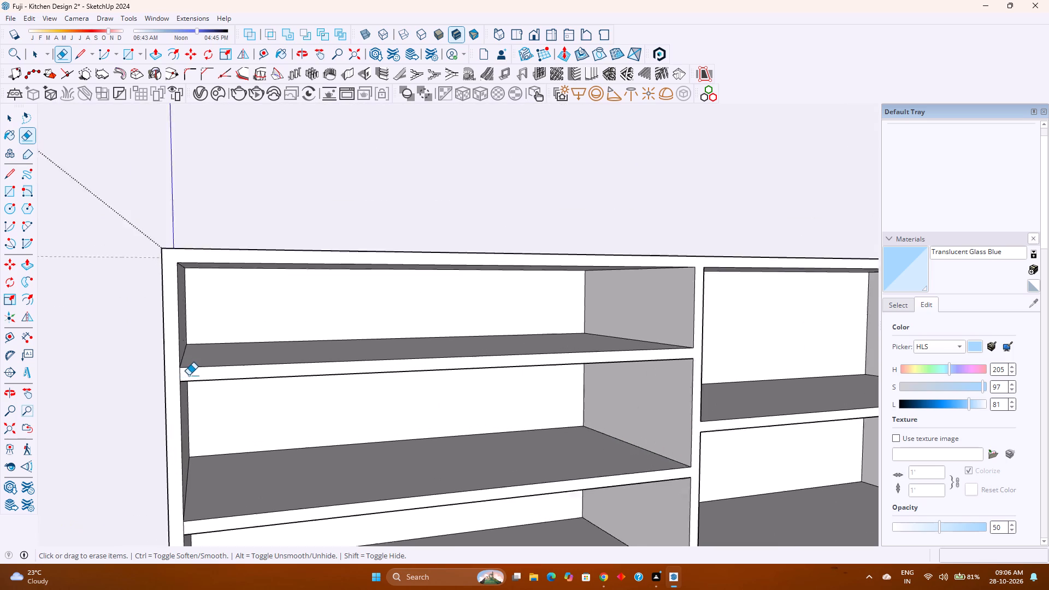
scroll(188, 375, up, 1)
click(178, 373)
scroll(241, 355, down, 10)
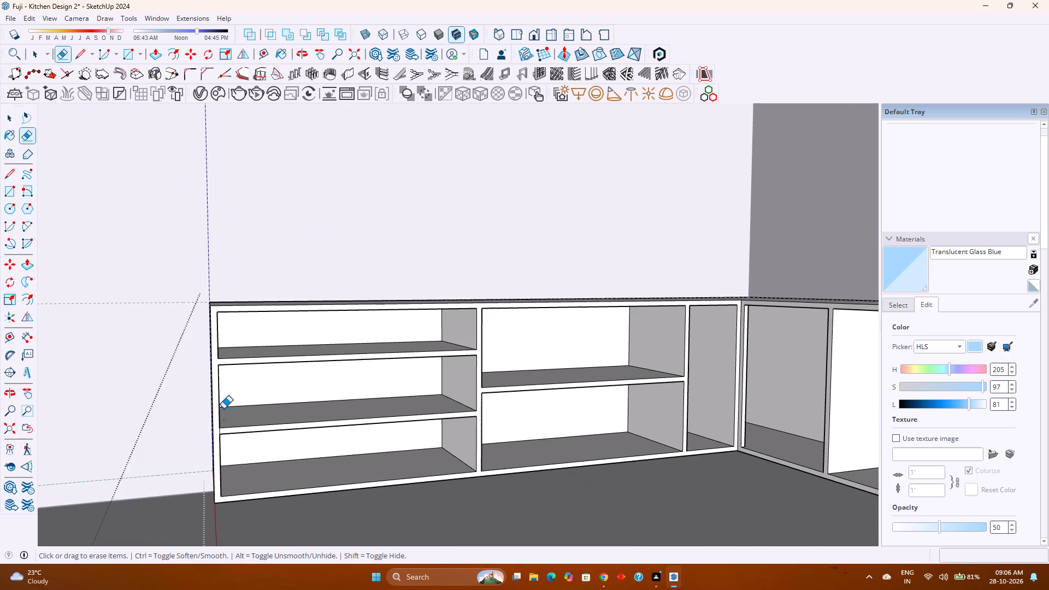
scroll(223, 437, up, 9)
click(215, 415)
scroll(215, 415, down, 4)
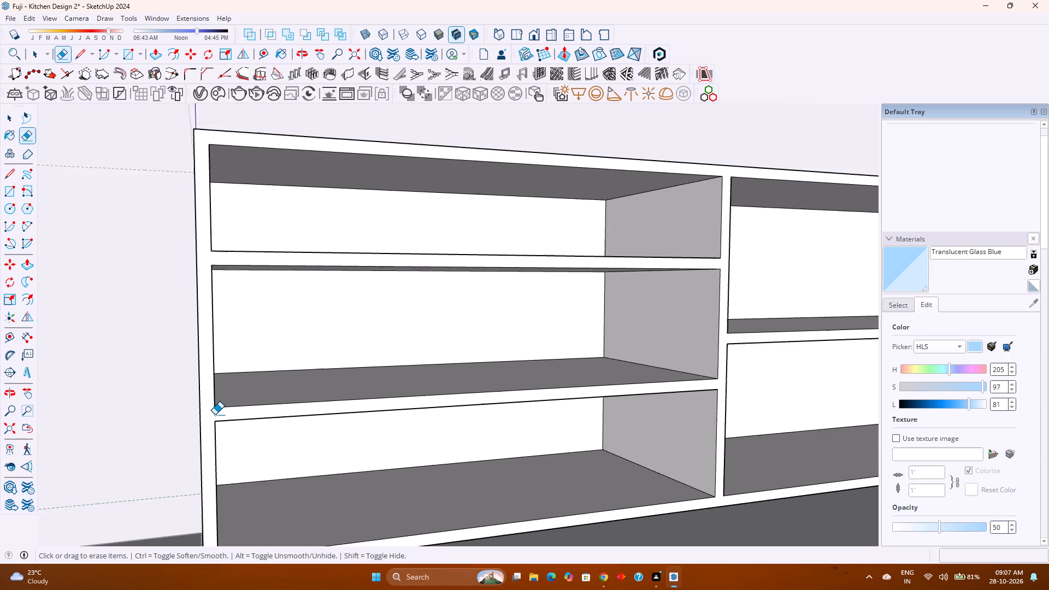
Check the overall height of the cabinet's end with the Dimension tool, without placing a dimension.
scroll(215, 415, down, 5)
middle_drag(372, 440, 244, 429)
middle_drag(245, 430, 289, 470)
middle_click(293, 472)
middle_drag(371, 480, 482, 459)
scroll(484, 455, down, 3)
shift+middle_drag(557, 433, 409, 423)
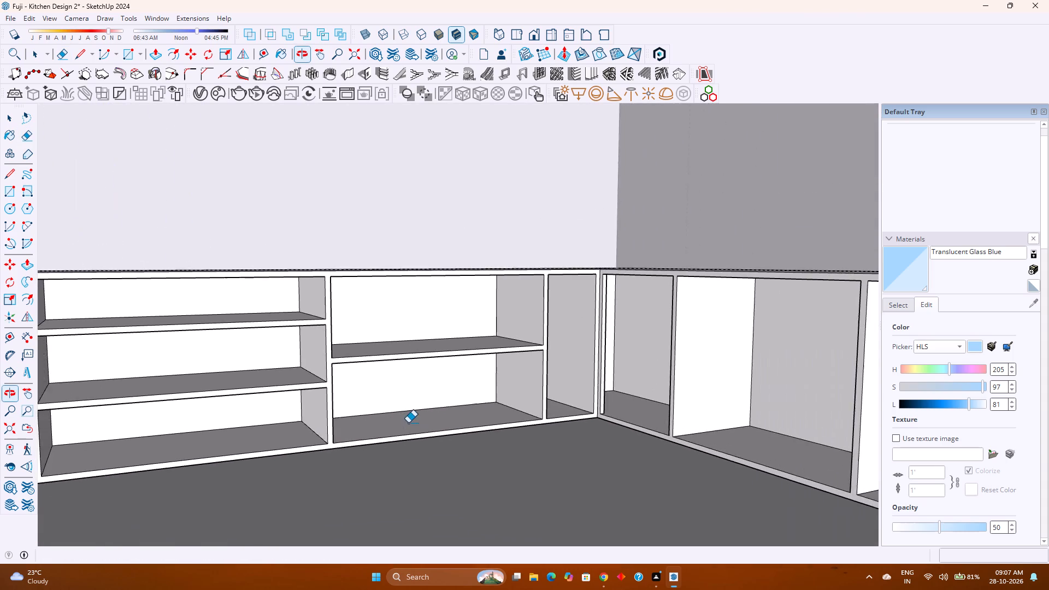
middle_drag(408, 423, 504, 391)
middle_drag(526, 377, 474, 391)
middle_click(474, 391)
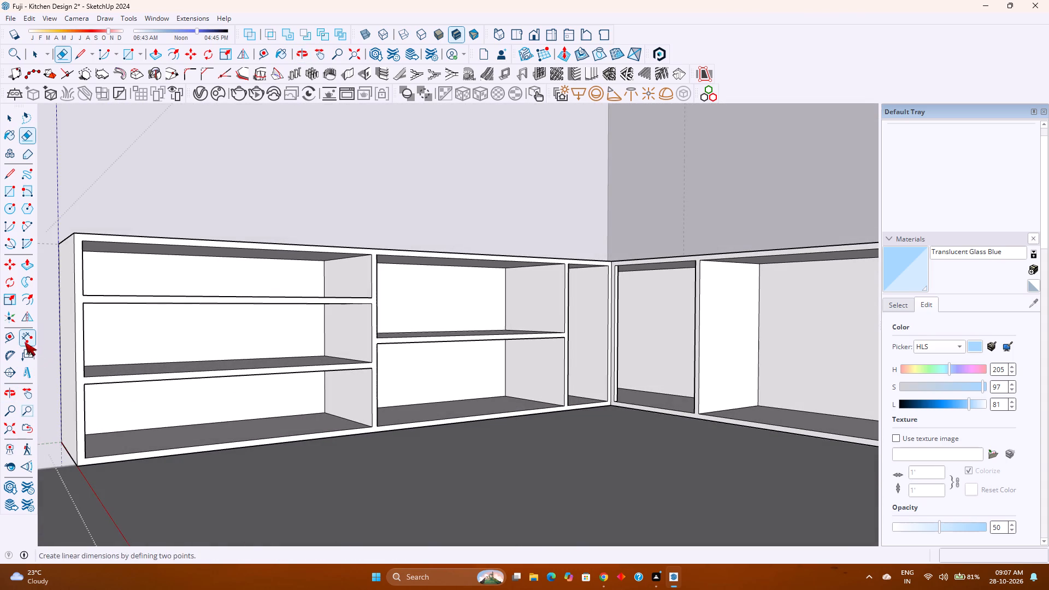
click(25, 342)
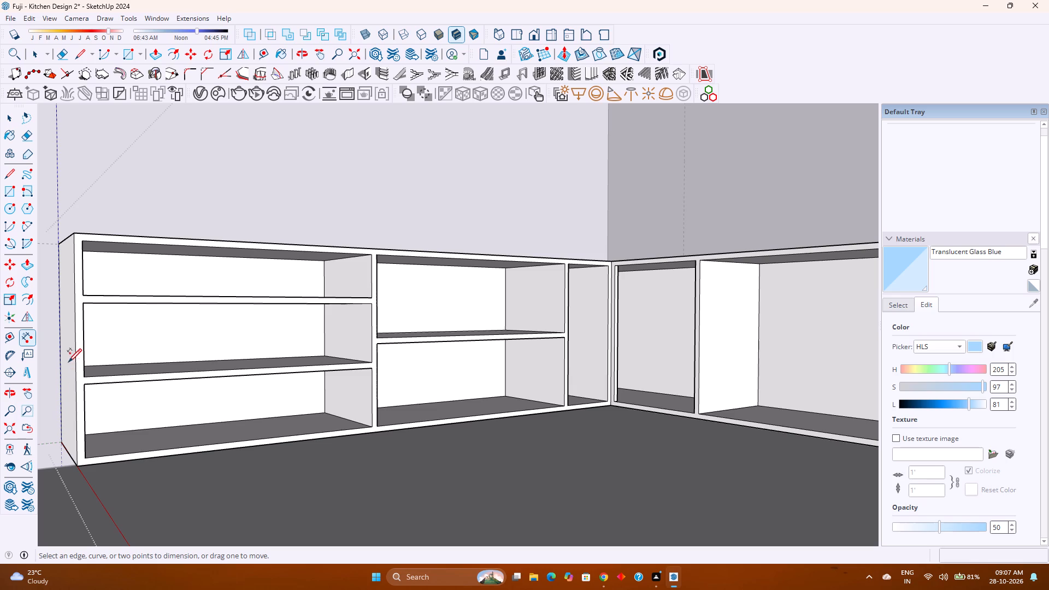
click(76, 299)
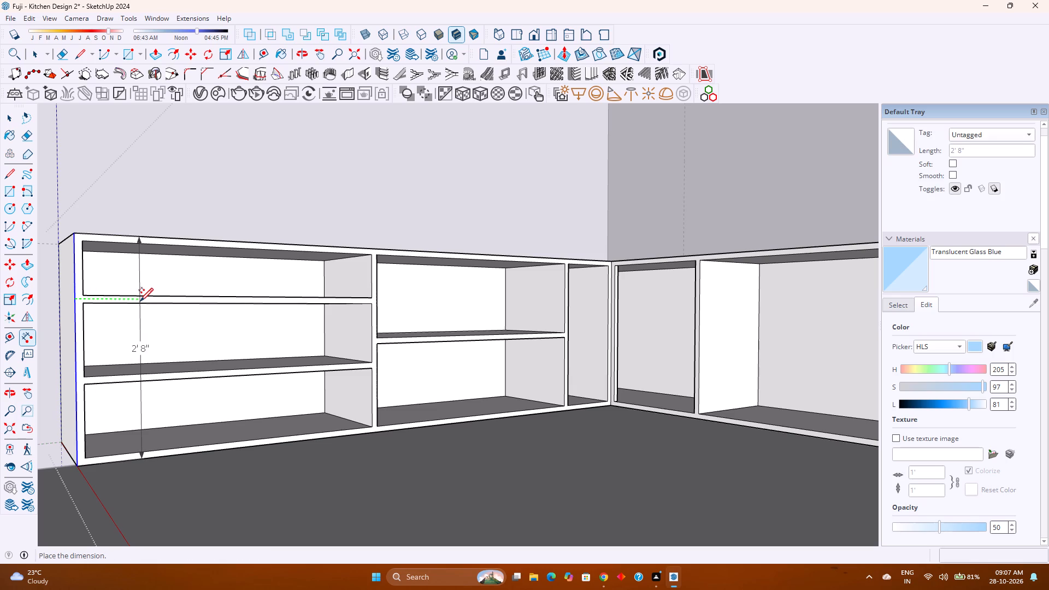
key(Escape)
key(space)
Examine the whole U-shaped cabinet from several angles, including the solid and glass shelving on its two side runs.
scroll(238, 353, down, 2)
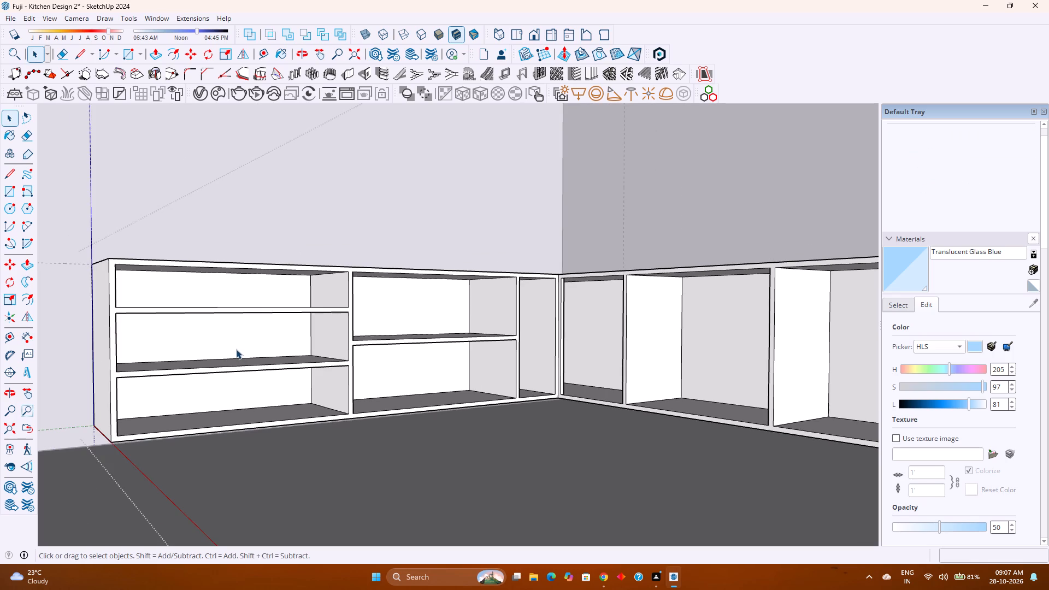
middle_drag(236, 349, 260, 358)
middle_click(260, 358)
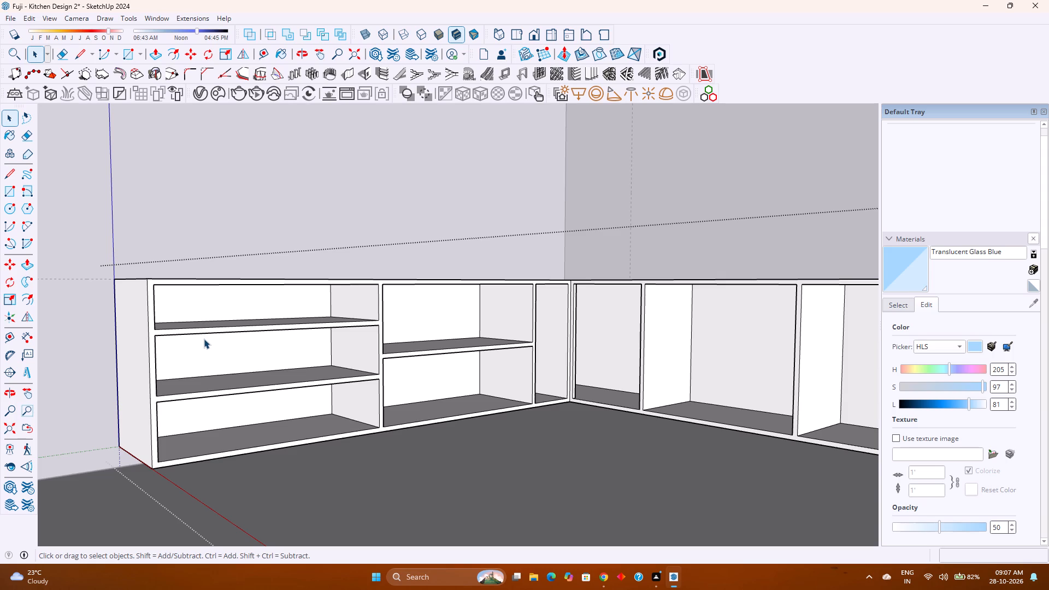
scroll(206, 382, down, 1)
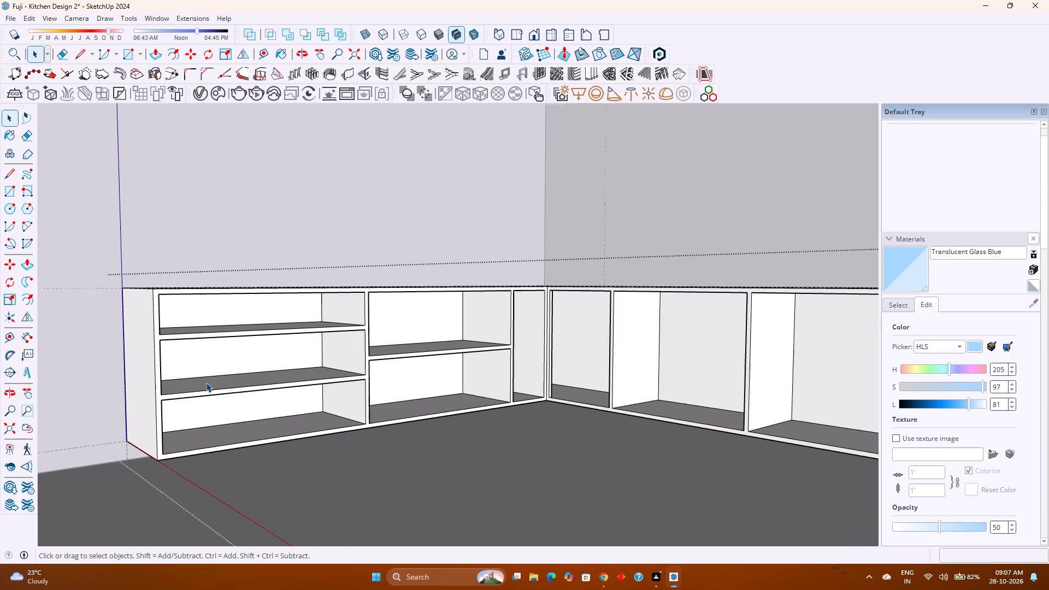
scroll(206, 382, down, 2)
middle_drag(206, 382, 191, 381)
middle_click(191, 381)
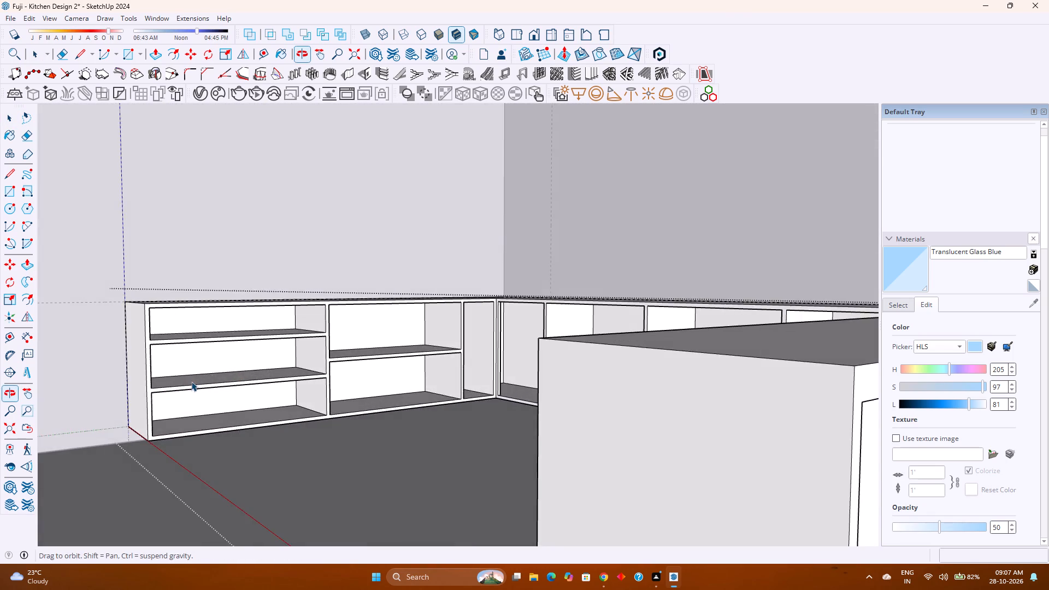
scroll(191, 381, down, 3)
middle_drag(191, 381, 247, 375)
middle_click(247, 375)
scroll(247, 375, down, 1)
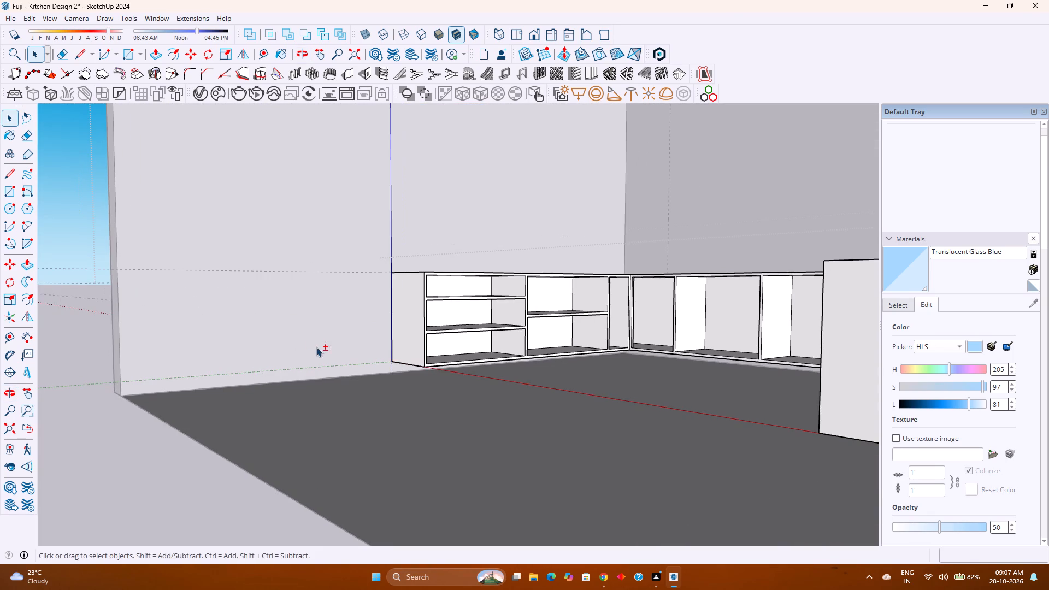
shift+middle_drag(316, 347, 156, 380)
middle_drag(184, 387, 229, 381)
scroll(285, 404, up, 4)
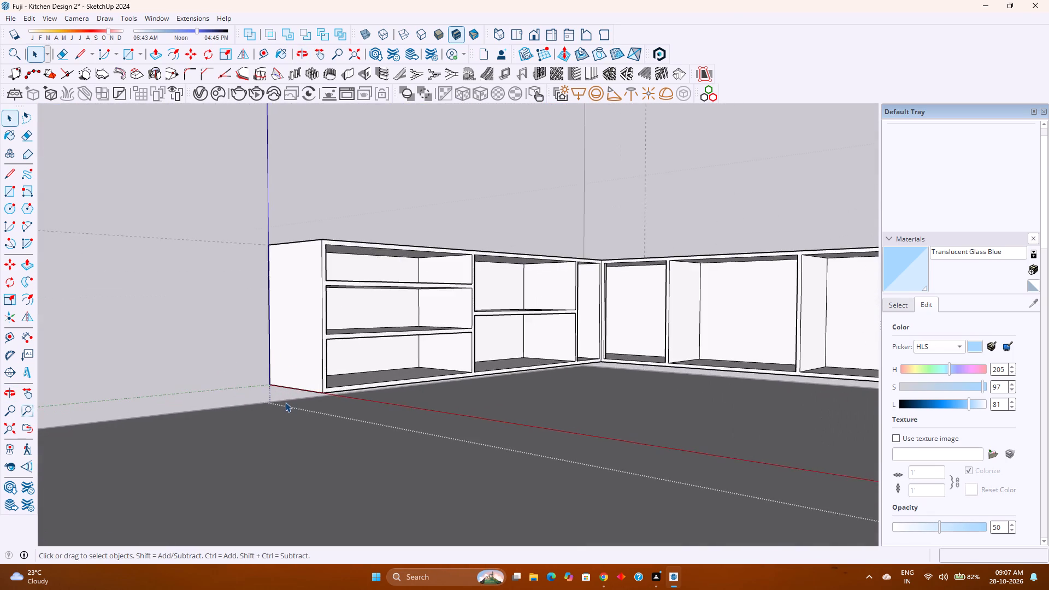
scroll(285, 402, up, 4)
scroll(285, 401, down, 8)
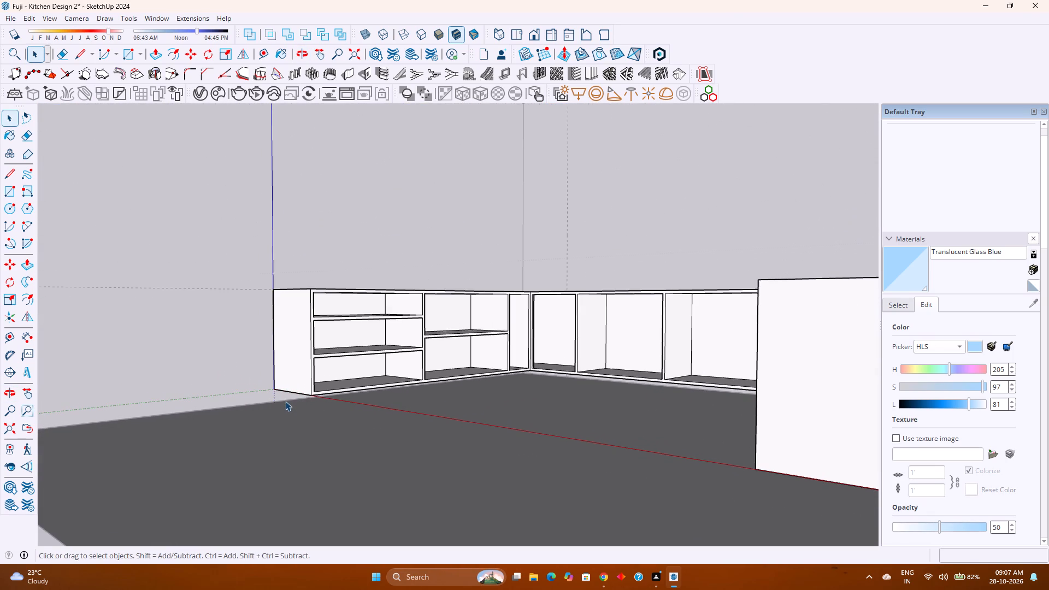
scroll(285, 400, down, 2)
middle_drag(285, 400, 440, 462)
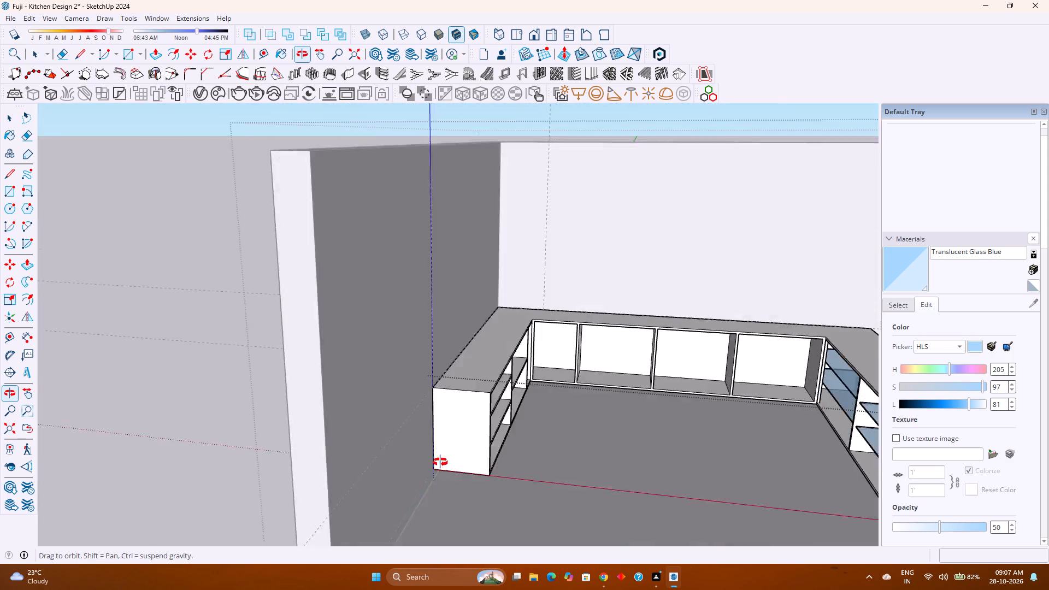
middle_drag(440, 462, 441, 403)
shift+middle_drag(515, 400, 163, 372)
middle_drag(179, 377, 353, 383)
shift+middle_drag(447, 373, 284, 383)
shift+middle_click(284, 383)
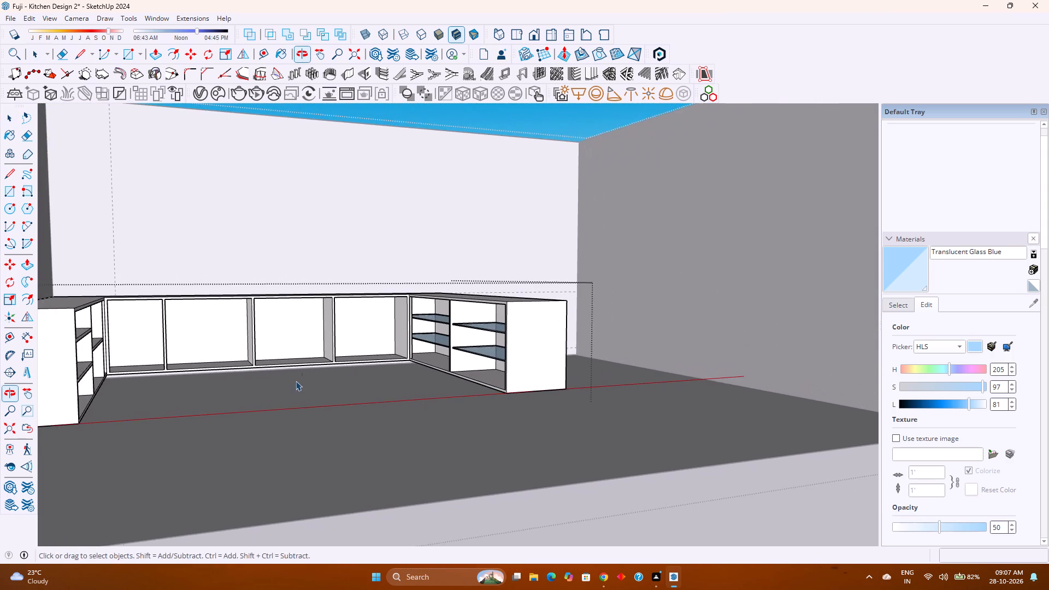
middle_drag(296, 381, 323, 381)
middle_click(323, 381)
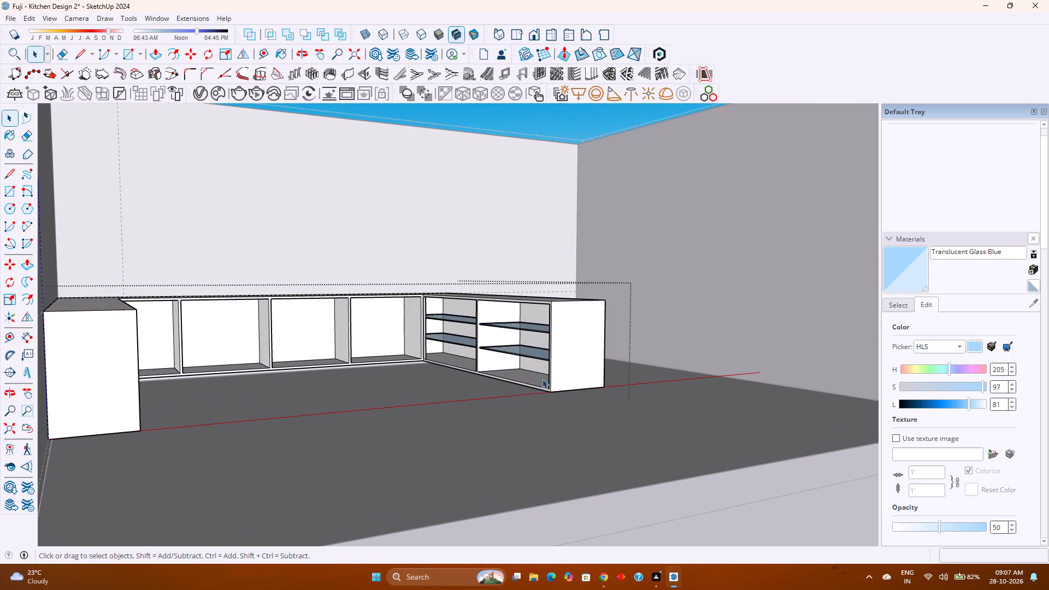
Examine the U-shaped cabinet from both sides, comparing the glass shelving with the solid shelving on the opposite run.
scroll(545, 356, up, 7)
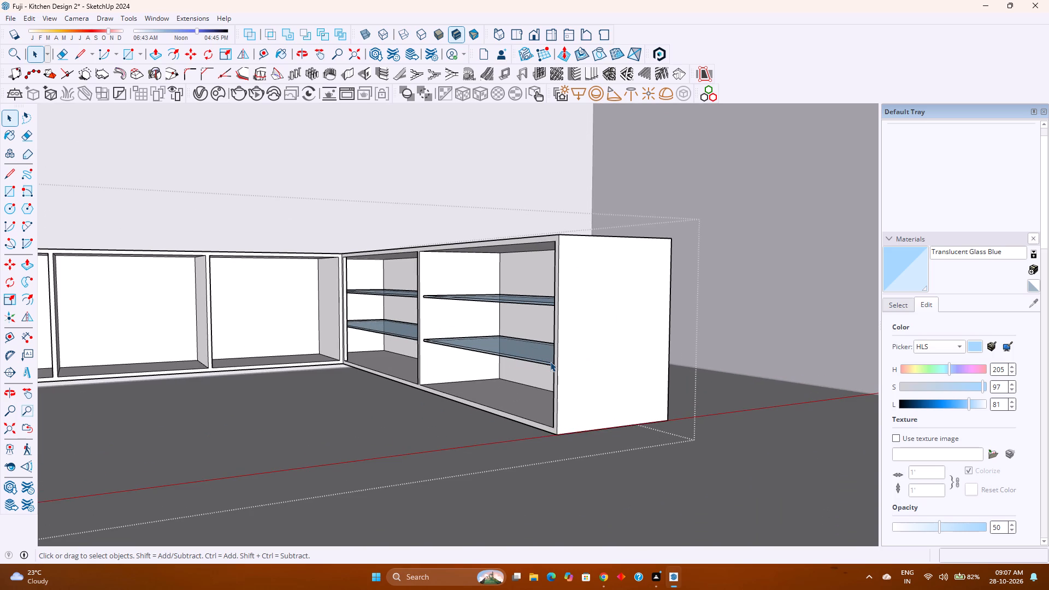
scroll(550, 362, down, 2)
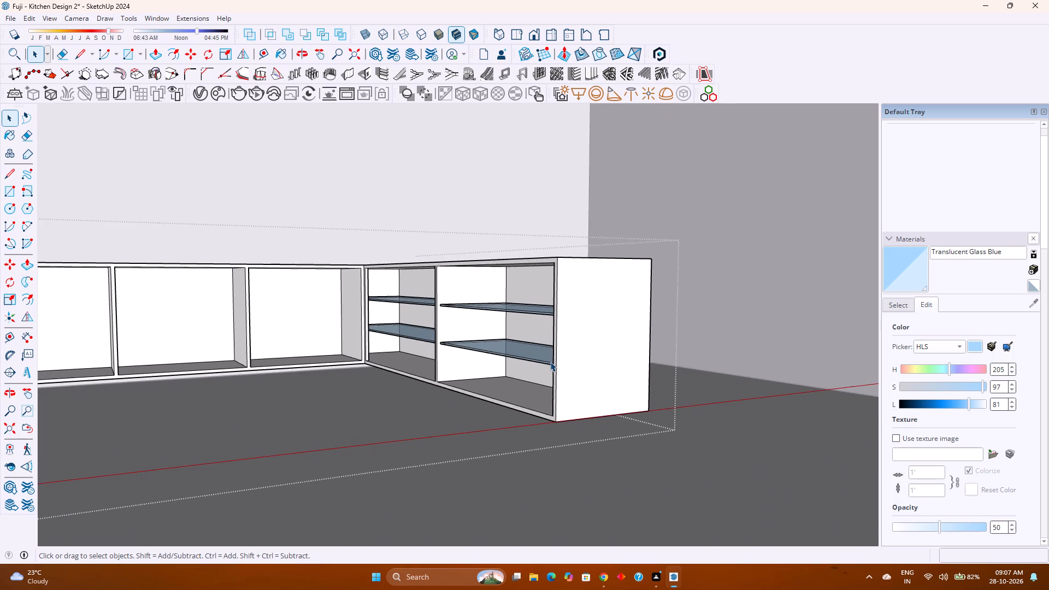
shift+middle_drag(550, 362, 573, 385)
middle_click(573, 385)
scroll(506, 358, down, 7)
middle_drag(504, 356, 425, 357)
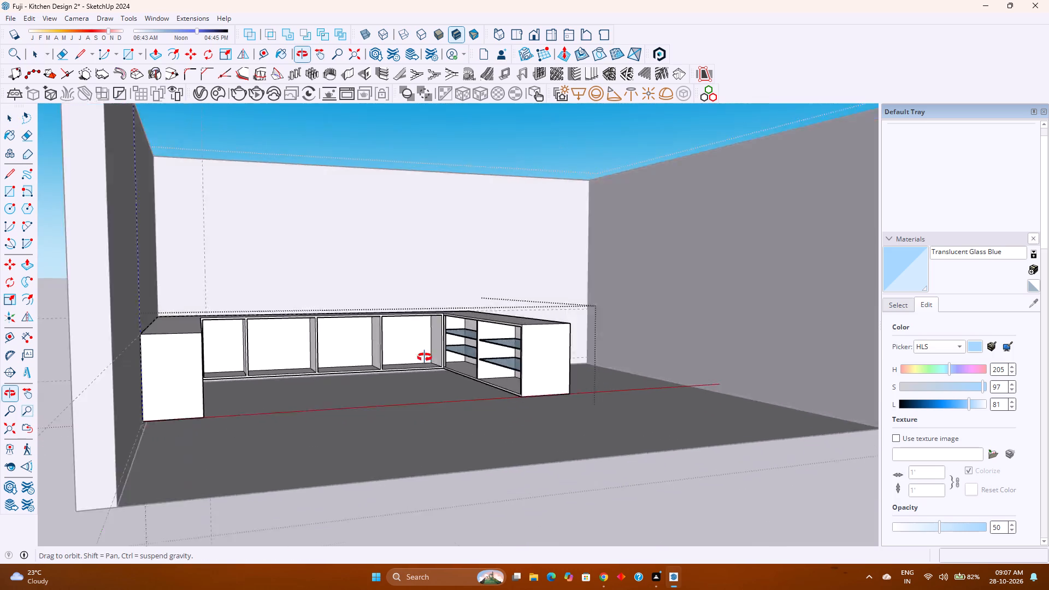
middle_drag(425, 357, 276, 368)
middle_drag(272, 368, 228, 363)
middle_click(231, 361)
middle_drag(235, 357, 240, 347)
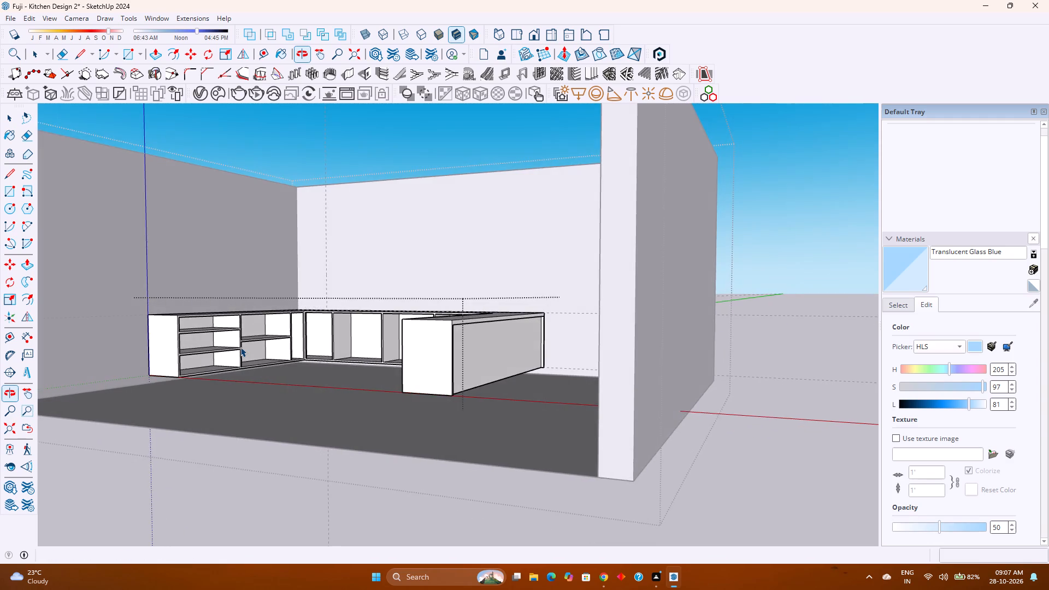
scroll(240, 347, up, 2)
middle_drag(247, 350, 254, 356)
middle_drag(250, 355, 243, 354)
scroll(211, 349, up, 3)
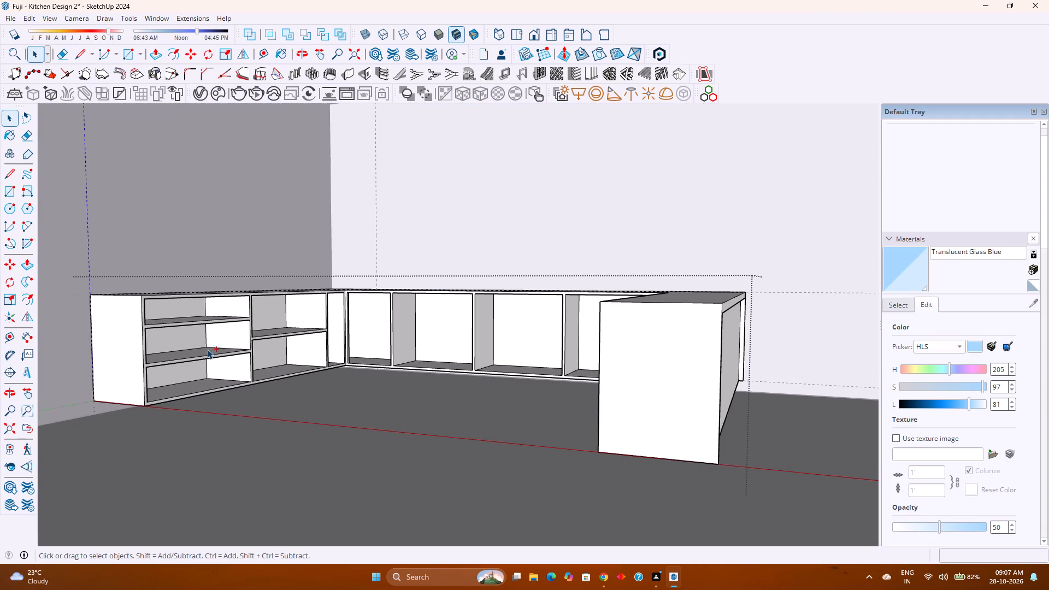
Undo the solid shelves and their back-edge strips in both compartments of the side run, leaving those compartments empty.
key(ctrl+z)
key(ctrl+z)
key(ctrl+z)
key(ctrl+z)
key(ctrl+z)
key(ctrl+z)
key(ctrl+z)
key(ctrl+z)
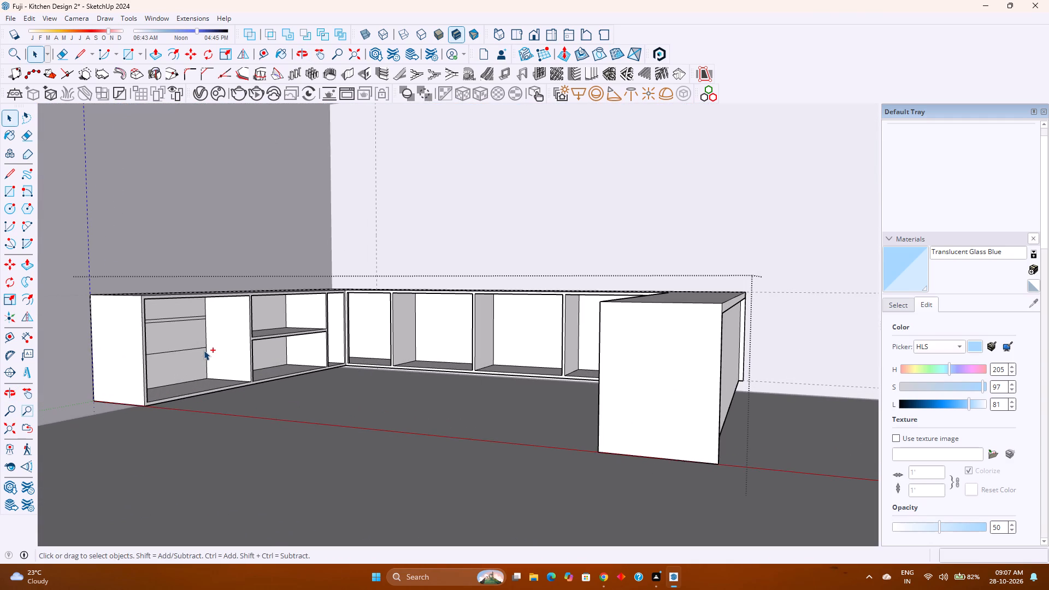
key(ctrl+z)
key(ctrl+z)
key(ctrl+z)
key(ctrl+z)
key(ctrl+z)
key(ctrl+z)
key(ctrl+z)
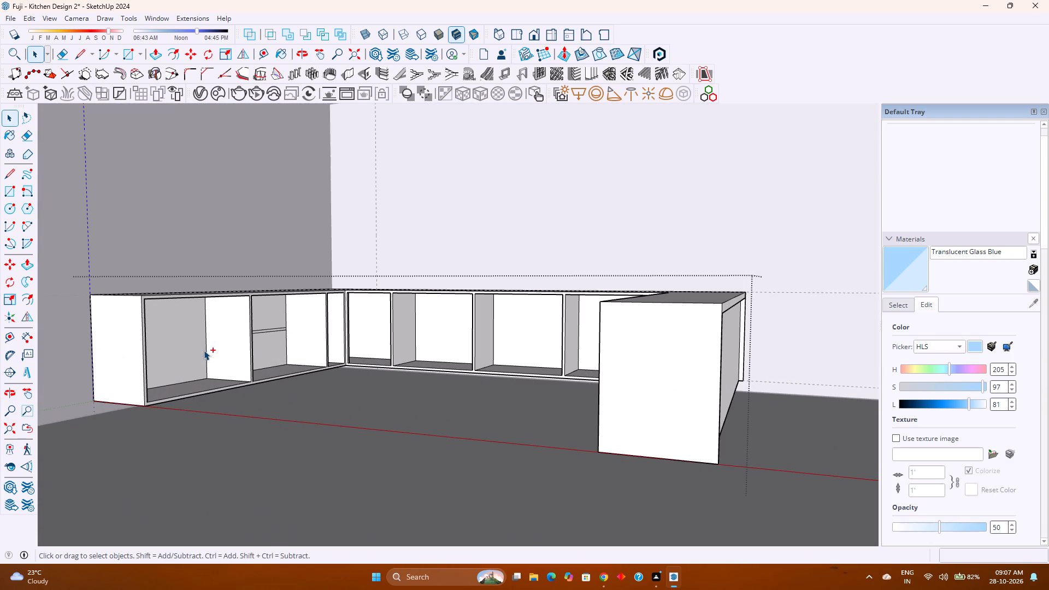
key(ctrl+z)
key(ctrl+z)
key(ctrl+z)
Add a guide 2" above the existing horizontal guide at the cabinet's top level on the side wall.
shift+middle_drag(207, 350, 239, 365)
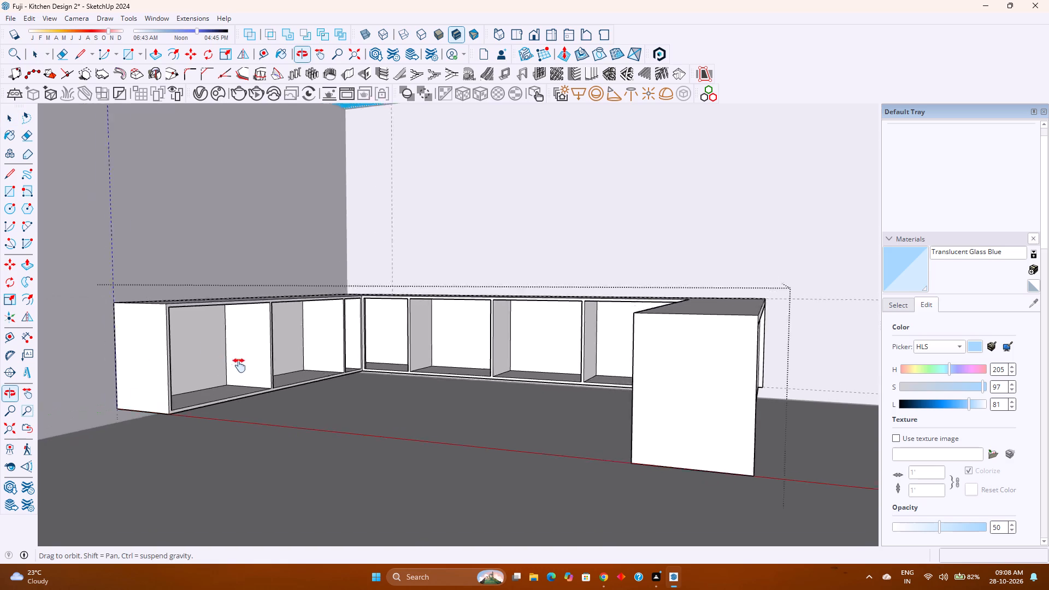
shift+middle_drag(239, 365, 260, 385)
key(Escape)
click(214, 341)
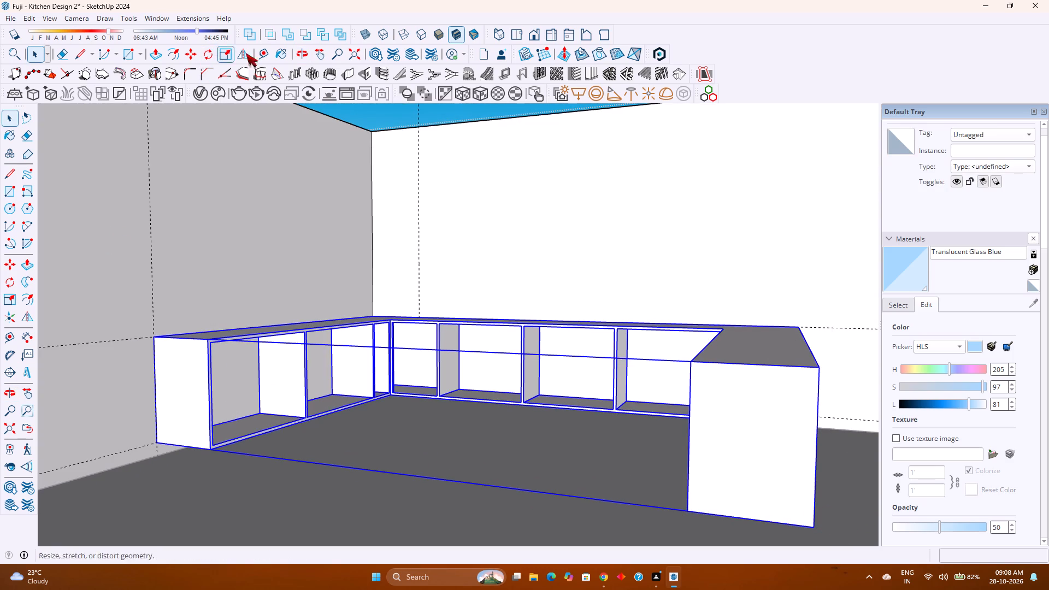
click(266, 52)
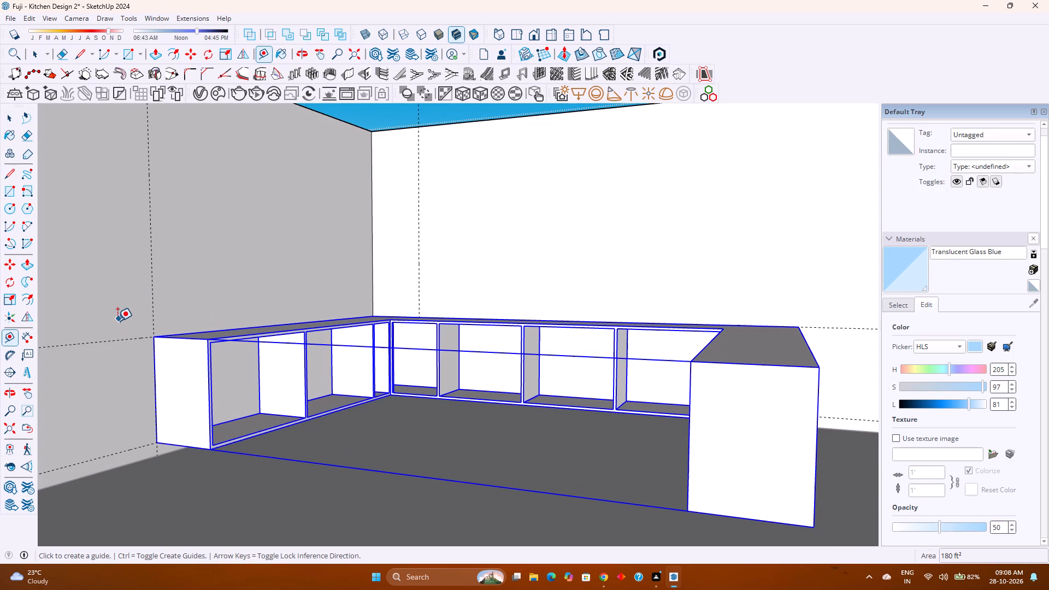
click(122, 340)
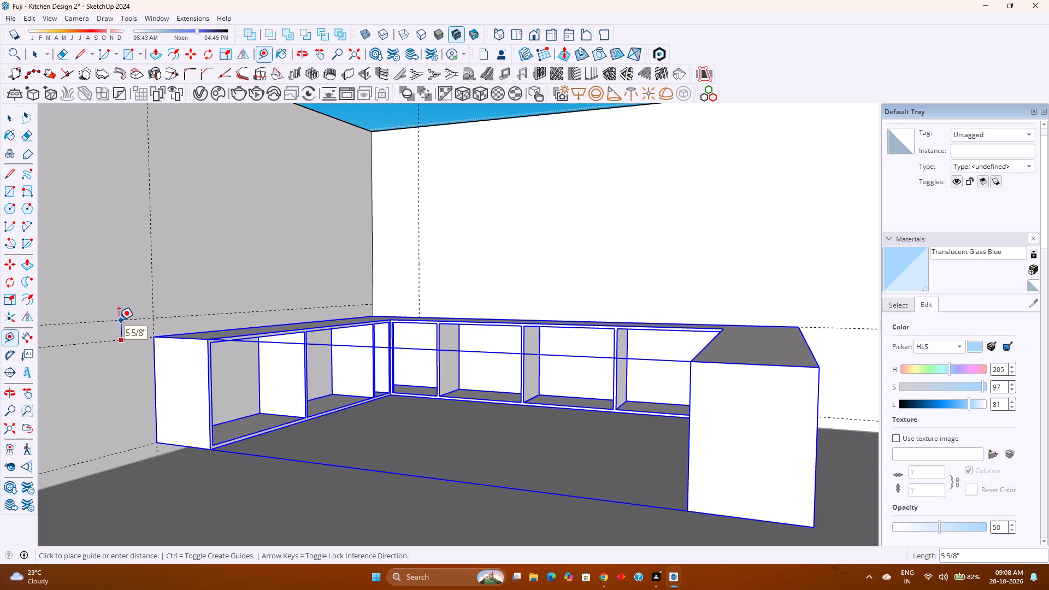
key(2)
key(Return)
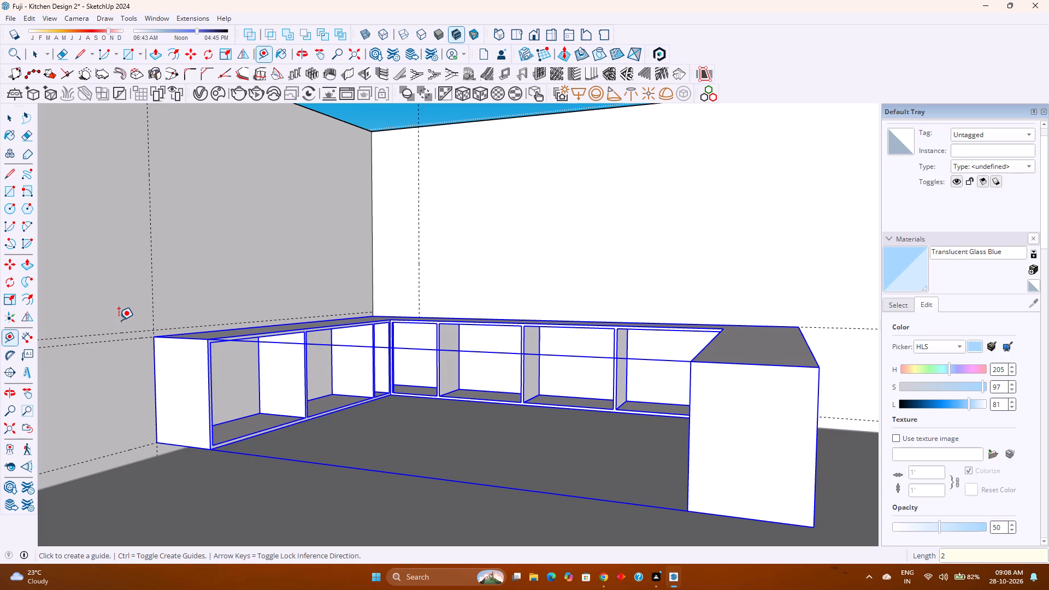
key(space)
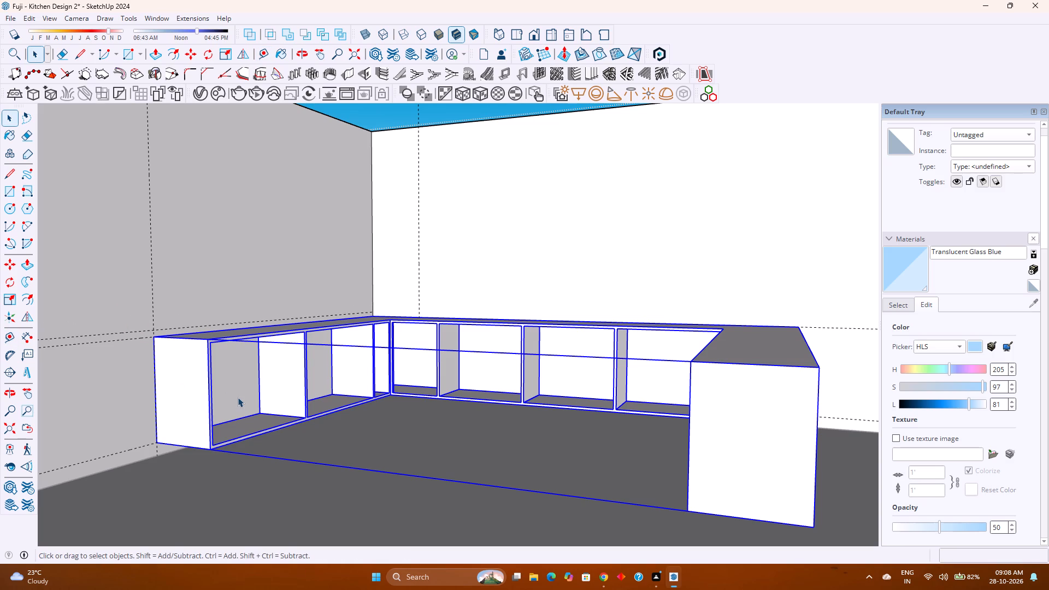
Scale the whole cabinet group vertically from its top so its height reaches the new guide.
key(s)
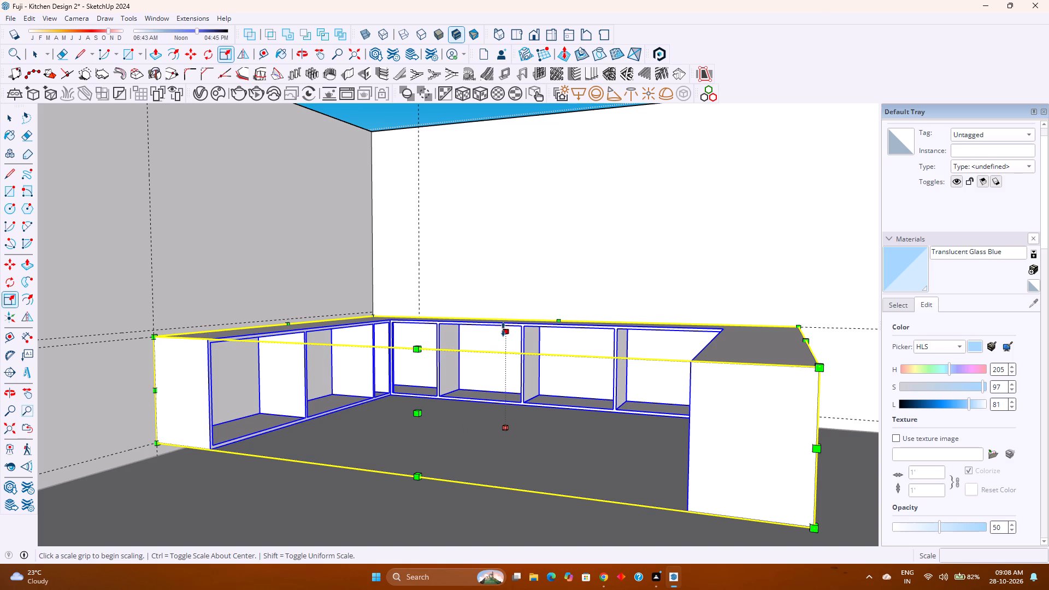
click(503, 329)
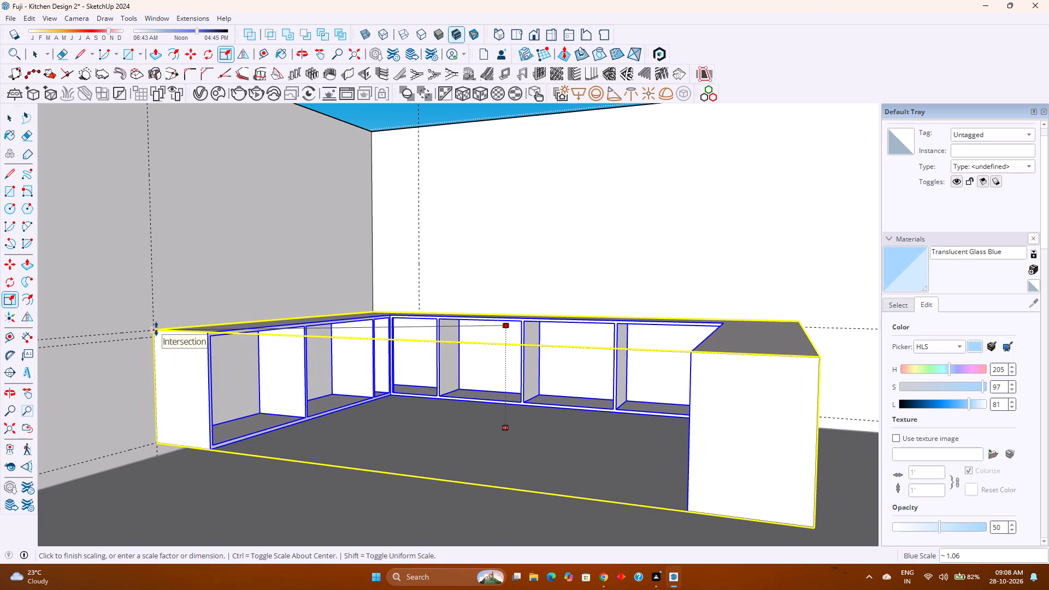
click(156, 329)
key(space)
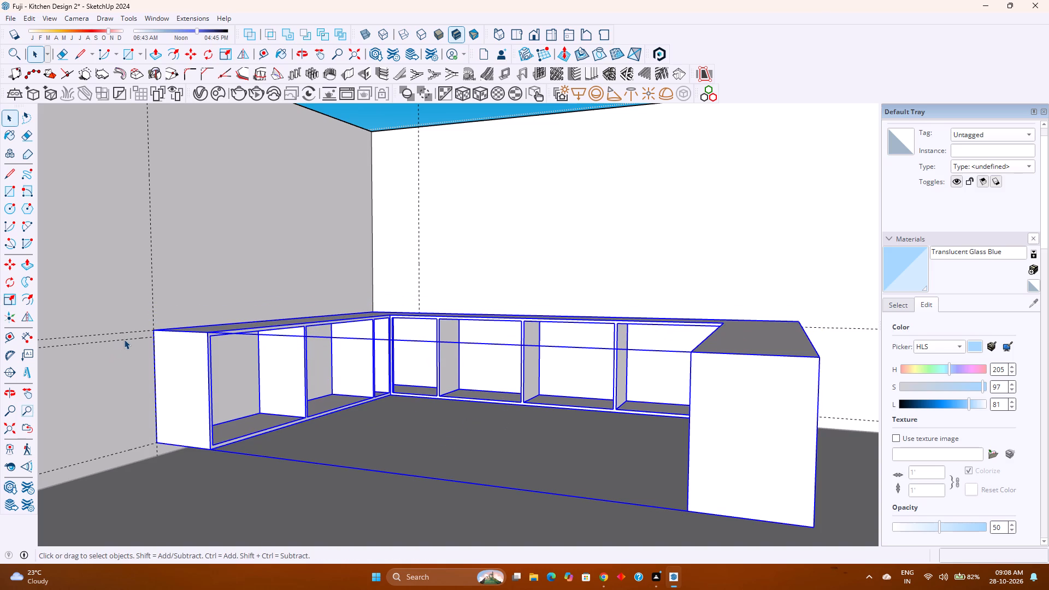
Delete the old lower horizontal guide on the side wall.
click(124, 339)
key(Delete)
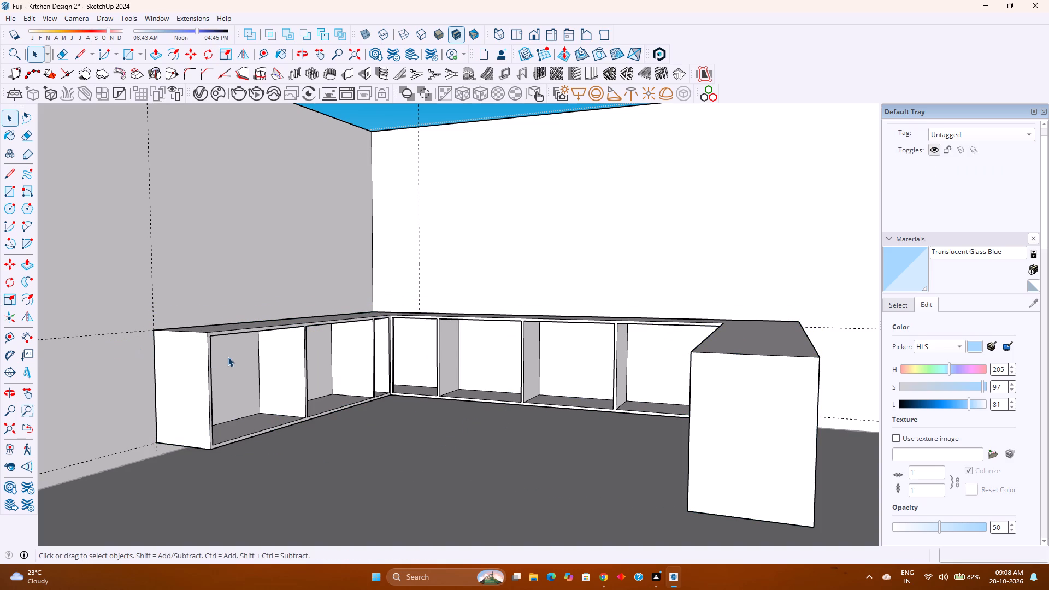
Open the cabinet group and check its front corner edge height with the Dimension tool, without placing a dimension.
middle_drag(355, 392, 343, 383)
middle_click(343, 383)
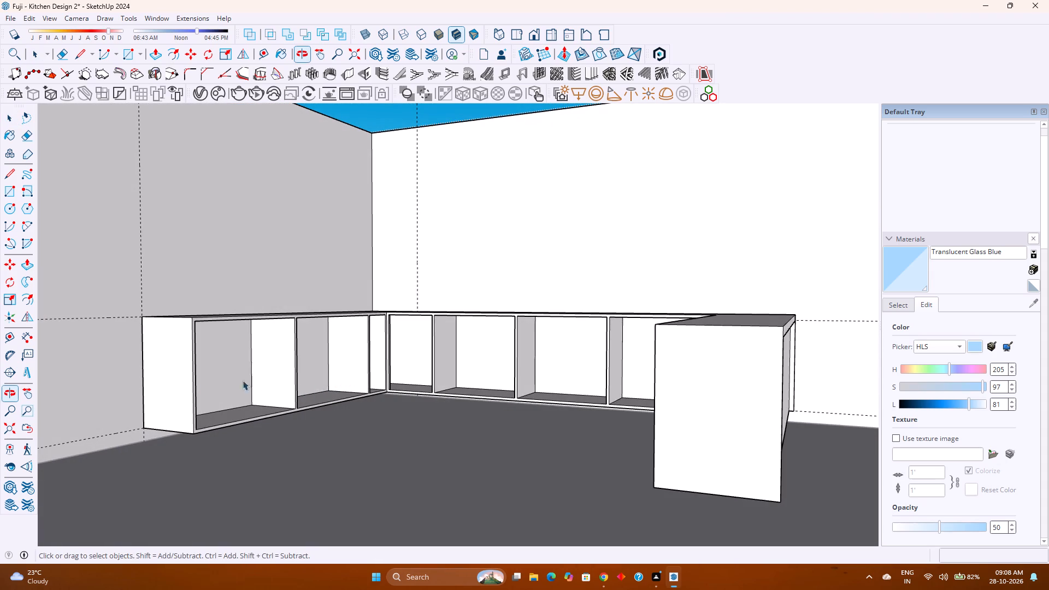
double_click(188, 371)
scroll(188, 371, up, 4)
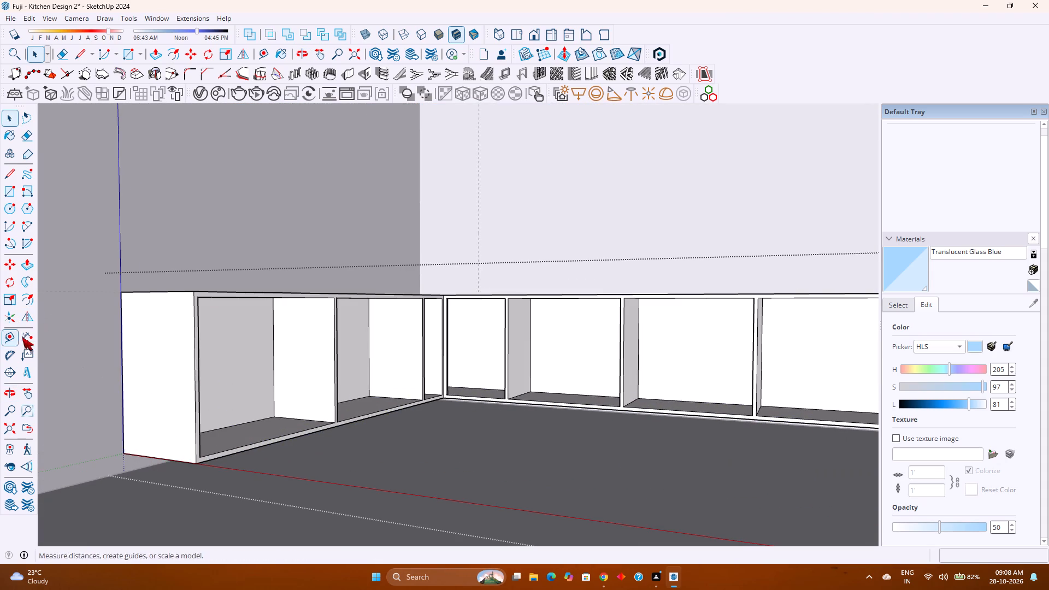
click(27, 338)
click(195, 339)
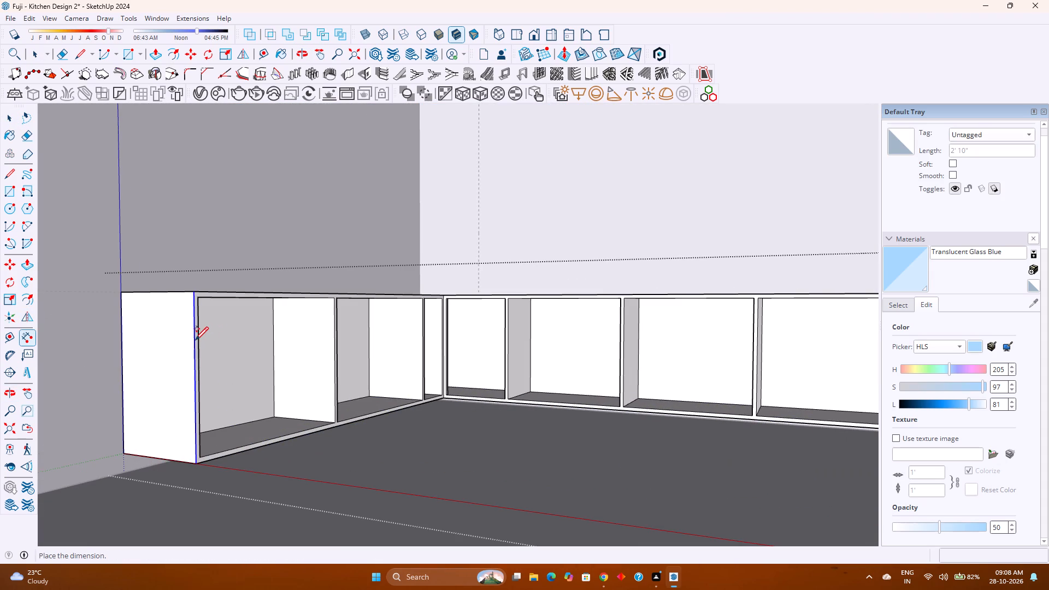
key(Escape)
key(space)
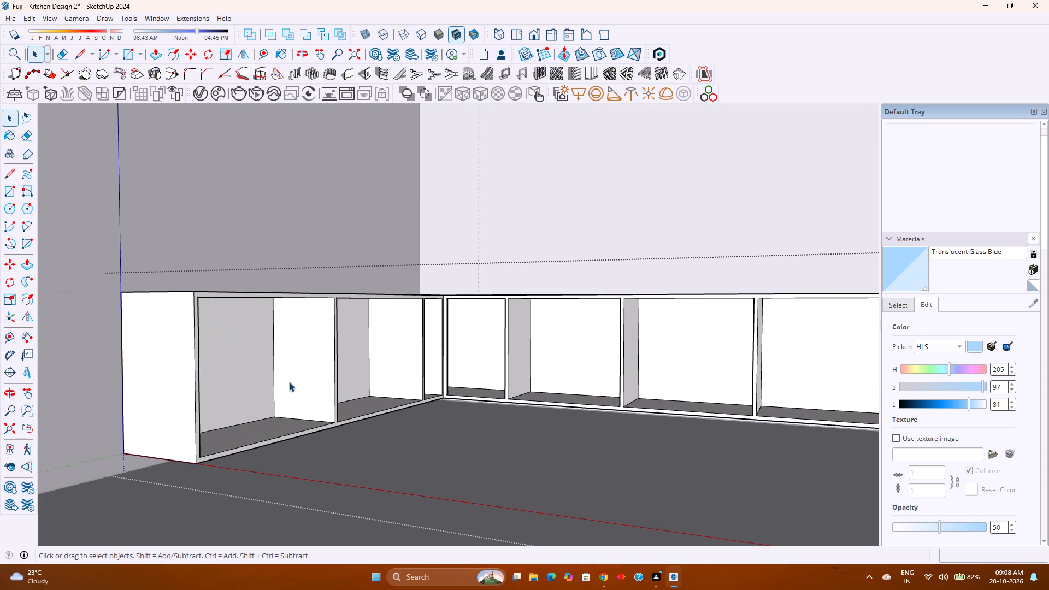
Examine the taller U-shaped cabinet from several angles, including both side runs, the back run and the end panels.
middle_drag(396, 419, 482, 411)
scroll(481, 411, down, 2)
shift+middle_drag(533, 414, 308, 408)
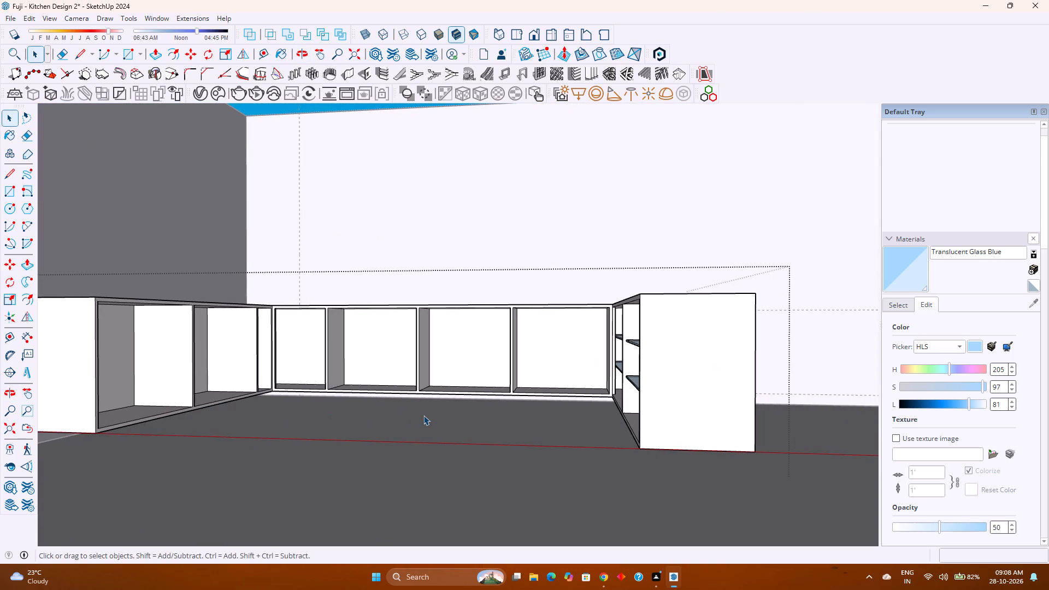
scroll(472, 408, up, 2)
middle_drag(472, 408, 504, 410)
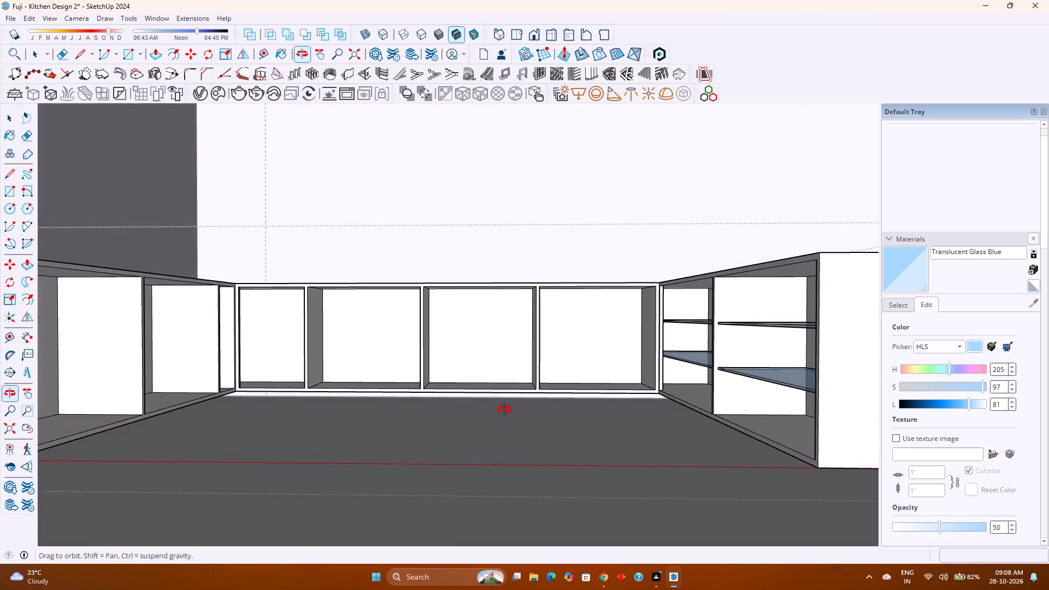
middle_drag(504, 410, 377, 452)
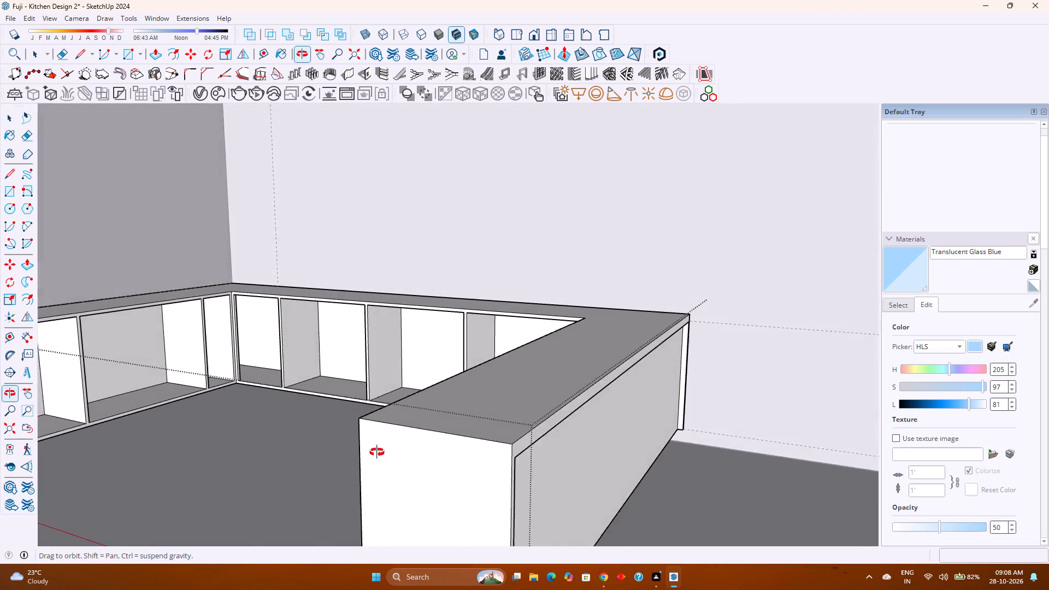
middle_drag(377, 452, 426, 374)
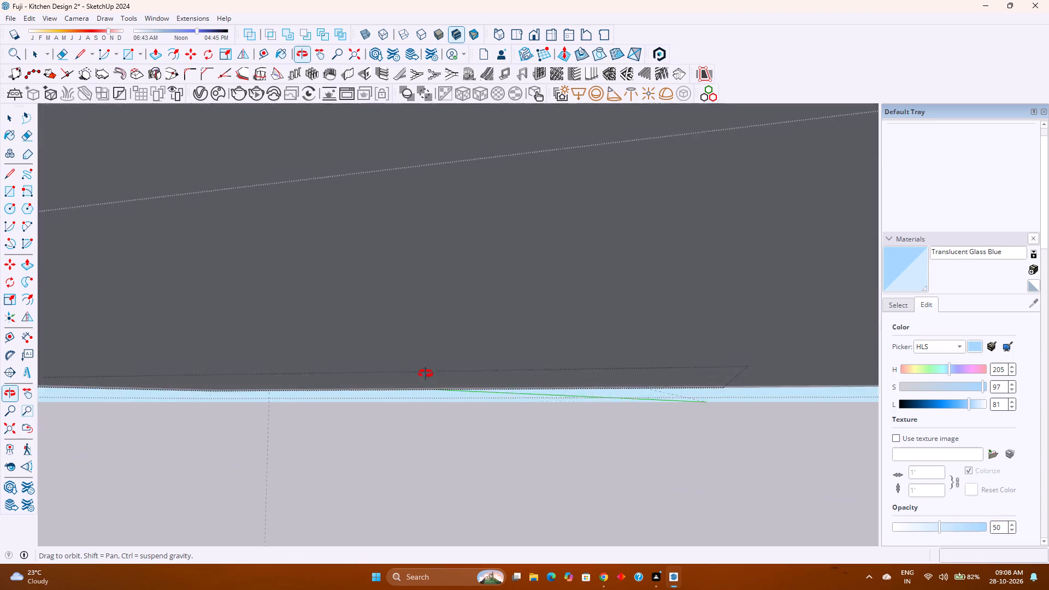
middle_drag(426, 374, 456, 408)
middle_click(456, 408)
scroll(456, 409, down, 3)
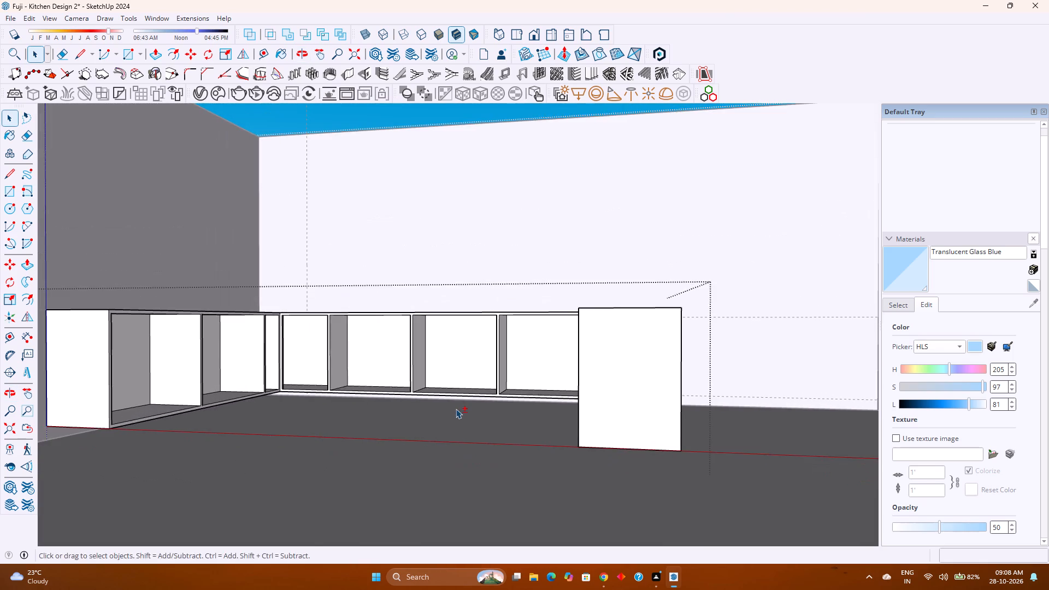
shift+middle_drag(456, 408, 467, 427)
shift+middle_click(468, 427)
middle_drag(502, 427, 438, 399)
scroll(505, 399, up, 2)
middle_drag(505, 399, 522, 382)
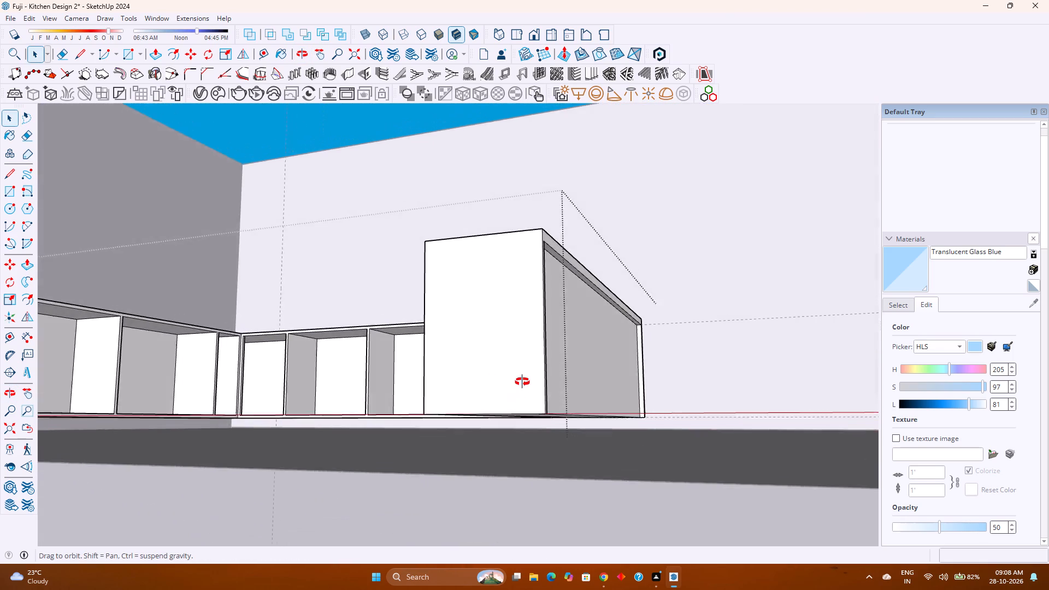
middle_drag(522, 382, 574, 382)
middle_click(574, 382)
scroll(529, 409, up, 8)
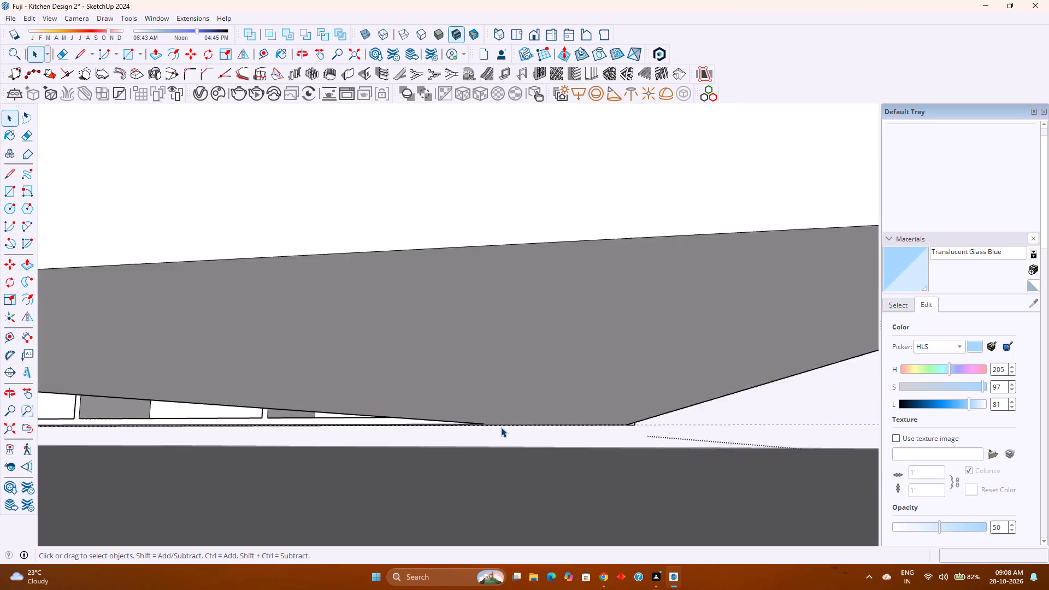
scroll(501, 427, up, 1)
middle_click(508, 418)
scroll(512, 414, down, 9)
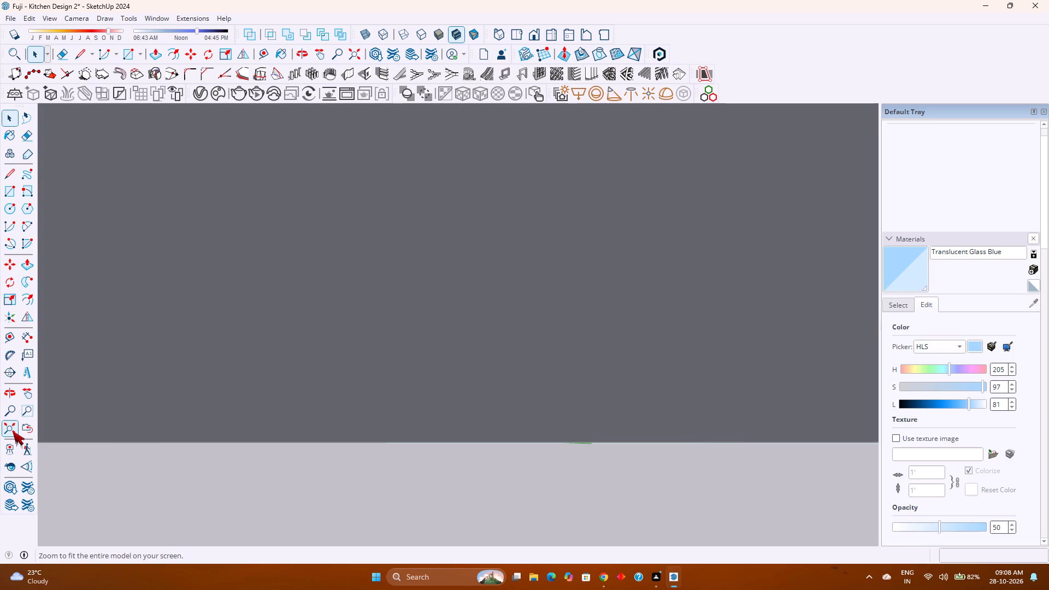
click(13, 430)
middle_drag(292, 369, 299, 377)
scroll(403, 457, up, 1)
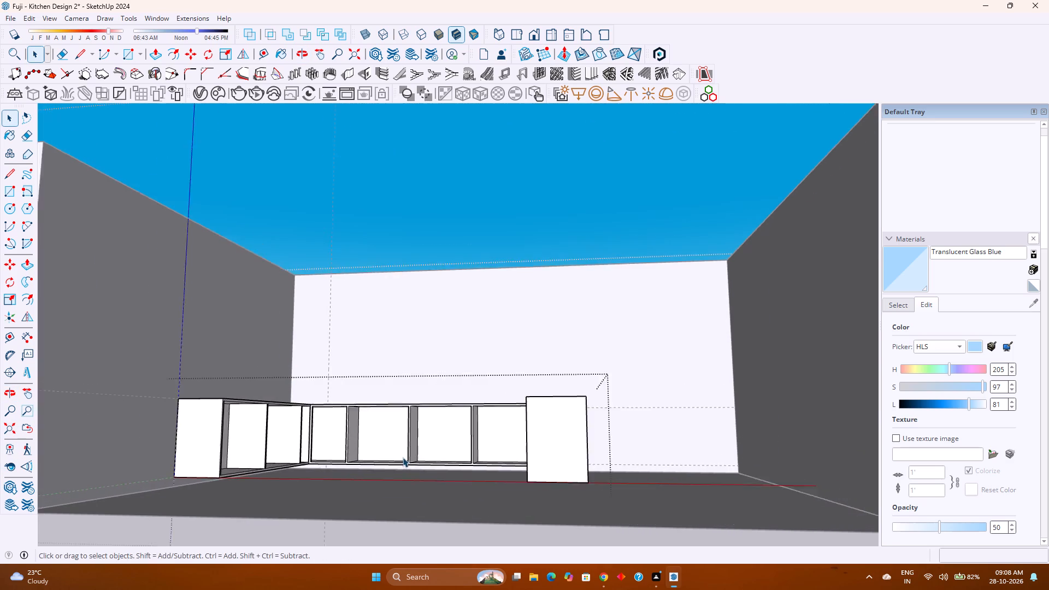
scroll(403, 457, up, 2)
middle_drag(388, 468, 397, 447)
middle_click(397, 447)
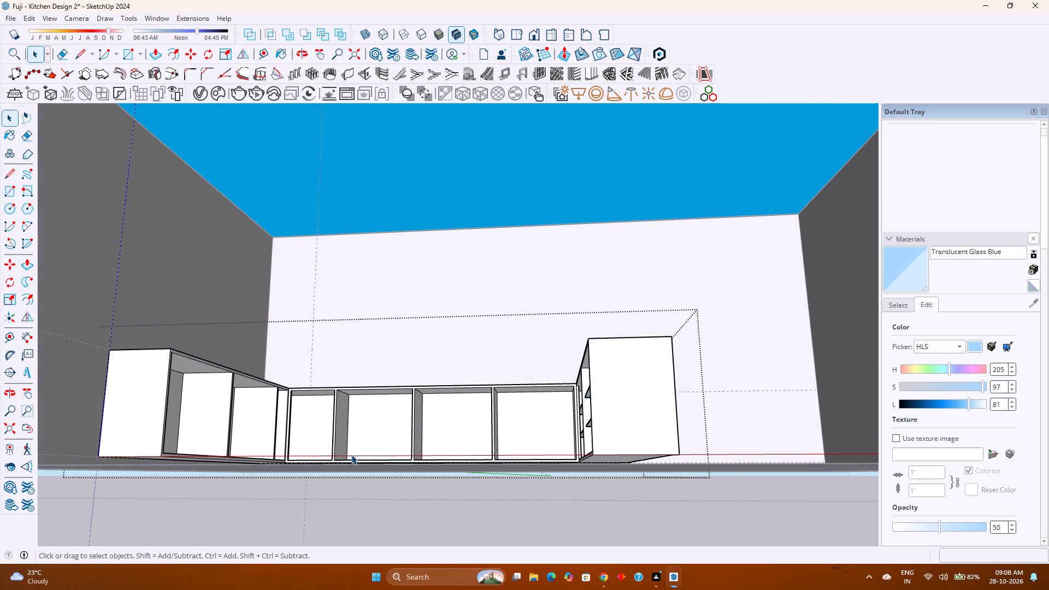
middle_drag(397, 405, 393, 456)
middle_click(393, 456)
shift+middle_drag(396, 453, 449, 387)
shift+middle_click(449, 386)
middle_drag(467, 393, 390, 439)
middle_click(390, 439)
Outline a 1" shelf strip by copying the middle side-run bay's lower back edge to mid-height, raising it 0.5", and copying it 1" down.
scroll(275, 408, up, 5)
middle_drag(340, 400, 356, 423)
middle_click(356, 423)
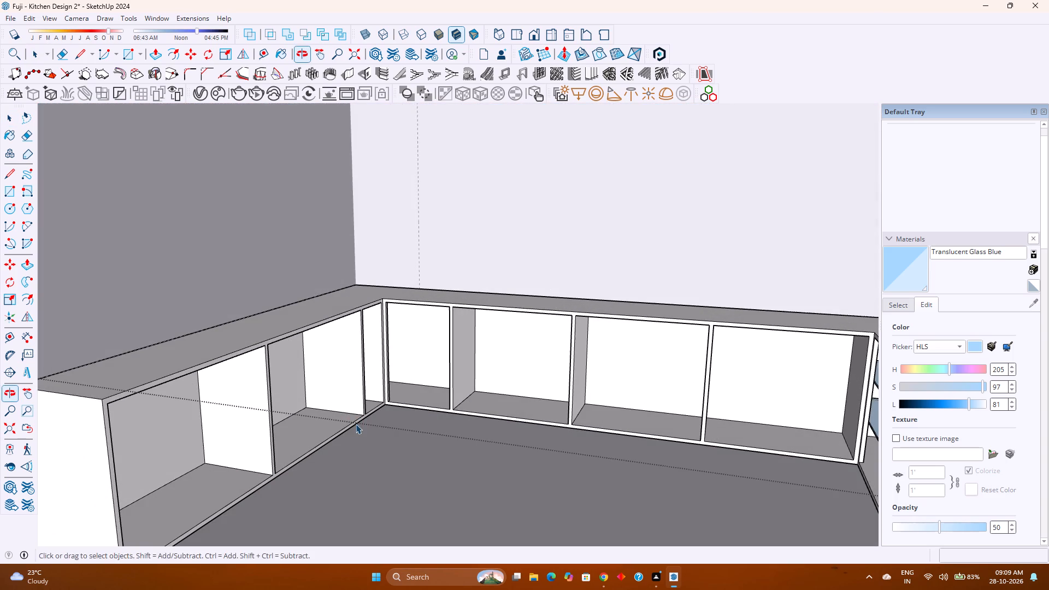
shift+middle_drag(370, 418, 467, 450)
shift+middle_click(467, 450)
middle_drag(461, 447, 353, 435)
scroll(316, 427, up, 3)
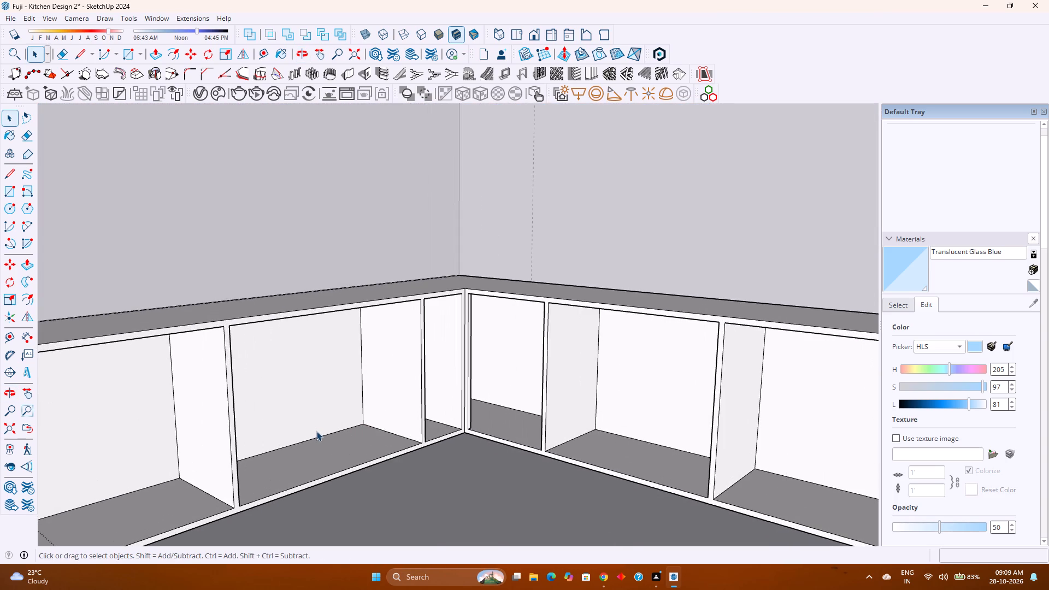
click(320, 435)
key(m)
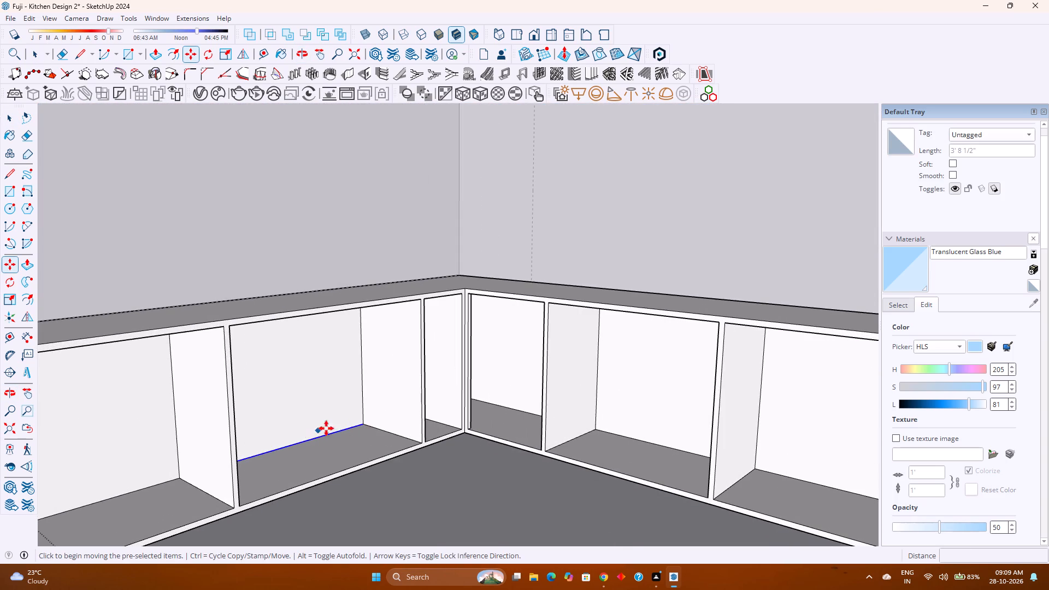
click(364, 423)
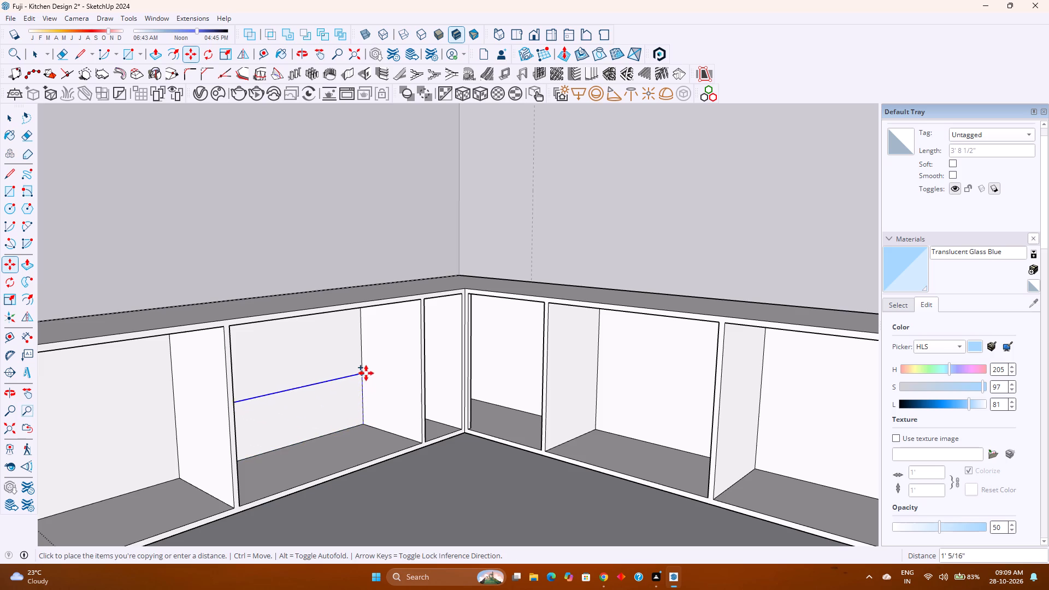
click(362, 361)
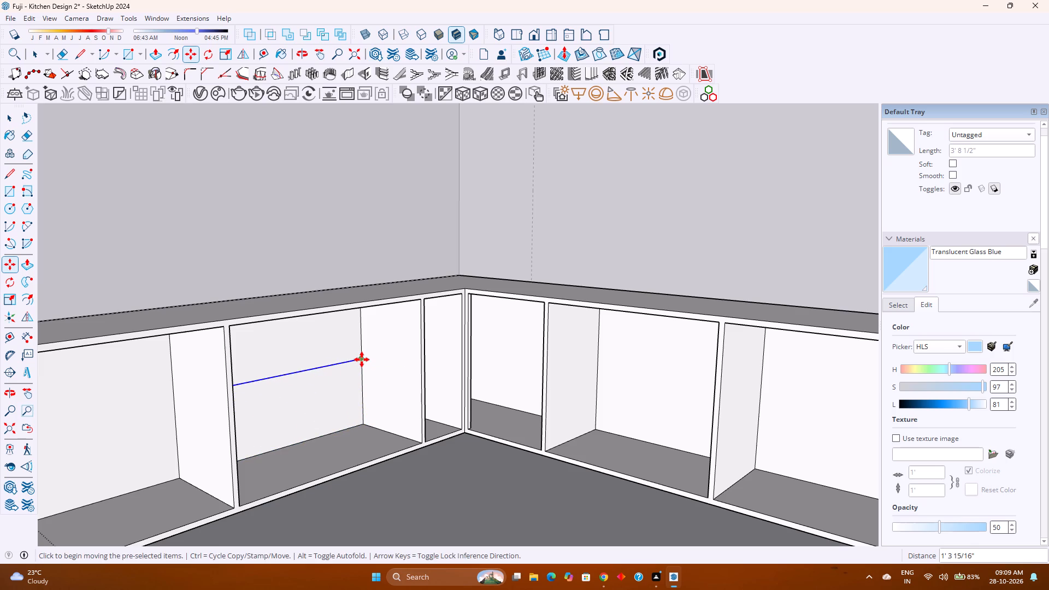
click(362, 359)
key(Up)
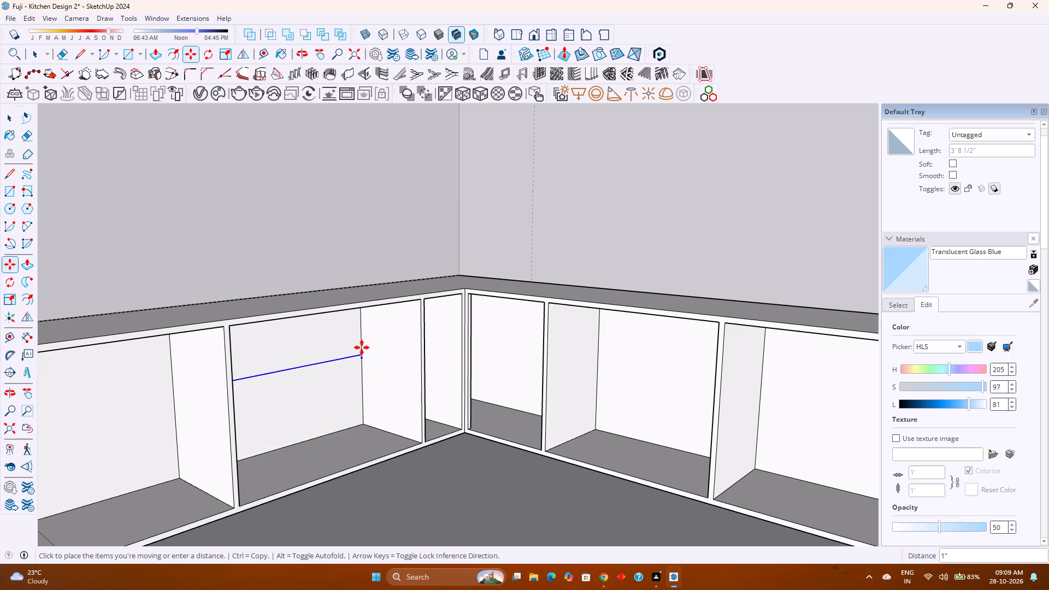
text(0.5)
key(Return)
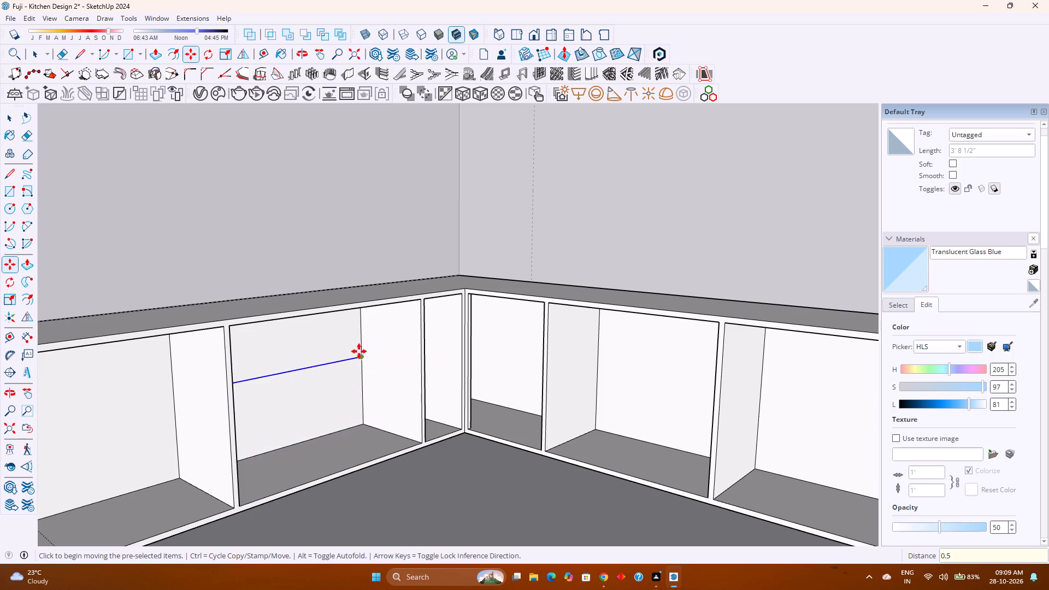
click(362, 355)
key(Up)
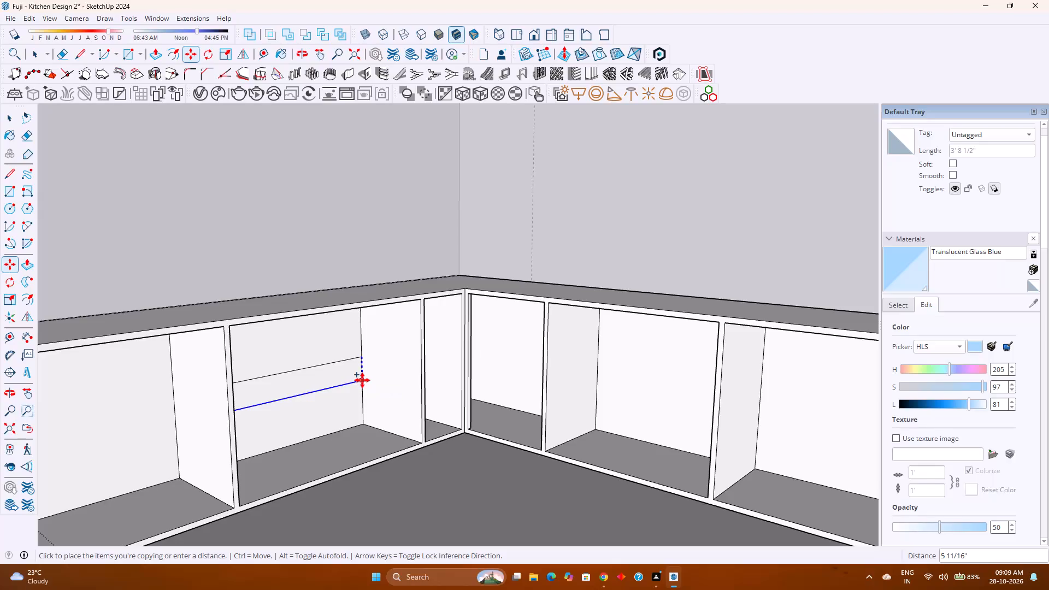
key(1)
key(Return)
Push/Pull the 1" strip forward 1'8" to the cabinet's front face to form the middle bay's shelf.
key(p)
scroll(343, 366, up, 3)
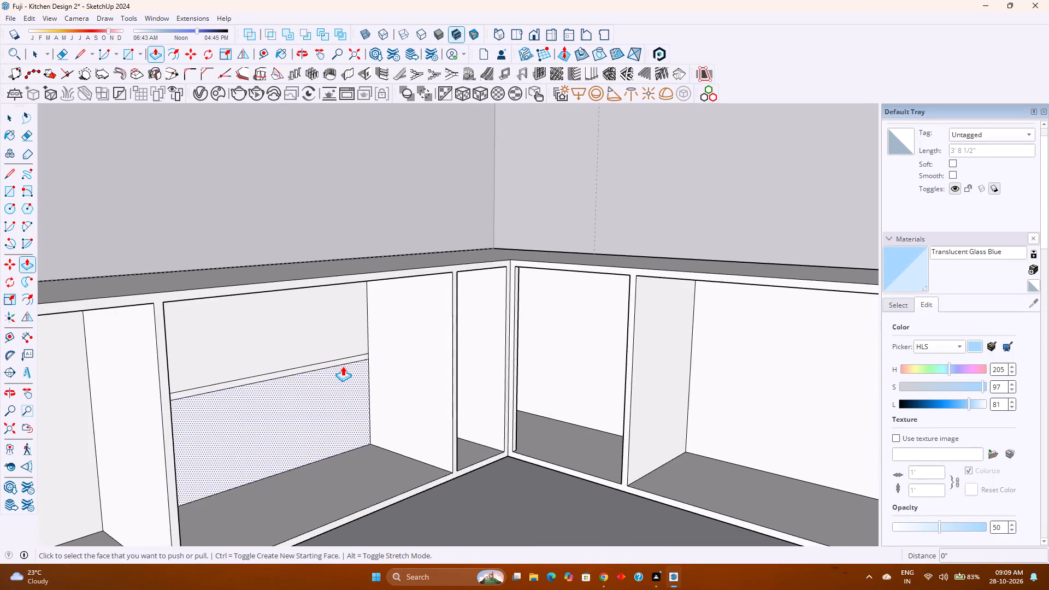
scroll(343, 366, up, 3)
click(349, 361)
click(493, 343)
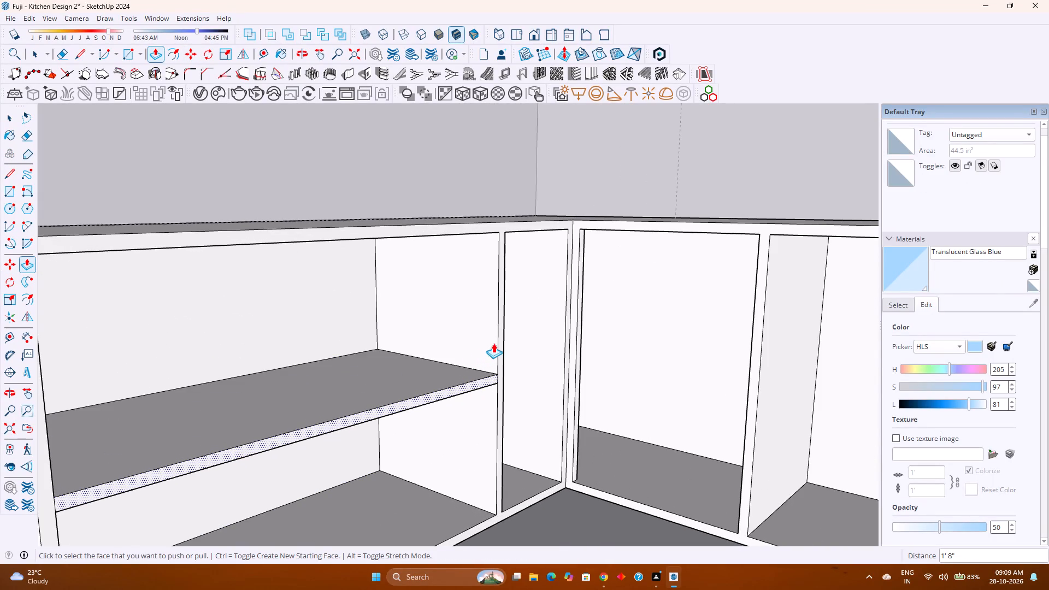
Erase the short seam edges where both ends of the new shelf meet the front of the vertical dividers.
key(e)
scroll(496, 382, up, 6)
click(497, 379)
scroll(497, 379, down, 13)
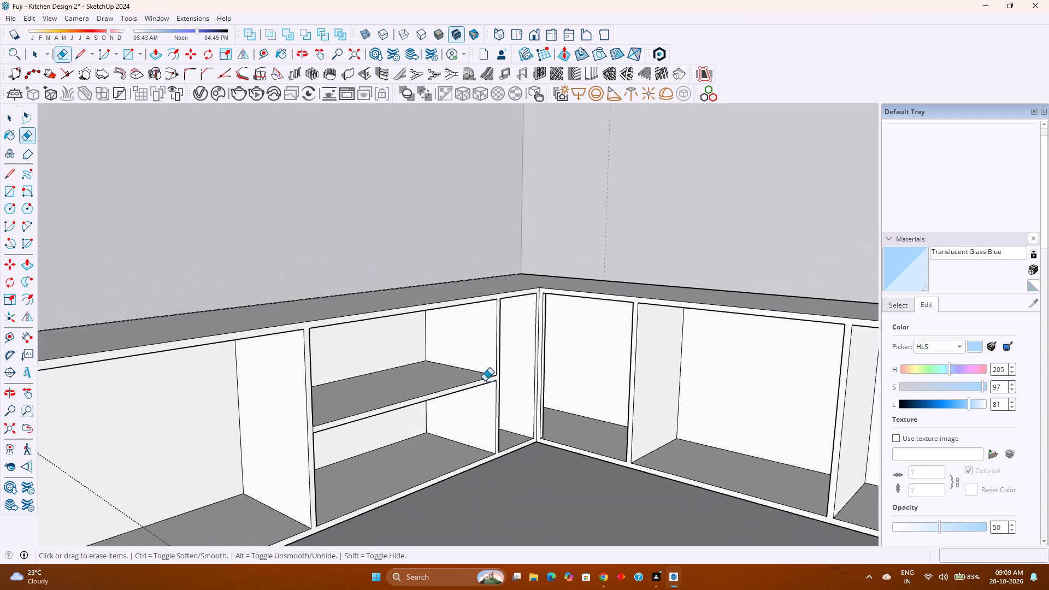
scroll(310, 428, up, 9)
click(314, 425)
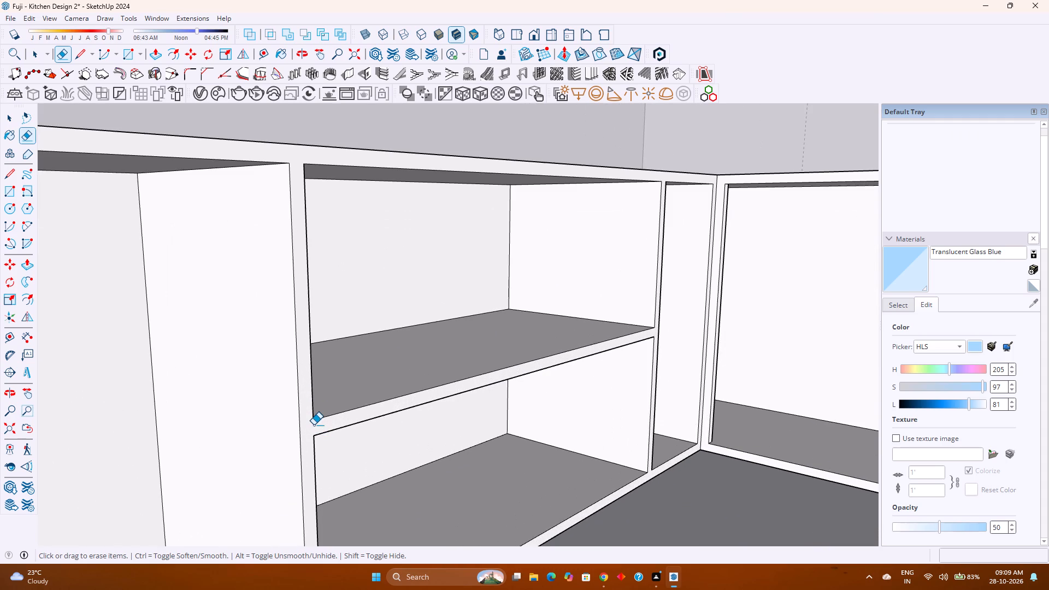
scroll(354, 422, down, 11)
key(space)
scroll(361, 409, down, 3)
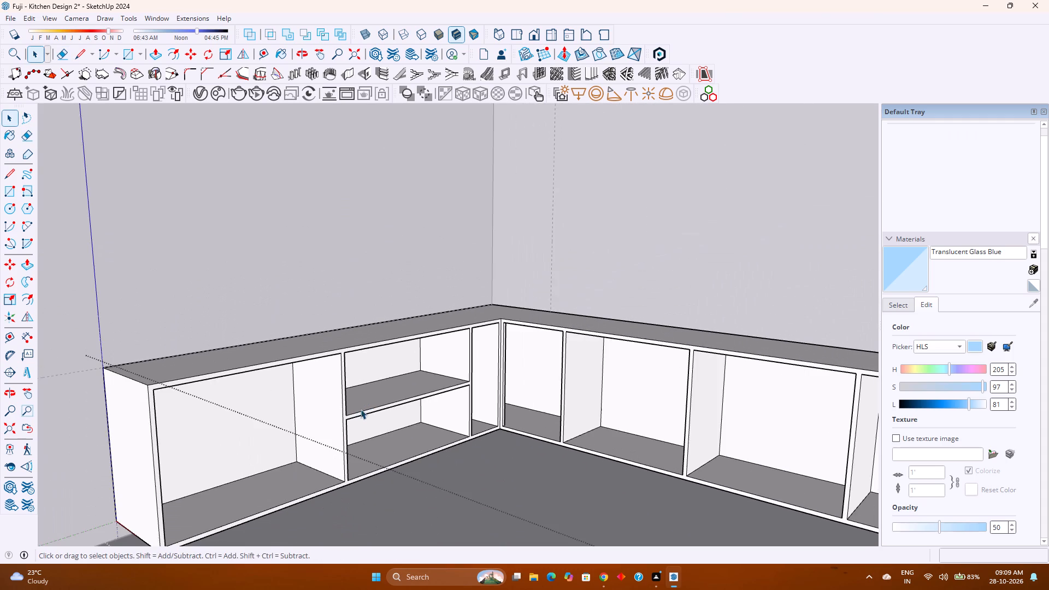
Examine the side run's new shelf and the empty end bay beside it from the front.
shift+middle_drag(360, 410, 431, 352)
scroll(370, 400, up, 4)
middle_drag(363, 398, 284, 386)
middle_click(282, 386)
shift+middle_drag(281, 383, 465, 378)
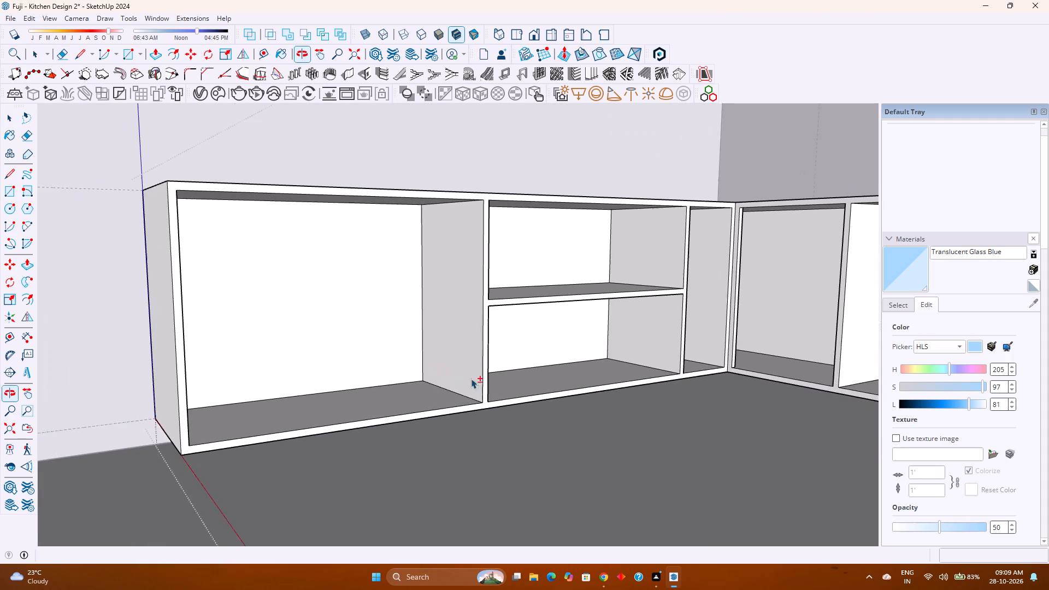
shift+middle_click(465, 378)
middle_drag(465, 383, 422, 385)
shift+middle_drag(398, 381, 524, 389)
middle_drag(442, 387, 343, 387)
middle_click(343, 387)
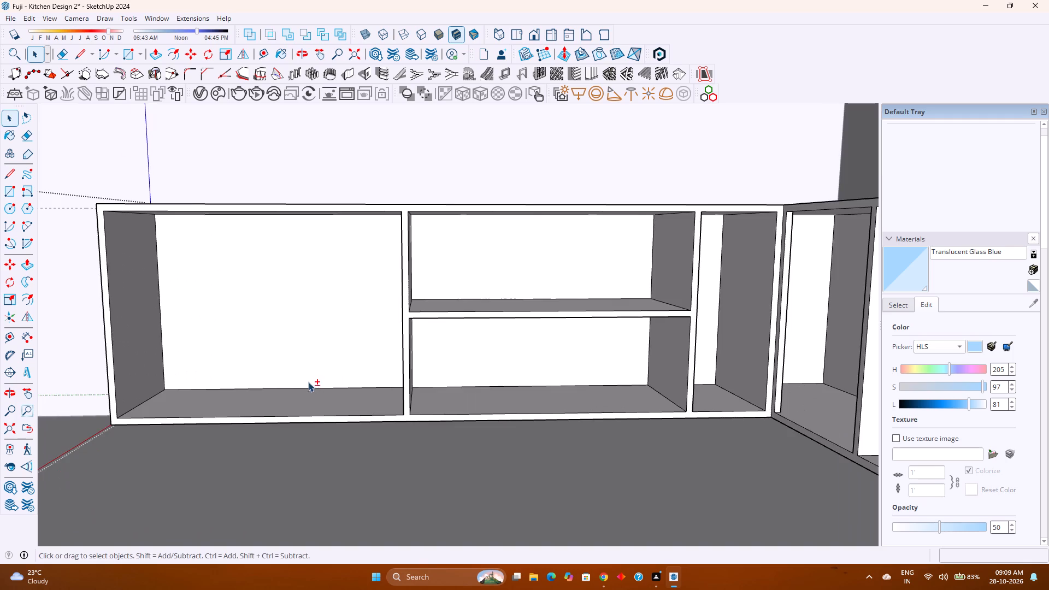
shift+scroll(308, 382, up, 1)
shift+middle_drag(308, 381, 388, 393)
scroll(365, 398, up, 2)
shift+middle_drag(362, 396, 345, 458)
middle_drag(336, 454, 335, 434)
middle_click(335, 434)
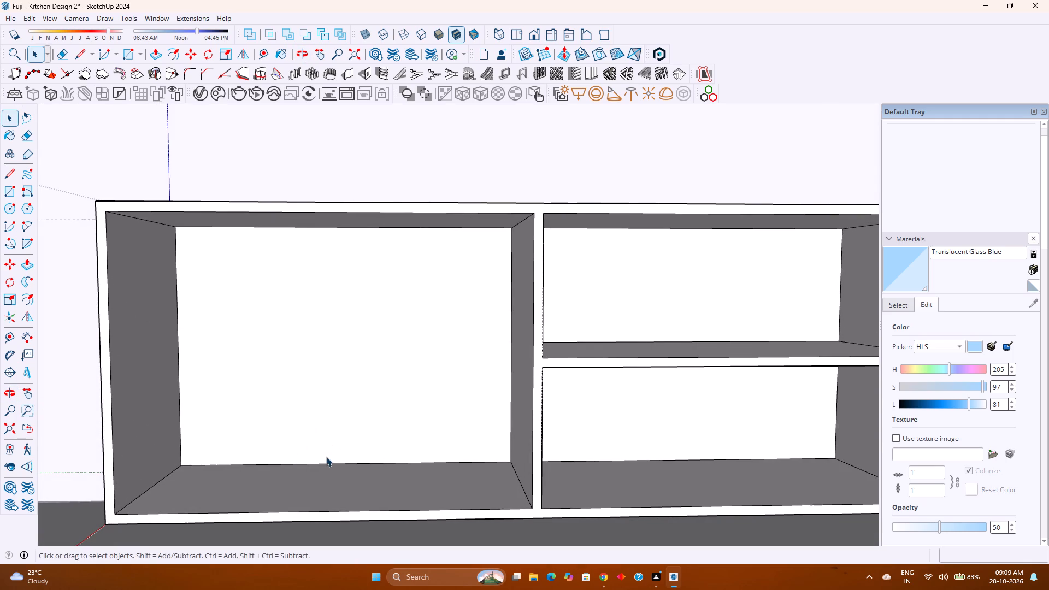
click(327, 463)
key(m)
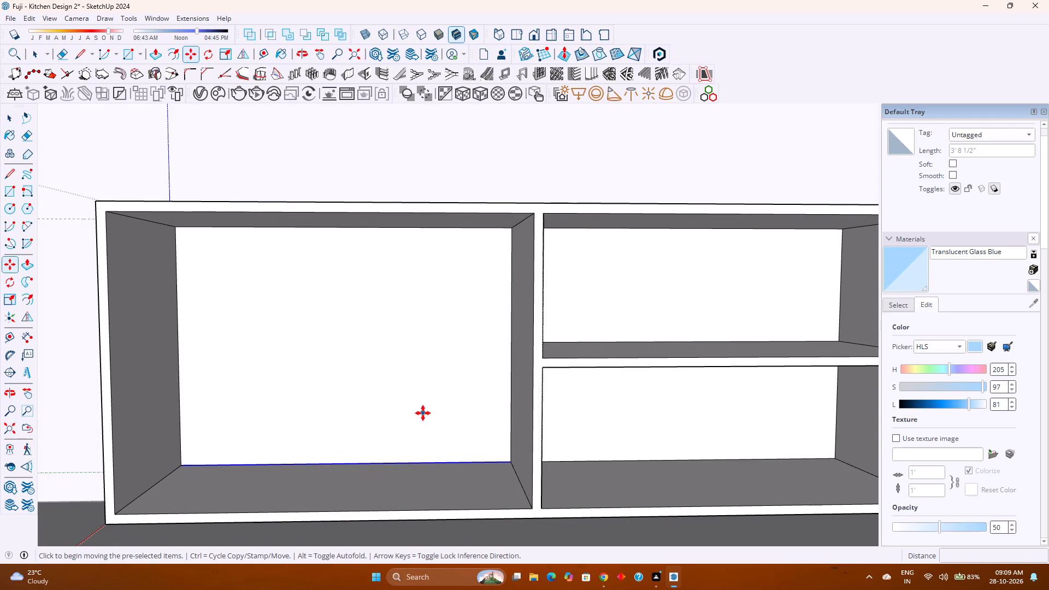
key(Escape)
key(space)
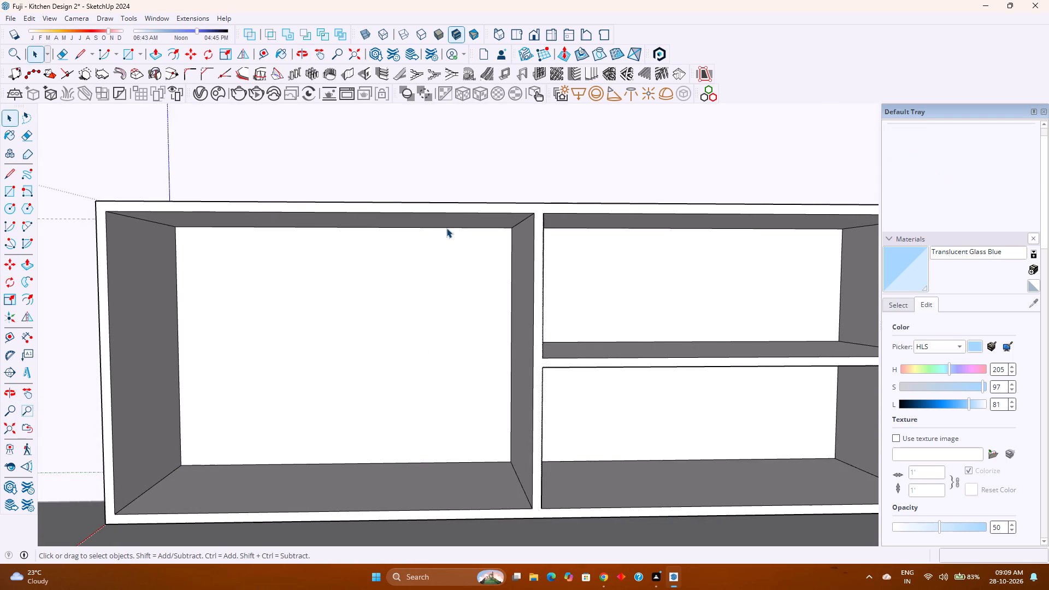
Outline a 1" shelf strip in the end bay by copying its top back edge 7.5" down, and that copy 1" lower.
click(447, 226)
key(m)
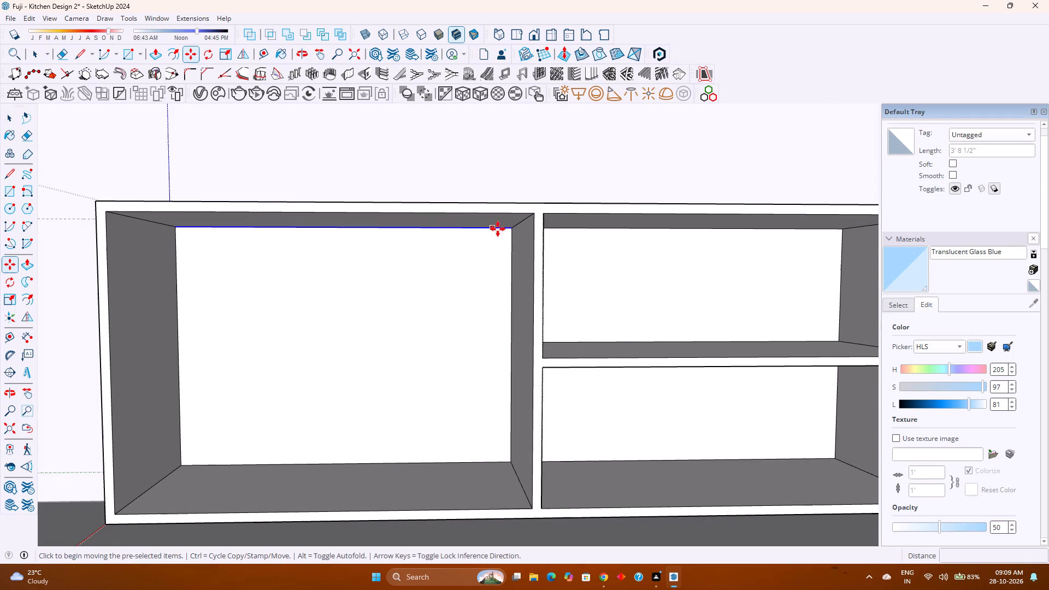
click(509, 229)
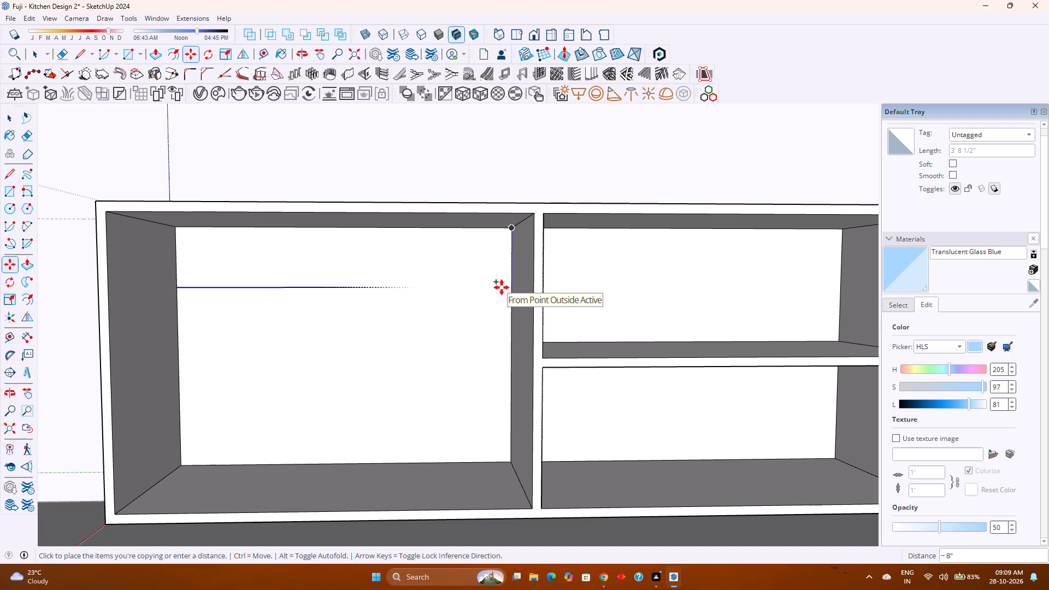
key(Up)
key(7)
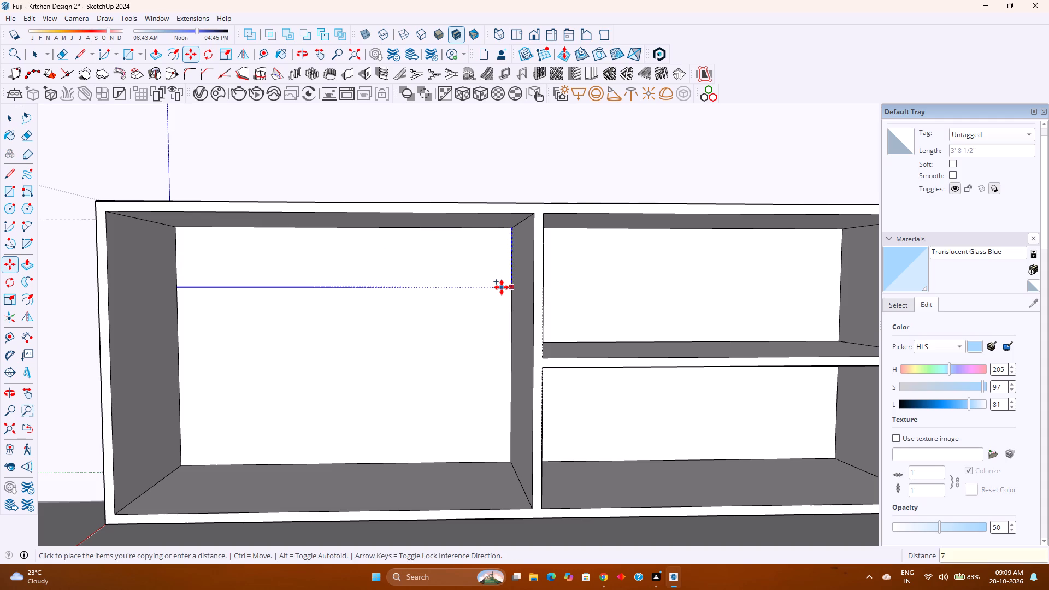
text(.5)
key(Return)
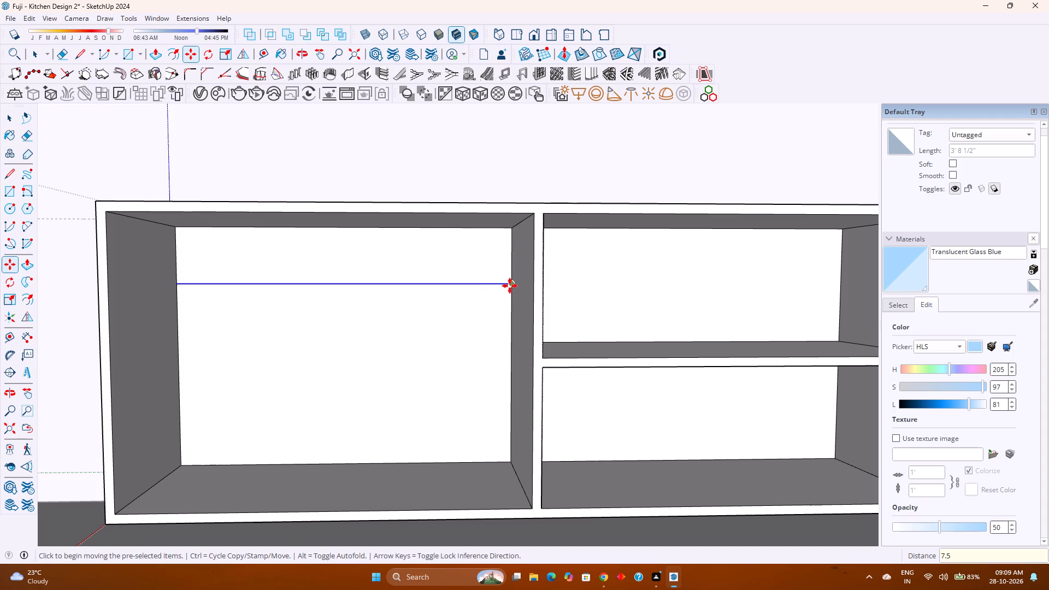
click(510, 286)
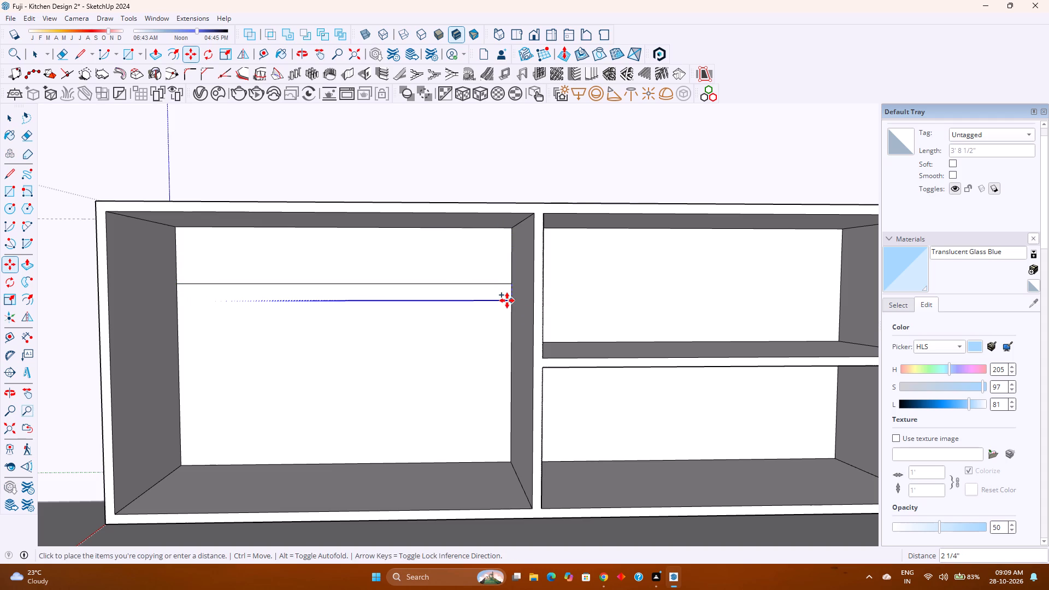
key(Up)
key(1)
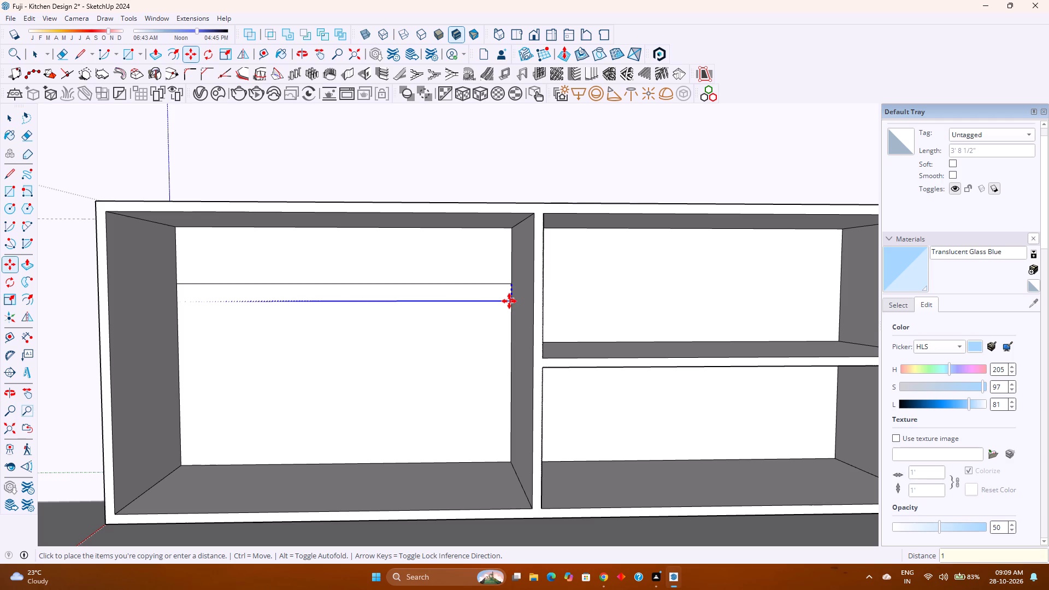
key(Return)
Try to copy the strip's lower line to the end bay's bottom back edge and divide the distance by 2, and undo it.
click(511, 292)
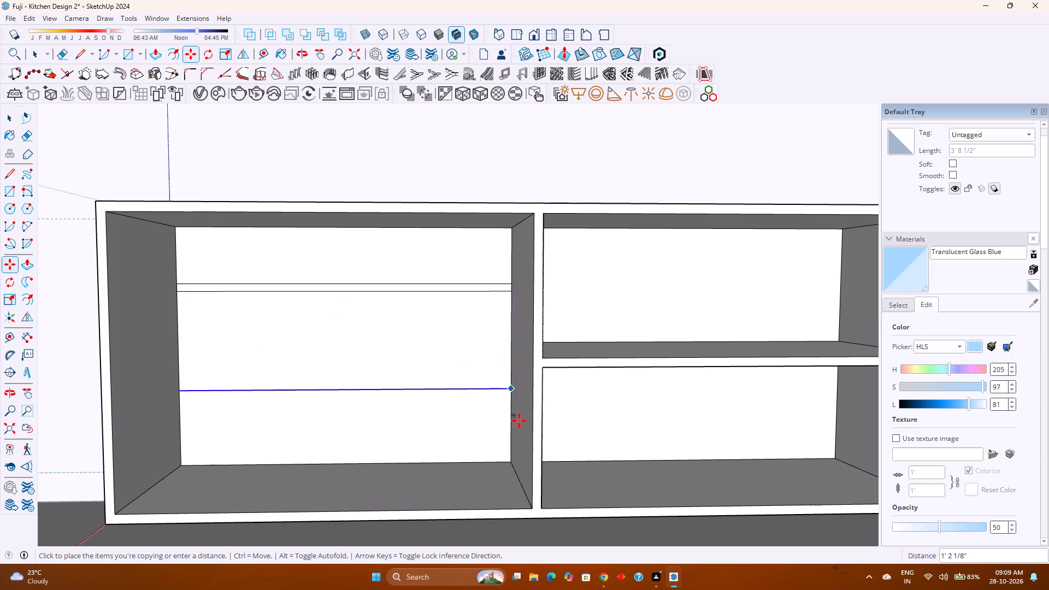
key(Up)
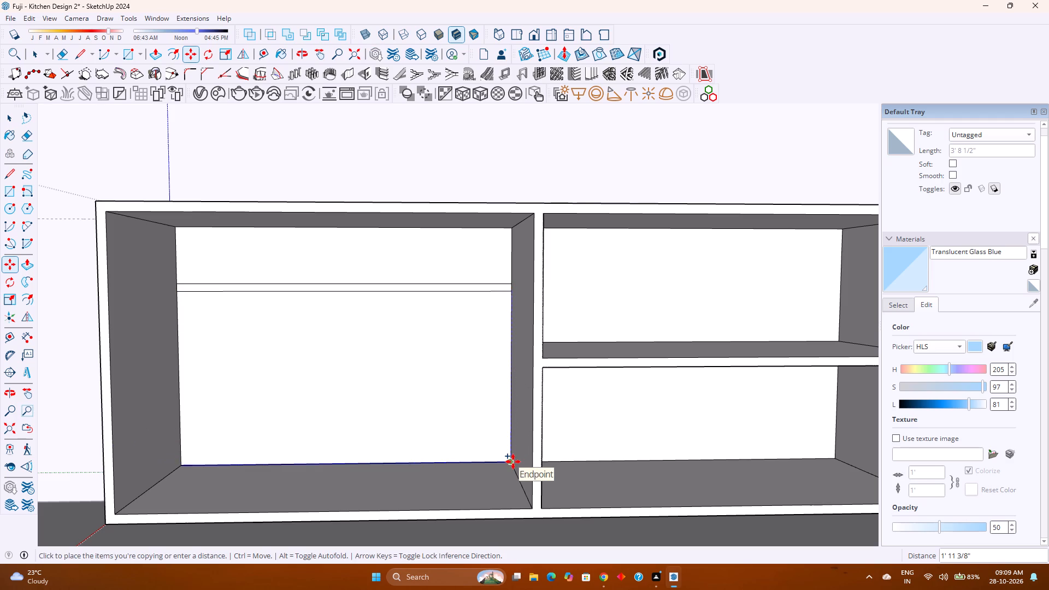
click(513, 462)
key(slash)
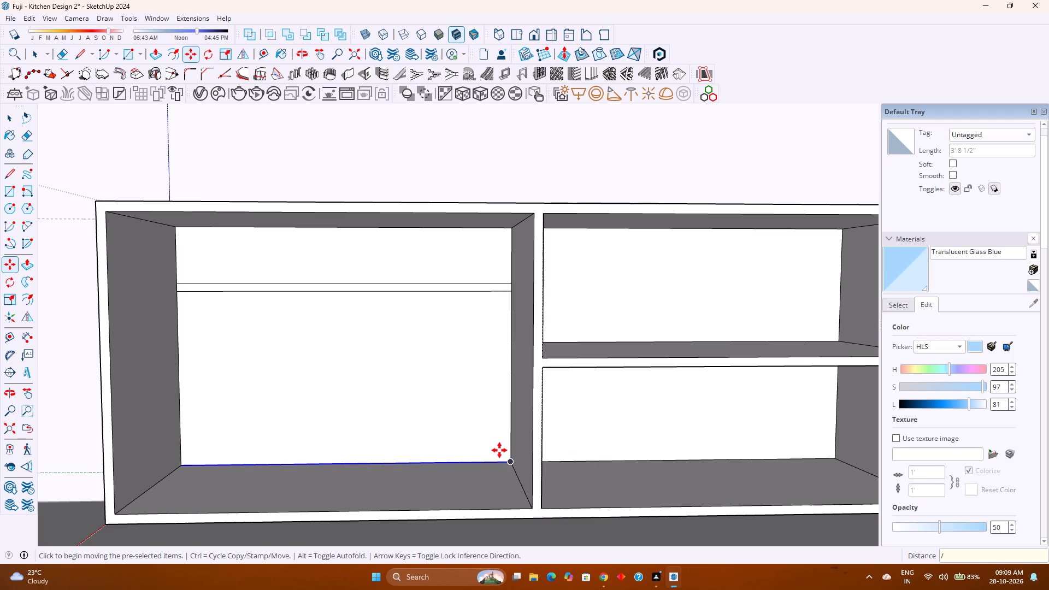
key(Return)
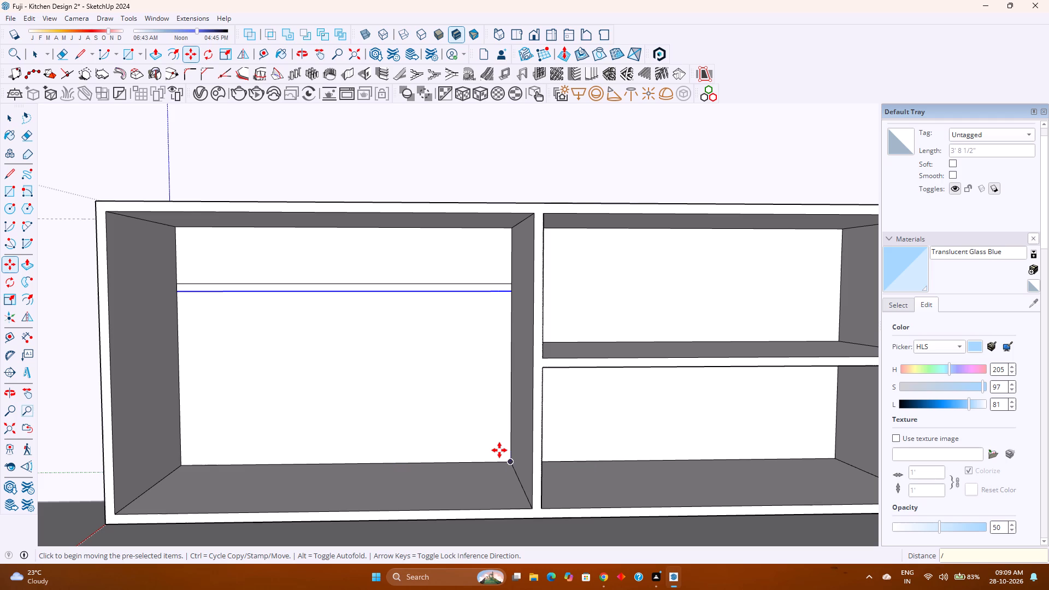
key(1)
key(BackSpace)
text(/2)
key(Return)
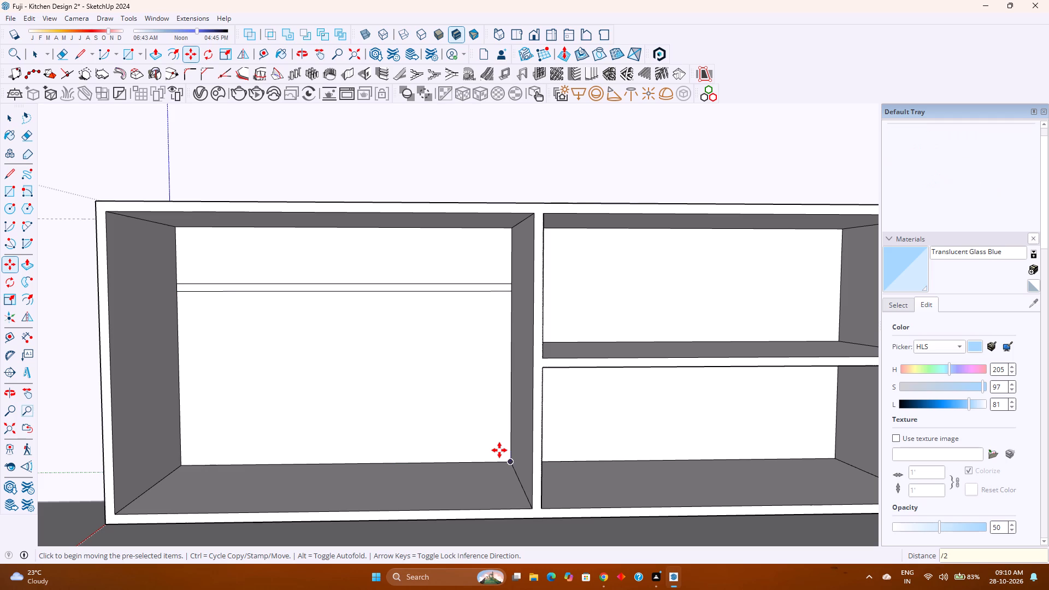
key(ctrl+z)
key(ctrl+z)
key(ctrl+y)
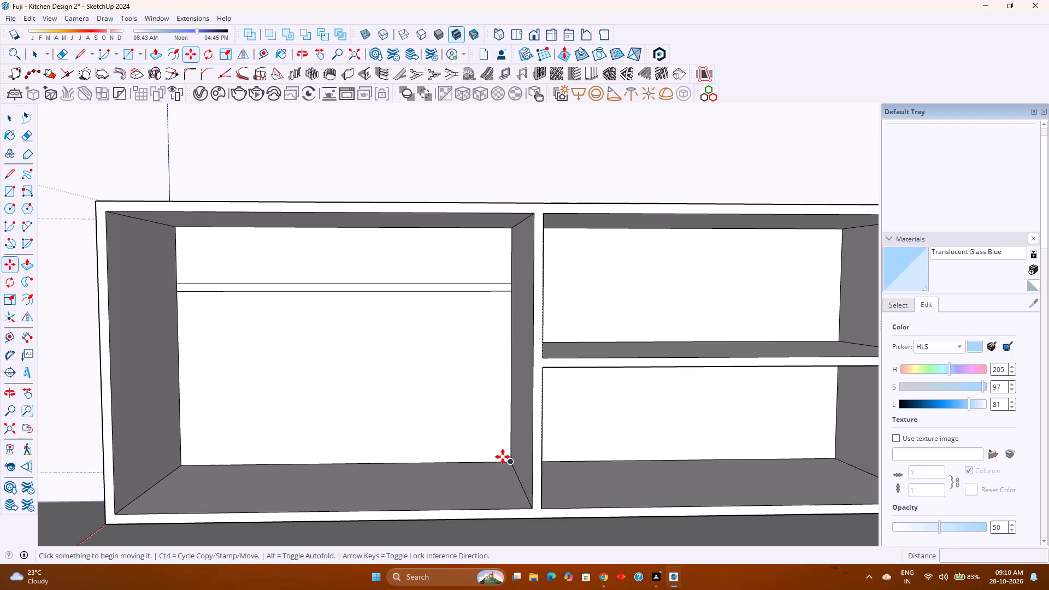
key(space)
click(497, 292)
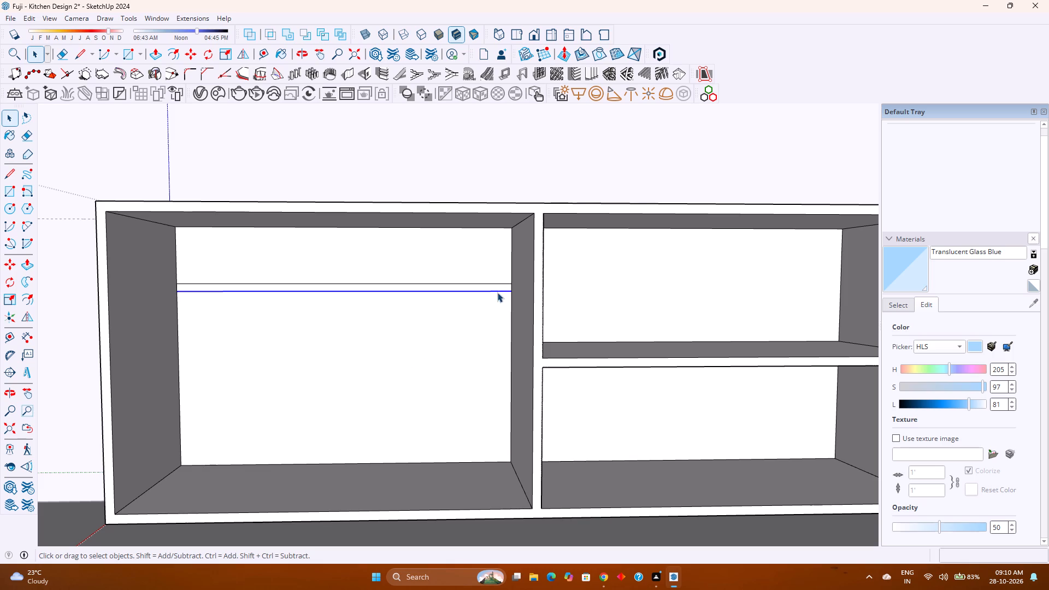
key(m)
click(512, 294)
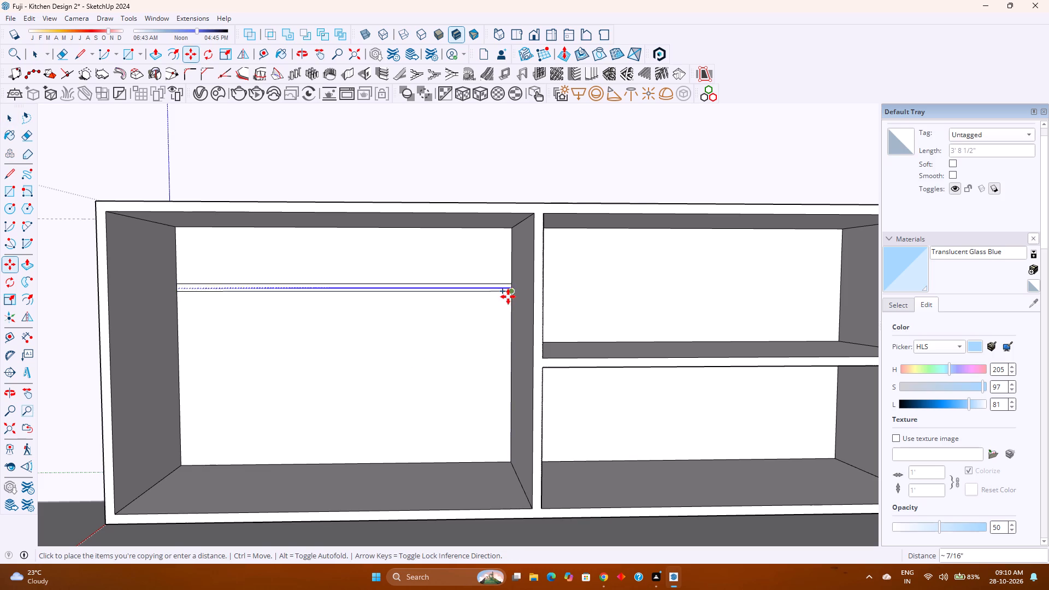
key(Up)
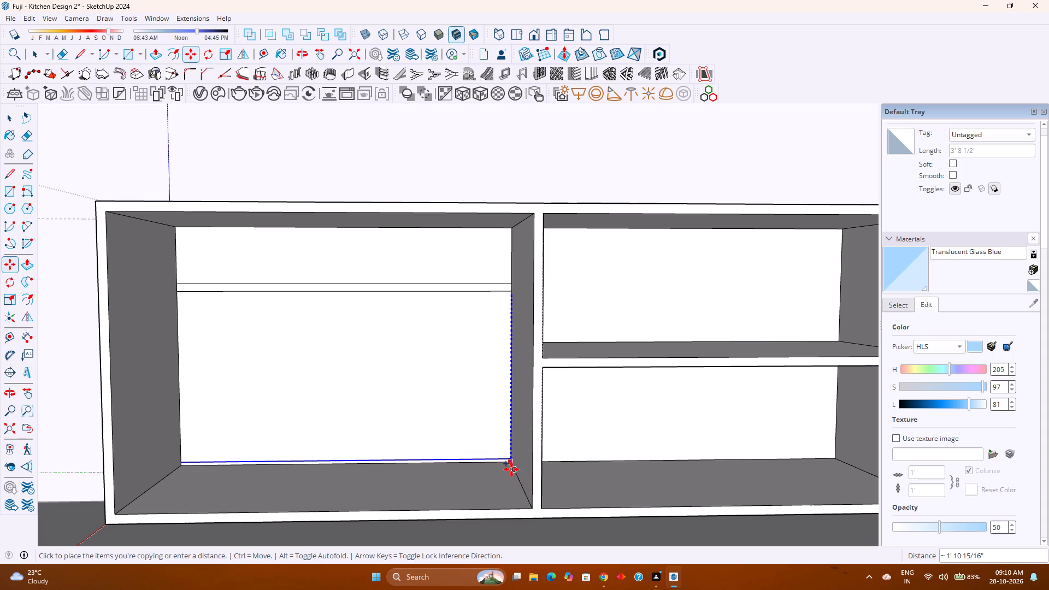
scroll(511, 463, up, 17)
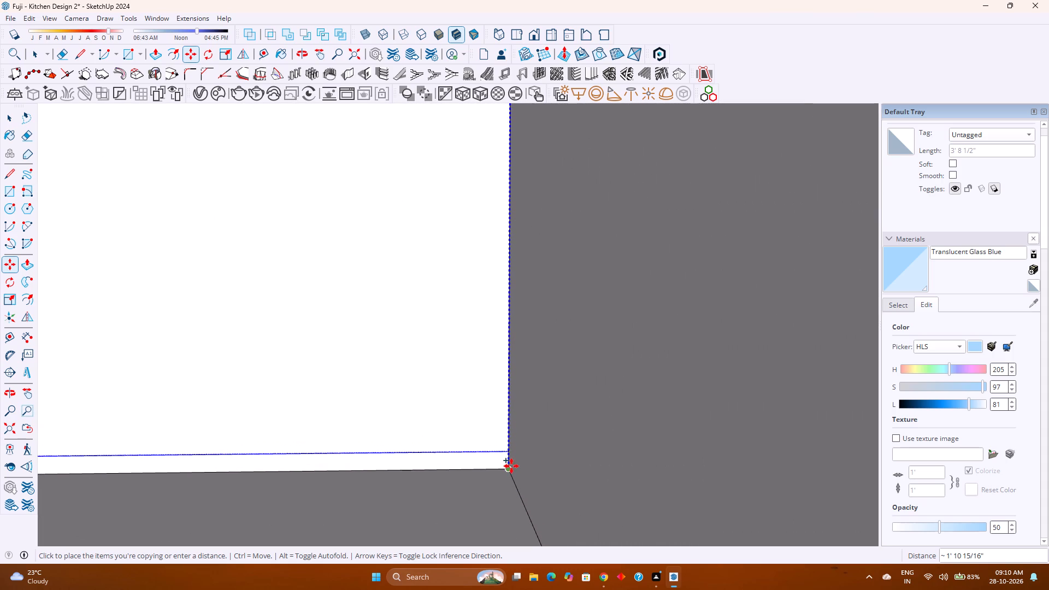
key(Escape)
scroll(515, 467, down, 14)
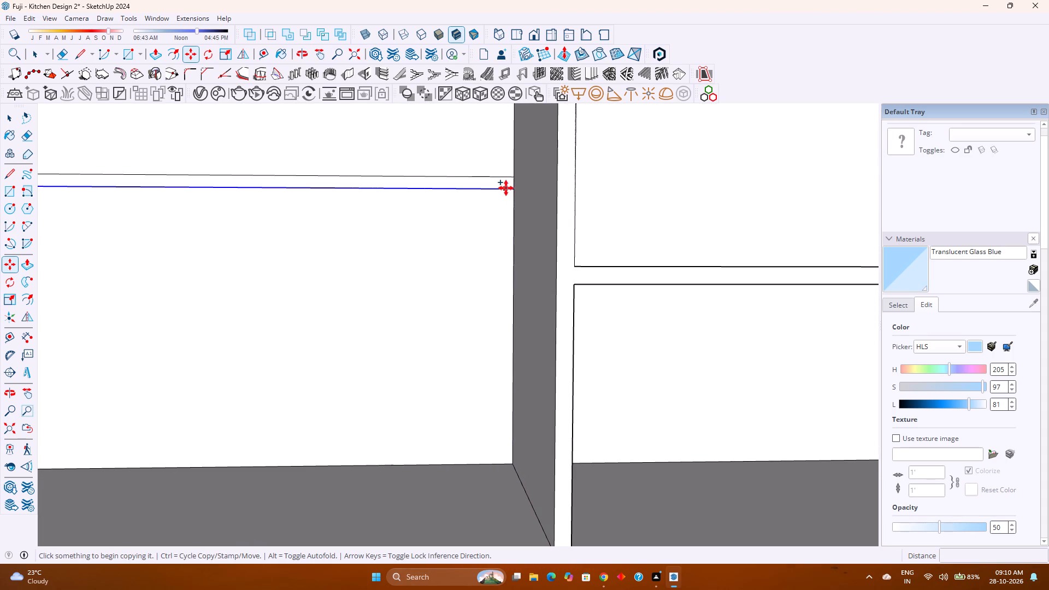
Copy the strip's lower line to the end bay's bottom back edge and divide the distance by 2.
key(space)
click(507, 190)
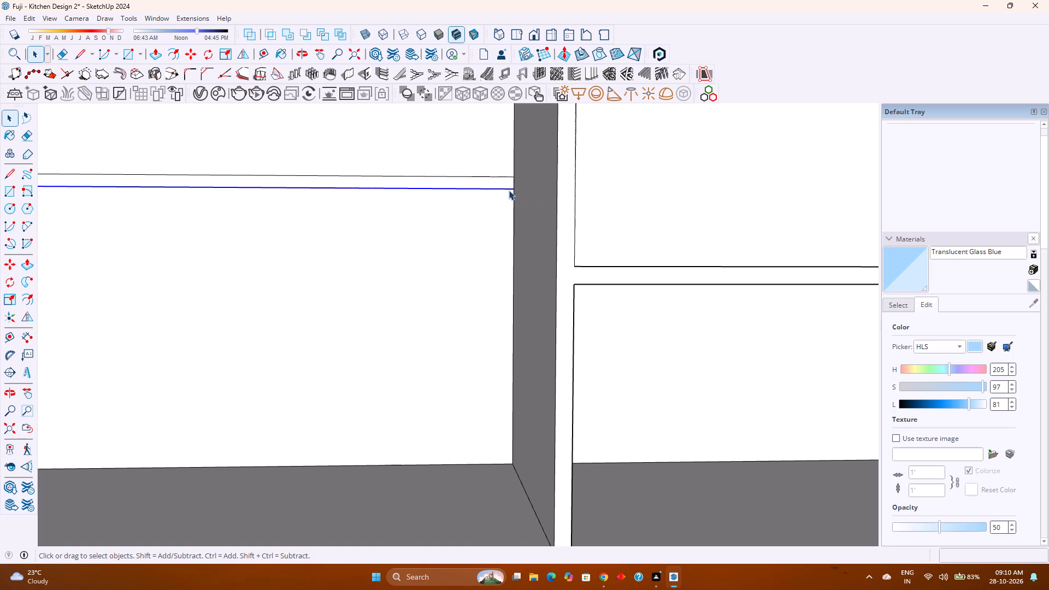
key(m)
click(510, 188)
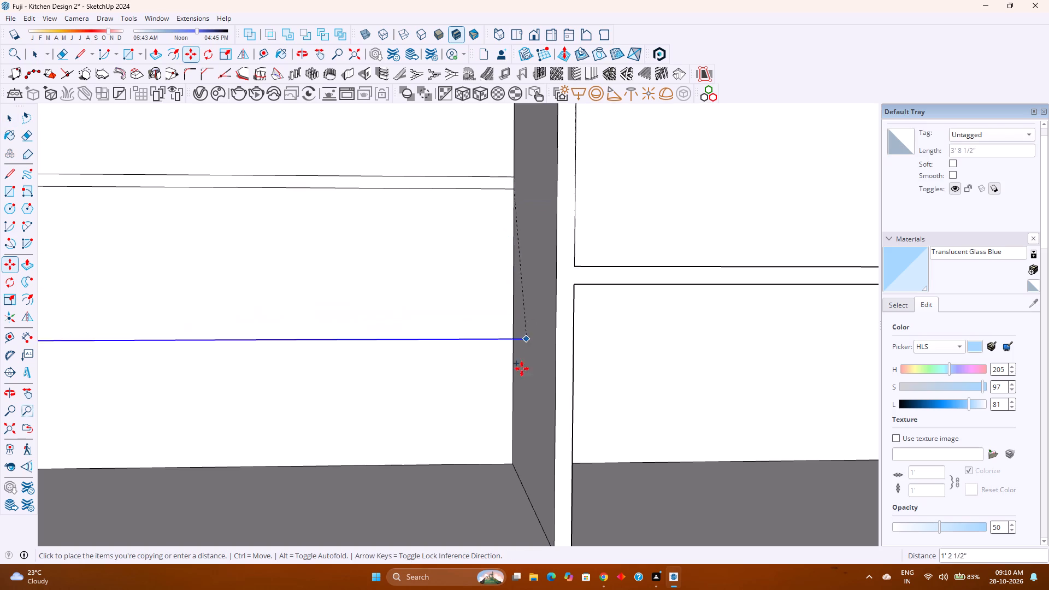
click(512, 461)
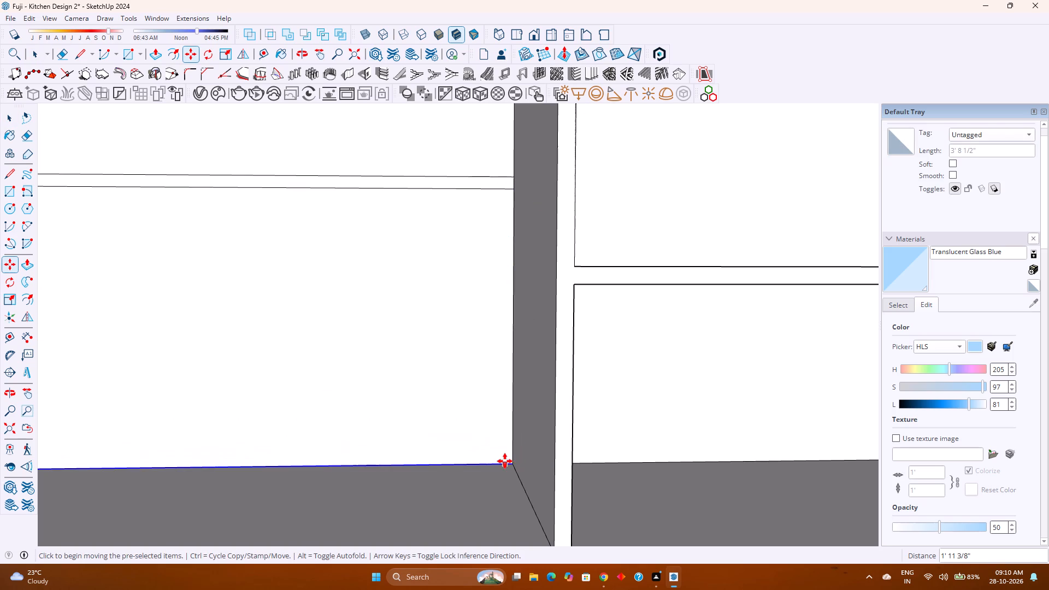
text(/2)
key(Return)
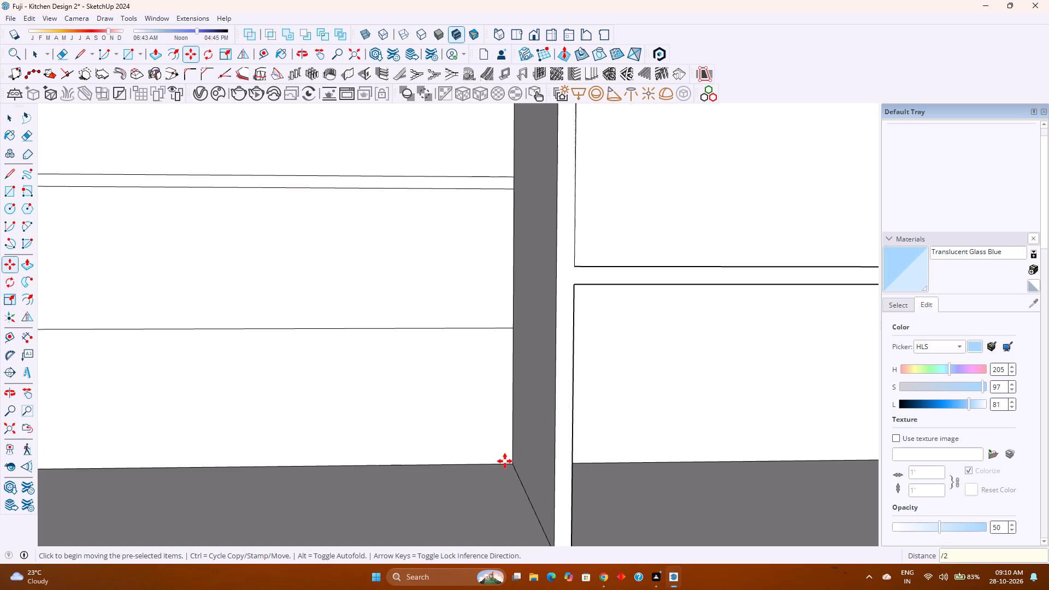
Outline a second 1" shelf strip by moving the new middle line up 0.5" and copying it 1" down.
key(space)
scroll(515, 458, down, 4)
click(444, 370)
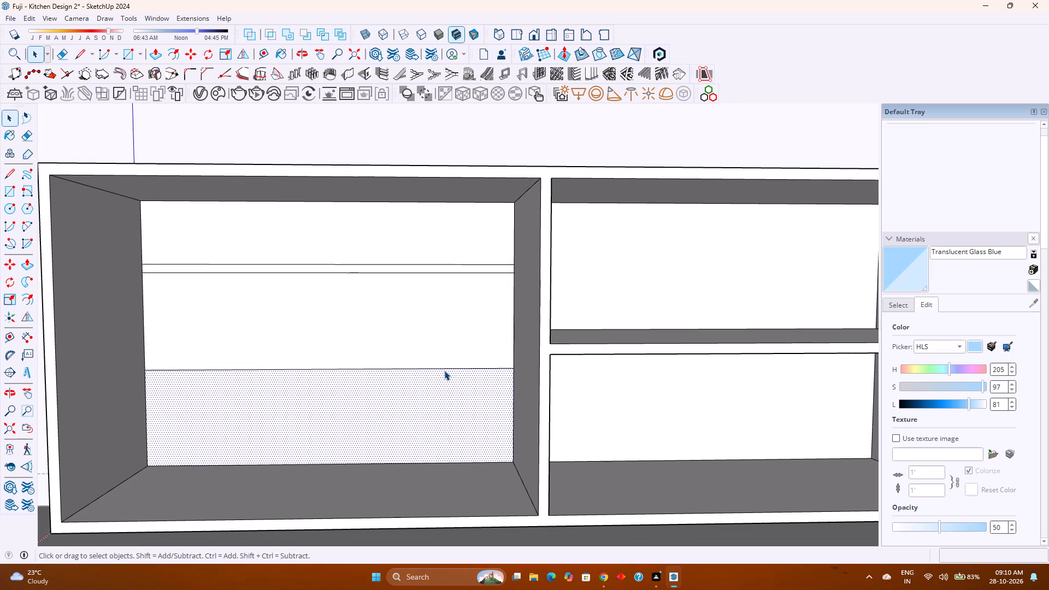
click(451, 368)
key(m)
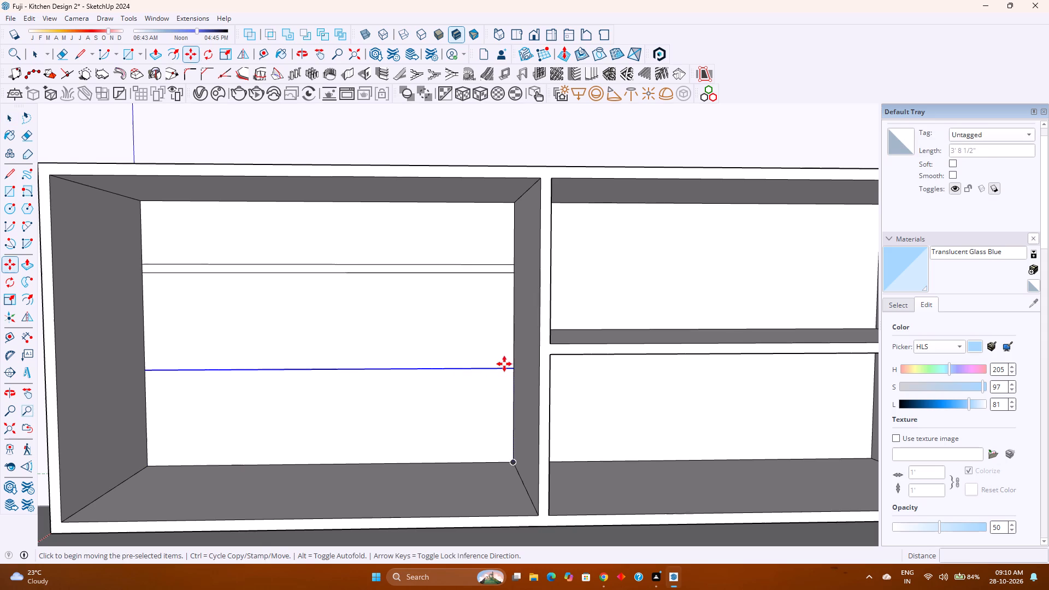
click(515, 368)
key(Up)
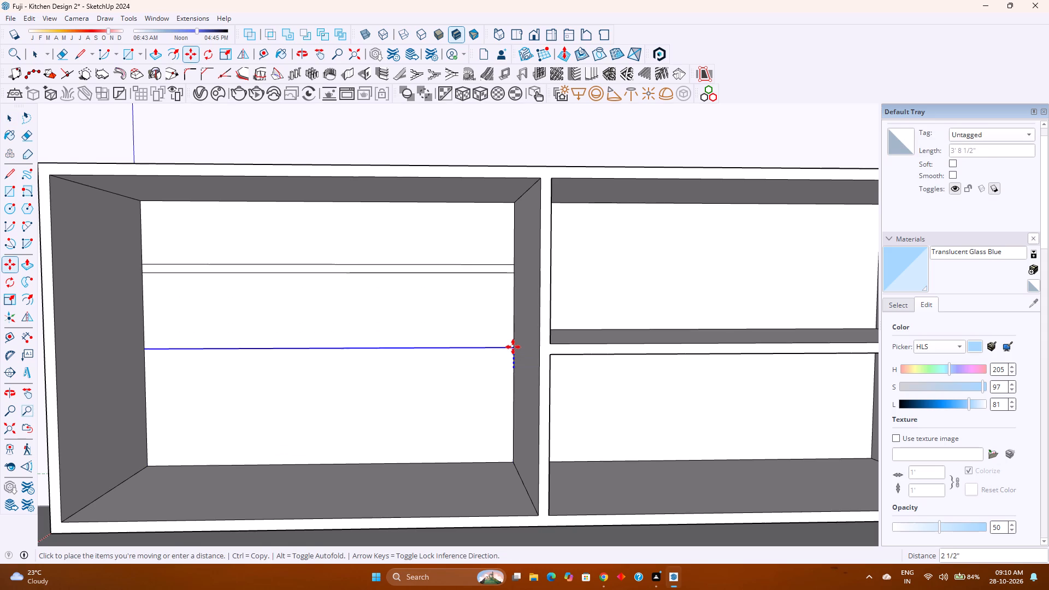
text(0.5)
key(Return)
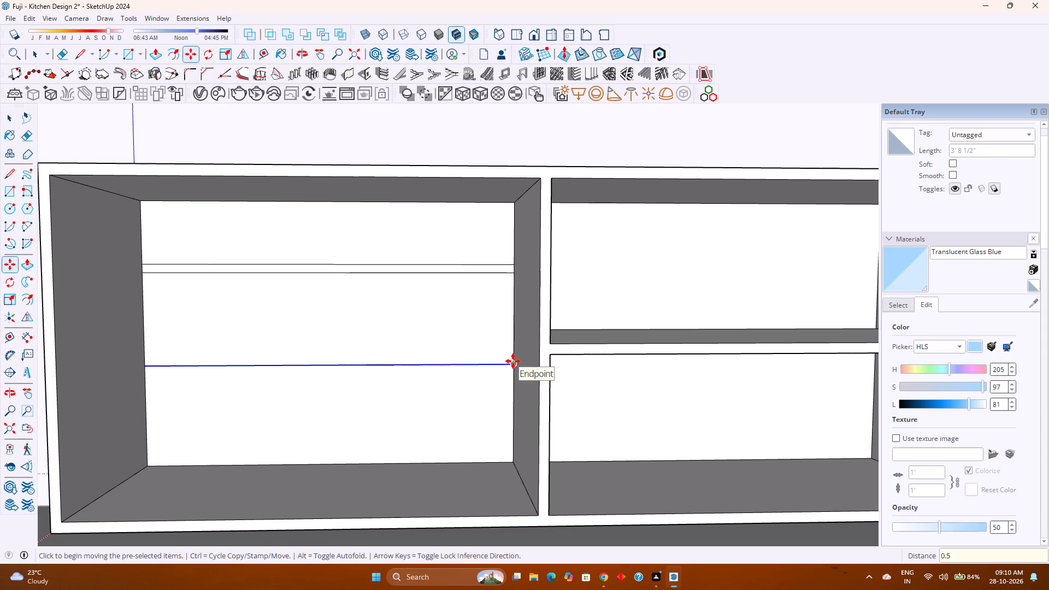
click(513, 361)
key(Up)
key(1)
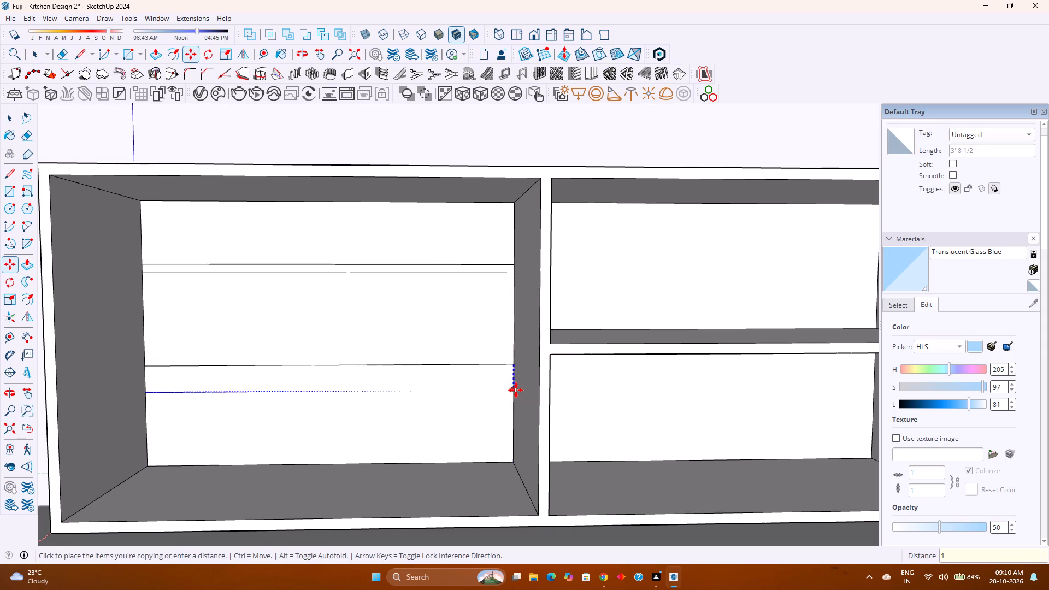
key(Return)
Extrude both 1" shelf strips in the end bay 1'8" out to the cabinet's front face.
key(p)
scroll(502, 370, up, 3)
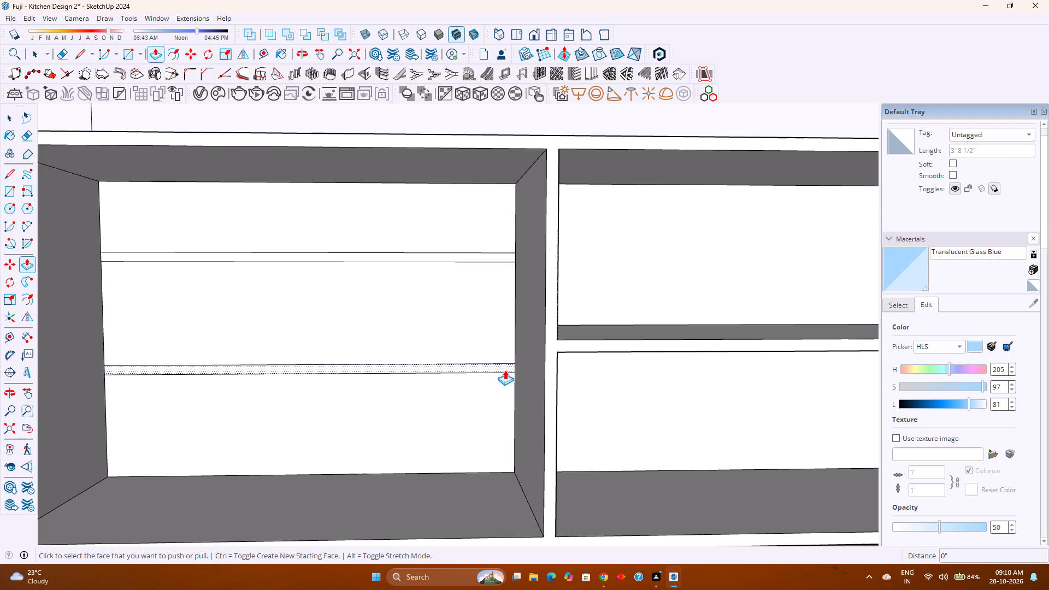
click(505, 370)
click(571, 341)
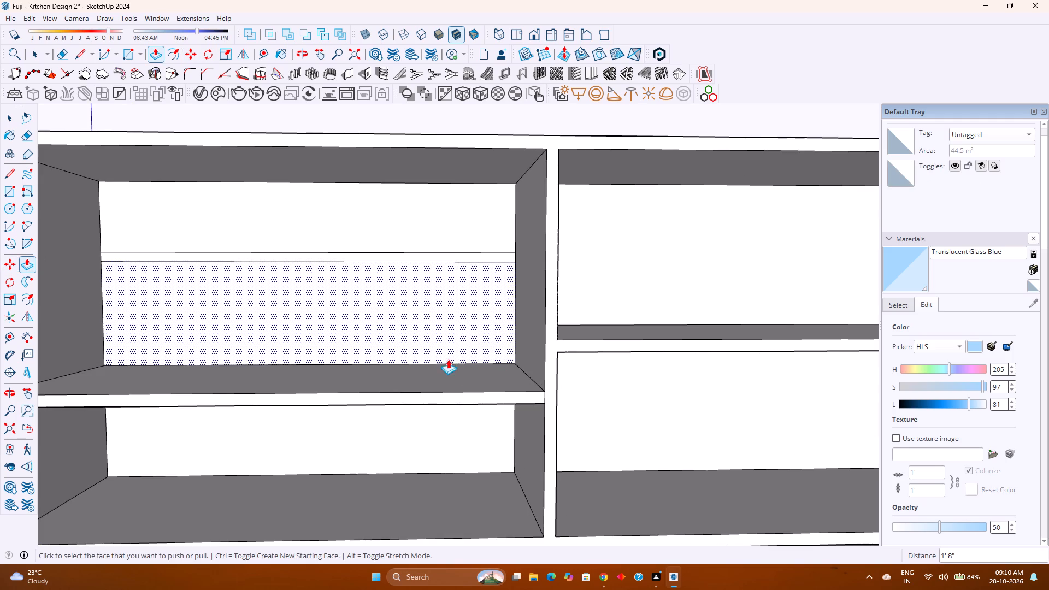
double_click(512, 258)
Erase the short seam edges where both ends of the two new shelves meet the front of the vertical panels.
key(e)
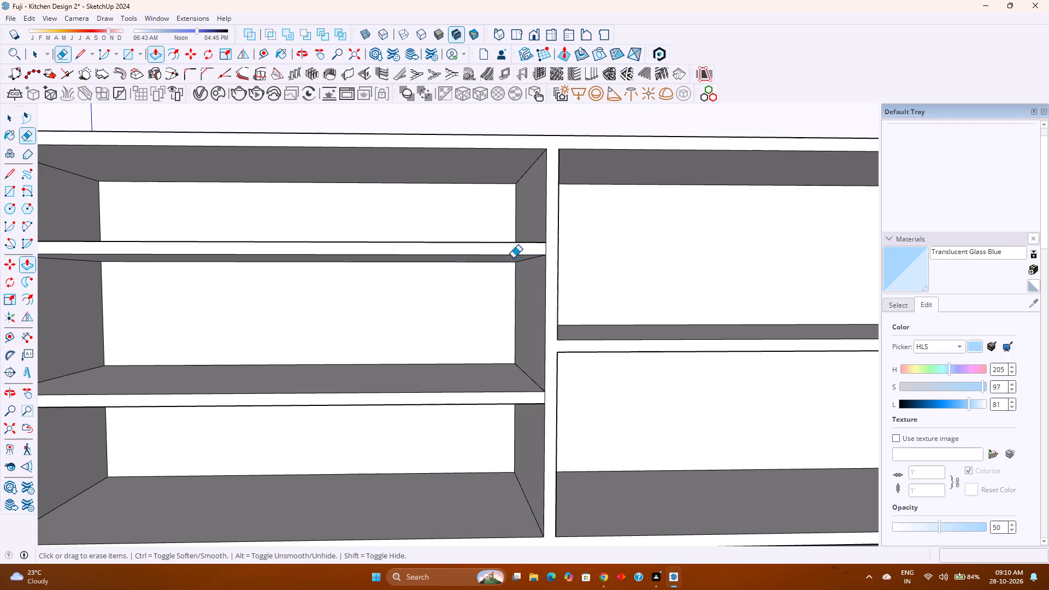
click(545, 246)
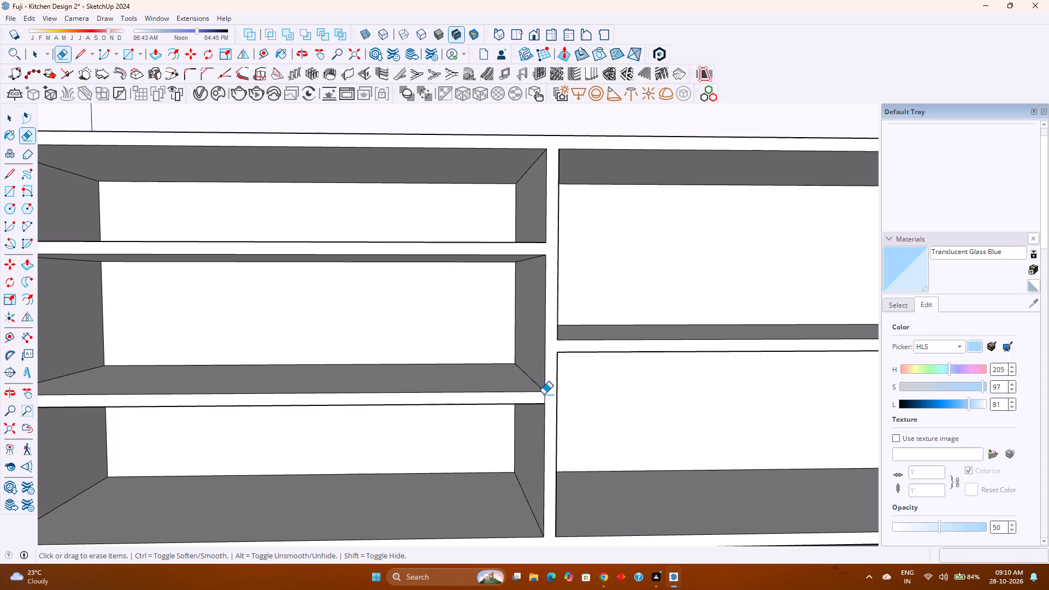
click(544, 396)
scroll(510, 399, down, 2)
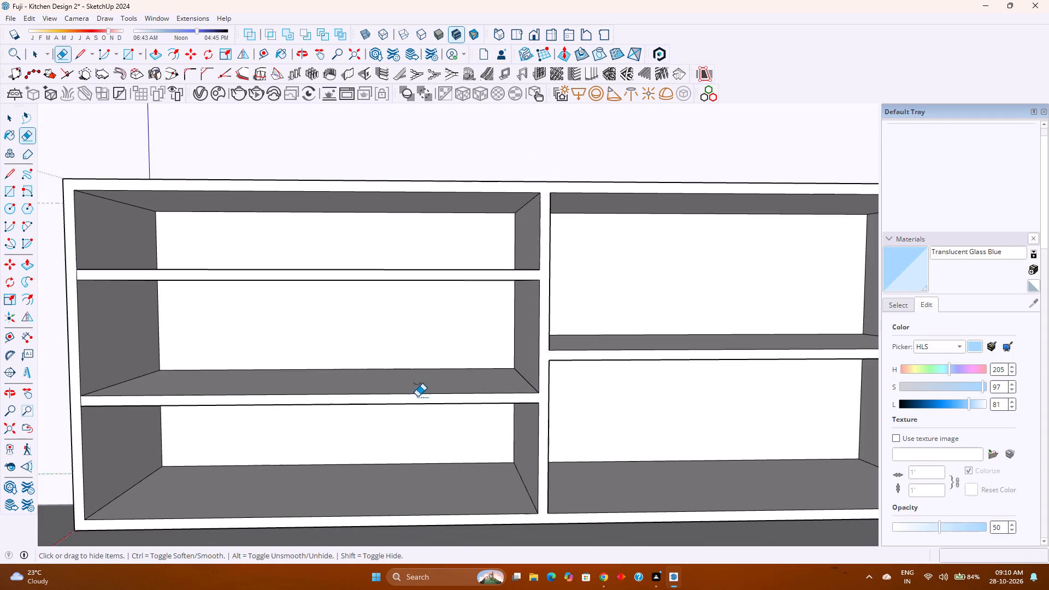
shift+middle_drag(417, 396, 579, 423)
scroll(229, 297, up, 6)
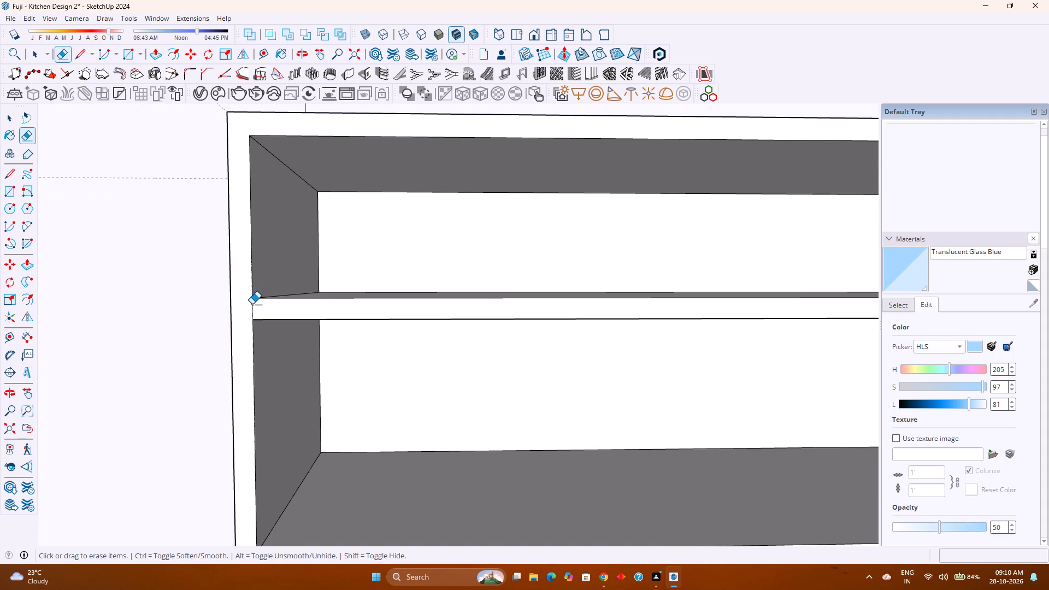
click(252, 304)
scroll(252, 304, down, 7)
scroll(254, 442, up, 3)
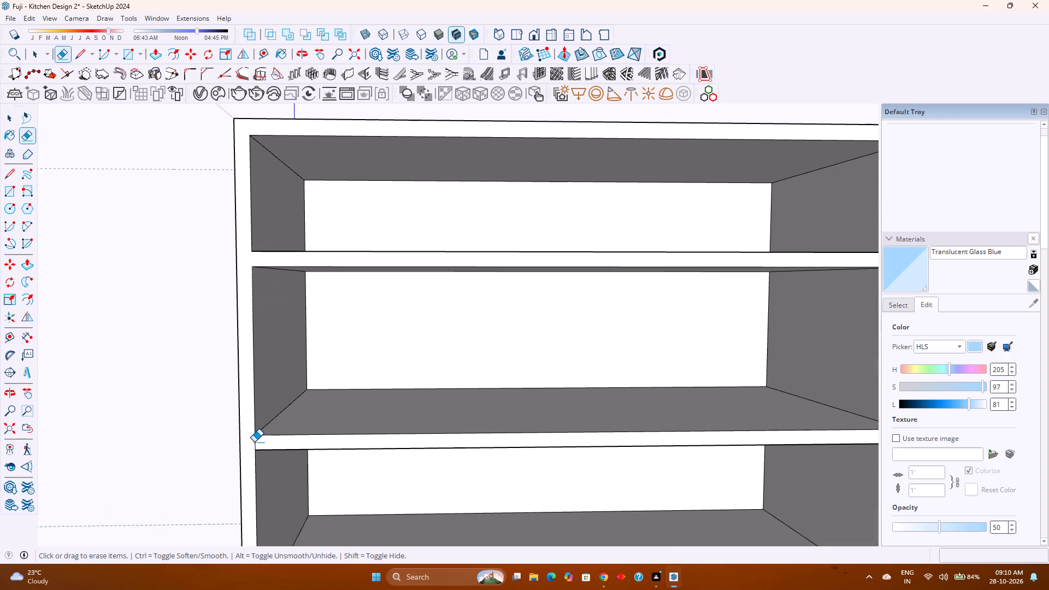
click(255, 442)
key(space)
Examine the finished side run's shelves, the inner corner and the adjoining back run's open bays.
scroll(346, 421, down, 6)
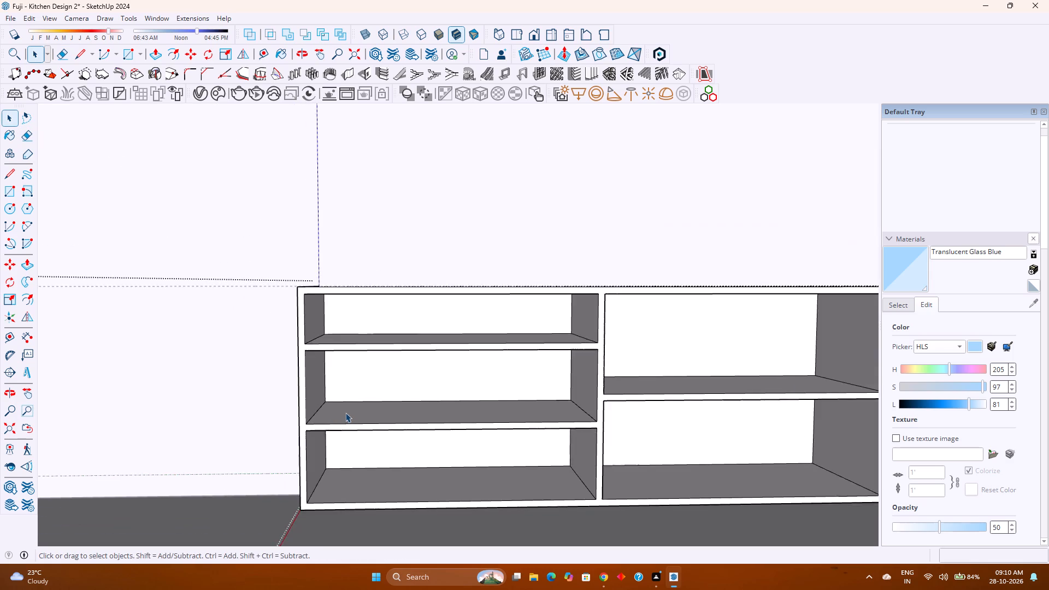
scroll(345, 412, down, 6)
middle_drag(447, 418, 527, 420)
middle_click(527, 420)
shift+middle_drag(547, 393, 402, 385)
shift+middle_click(401, 385)
middle_drag(430, 396, 477, 397)
middle_click(477, 397)
scroll(625, 417, up, 4)
shift+middle_drag(627, 417, 488, 438)
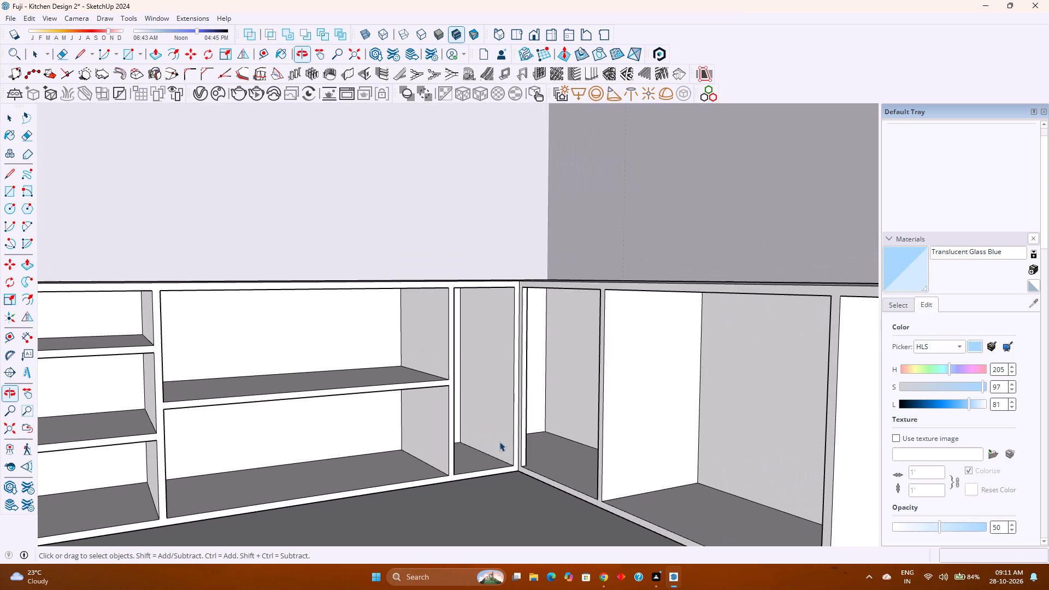
scroll(591, 435, up, 2)
shift+middle_drag(589, 432, 487, 428)
middle_drag(477, 425, 510, 420)
middle_click(510, 420)
scroll(511, 417, down, 5)
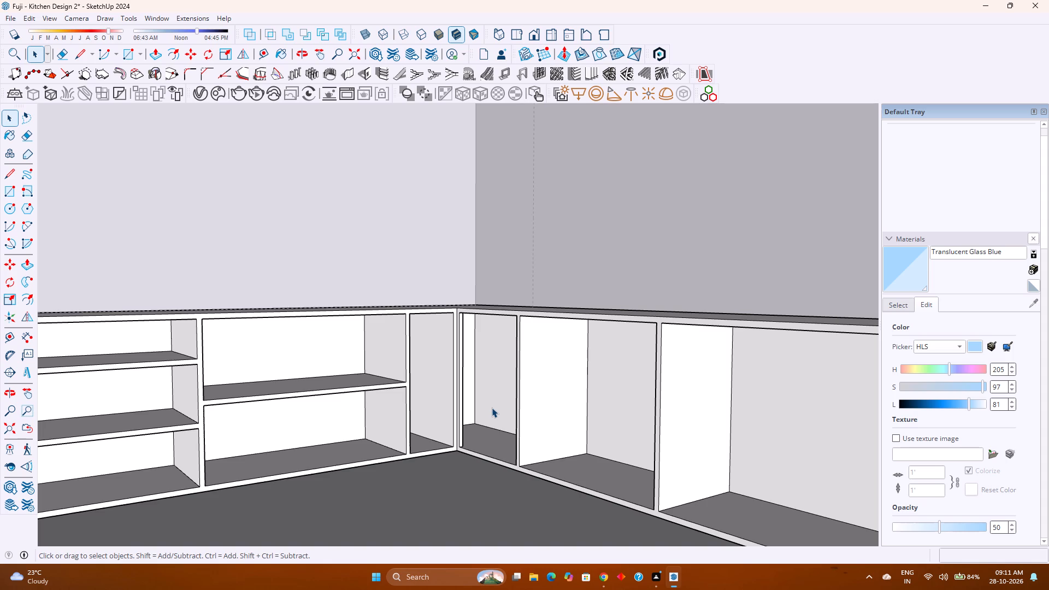
scroll(480, 404, down, 3)
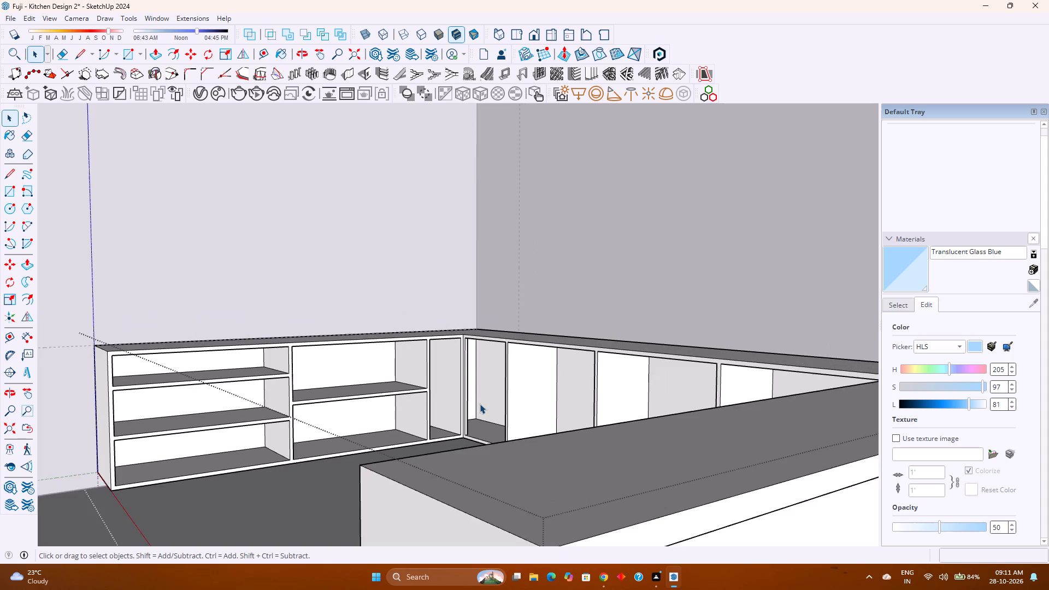
scroll(480, 404, down, 1)
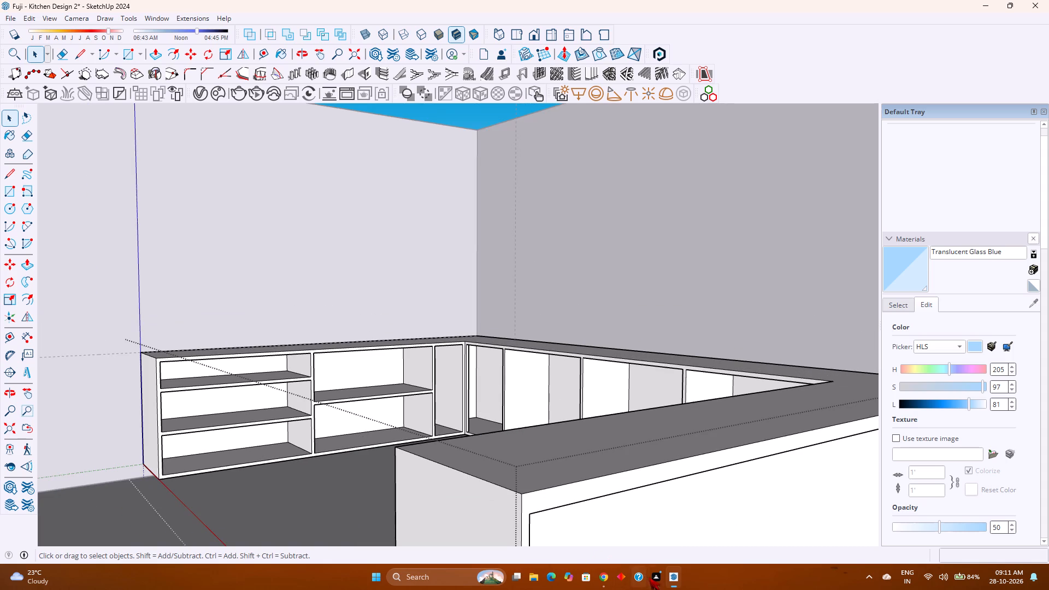
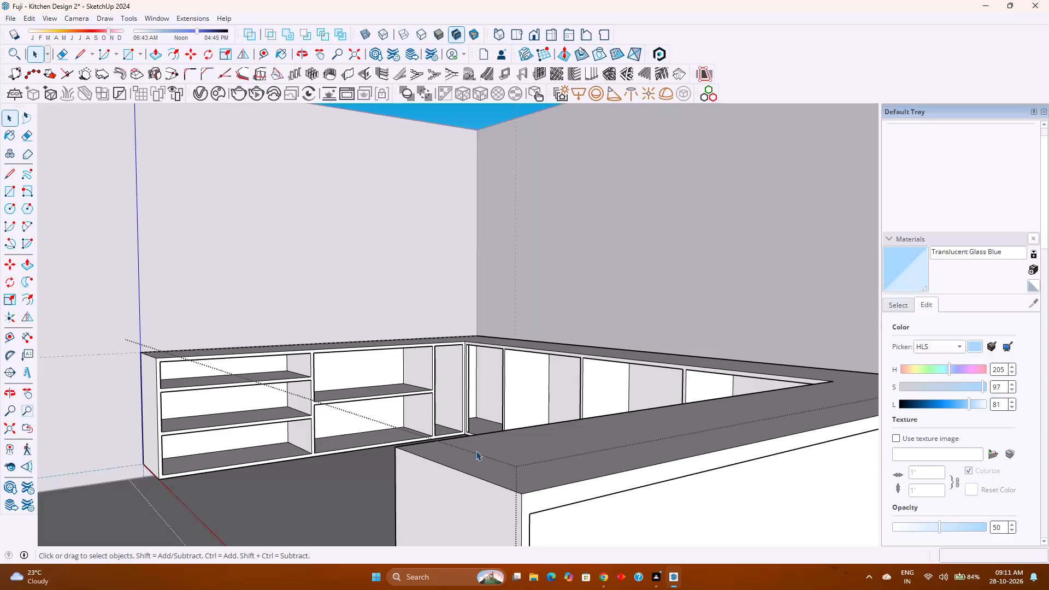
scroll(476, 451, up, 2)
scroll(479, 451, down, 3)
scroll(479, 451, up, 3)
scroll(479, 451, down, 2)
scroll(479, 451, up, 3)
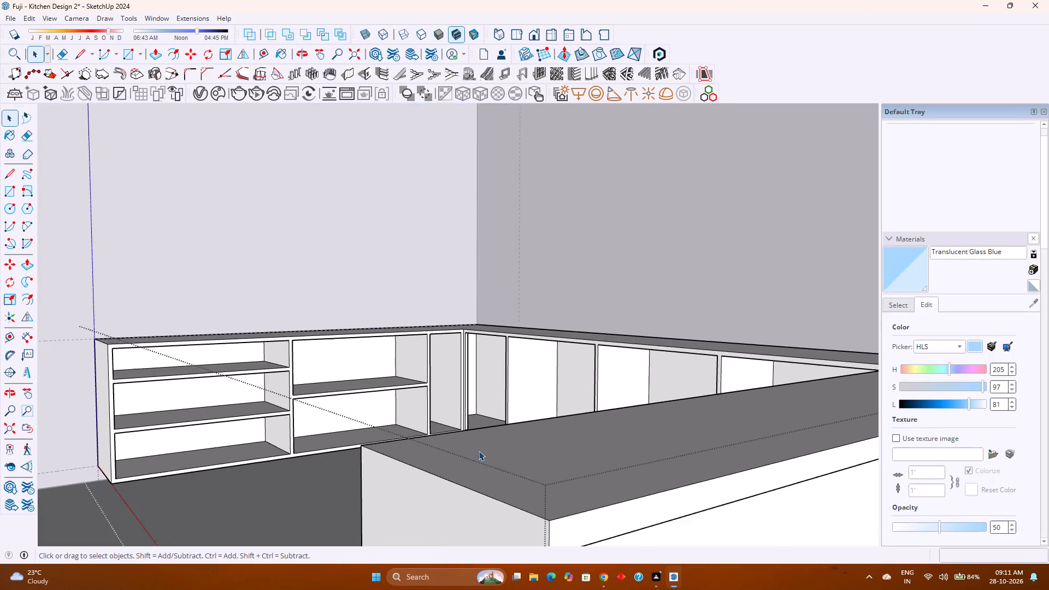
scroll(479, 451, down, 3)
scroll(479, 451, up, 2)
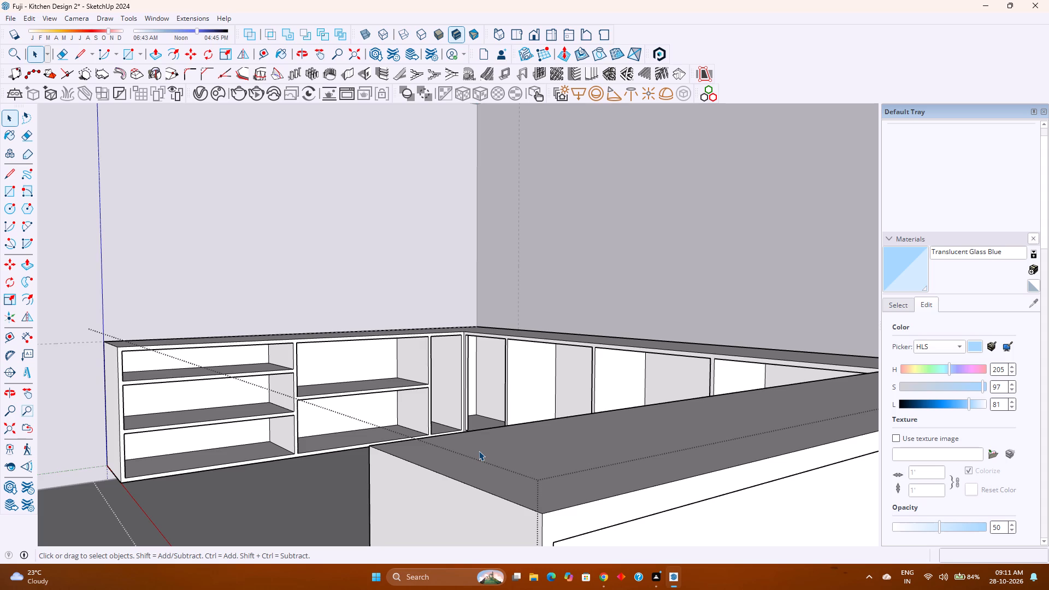
Add a middle line on the back panel of the back run's corner bay by copying its bottom edge to the top, divided by 2.
middle_drag(507, 485, 653, 493)
middle_click(653, 493)
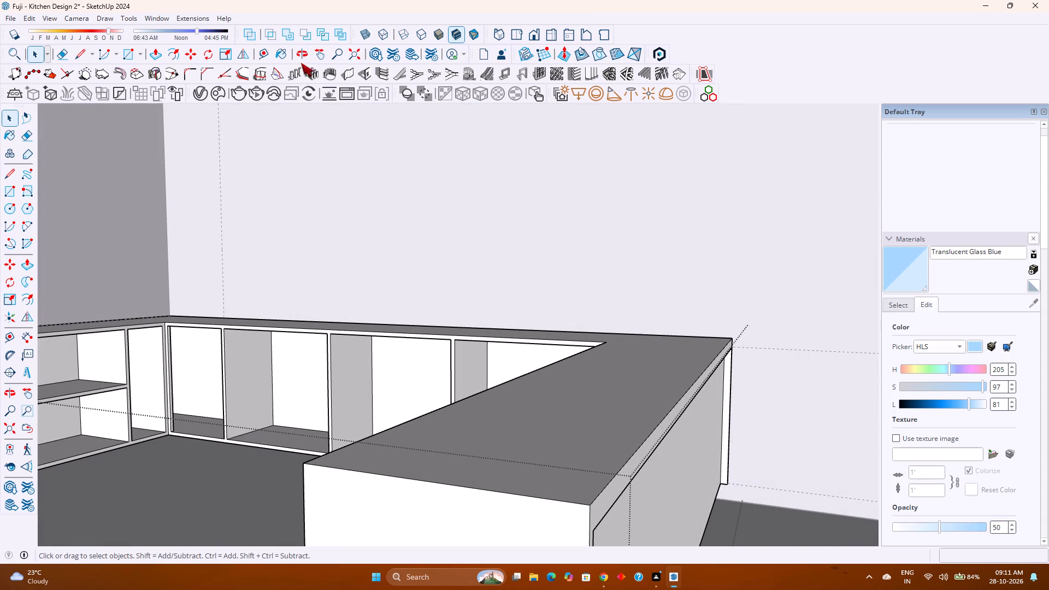
shift+middle_drag(271, 297, 457, 264)
middle_click(457, 264)
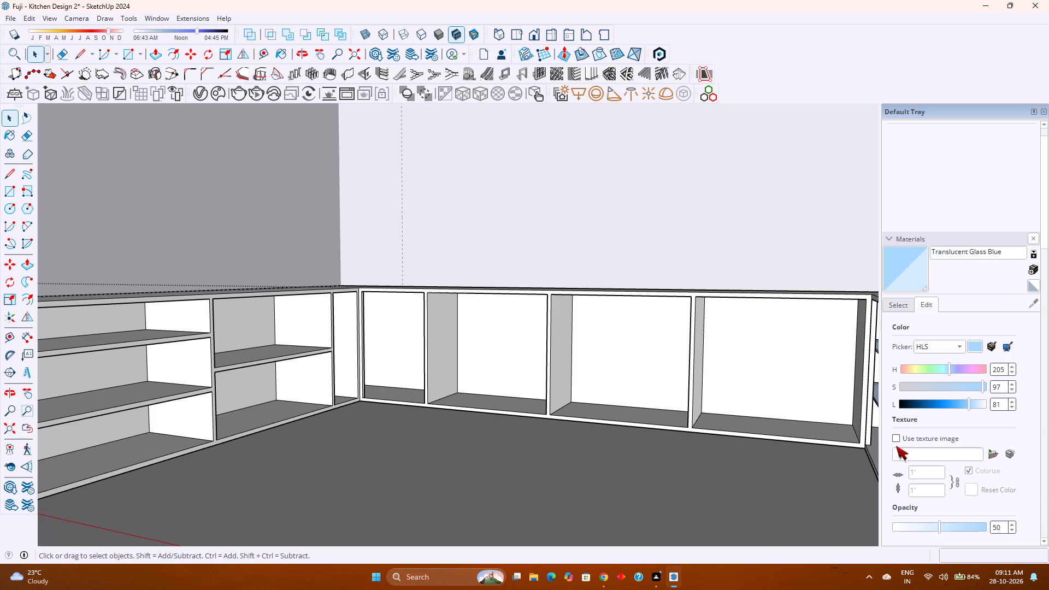
scroll(384, 389, up, 3)
middle_drag(384, 389, 444, 394)
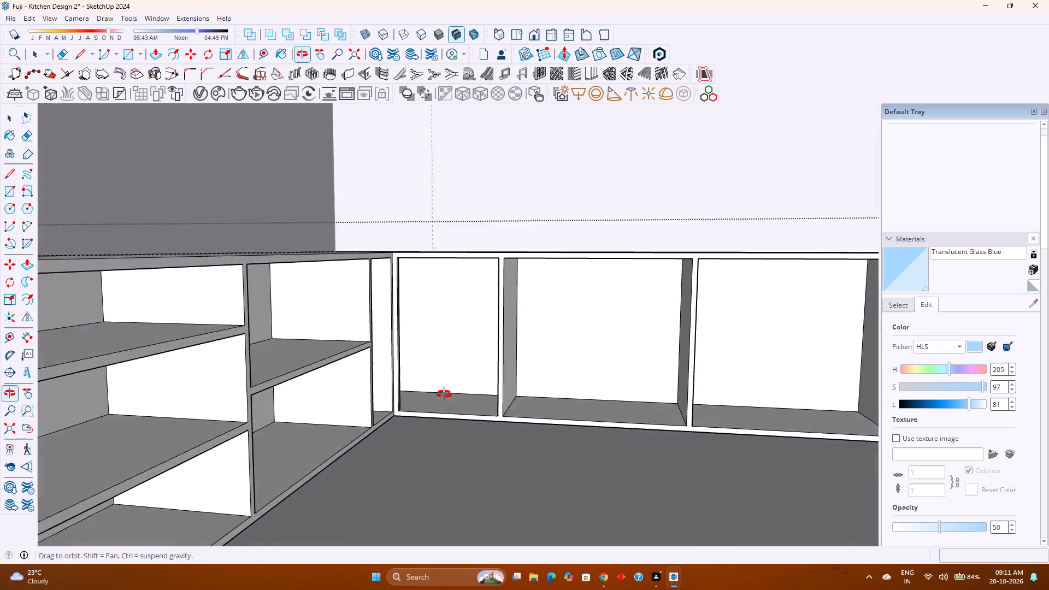
middle_drag(444, 394, 395, 404)
middle_click(395, 404)
scroll(393, 404, up, 4)
click(404, 387)
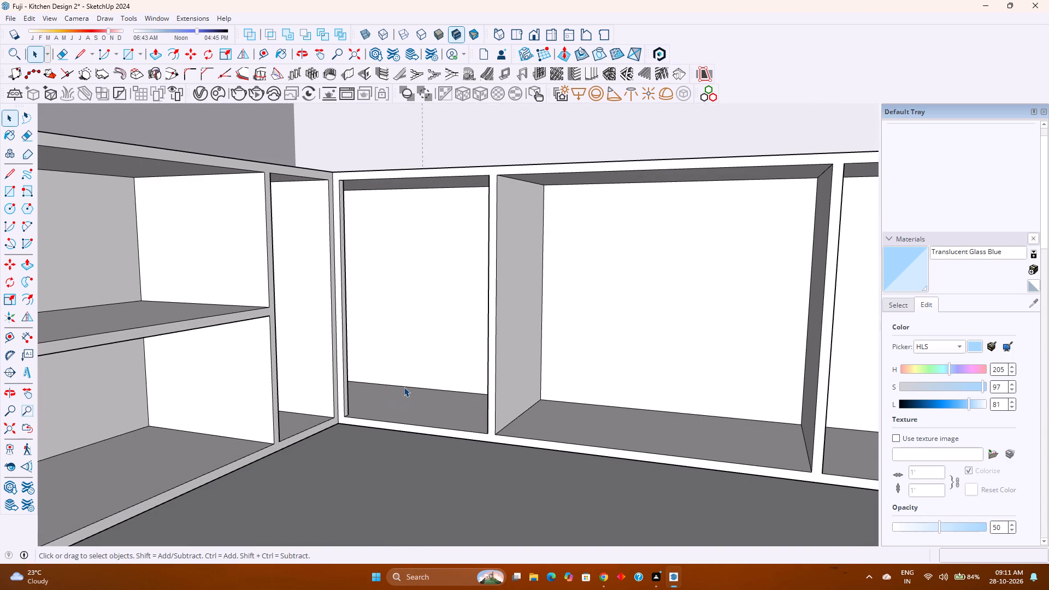
middle_drag(405, 387, 458, 392)
middle_click(458, 393)
middle_drag(485, 399, 520, 399)
middle_click(520, 399)
key(m)
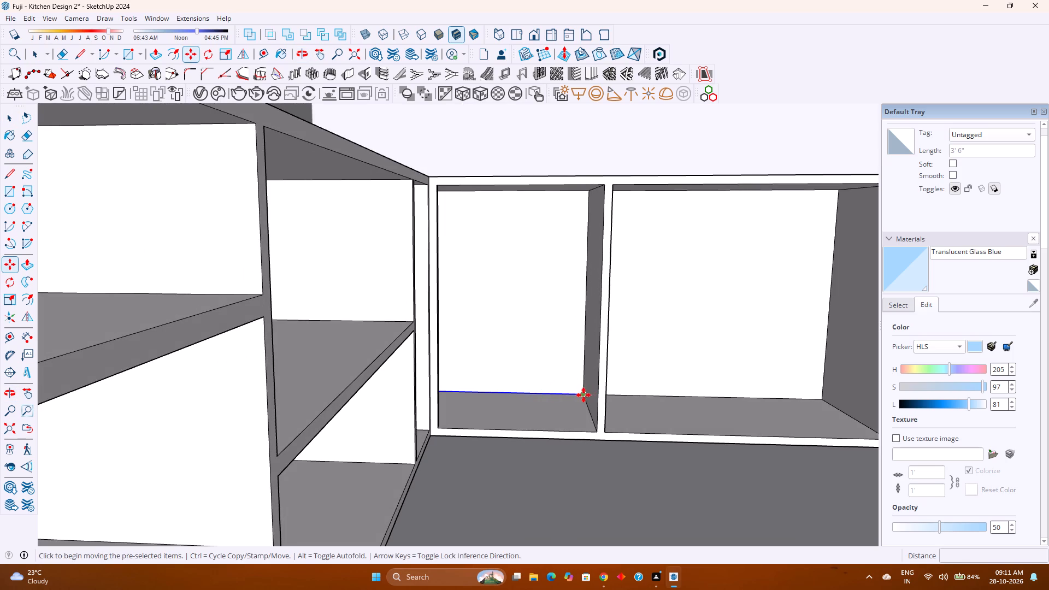
click(582, 395)
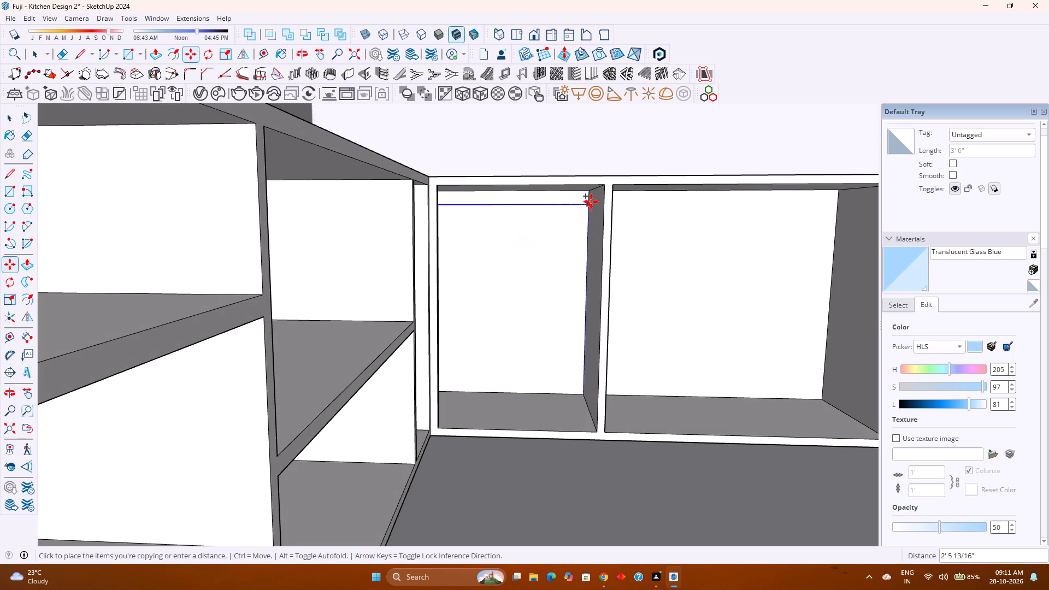
scroll(586, 197, up, 7)
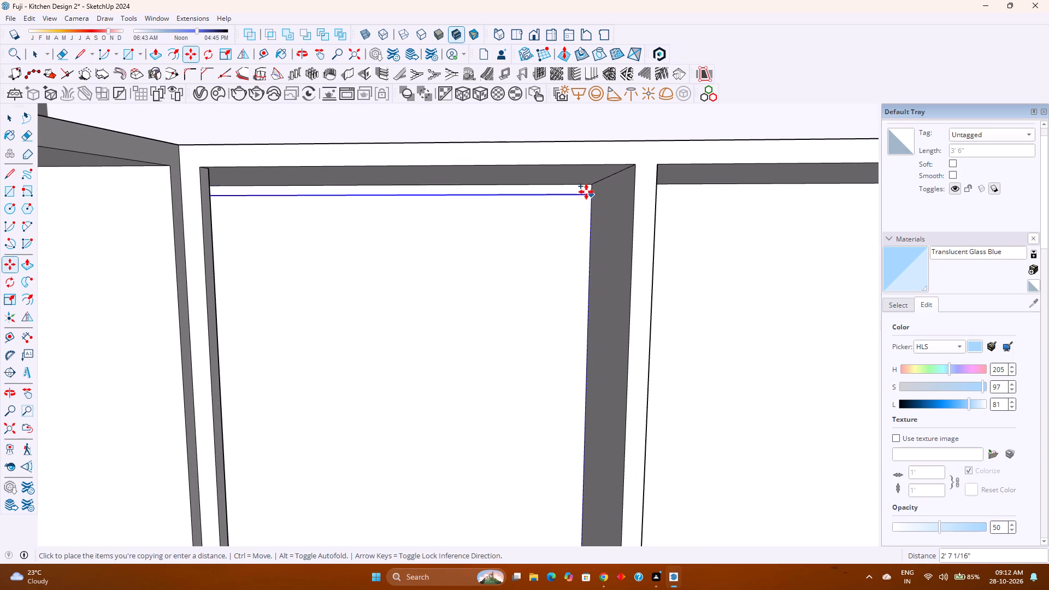
click(591, 186)
scroll(550, 269, down, 4)
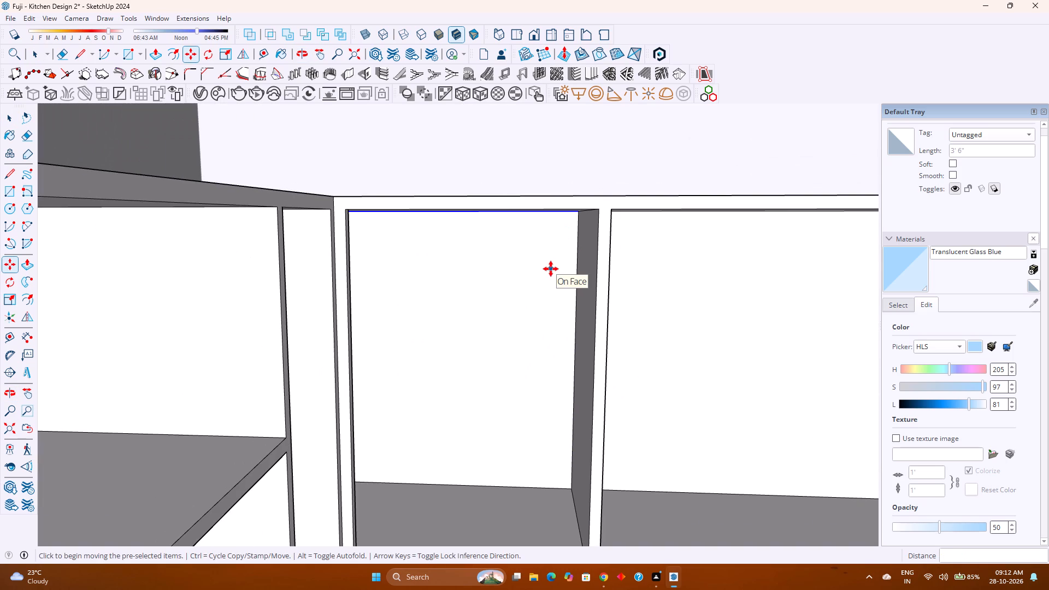
text(/2)
key(Return)
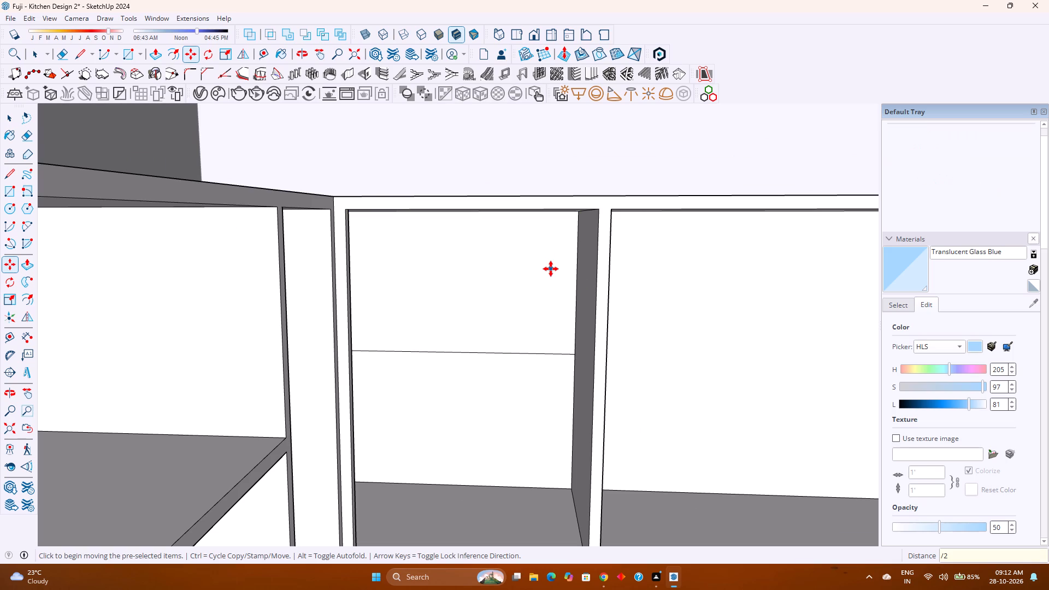
Outline a 1" shelf strip in the corner bay by moving the middle line up 0.5" and copying it 1" down.
key(space)
click(493, 353)
scroll(497, 351, down, 2)
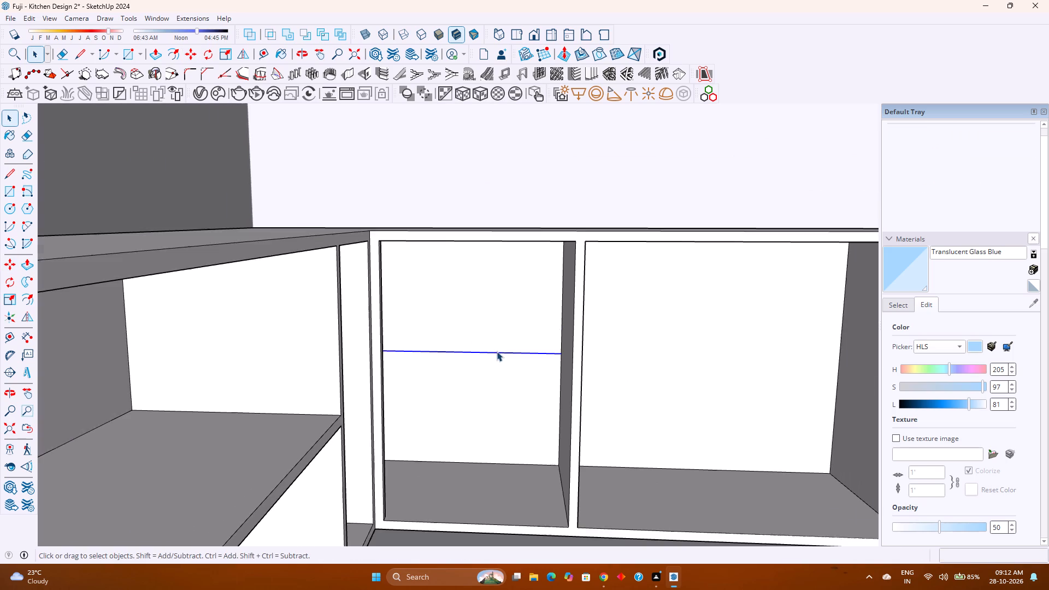
middle_drag(497, 351, 457, 349)
middle_click(457, 349)
scroll(457, 347, down, 6)
middle_drag(457, 347, 296, 371)
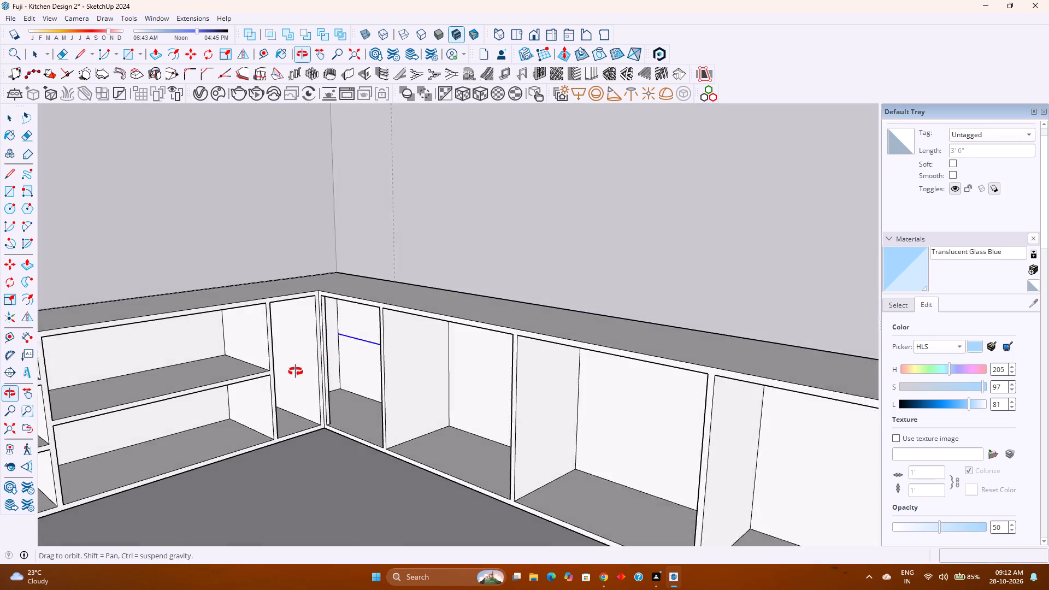
middle_drag(296, 371, 282, 373)
middle_click(282, 373)
scroll(282, 373, down, 3)
middle_drag(282, 374, 392, 371)
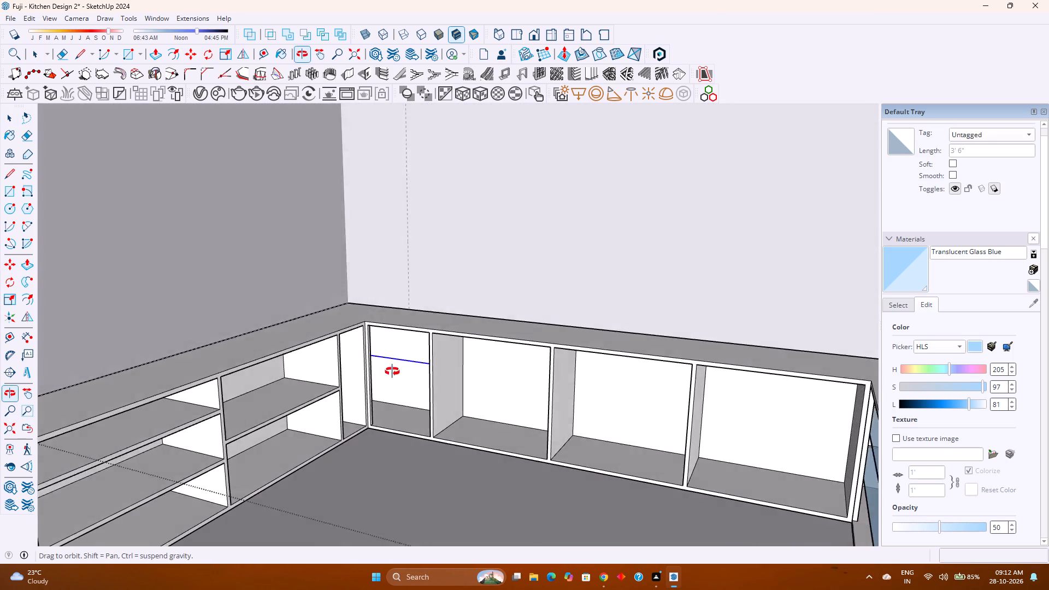
middle_drag(392, 371, 421, 349)
middle_click(421, 349)
scroll(422, 350, up, 3)
middle_drag(429, 352, 484, 356)
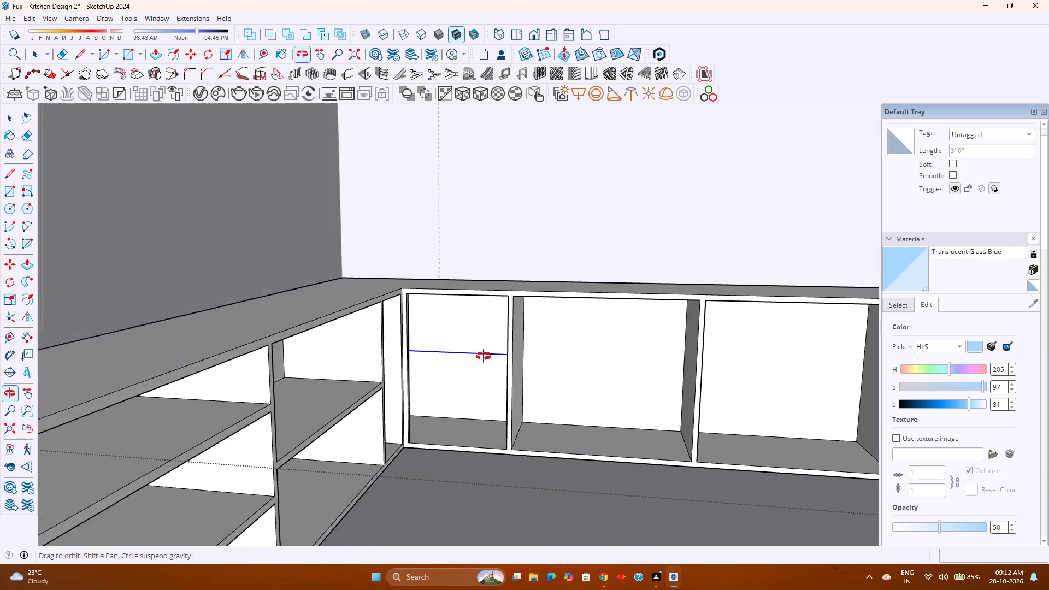
middle_drag(484, 356, 495, 357)
middle_click(495, 357)
scroll(503, 362, up, 8)
middle_drag(510, 367, 519, 364)
middle_click(519, 364)
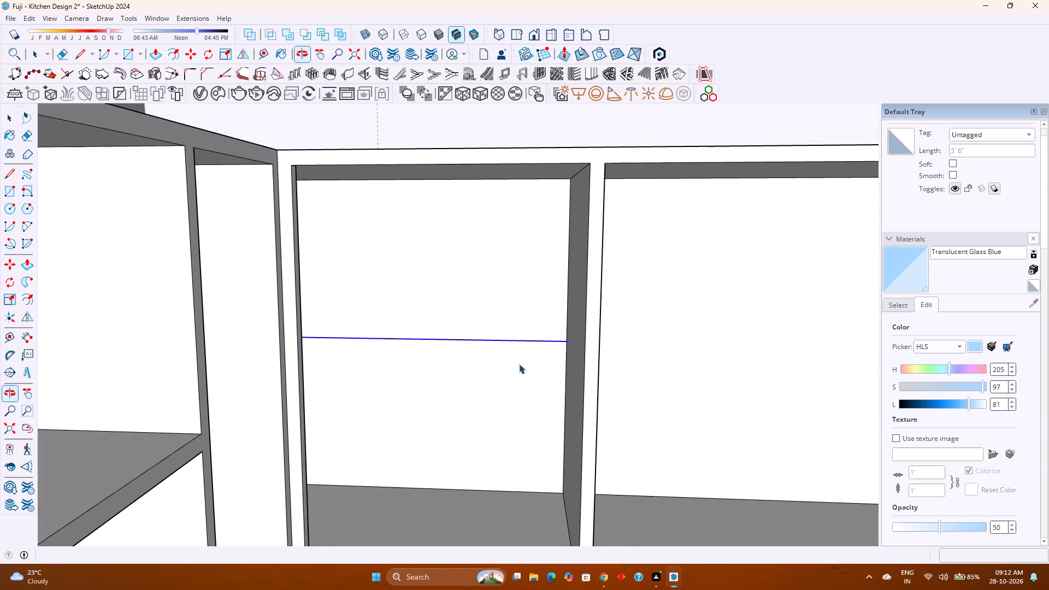
key(m)
click(565, 341)
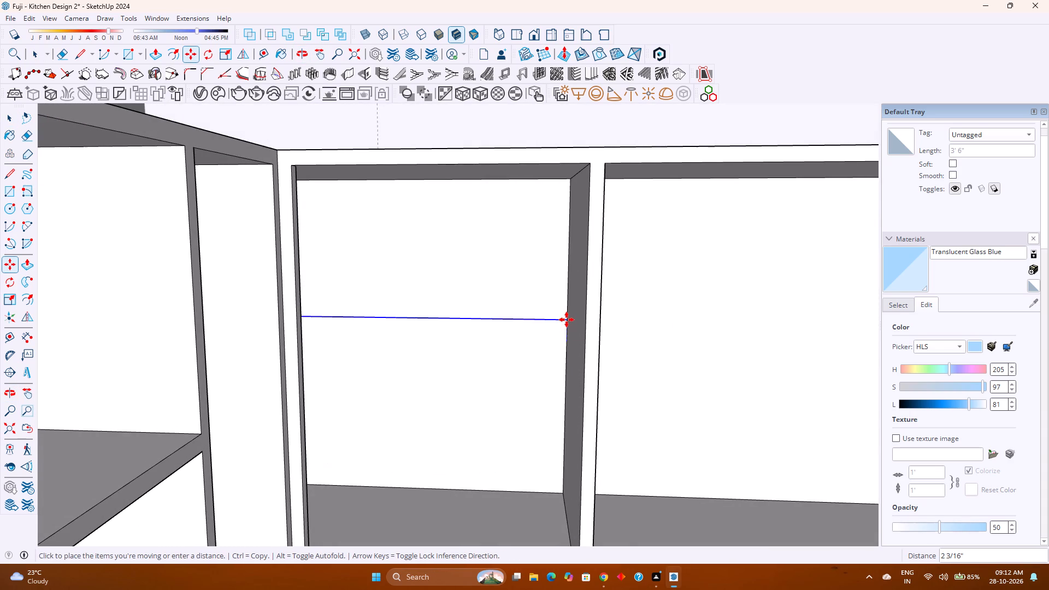
key(Up)
key(0)
key(period)
key(5)
key(Return)
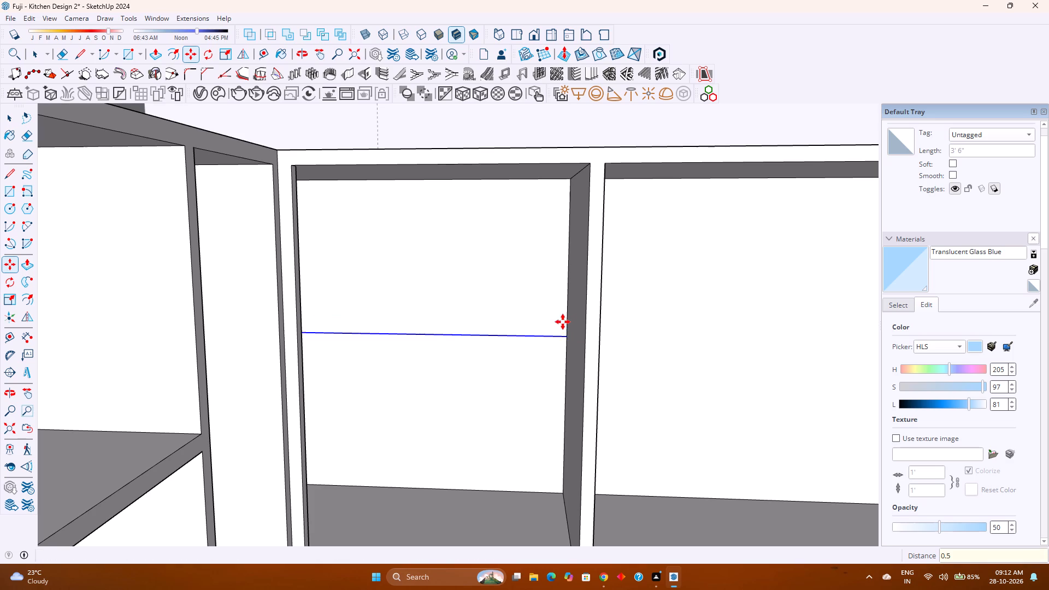
click(565, 334)
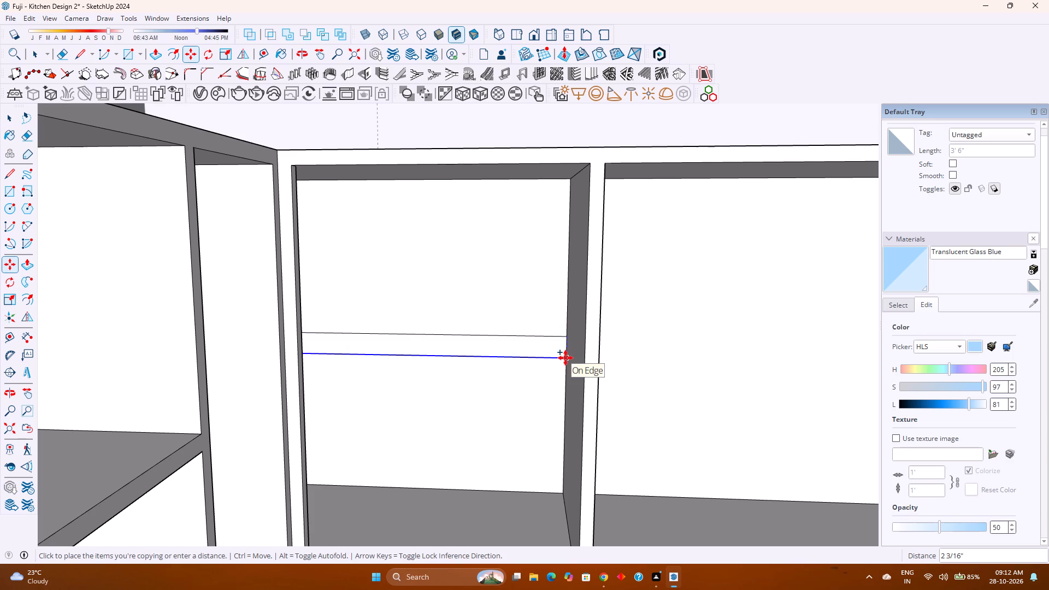
key(Up)
key(1)
key(Return)
Extrude the corner bay's 1" shelf strip 1'7" out toward the front of the back run.
key(p)
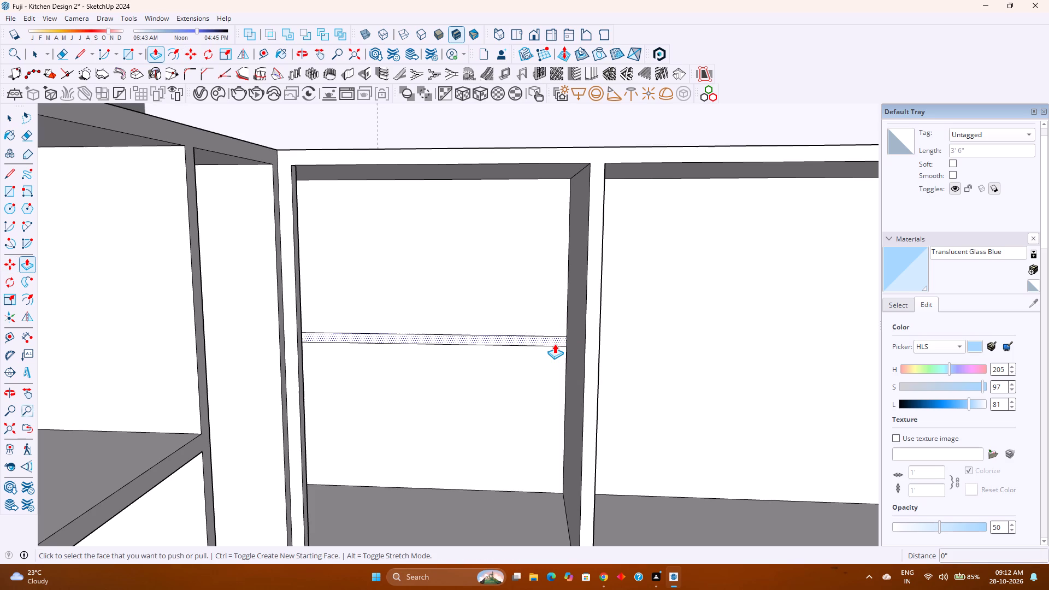
click(555, 343)
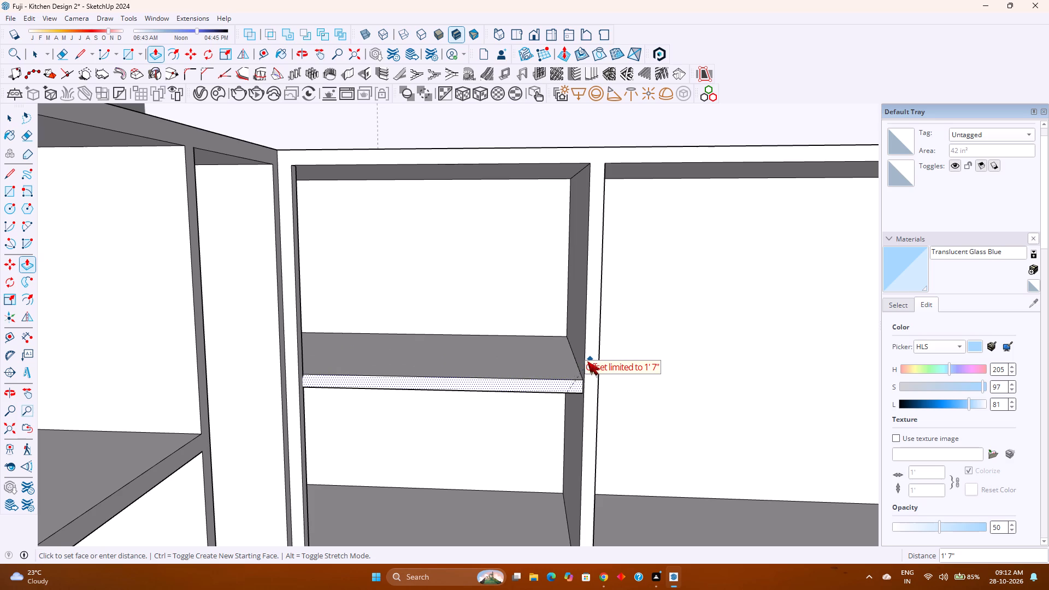
scroll(586, 366, up, 9)
middle_drag(561, 375, 602, 394)
middle_click(602, 394)
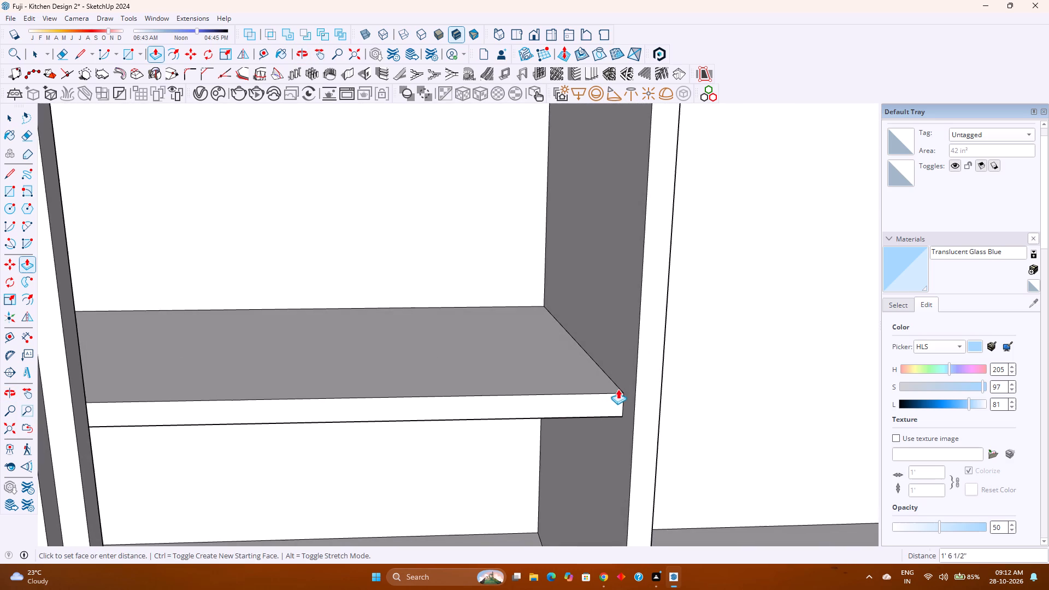
click(87, 402)
scroll(123, 400, up, 2)
middle_drag(124, 400, 72, 404)
middle_click(72, 404)
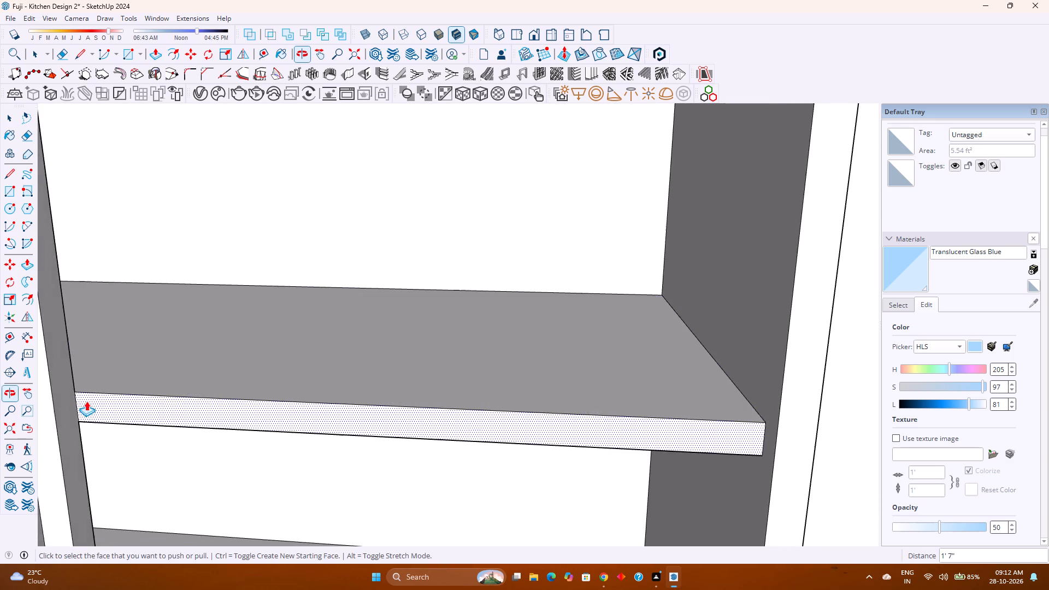
scroll(163, 399, down, 7)
middle_drag(279, 403, 117, 406)
middle_click(117, 406)
scroll(133, 402, down, 4)
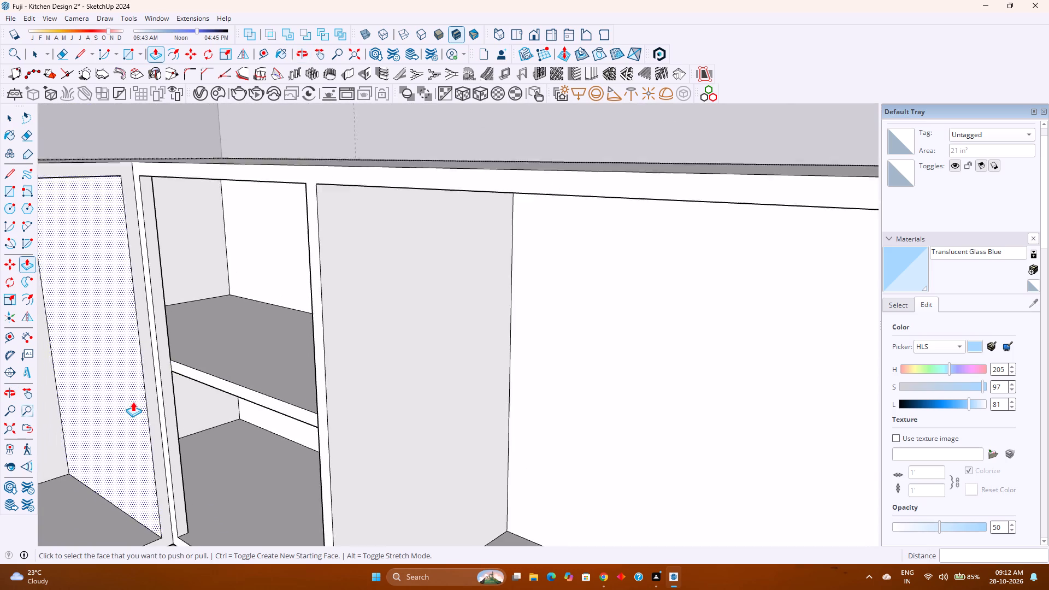
middle_drag(151, 399, 179, 396)
middle_click(179, 396)
scroll(218, 386, down, 4)
middle_drag(229, 398, 316, 367)
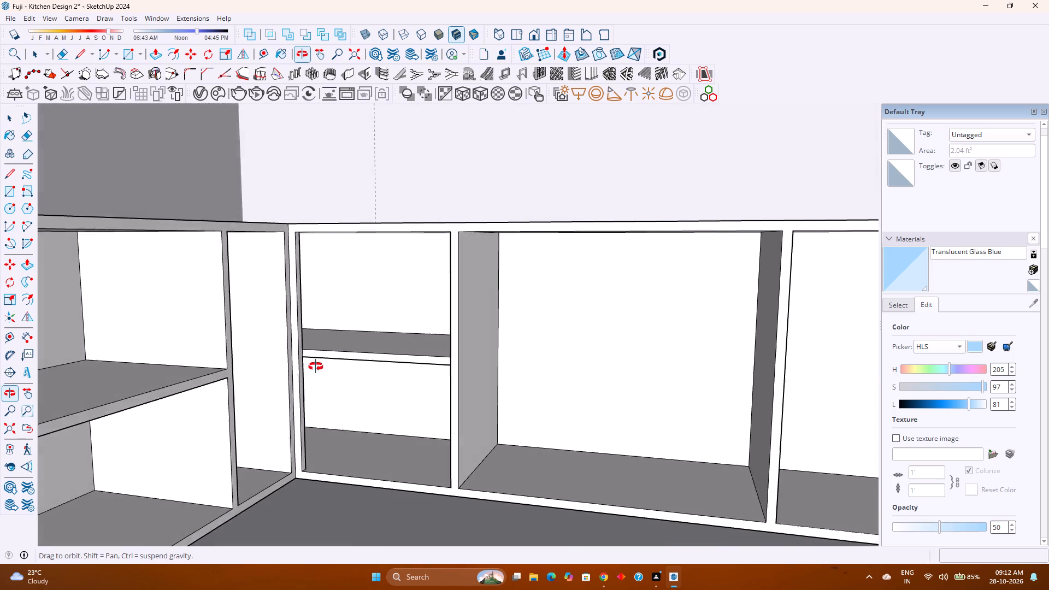
middle_drag(316, 367, 321, 367)
middle_click(322, 367)
key(space)
key(Escape)
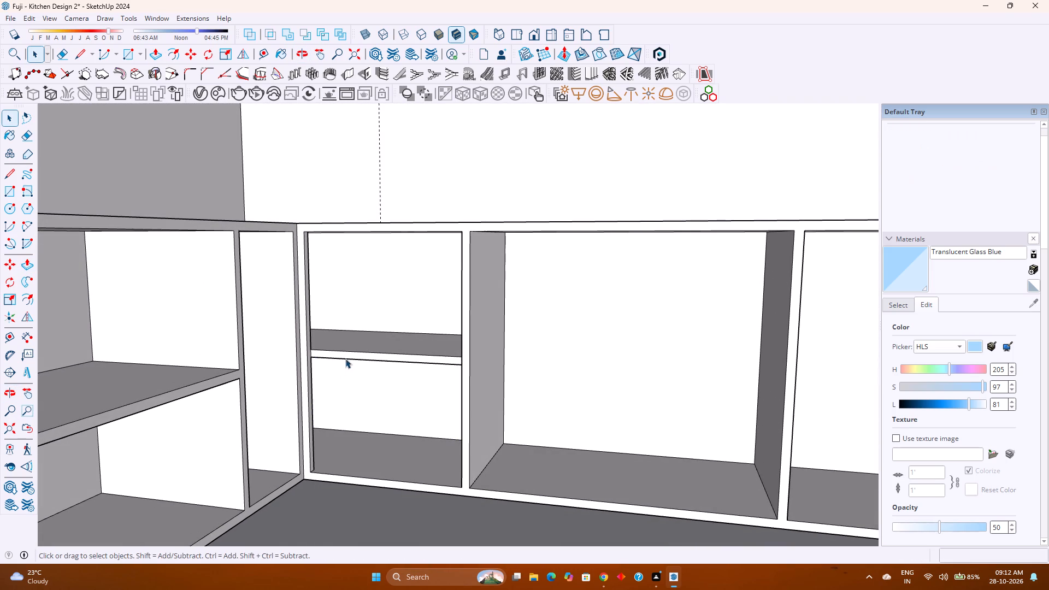
Examine the whole U-shaped base cabinet from the front, above and inside, checking the shelves in the side and back runs.
scroll(345, 358, down, 3)
shift+middle_drag(478, 371, 330, 349)
shift+middle_click(330, 349)
scroll(328, 349, down, 1)
middle_drag(328, 349, 366, 331)
middle_click(367, 331)
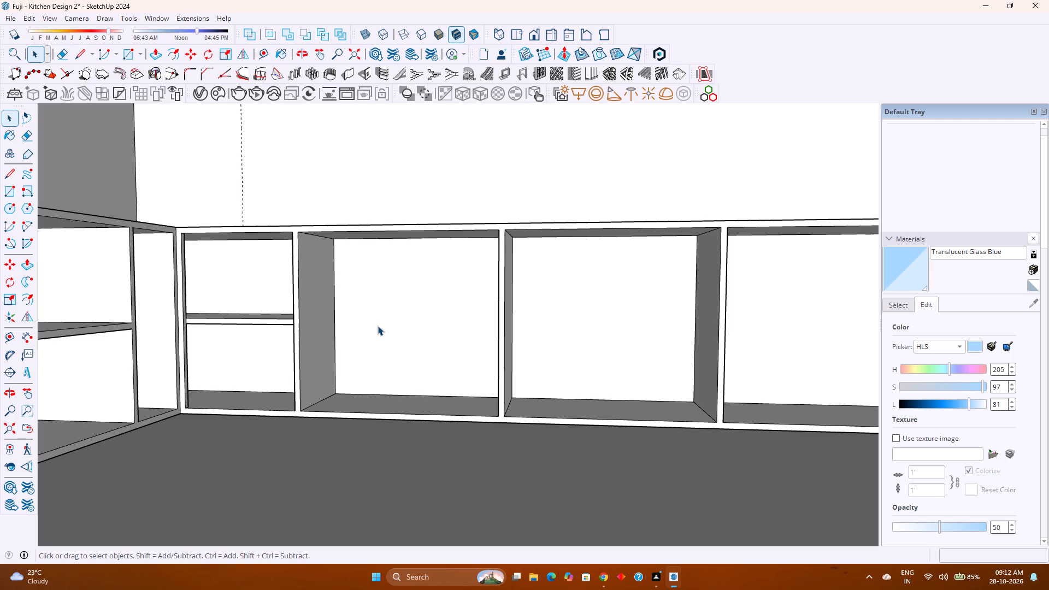
scroll(378, 326, down, 4)
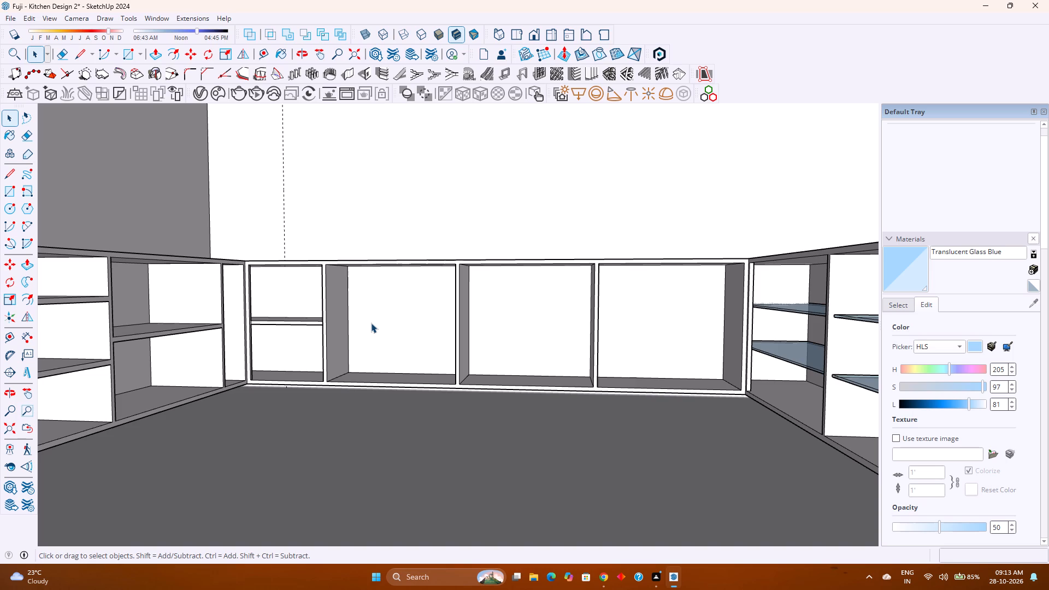
scroll(528, 301, down, 5)
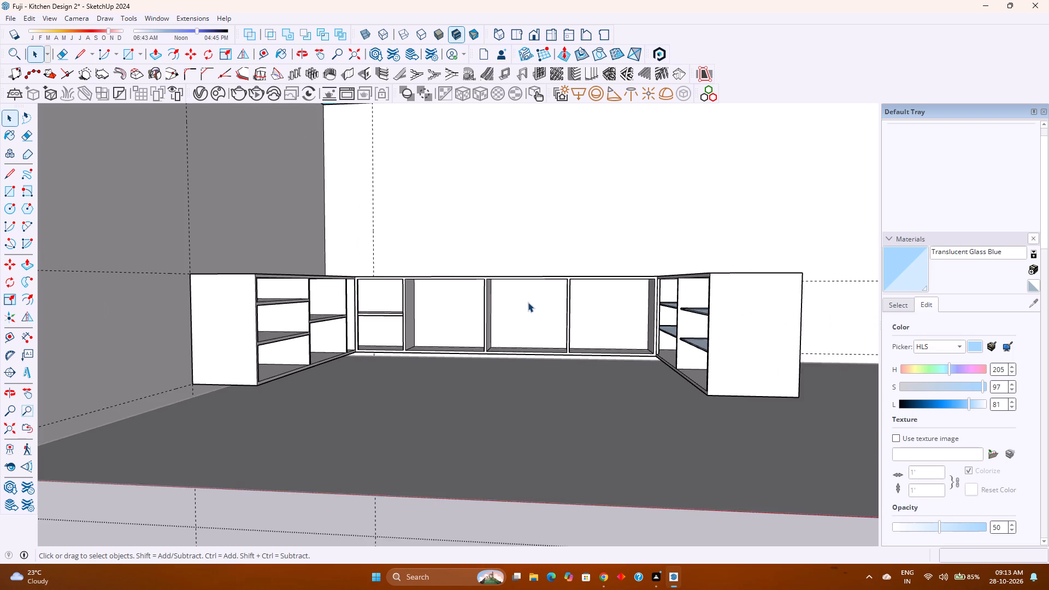
scroll(528, 302, up, 2)
middle_drag(528, 302, 463, 371)
middle_click(463, 371)
scroll(458, 356, down, 3)
middle_drag(419, 357, 441, 329)
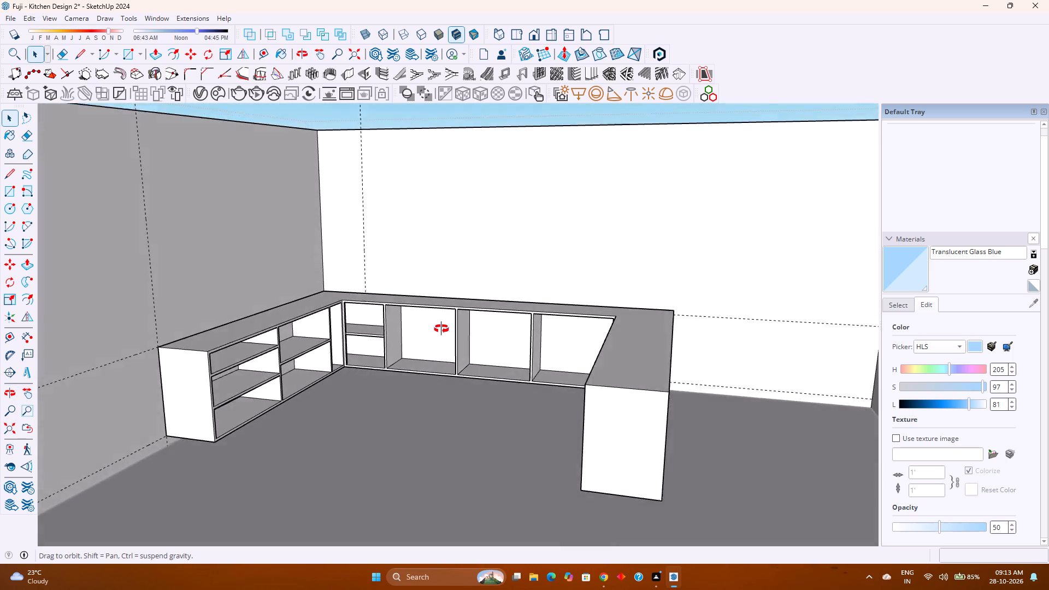
middle_drag(441, 329, 420, 433)
middle_drag(439, 343, 354, 493)
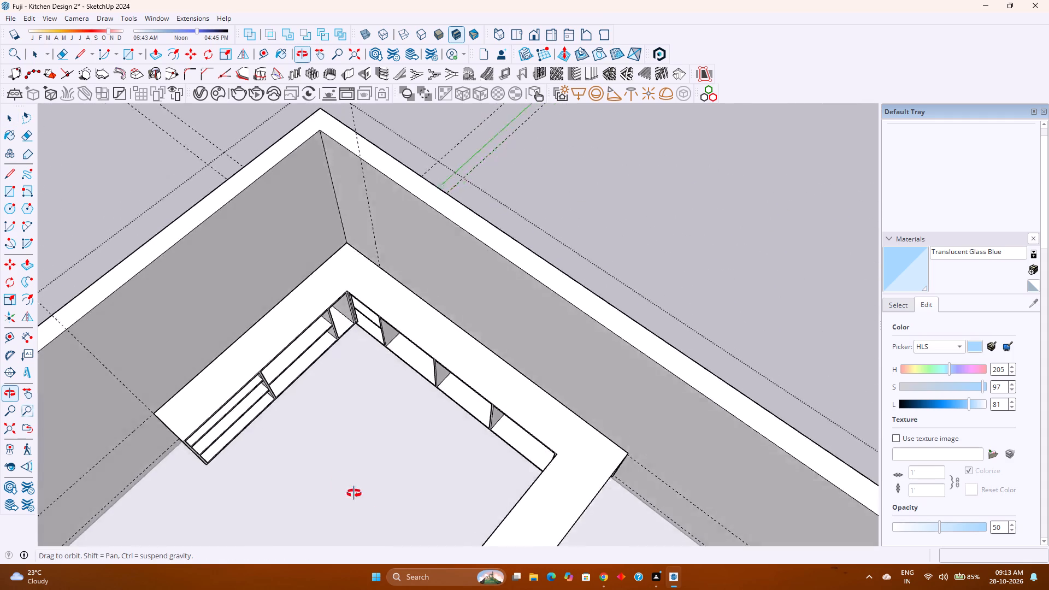
middle_drag(354, 493, 555, 541)
middle_click(540, 482)
scroll(540, 469, down, 3)
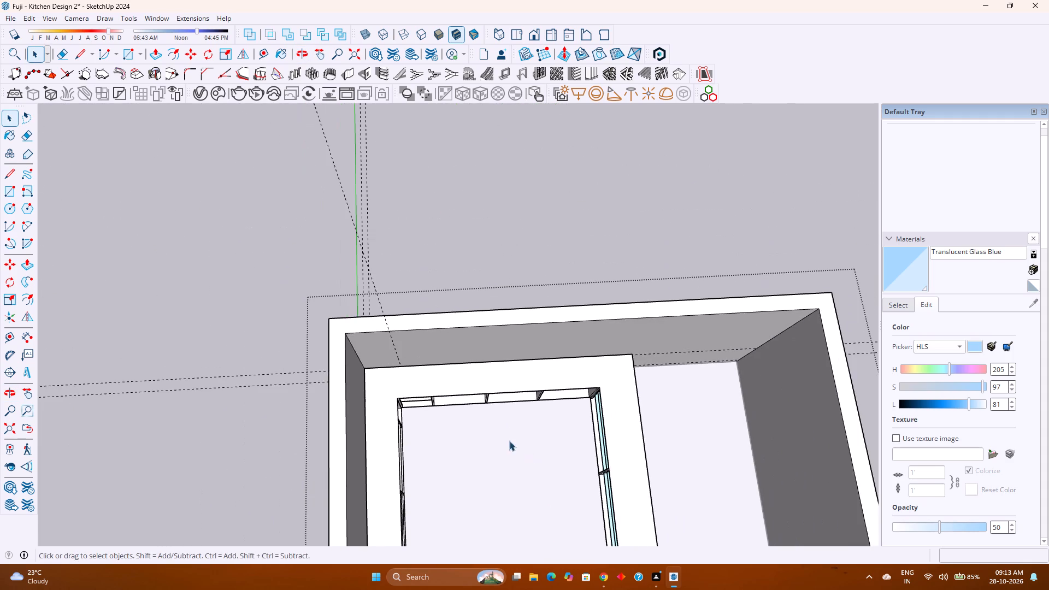
middle_drag(492, 401, 481, 343)
middle_click(481, 343)
middle_drag(529, 511, 496, 338)
middle_click(496, 338)
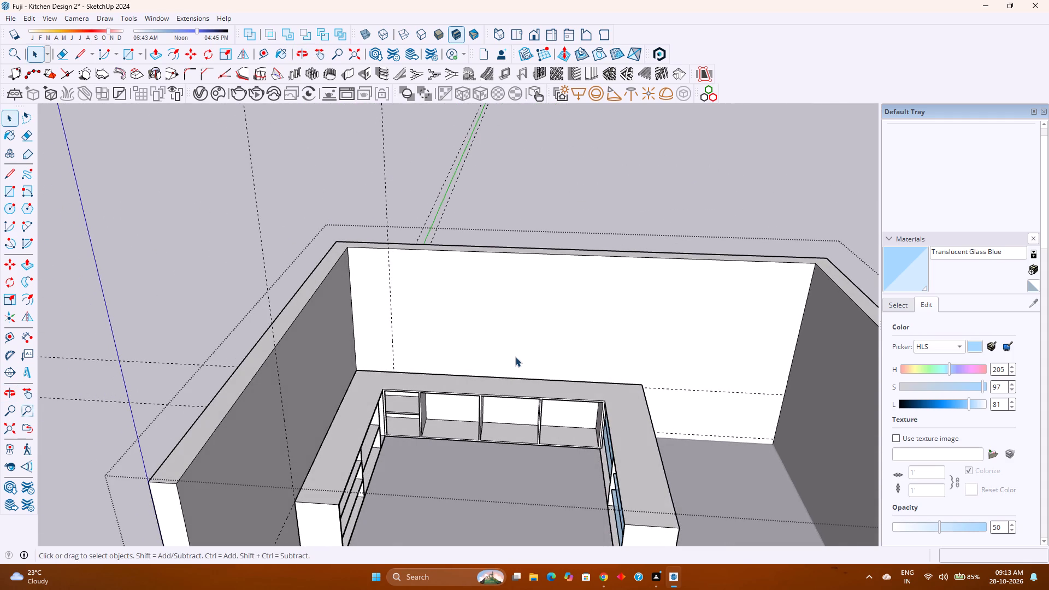
scroll(515, 357, down, 3)
middle_drag(470, 442, 417, 345)
middle_click(417, 345)
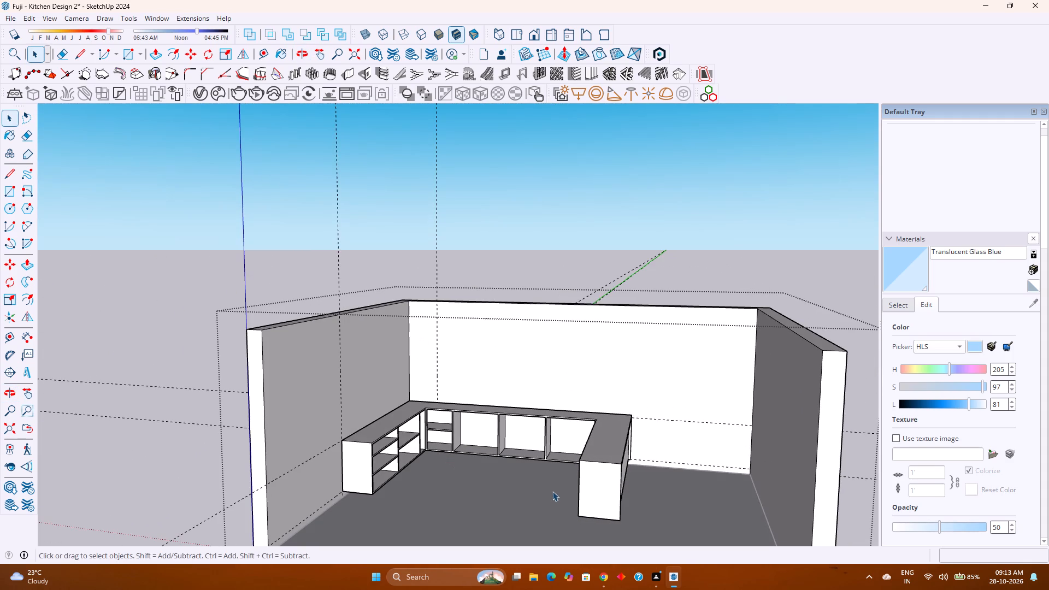
scroll(552, 487, up, 5)
middle_drag(547, 474, 652, 395)
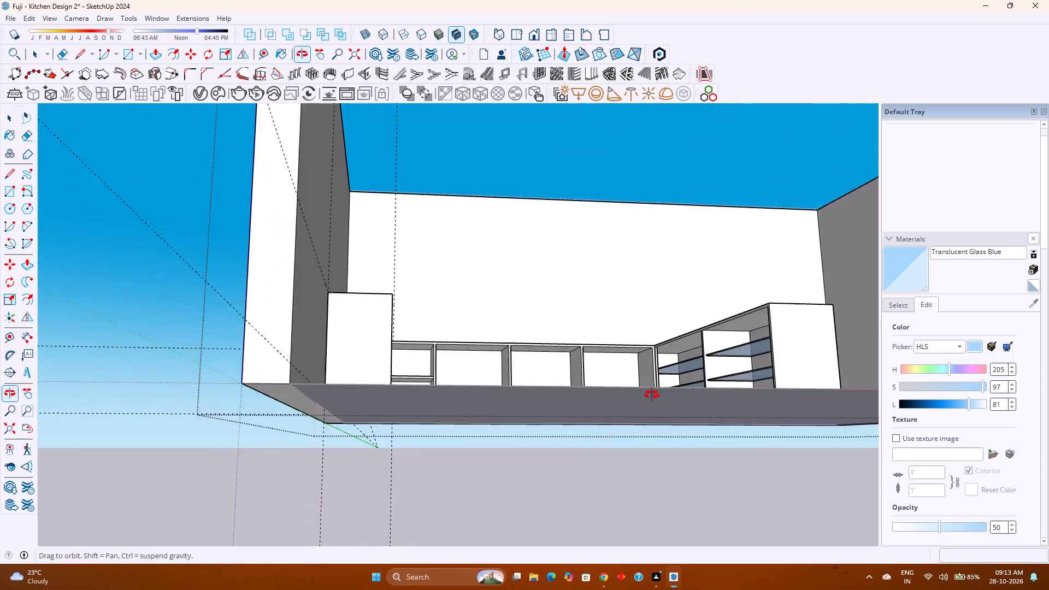
middle_drag(652, 395, 610, 421)
middle_click(610, 430)
middle_click(610, 435)
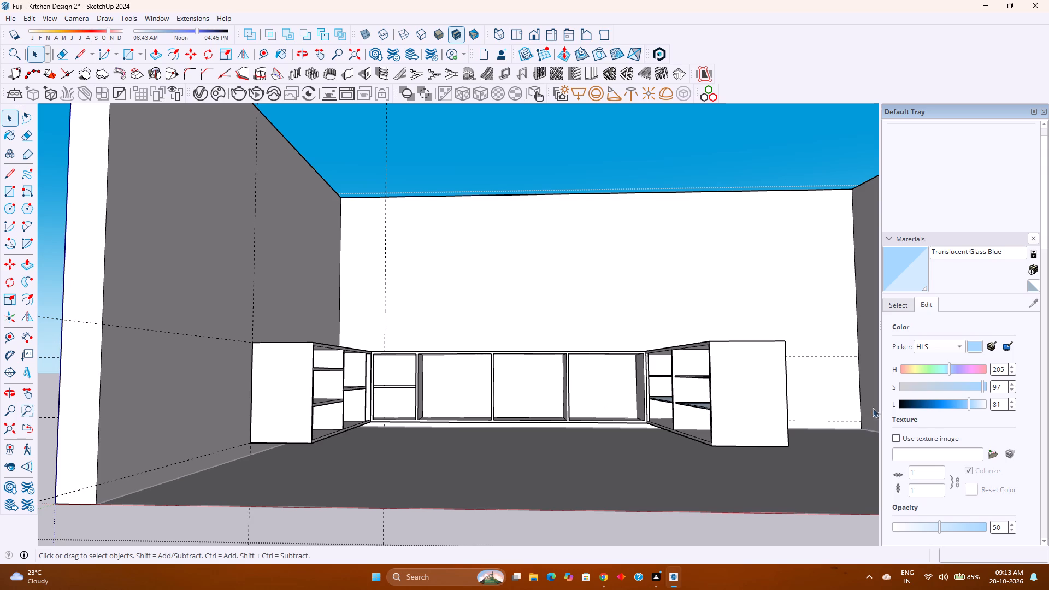
scroll(498, 299, down, 1)
middle_drag(497, 300, 490, 314)
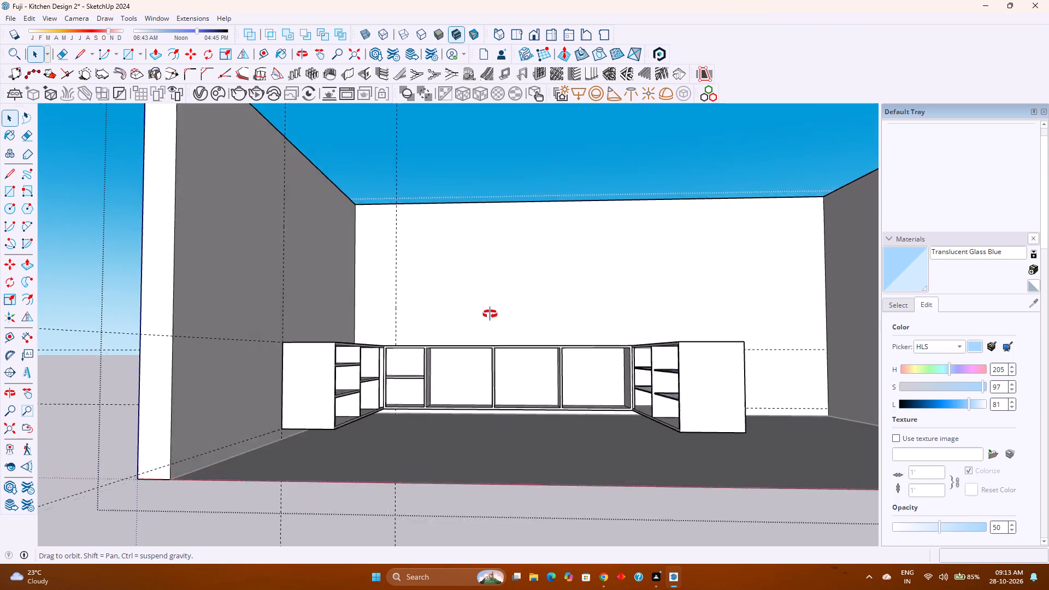
middle_drag(490, 314, 441, 384)
scroll(438, 385, up, 2)
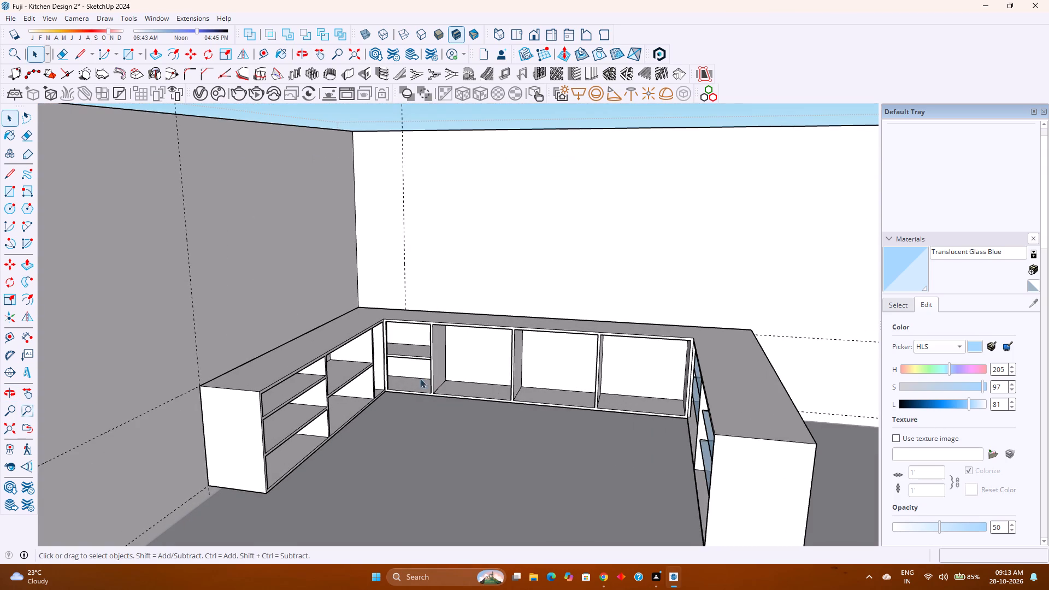
middle_drag(402, 379, 438, 365)
scroll(644, 396, up, 3)
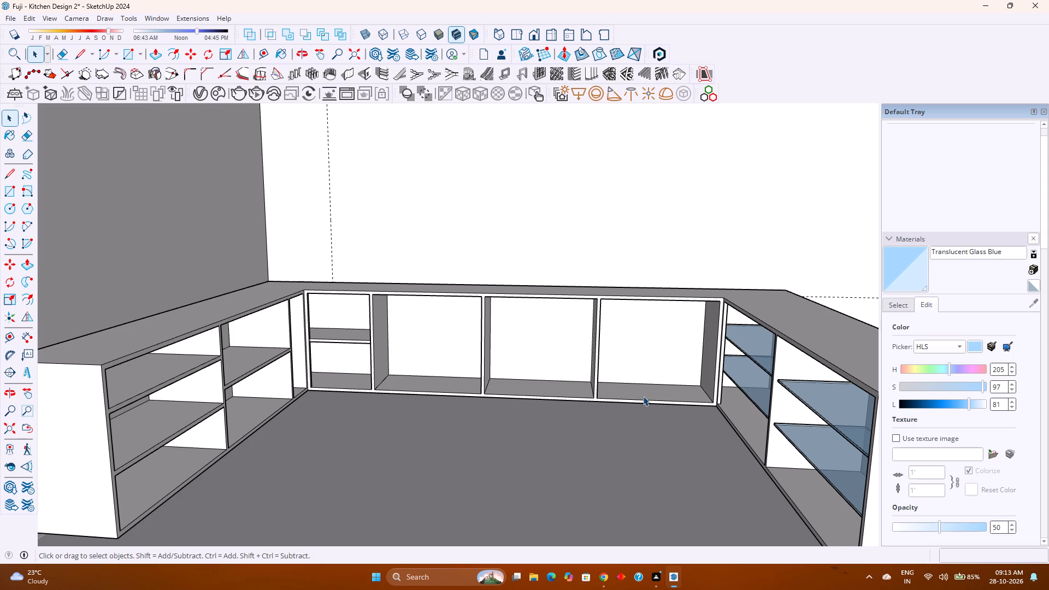
scroll(408, 399, up, 1)
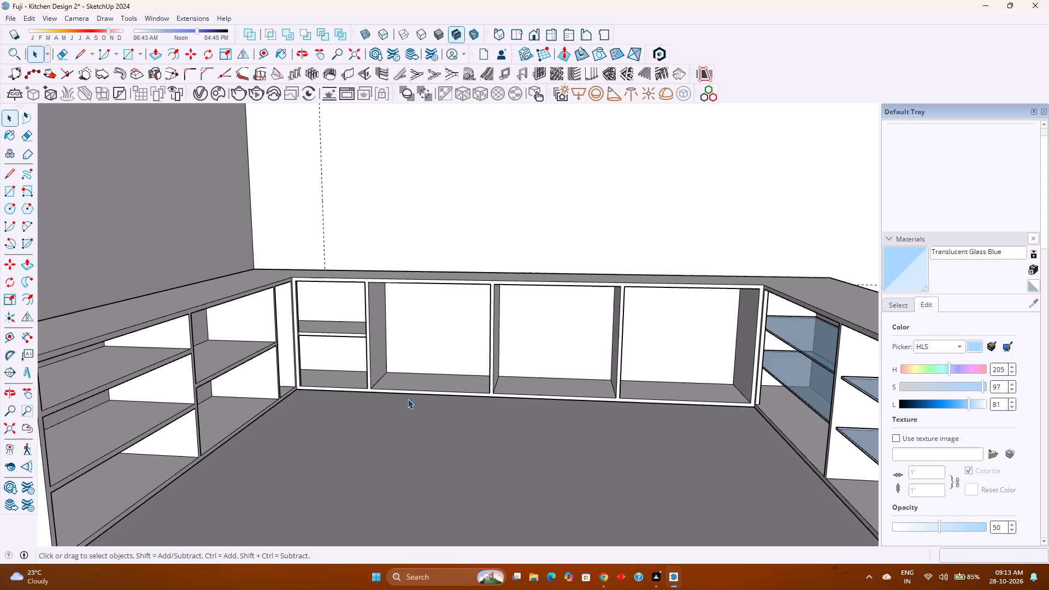
middle_drag(408, 399, 406, 358)
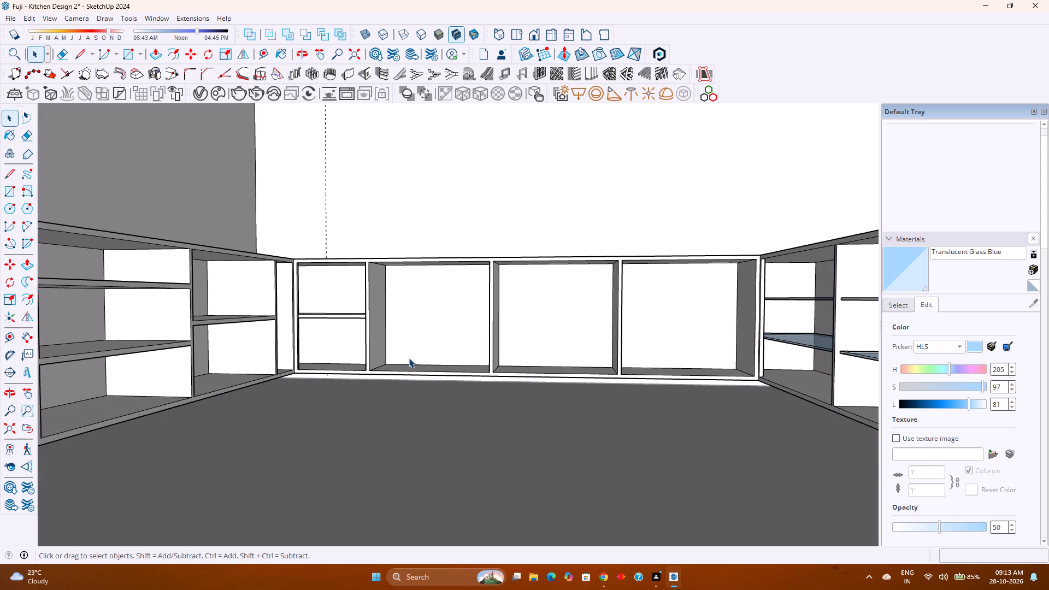
scroll(496, 329, down, 1)
middle_drag(496, 329, 485, 394)
middle_click(485, 394)
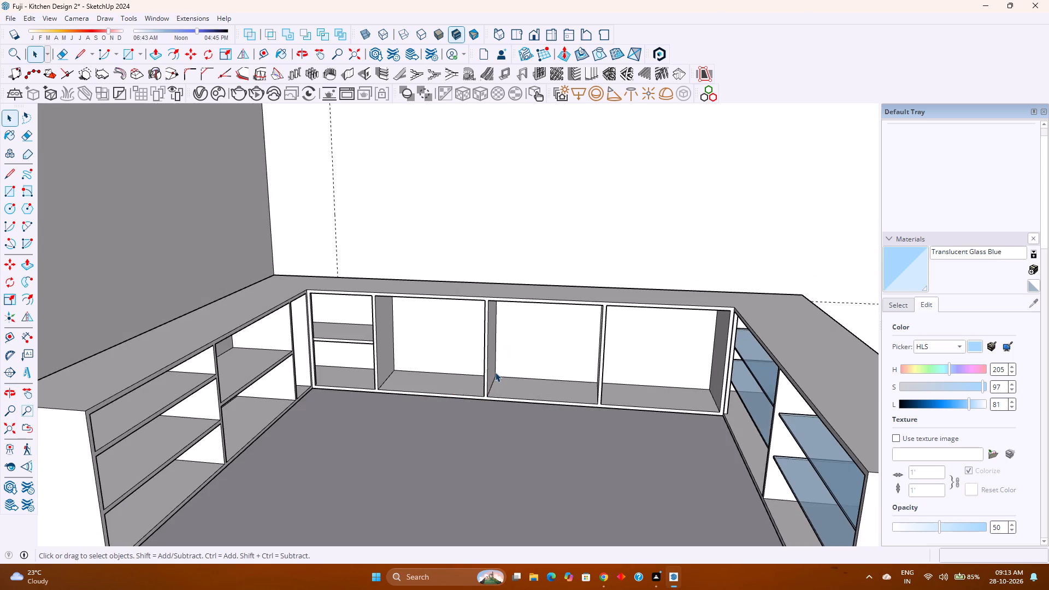
scroll(495, 369, down, 2)
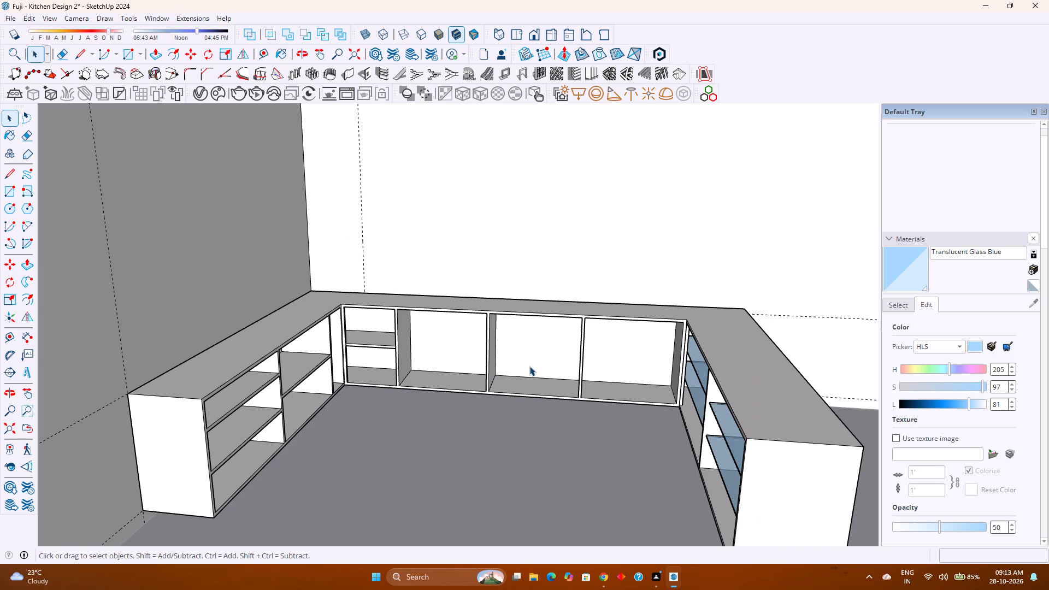
scroll(530, 366, down, 1)
Copy the base cabinet's U-shaped top face about 1' 4 5/8" straight up and make the copy a group.
click(724, 359)
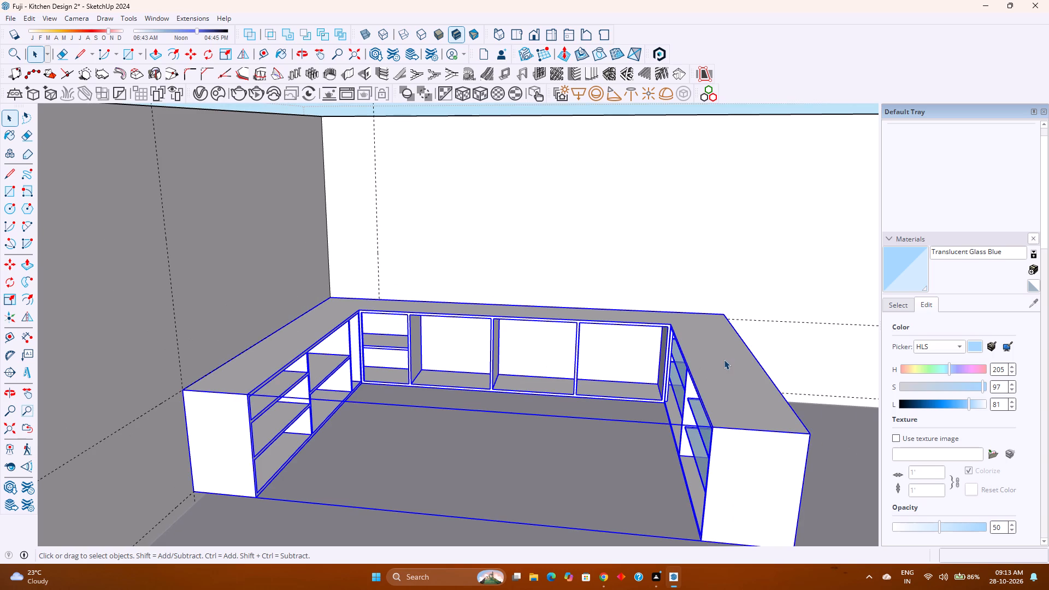
double_click(724, 359)
click(721, 361)
double_click(721, 361)
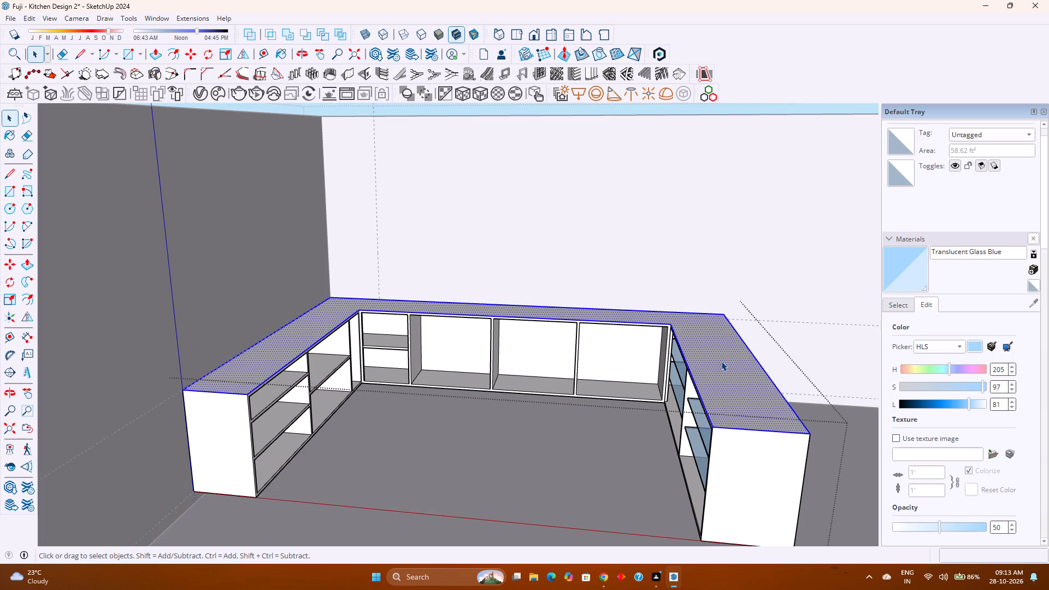
key(m)
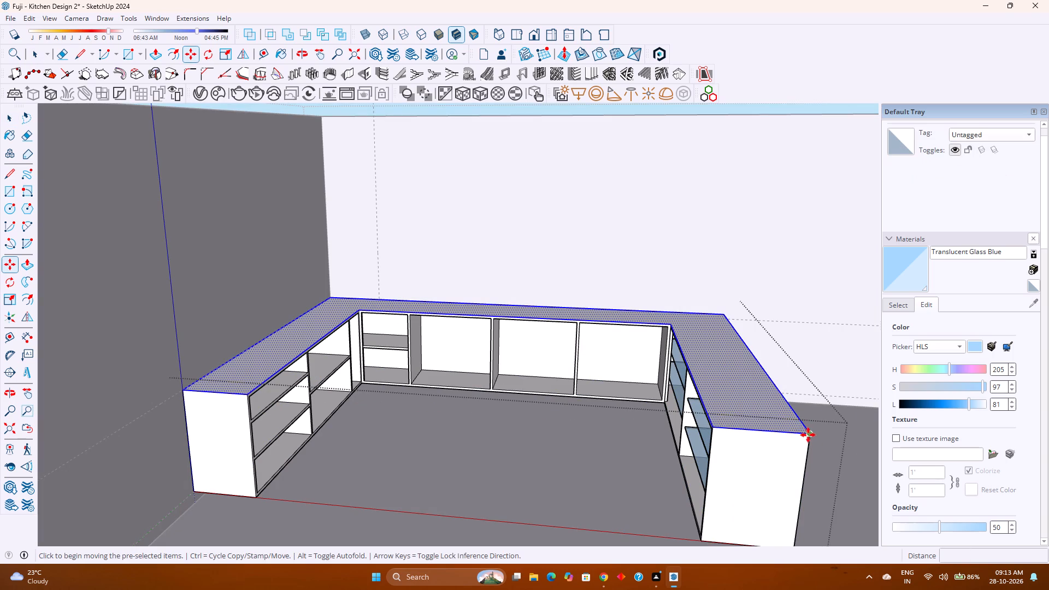
click(809, 435)
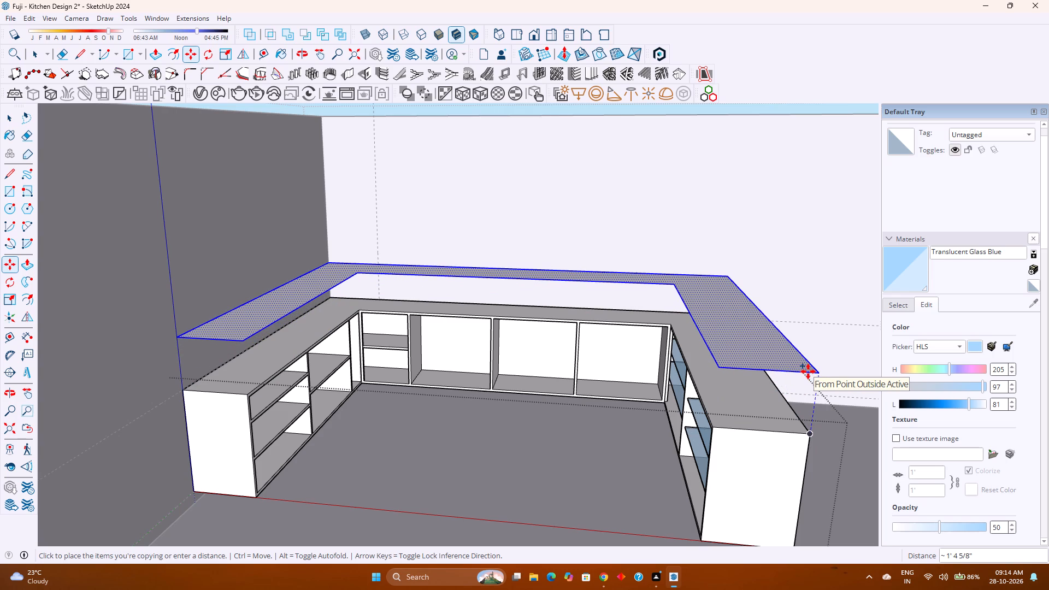
click(808, 371)
right_click(773, 361)
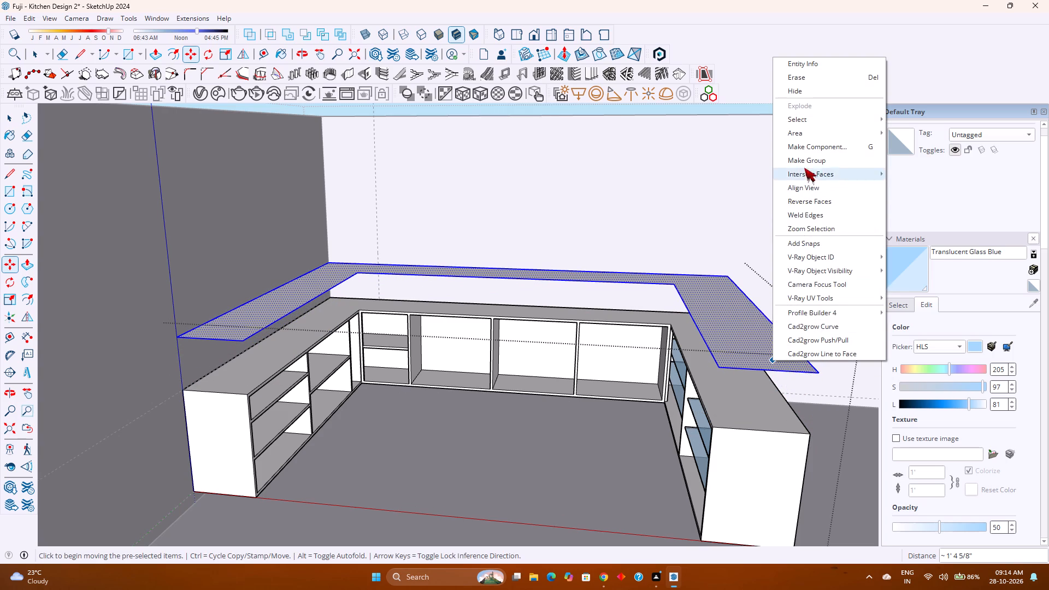
click(808, 162)
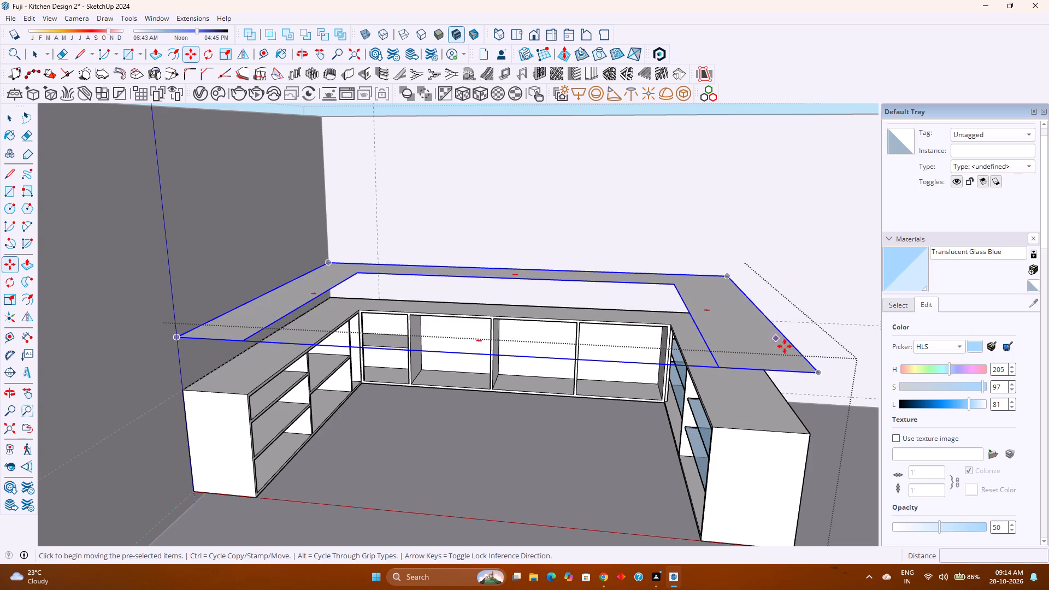
Move the grouped U-shaped face down so its outer front corner sits on the matching corner of the cabinet top.
click(822, 376)
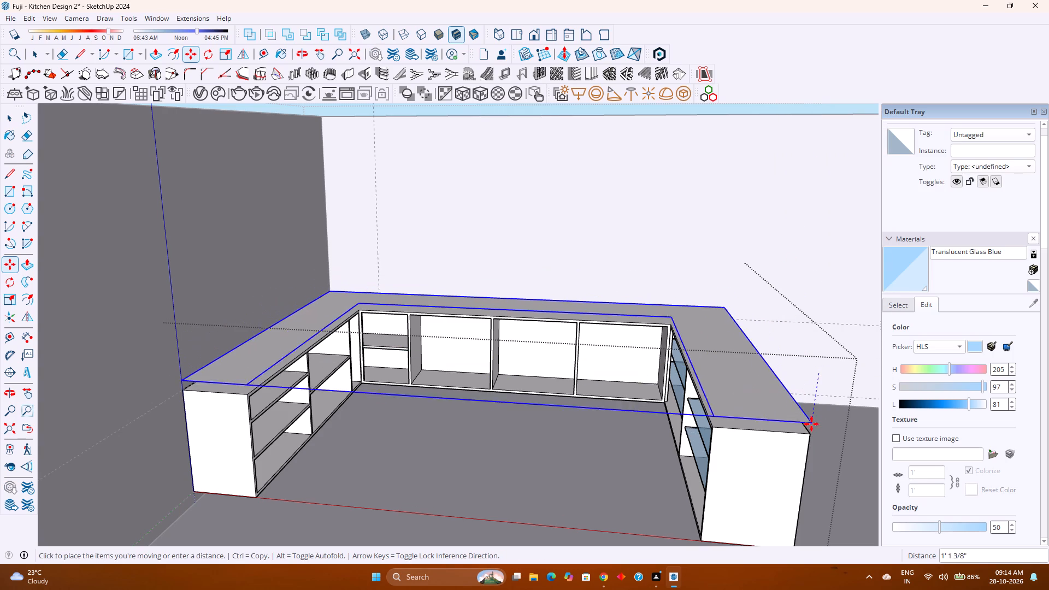
click(810, 435)
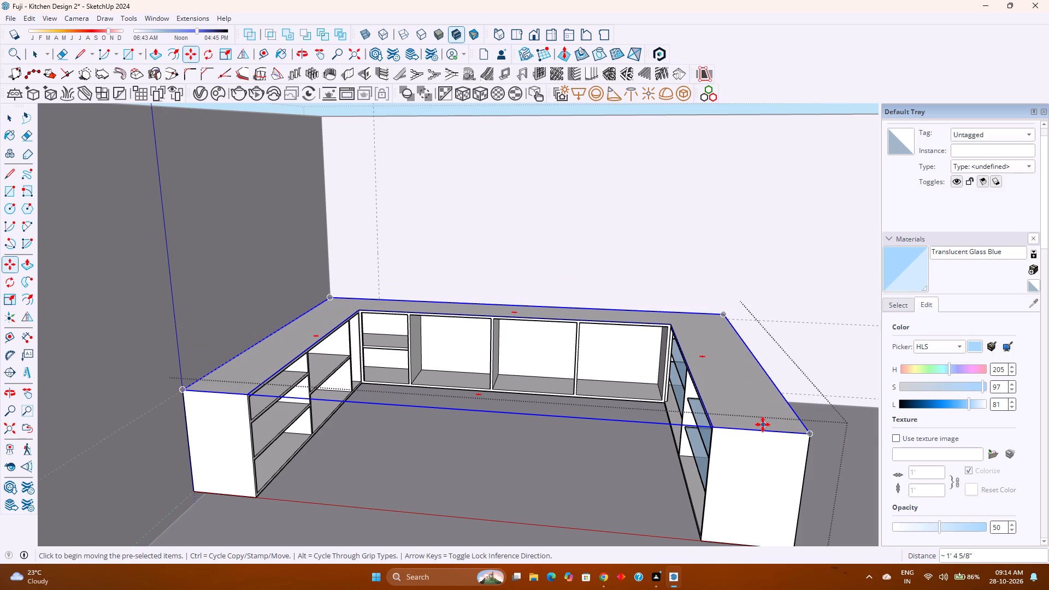
Open the U-shaped group and extrude its face 2" up to form the countertop slab.
key(space)
double_click(752, 386)
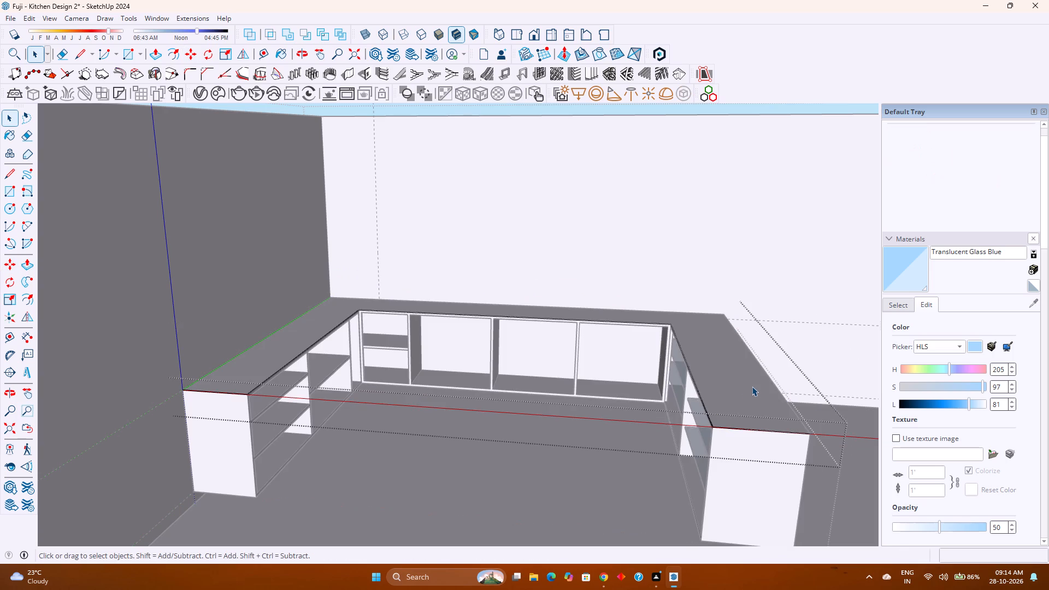
key(p)
click(749, 387)
key(2)
key(Return)
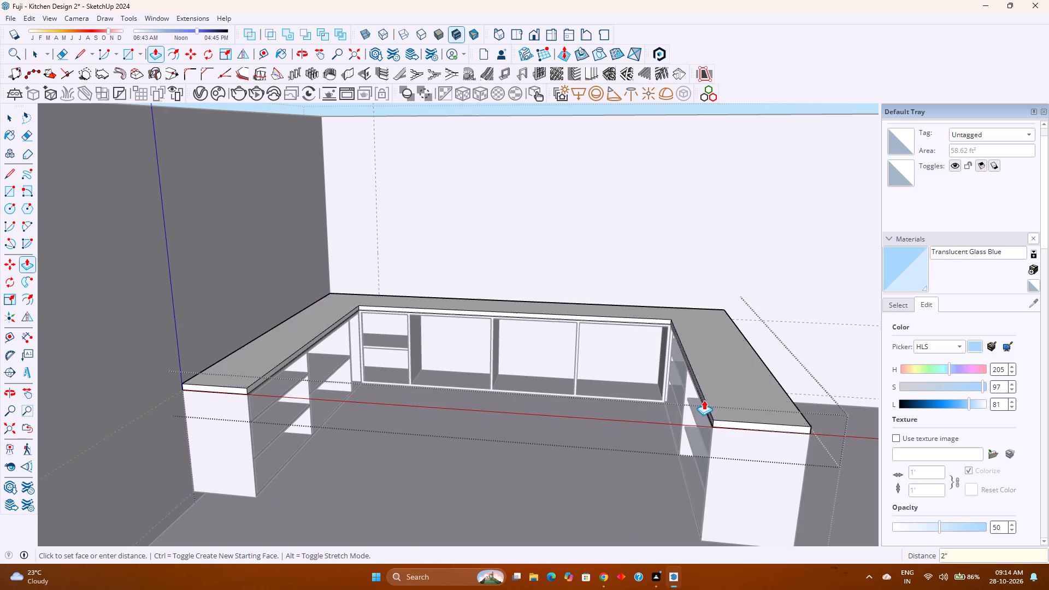
Pull the countertop's inner edge faces out 2" as an overhang along the glass-shelf side run and the back run.
scroll(703, 405, up, 11)
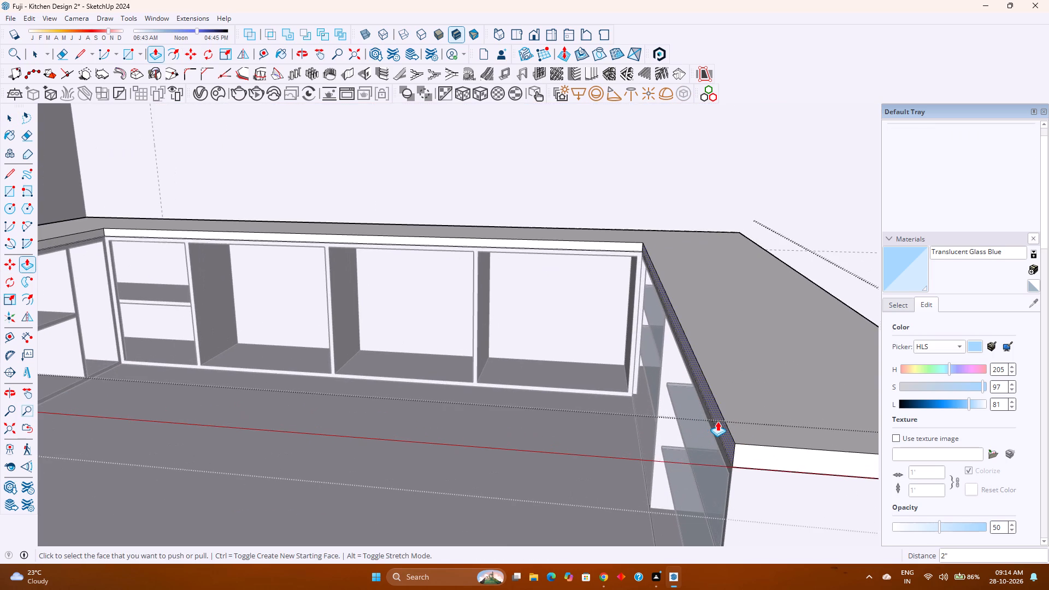
click(717, 421)
key(2)
key(Return)
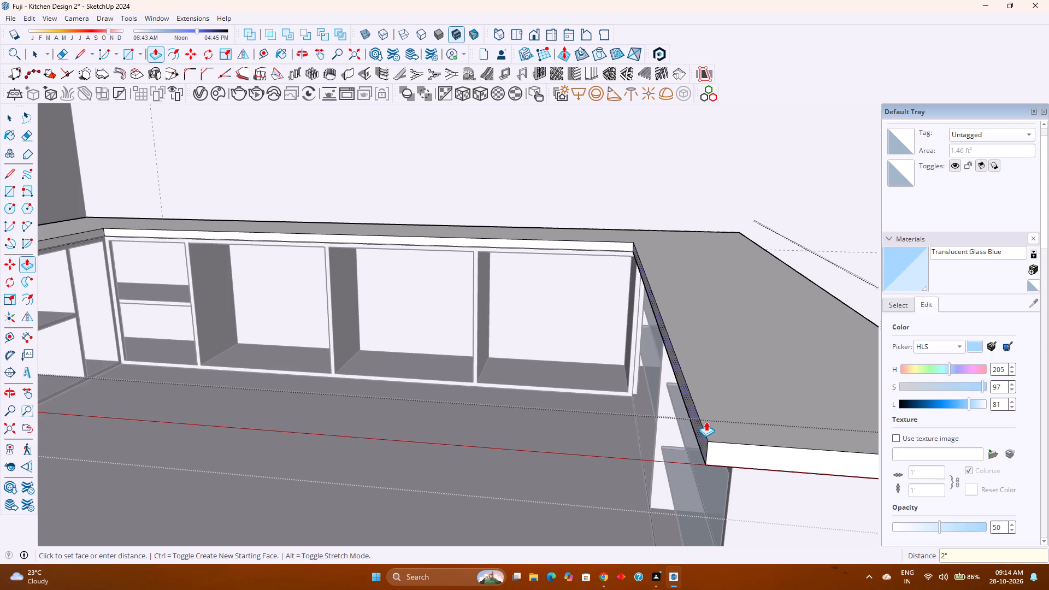
double_click(555, 242)
Pull the countertop's inner edge face out by the same 2" along the solid-shelf side run and leave the group.
scroll(534, 265, down, 2)
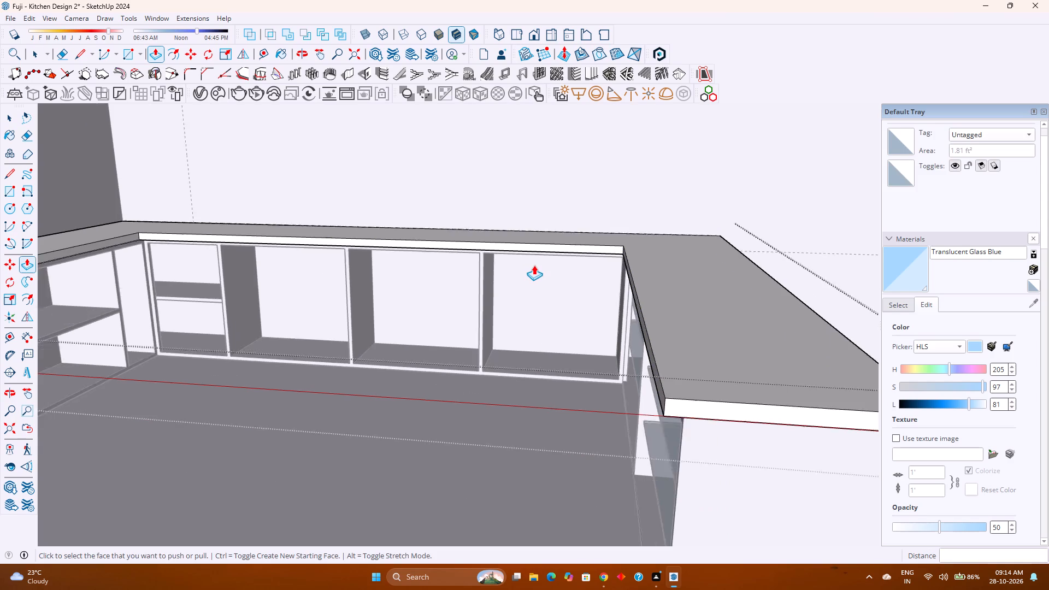
middle_drag(534, 265, 509, 358)
middle_click(509, 358)
shift+middle_drag(484, 352, 711, 309)
shift+middle_click(711, 309)
scroll(354, 317, up, 2)
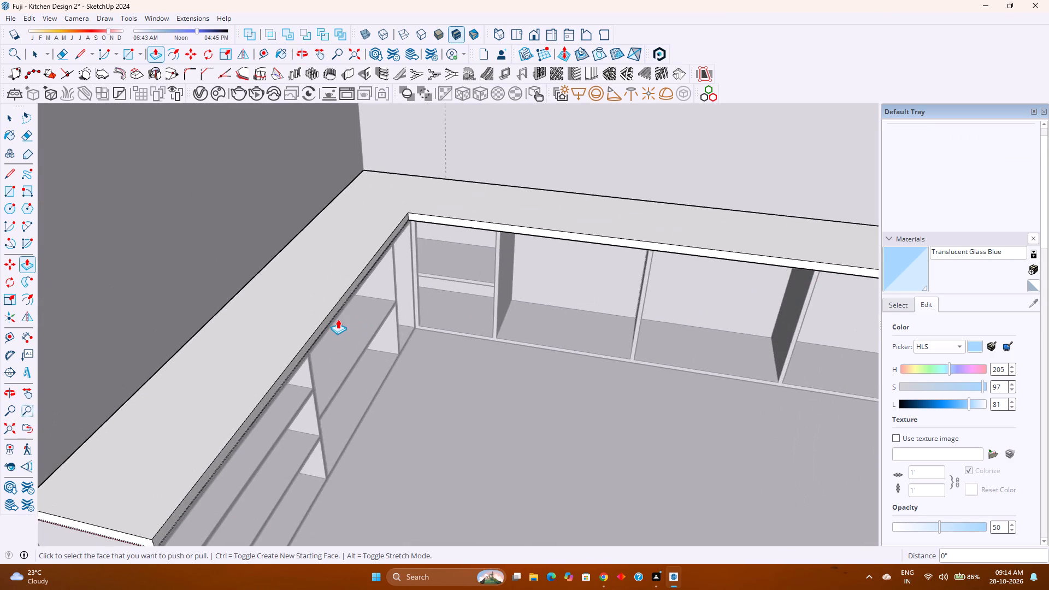
scroll(338, 319, up, 2)
double_click(332, 314)
middle_drag(340, 313, 381, 335)
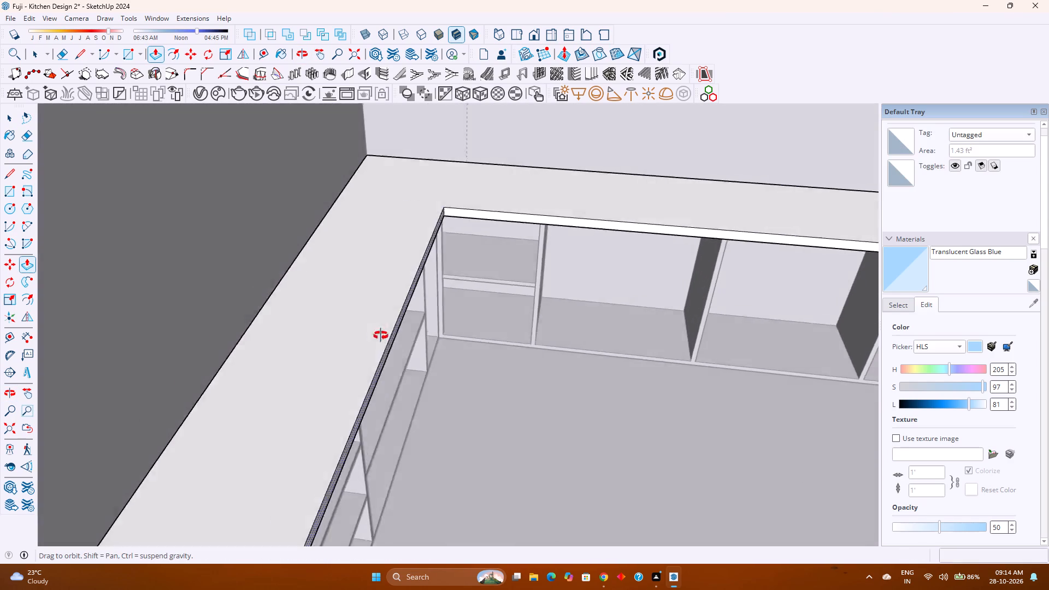
middle_drag(381, 335, 329, 317)
scroll(330, 305, down, 3)
middle_drag(430, 408, 408, 312)
middle_click(408, 312)
scroll(409, 309, up, 1)
scroll(409, 309, down, 7)
key(space)
key(Escape)
key(Escape)
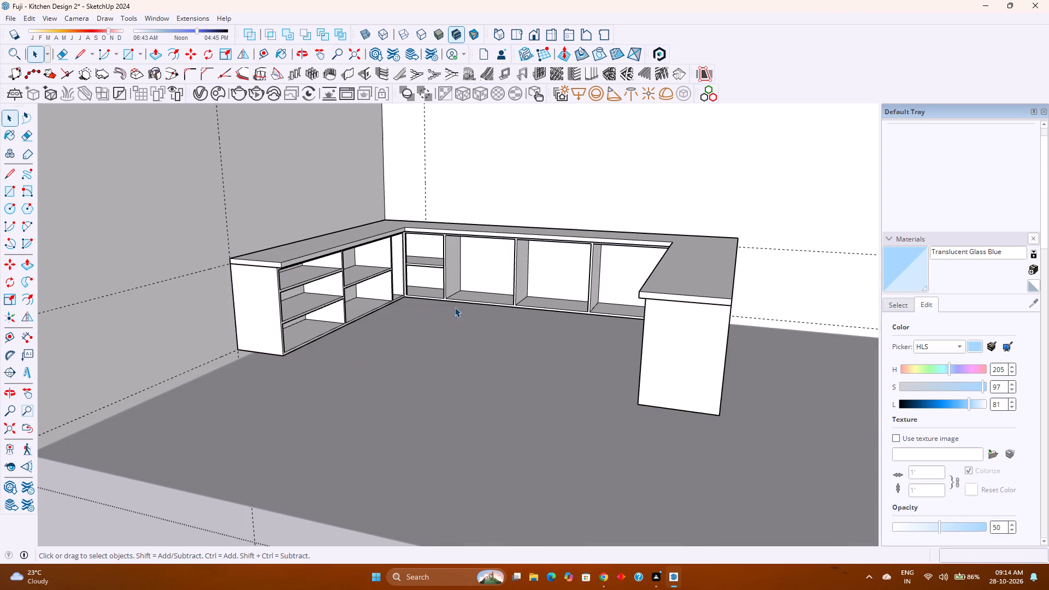
Save the kitchen model with the whole cabinet and countertop in view from the front.
shift+middle_drag(488, 307, 480, 361)
shift+scroll(488, 307, down, 1)
middle_drag(476, 363, 538, 320)
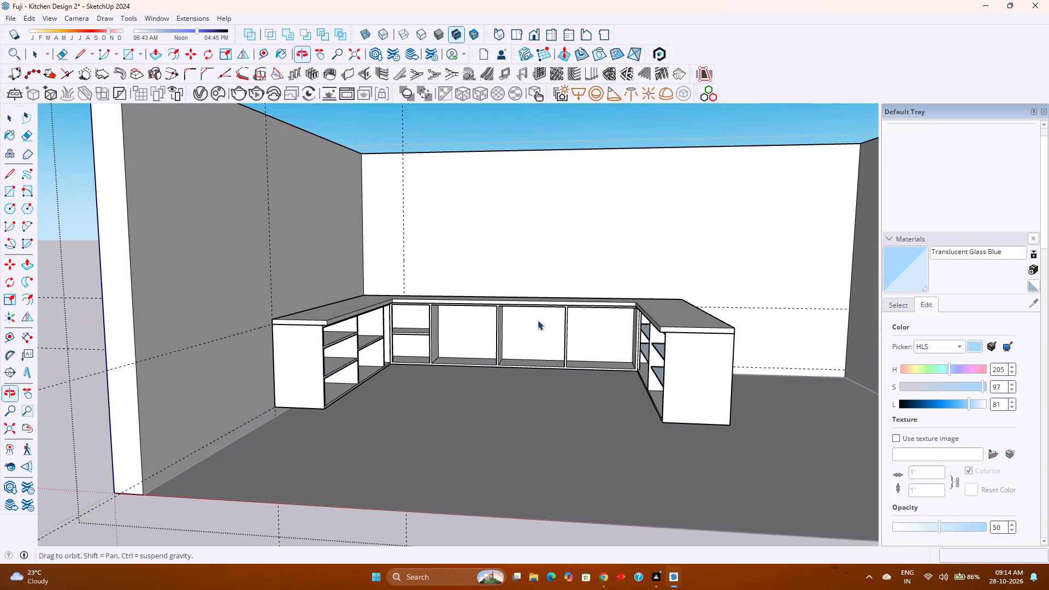
key(ctrl+s)
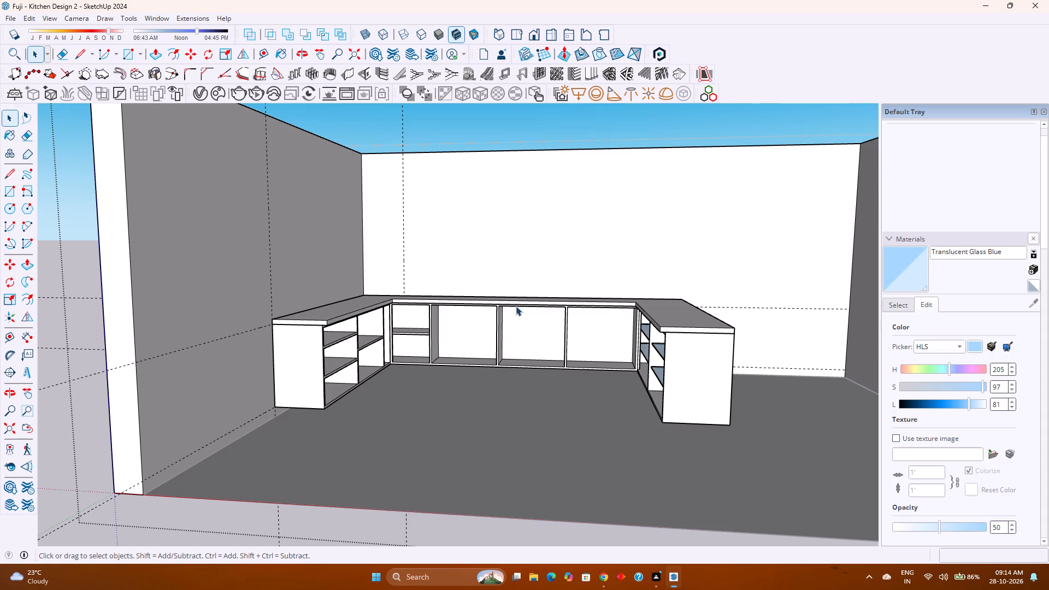
Open the cabinet group and push the recess's upper face on the glass-shelf run's outer side up to the countertop's underside.
scroll(569, 306, up, 3)
middle_drag(568, 306, 440, 280)
middle_click(440, 280)
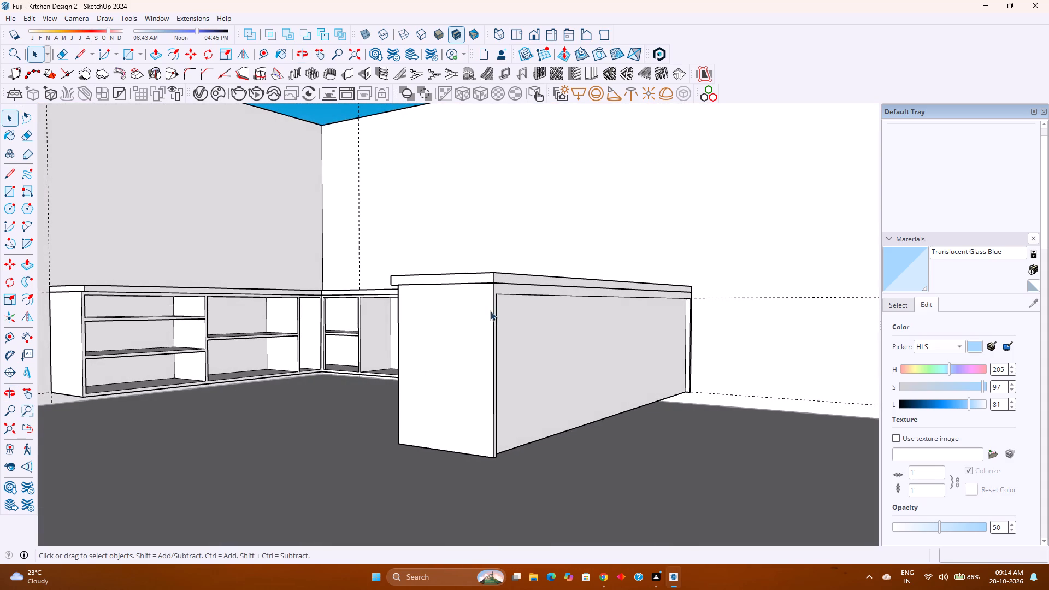
scroll(533, 279, up, 4)
middle_drag(496, 304, 521, 266)
scroll(505, 307, up, 3)
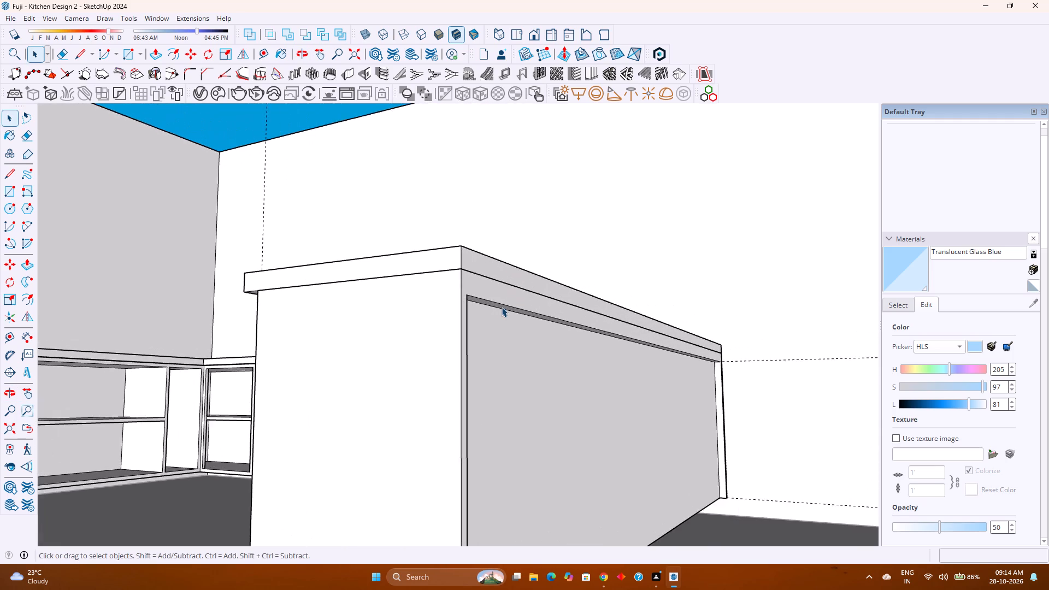
scroll(502, 307, up, 8)
click(493, 305)
double_click(493, 305)
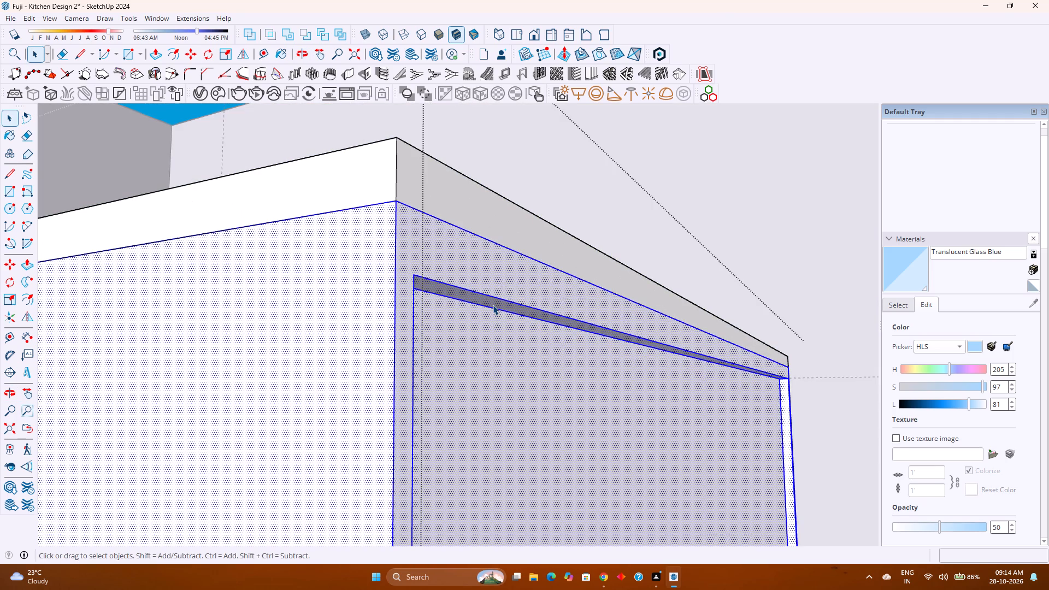
click(491, 305)
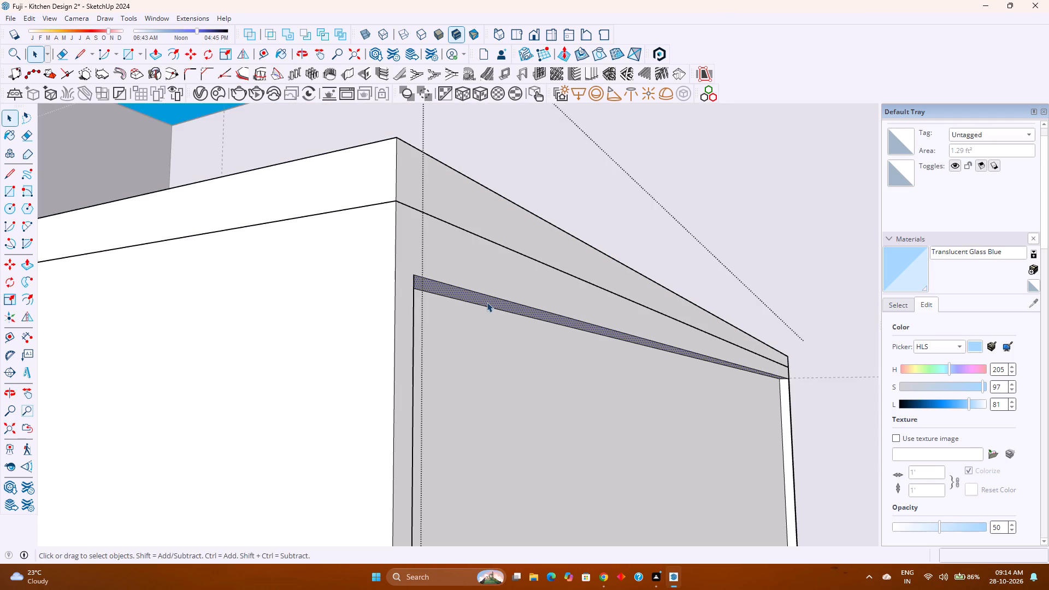
key(p)
click(486, 302)
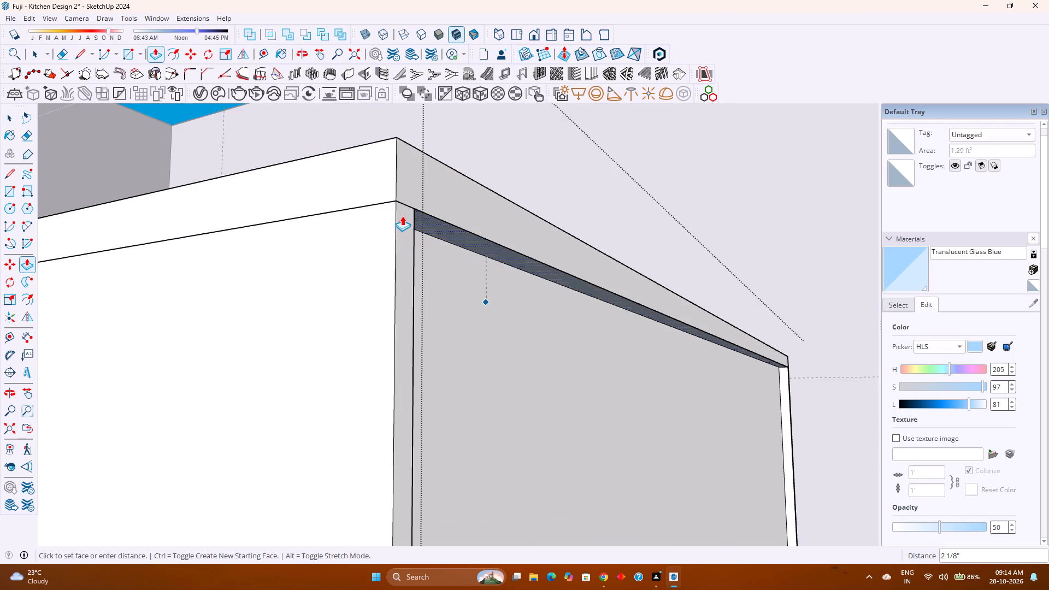
click(405, 208)
key(space)
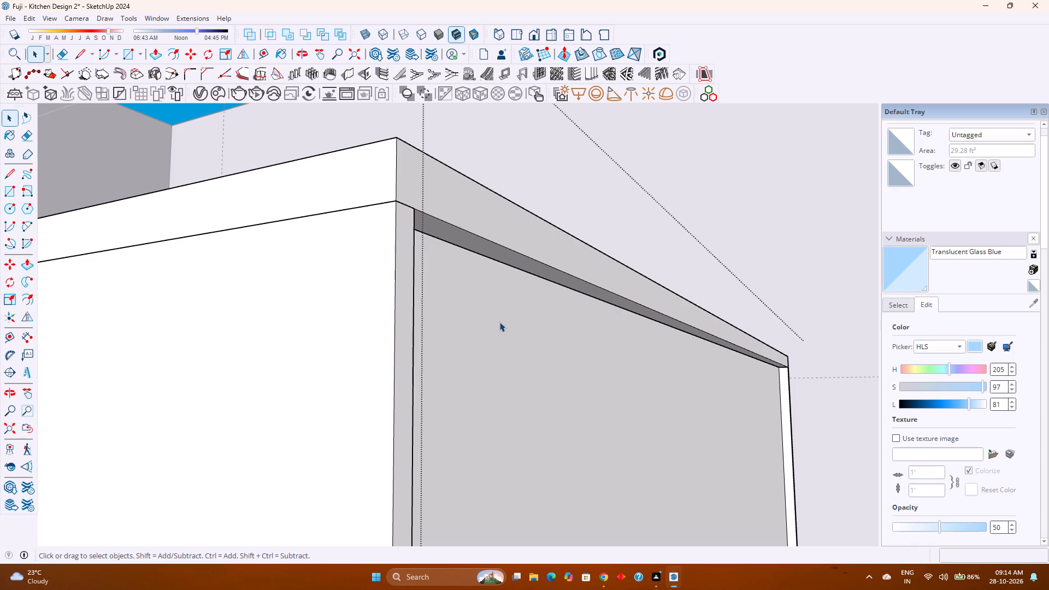
key(Escape)
Examine the whole U-shaped cabinet and countertop from the glass-shelf run's outer side, from above and from the room's front.
scroll(507, 312, down, 6)
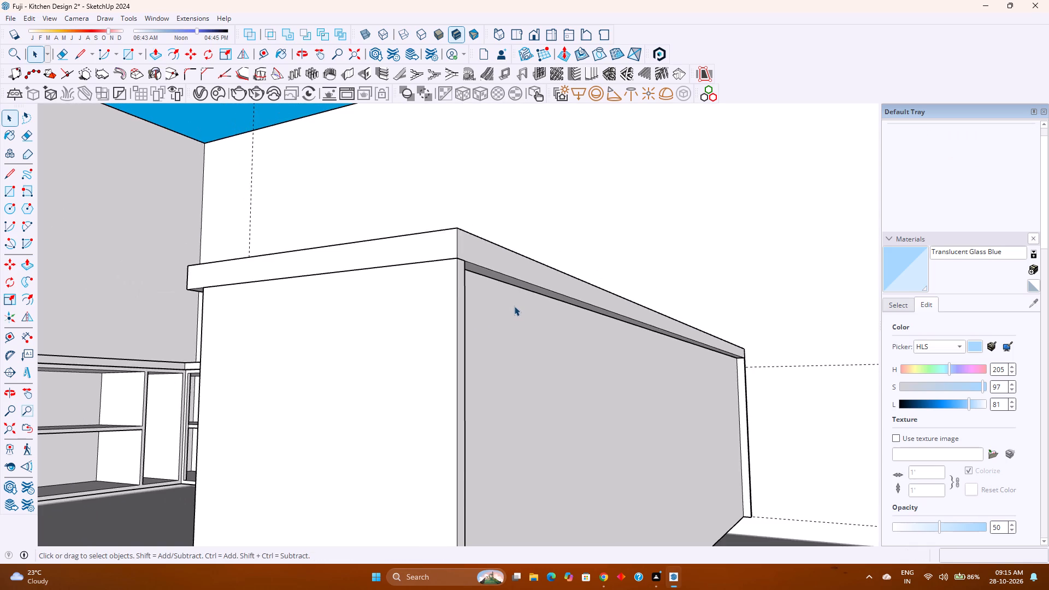
scroll(514, 306, down, 8)
middle_drag(515, 306, 533, 333)
middle_click(533, 333)
scroll(532, 331, down, 4)
middle_drag(532, 331, 556, 386)
middle_click(556, 386)
scroll(563, 370, down, 2)
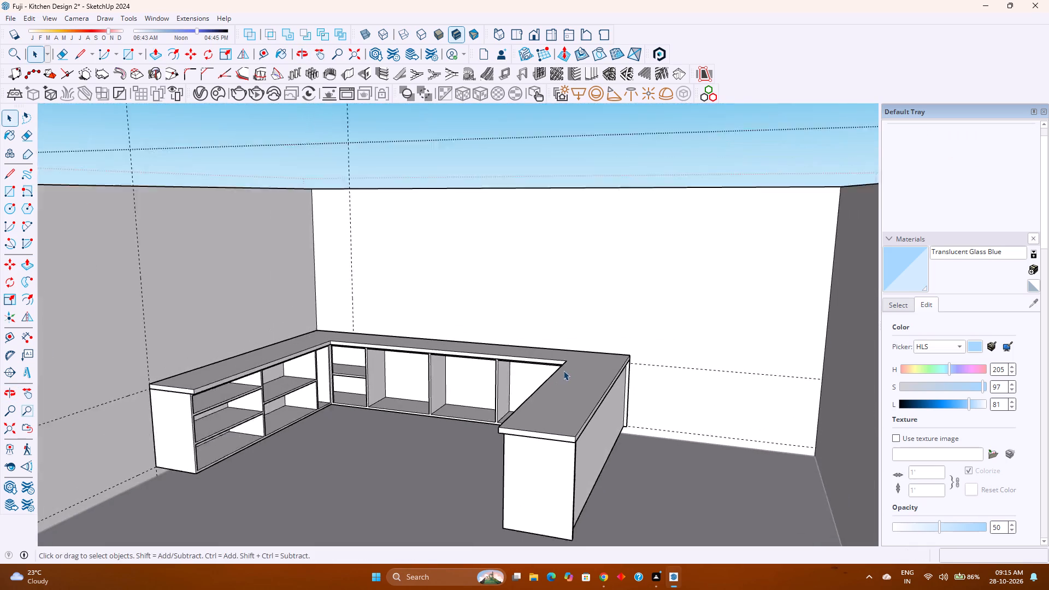
scroll(563, 370, down, 1)
middle_drag(549, 383, 613, 324)
middle_drag(615, 324, 753, 346)
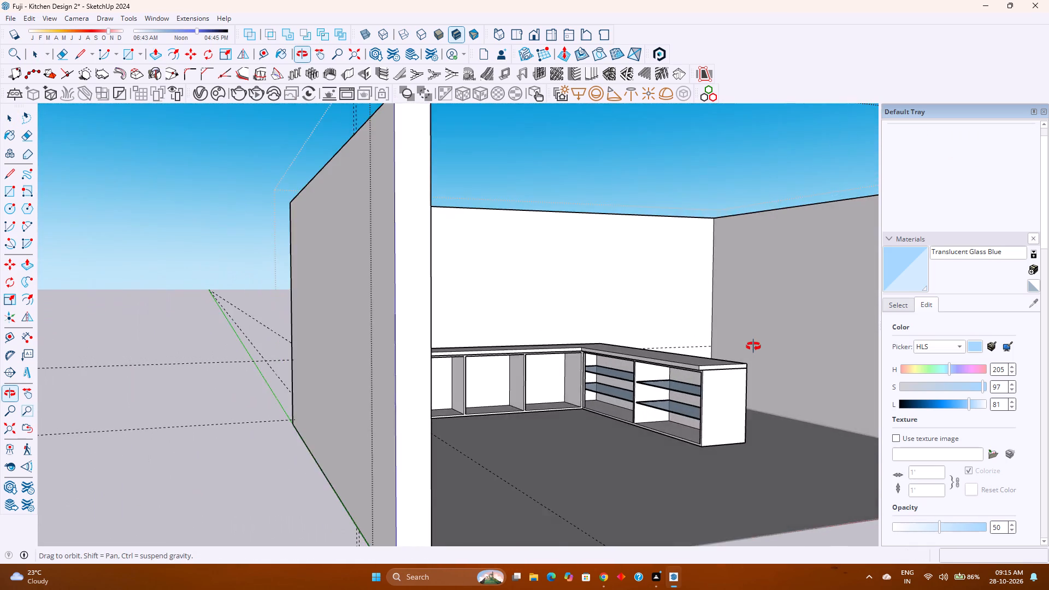
middle_drag(753, 346, 586, 334)
scroll(586, 334, down, 1)
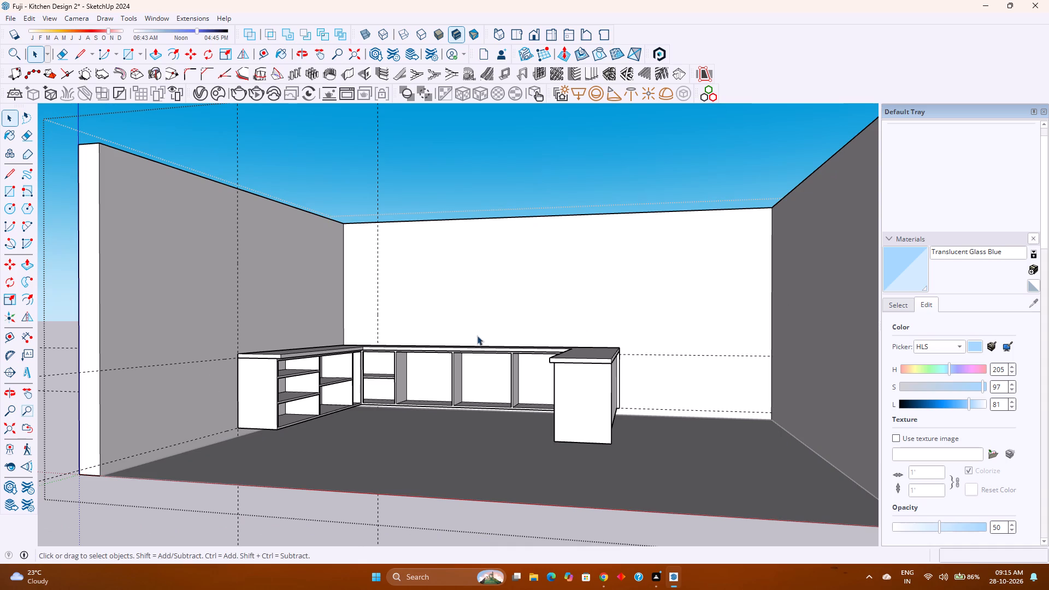
Measure the solid-shelf run's overall height at its front end, from the countertop's top to the floor, without placing the dimension.
middle_drag(425, 370, 447, 365)
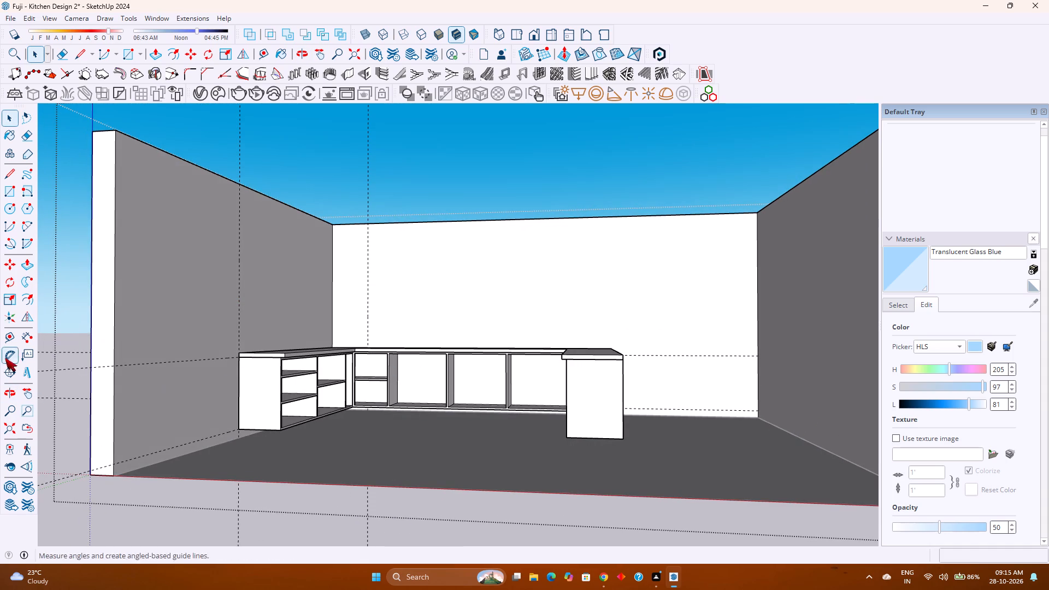
click(21, 338)
click(245, 355)
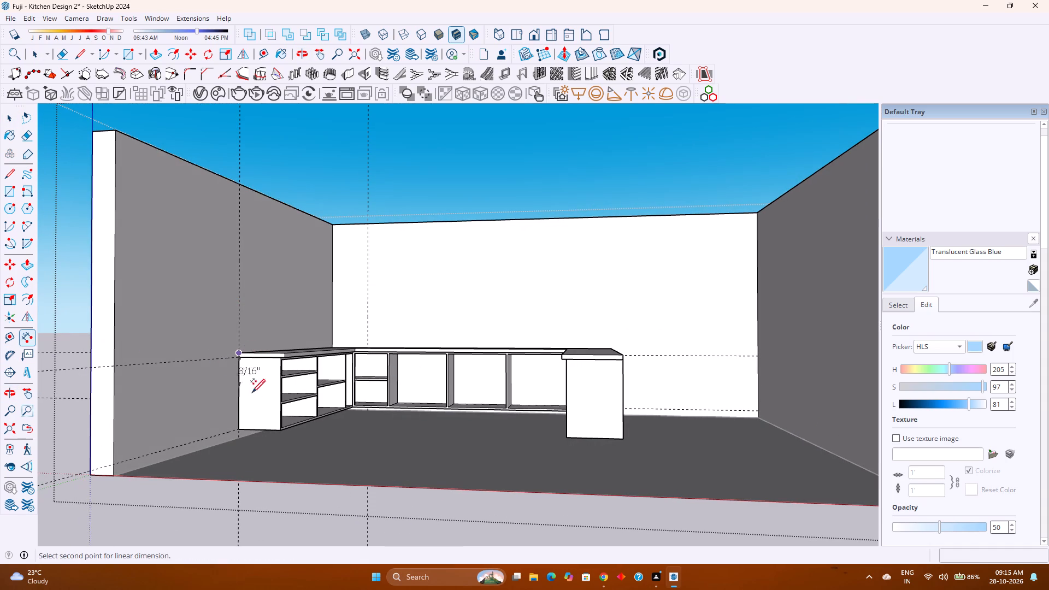
scroll(238, 432, up, 8)
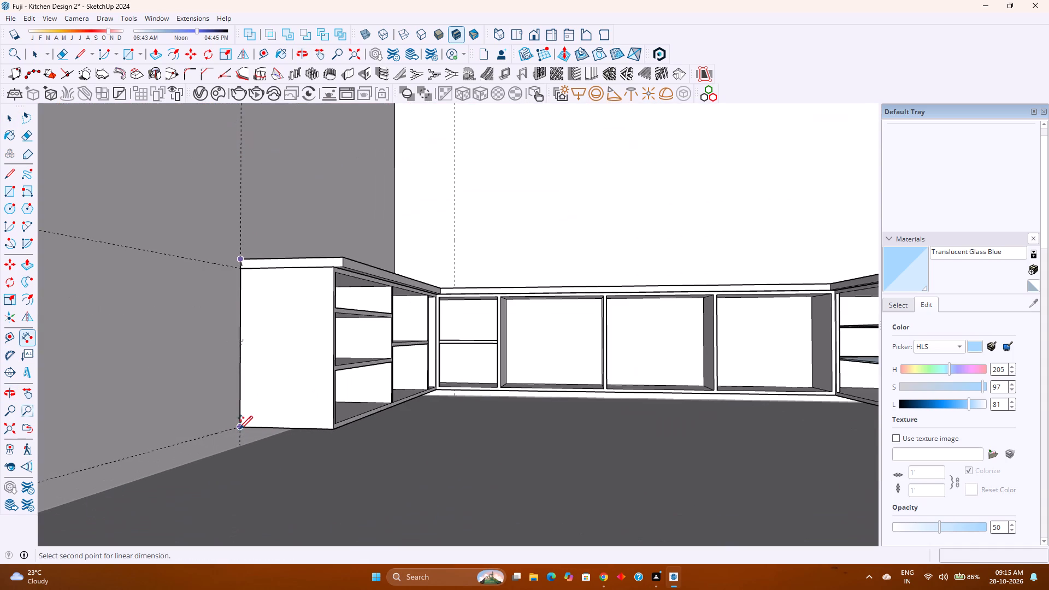
click(239, 428)
scroll(394, 431, down, 2)
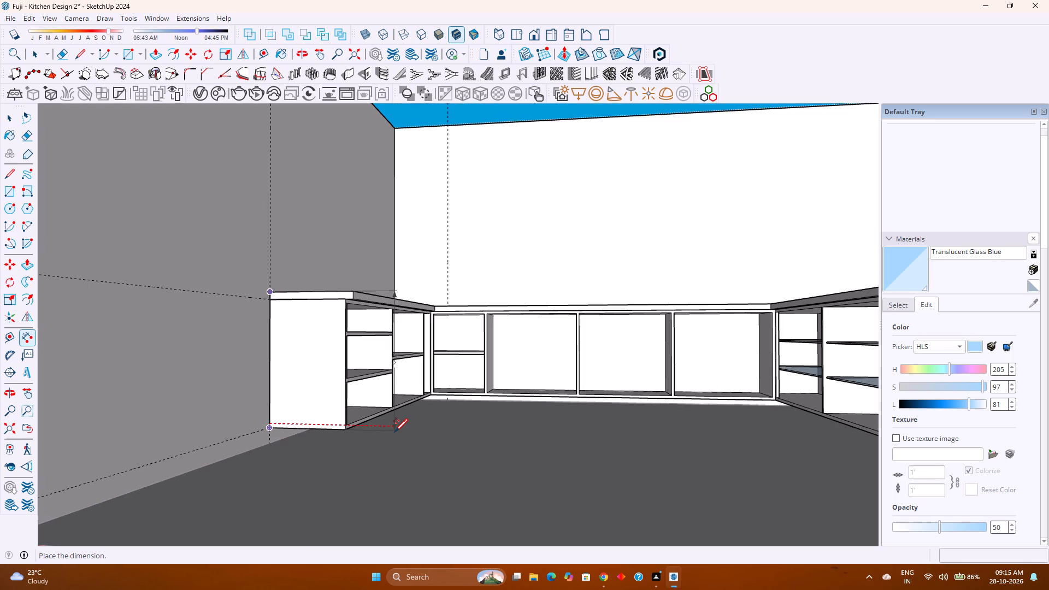
scroll(553, 439, down, 2)
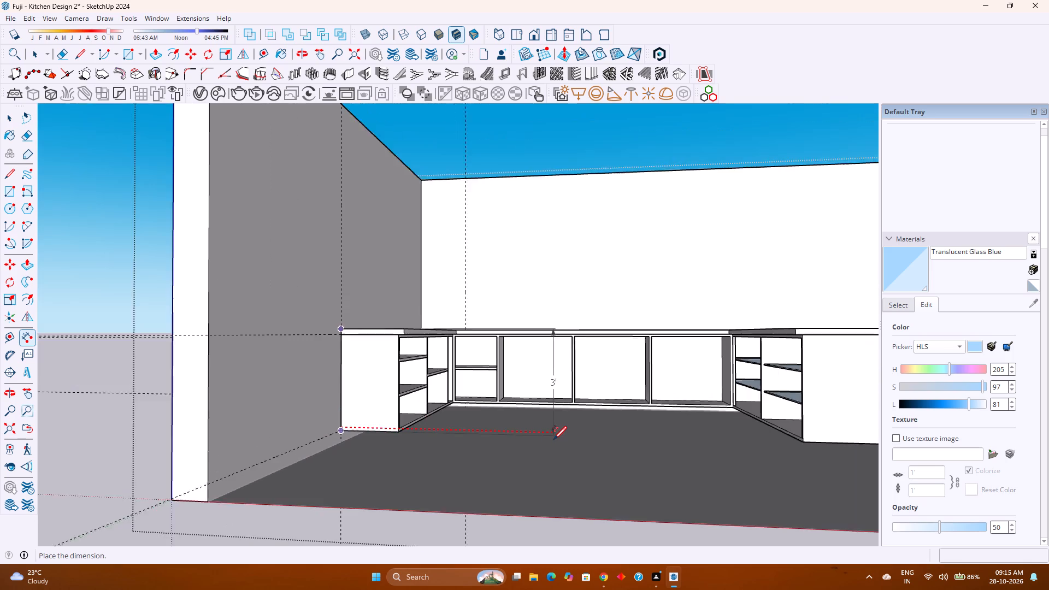
scroll(553, 439, down, 2)
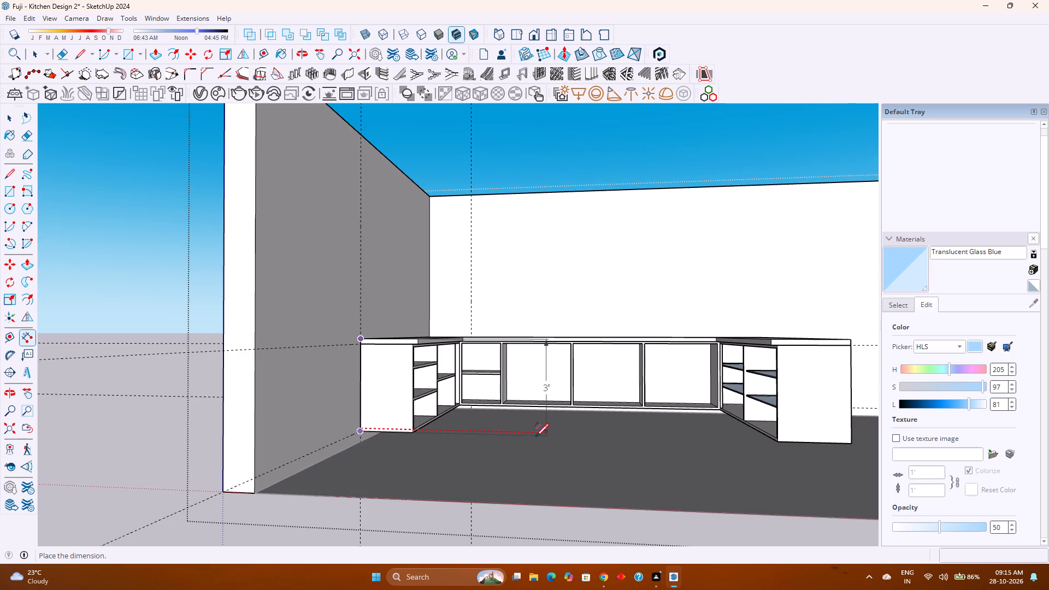
key(Escape)
key(space)
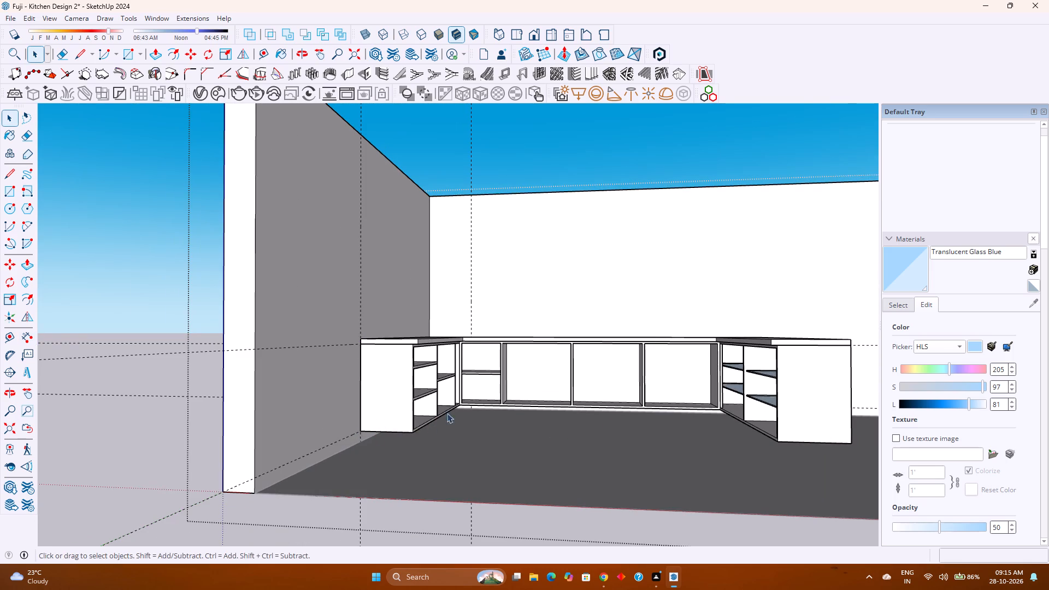
Examine the back run's open compartments and small shelf beneath the countertop, from above and close up.
scroll(449, 411, down, 3)
middle_drag(536, 405, 505, 504)
middle_click(505, 504)
scroll(516, 374, up, 3)
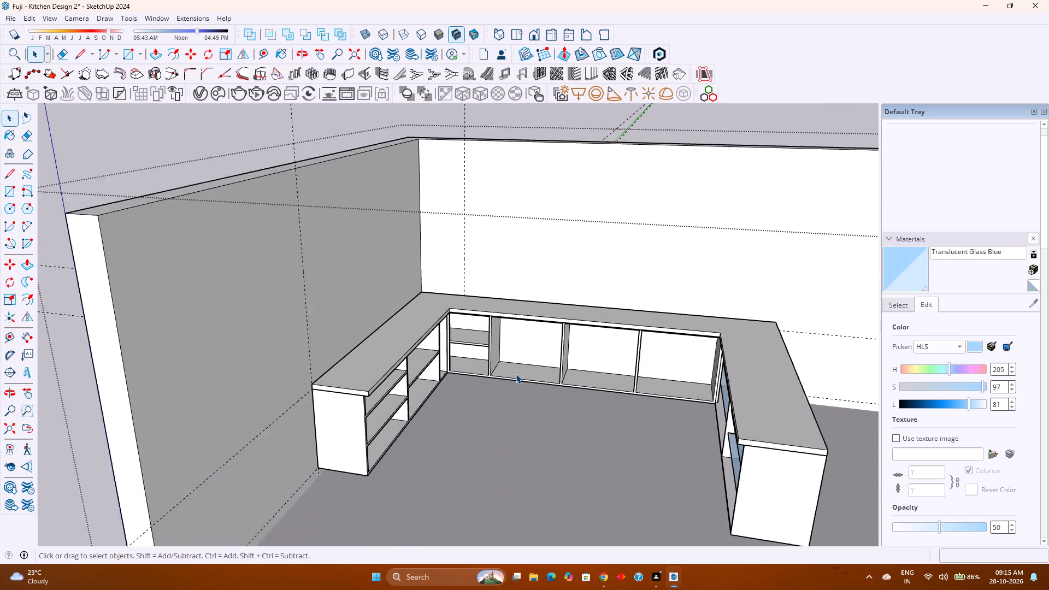
scroll(516, 374, up, 1)
shift+middle_drag(518, 368, 355, 411)
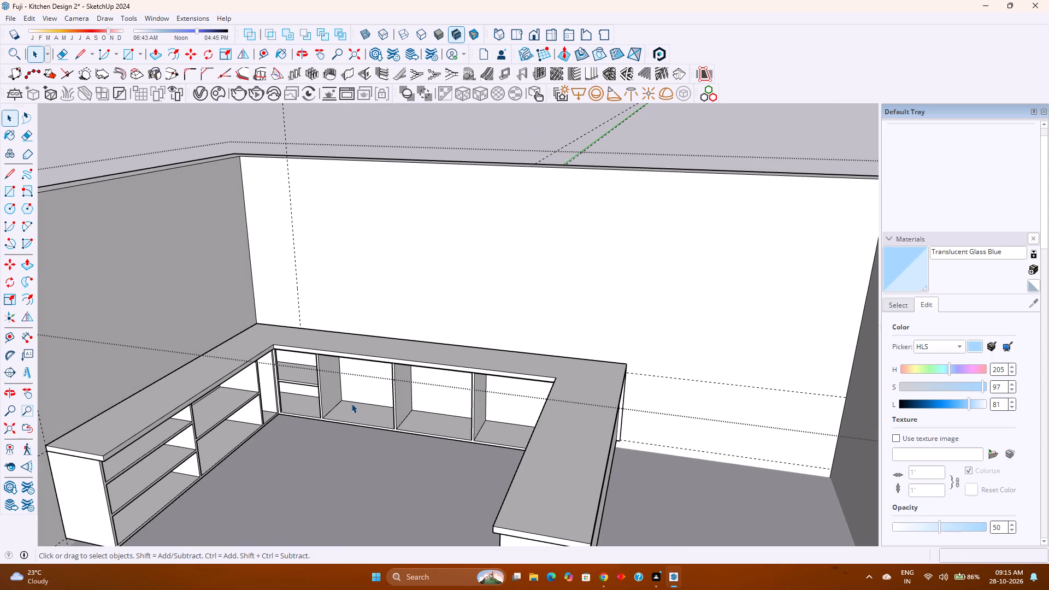
scroll(372, 373, up, 2)
middle_drag(372, 373, 373, 372)
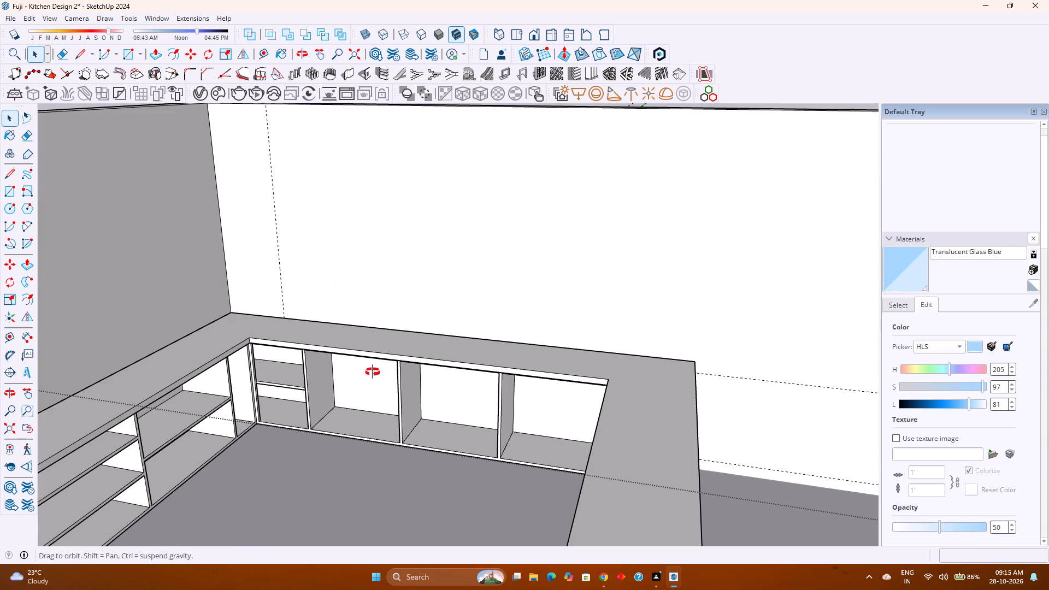
middle_drag(373, 372, 405, 345)
middle_click(405, 345)
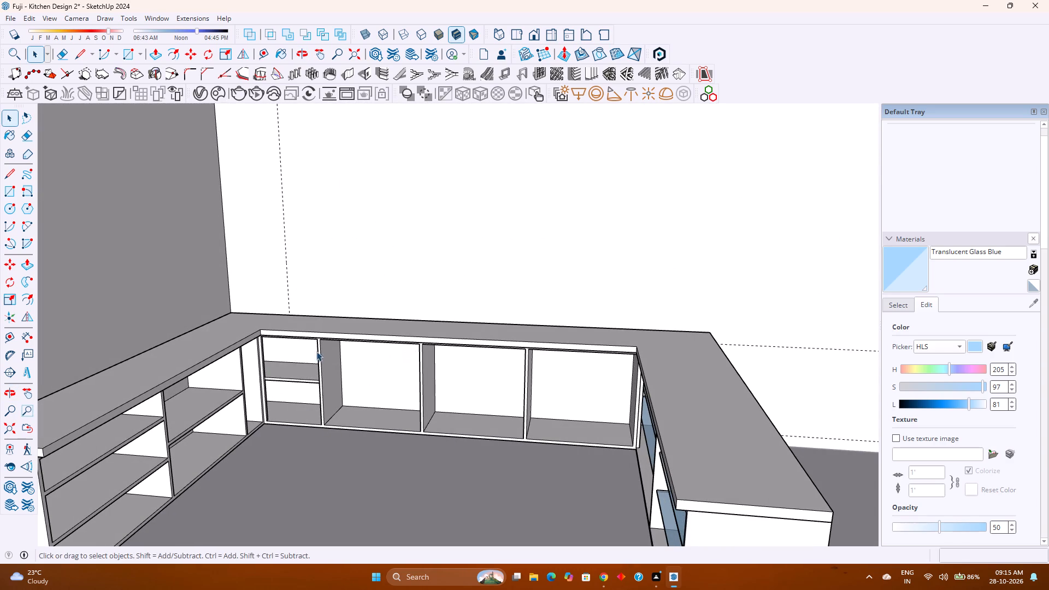
scroll(326, 350, up, 6)
middle_drag(277, 423, 281, 366)
middle_click(281, 366)
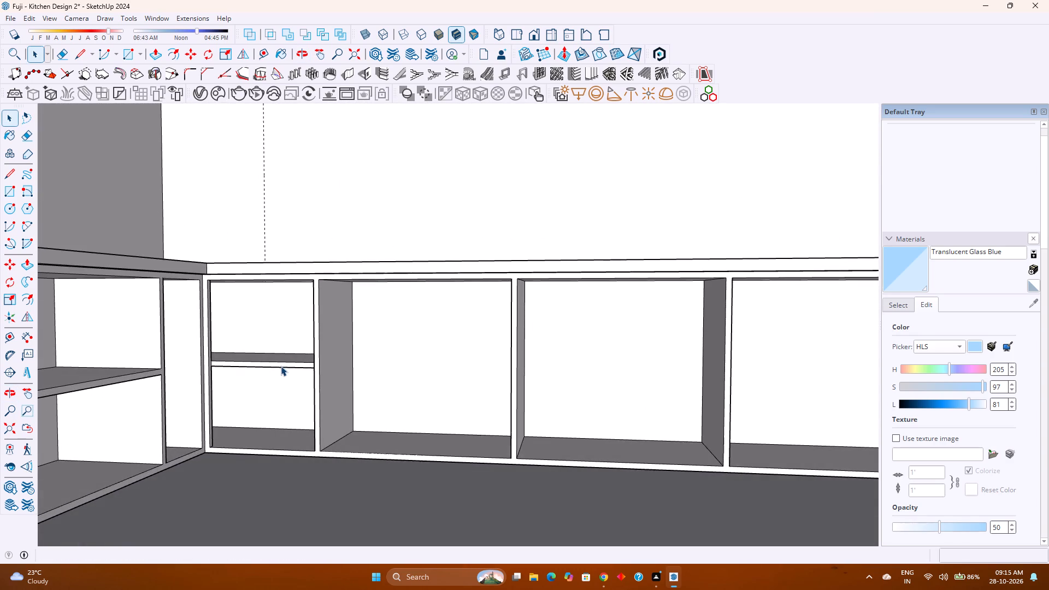
scroll(273, 366, up, 2)
scroll(273, 366, down, 3)
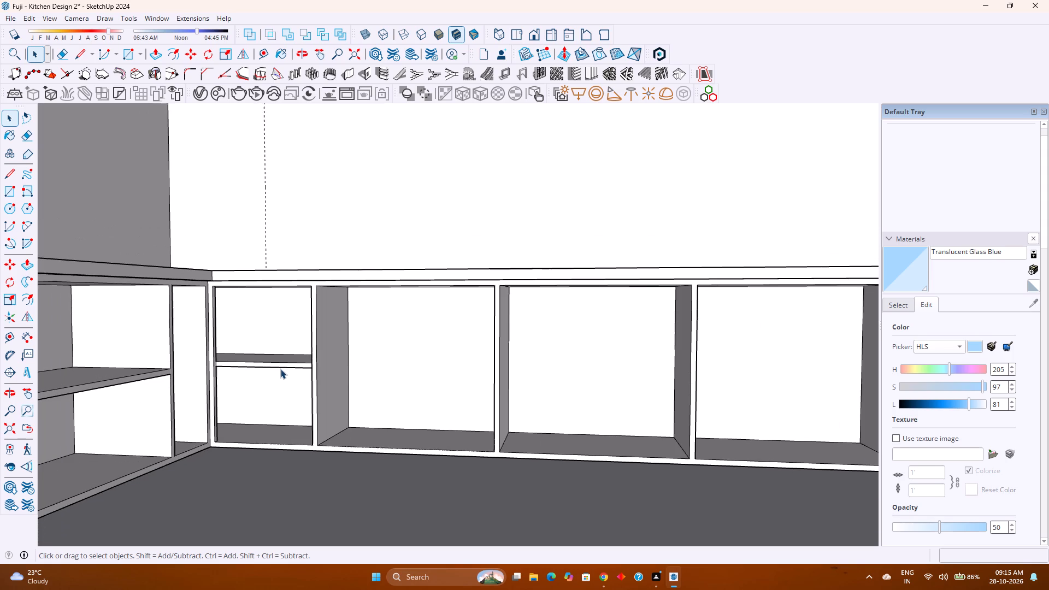
scroll(280, 369, down, 2)
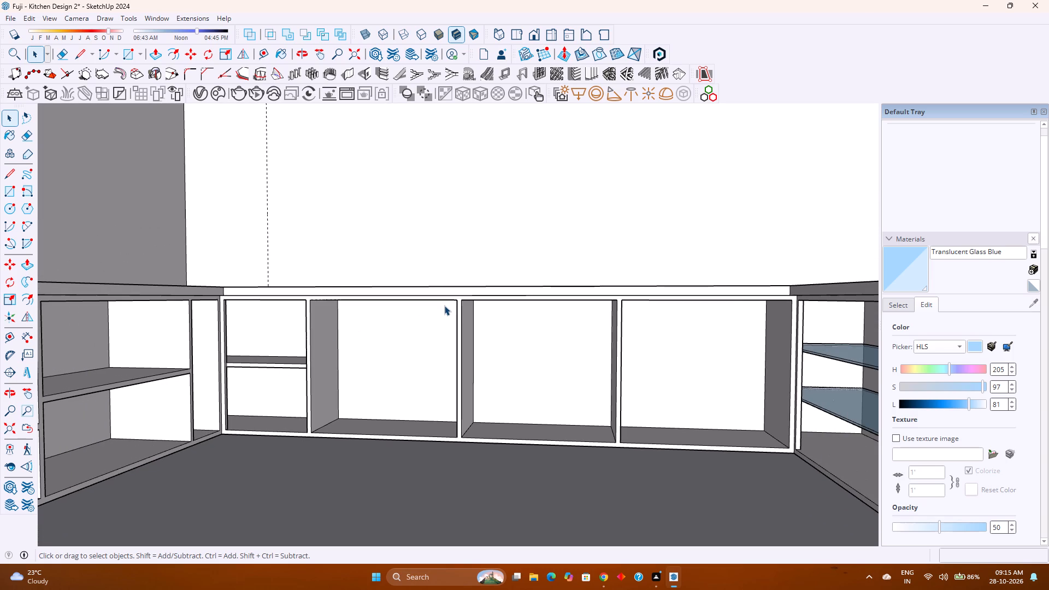
scroll(444, 305, down, 4)
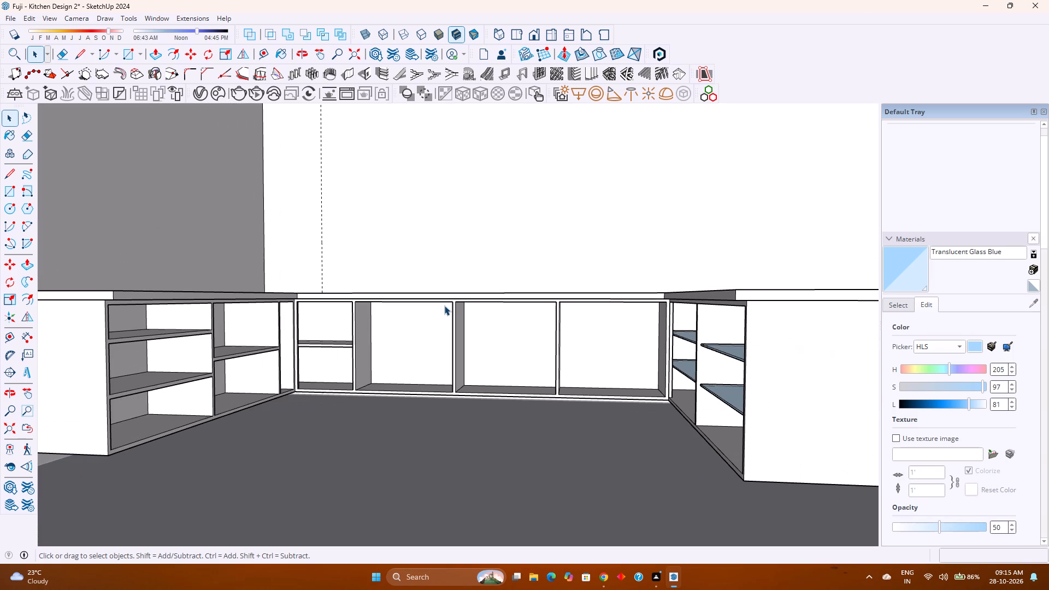
Examine both side runs' shelves, the back run's base and the outer panel of the glass-shelf run beneath the countertop.
middle_drag(494, 344, 594, 362)
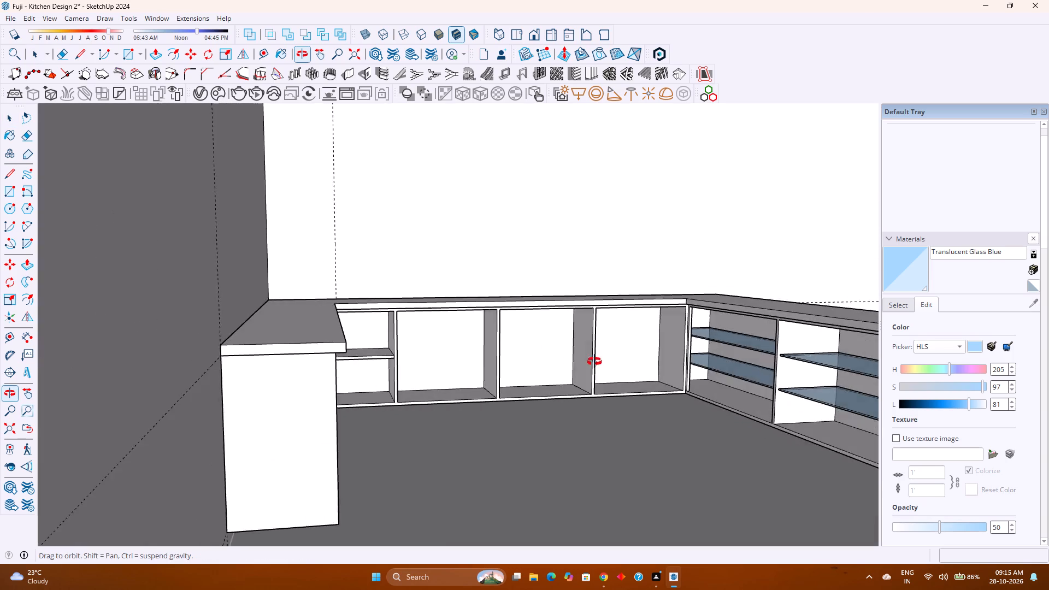
middle_drag(594, 362, 636, 376)
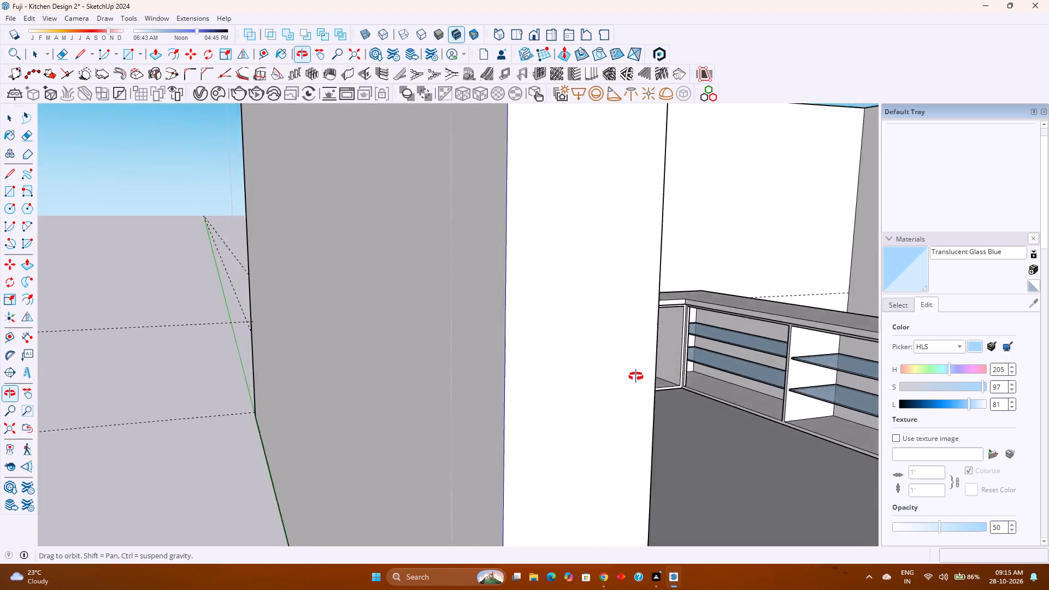
middle_drag(636, 376, 485, 367)
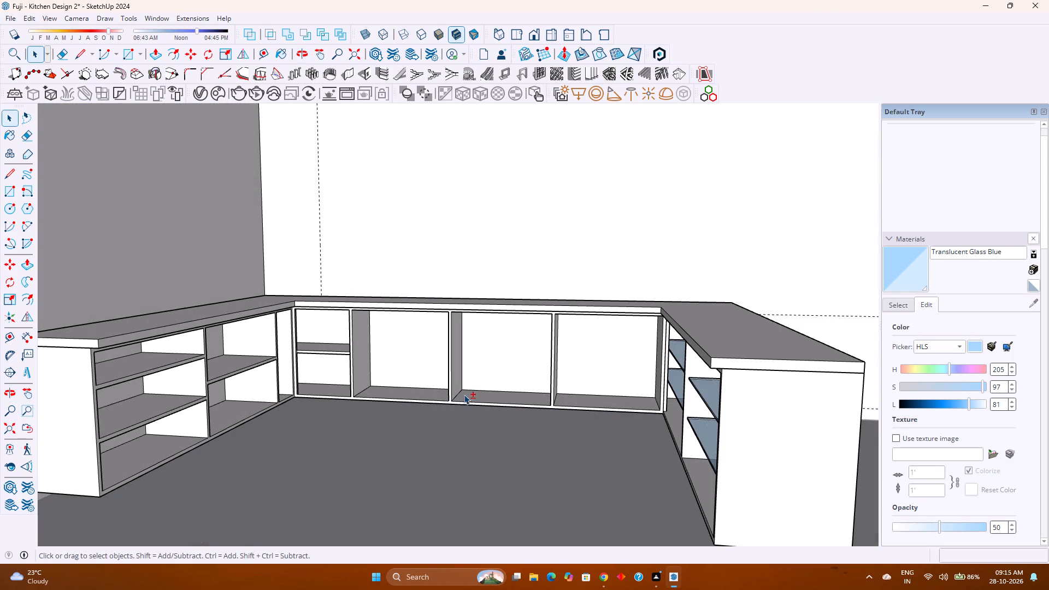
shift+middle_drag(444, 382, 384, 395)
middle_drag(433, 430, 469, 425)
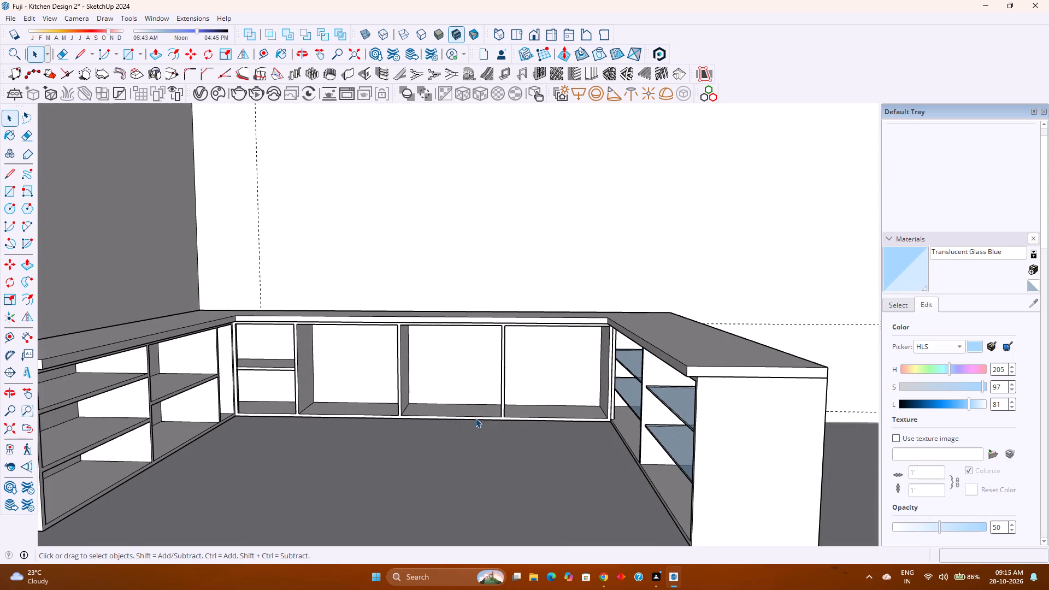
scroll(475, 418, up, 2)
middle_drag(475, 418, 479, 403)
middle_click(479, 403)
scroll(479, 400, down, 1)
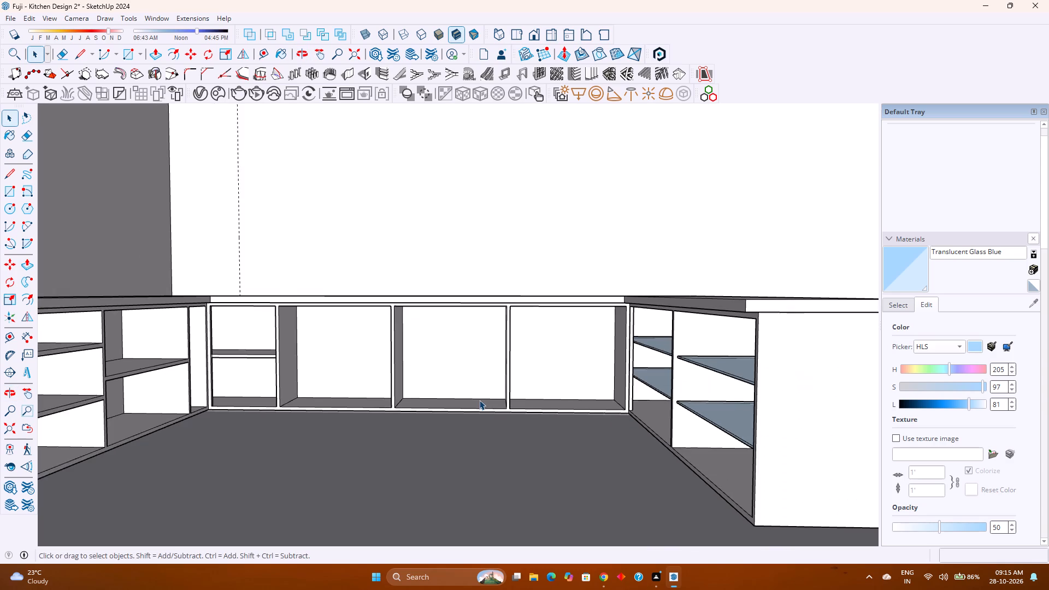
scroll(479, 400, down, 1)
scroll(349, 399, up, 2)
middle_drag(349, 399, 349, 383)
scroll(349, 383, down, 1)
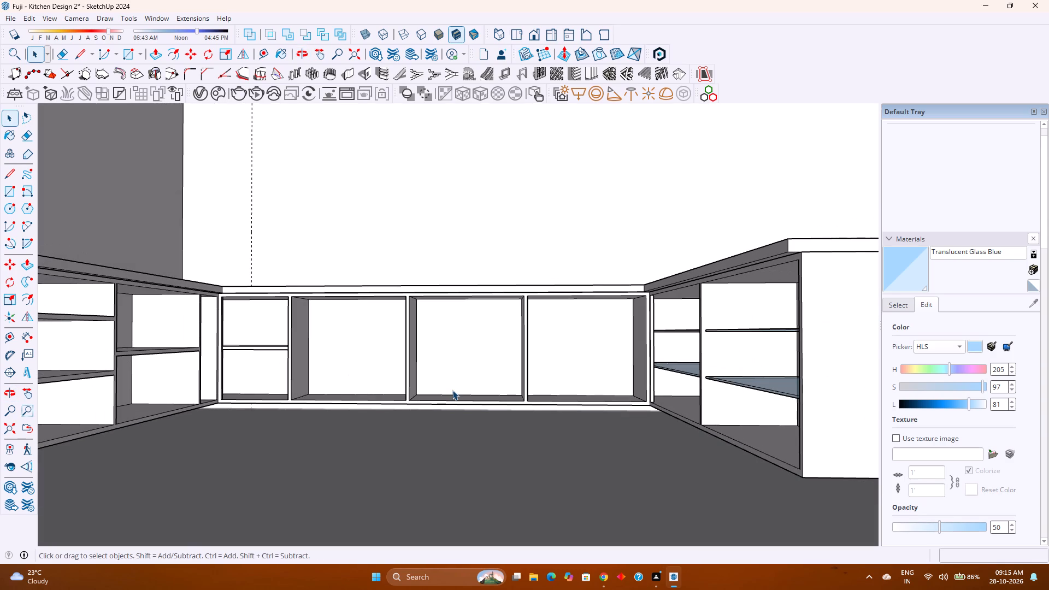
middle_drag(474, 380, 423, 410)
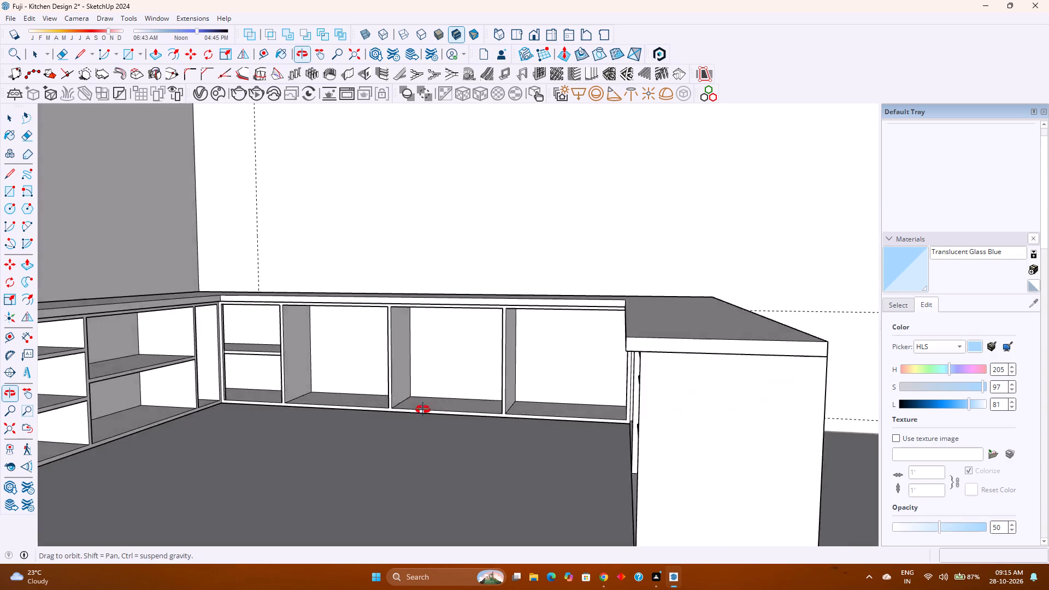
middle_drag(423, 410, 440, 420)
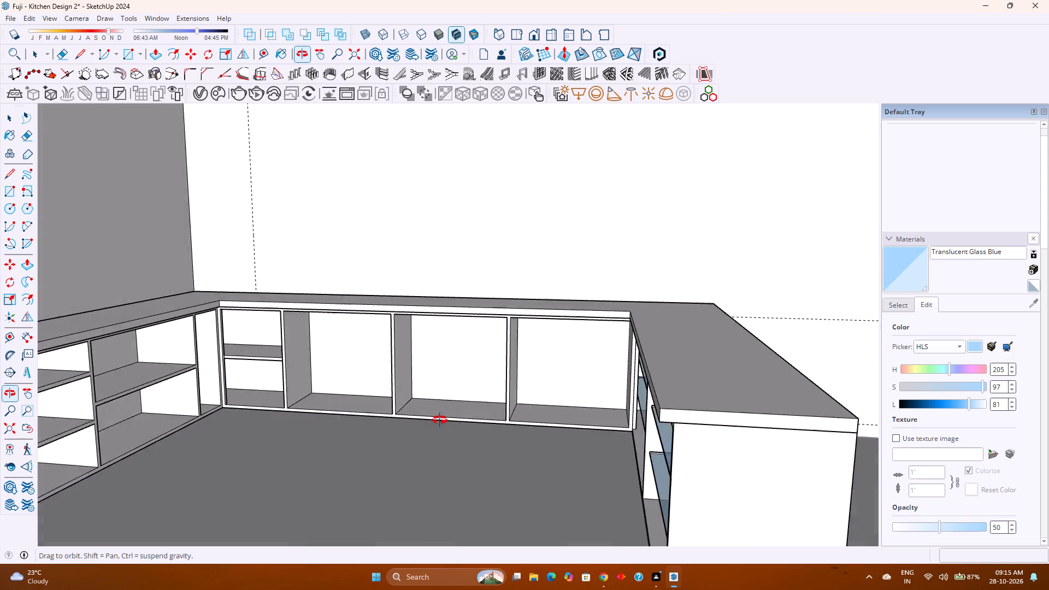
middle_drag(440, 420, 316, 392)
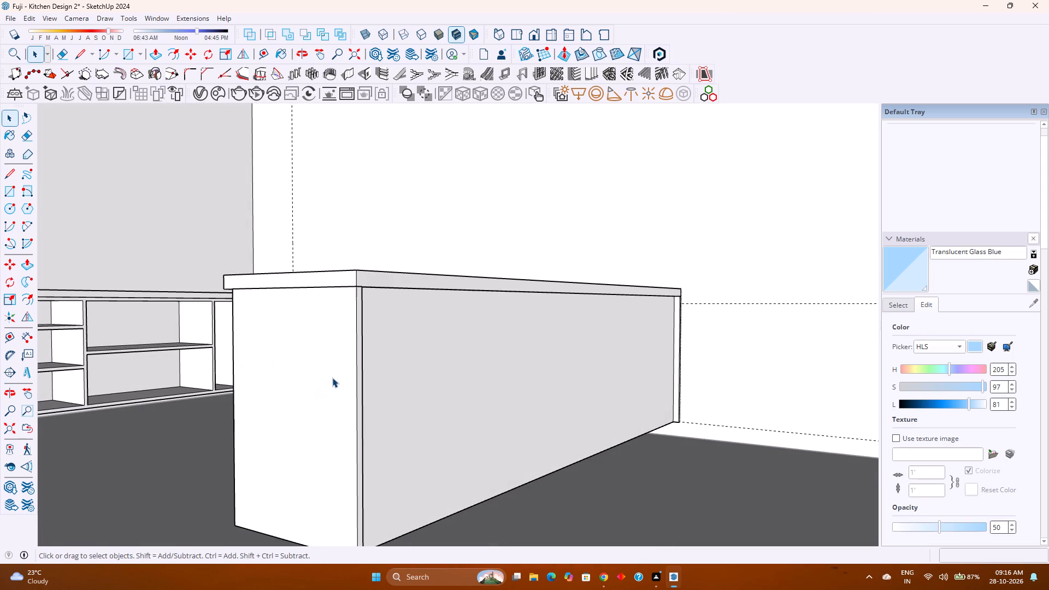
scroll(415, 340, up, 3)
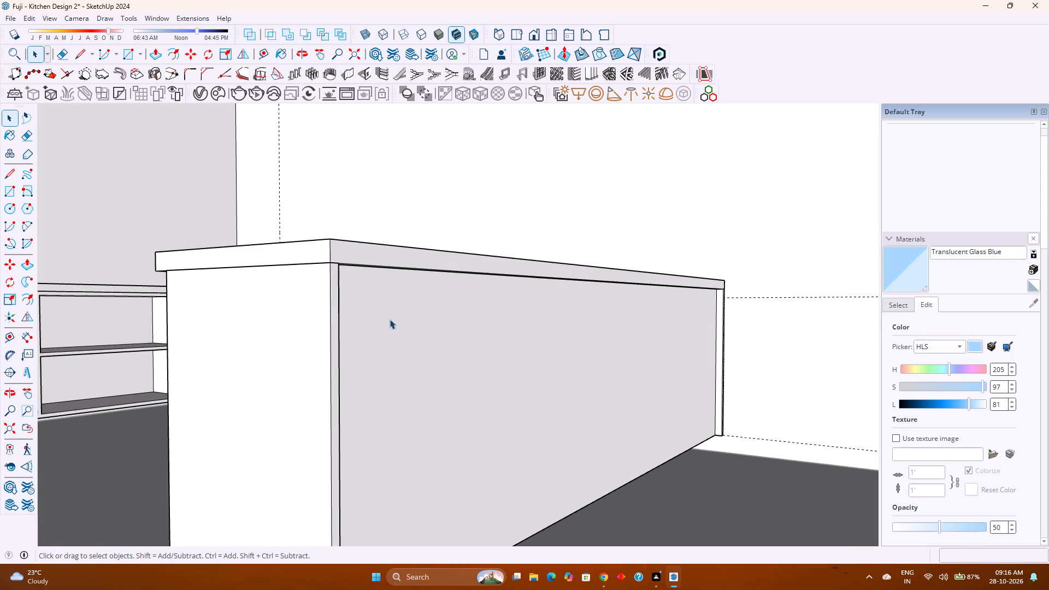
Open the countertop for editing and examine its underside face along the overhang outside the glass-shelf run's outer panel.
middle_drag(386, 312, 510, 263)
scroll(398, 283, up, 4)
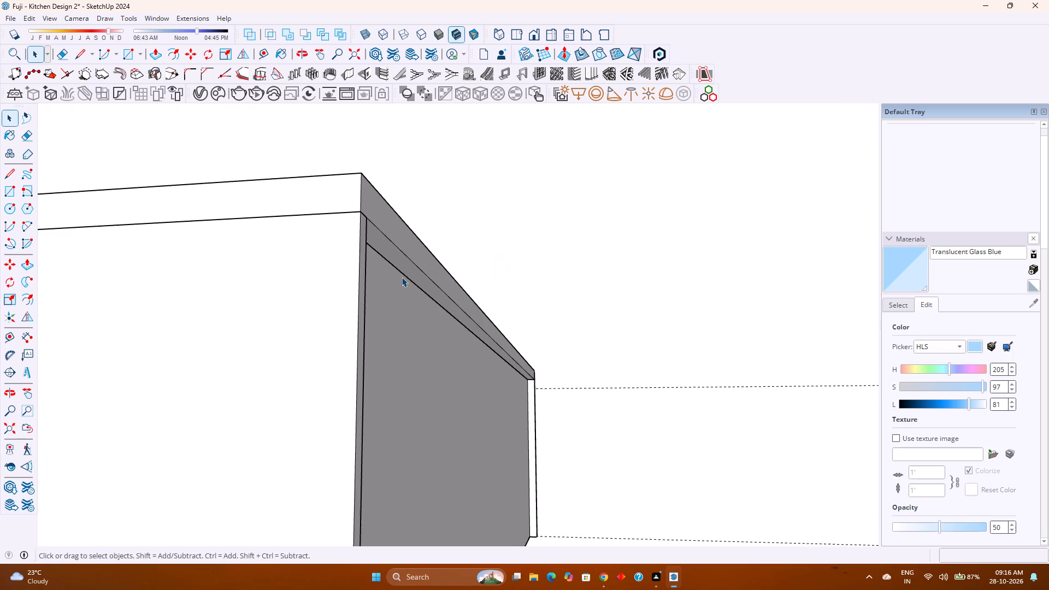
scroll(402, 277, up, 3)
double_click(413, 268)
scroll(413, 268, up, 3)
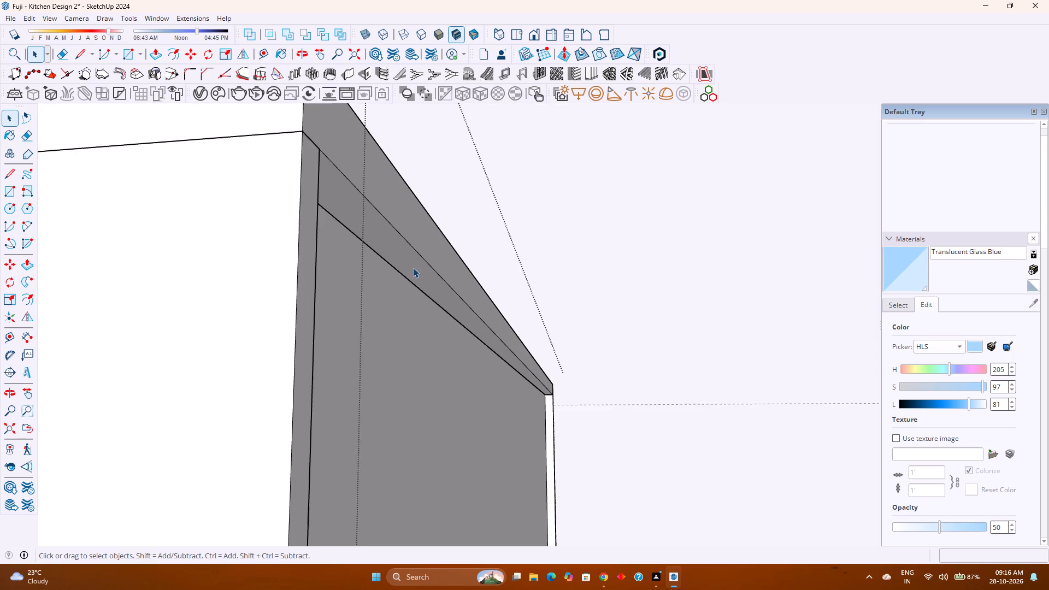
click(413, 268)
double_click(406, 272)
click(406, 272)
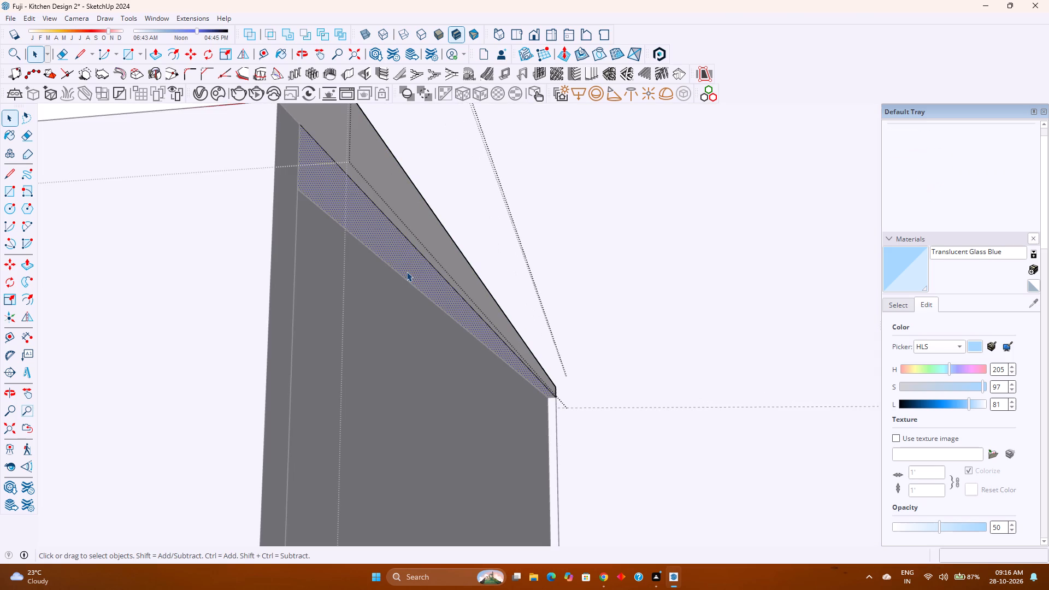
scroll(406, 272, down, 7)
middle_drag(297, 298, 344, 292)
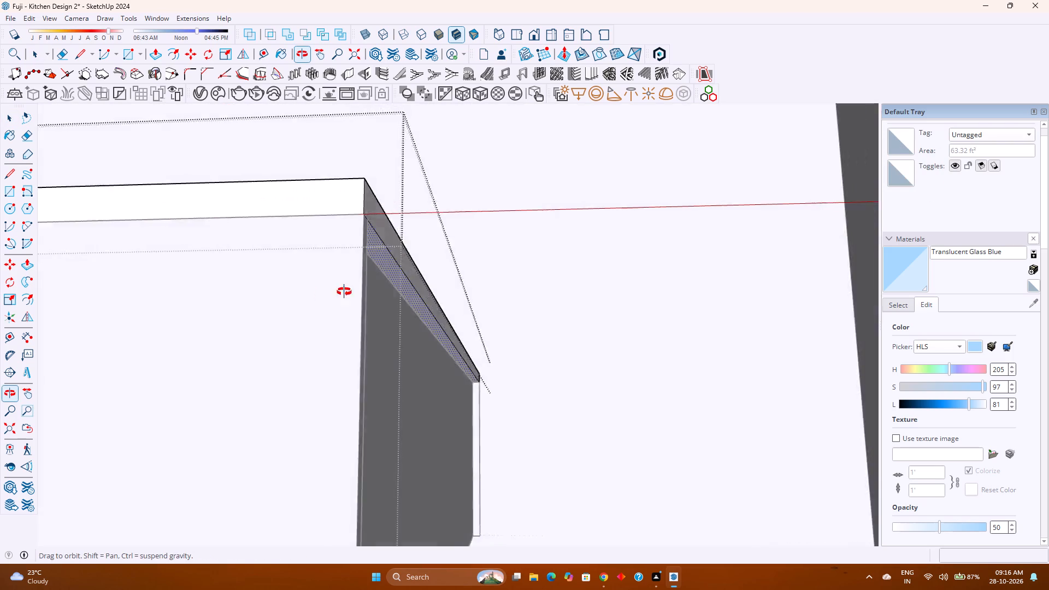
middle_drag(344, 292, 472, 277)
scroll(472, 277, down, 4)
scroll(463, 295, up, 1)
middle_drag(467, 295, 439, 294)
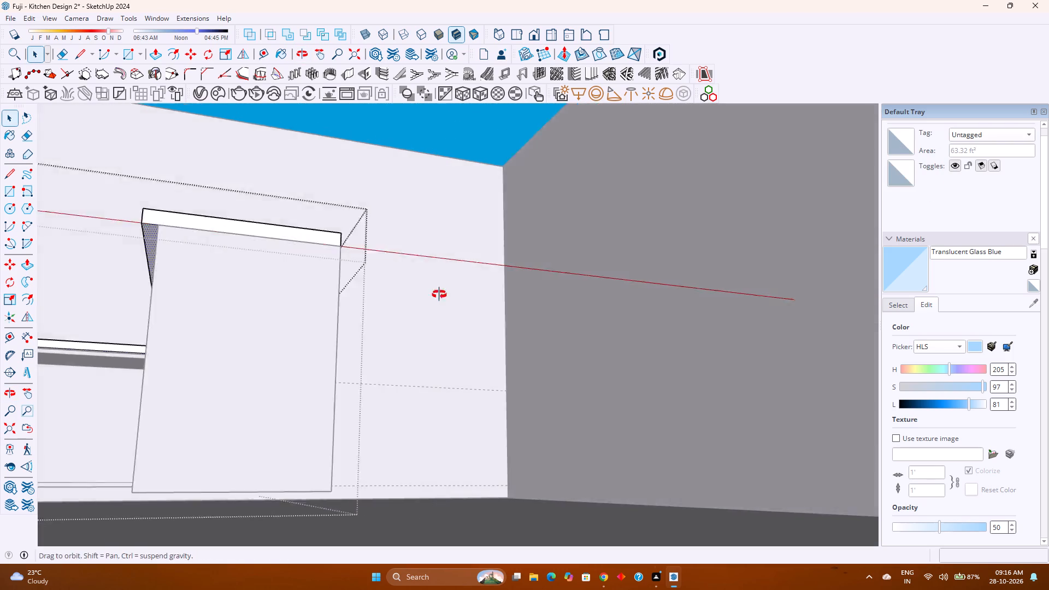
middle_drag(439, 294, 362, 293)
scroll(362, 293, up, 1)
shift+middle_drag(326, 303, 492, 299)
shift+middle_click(493, 299)
middle_drag(400, 351, 292, 331)
middle_click(292, 331)
middle_click(292, 331)
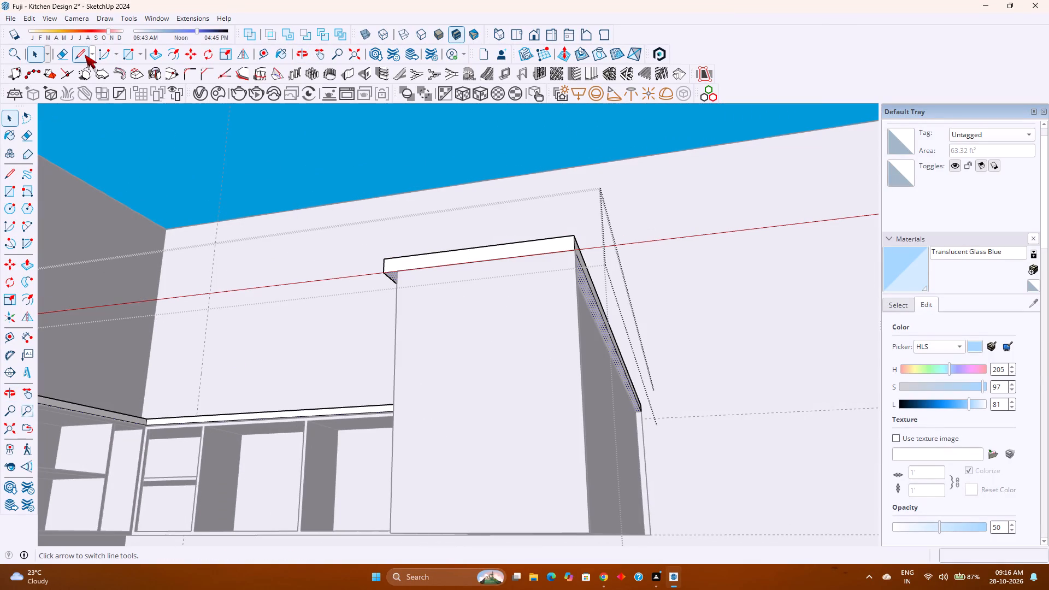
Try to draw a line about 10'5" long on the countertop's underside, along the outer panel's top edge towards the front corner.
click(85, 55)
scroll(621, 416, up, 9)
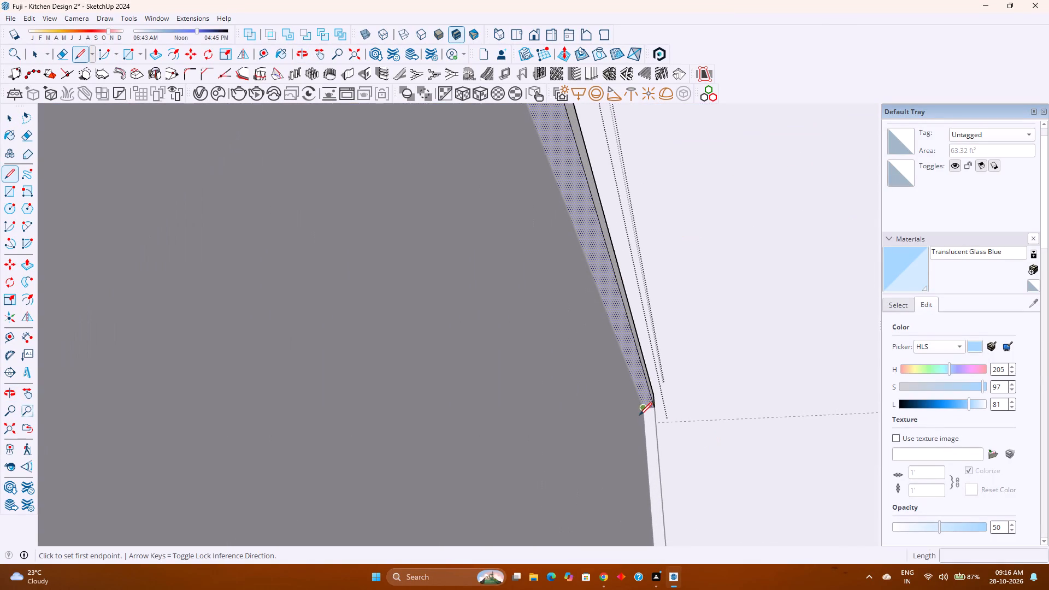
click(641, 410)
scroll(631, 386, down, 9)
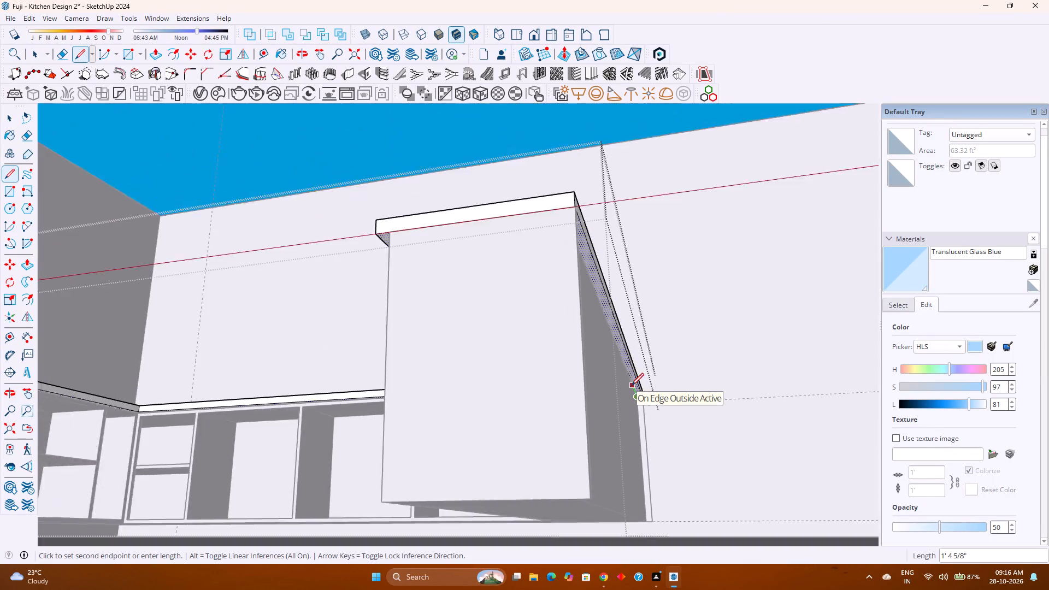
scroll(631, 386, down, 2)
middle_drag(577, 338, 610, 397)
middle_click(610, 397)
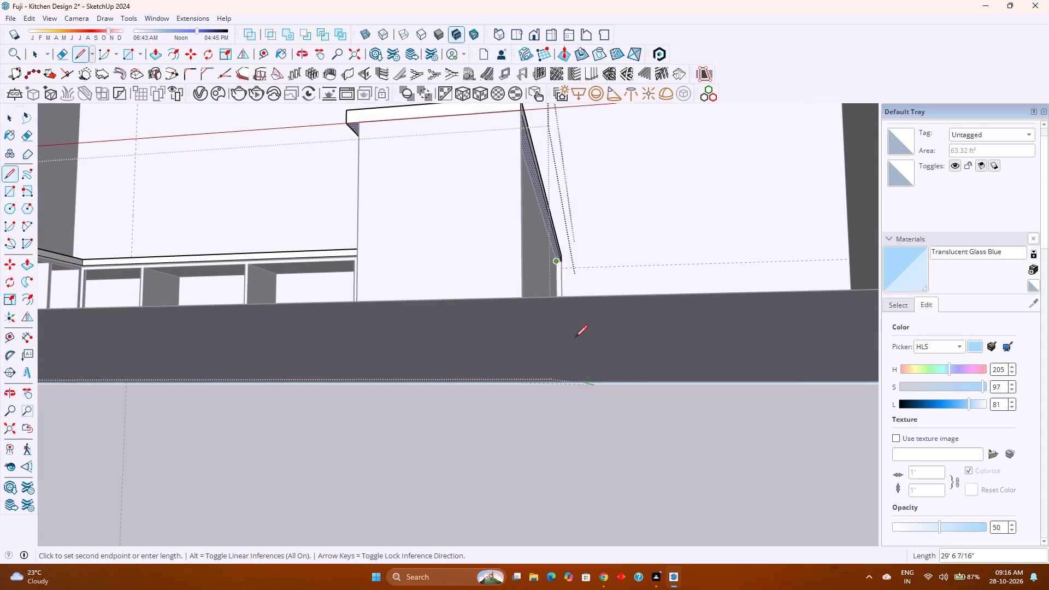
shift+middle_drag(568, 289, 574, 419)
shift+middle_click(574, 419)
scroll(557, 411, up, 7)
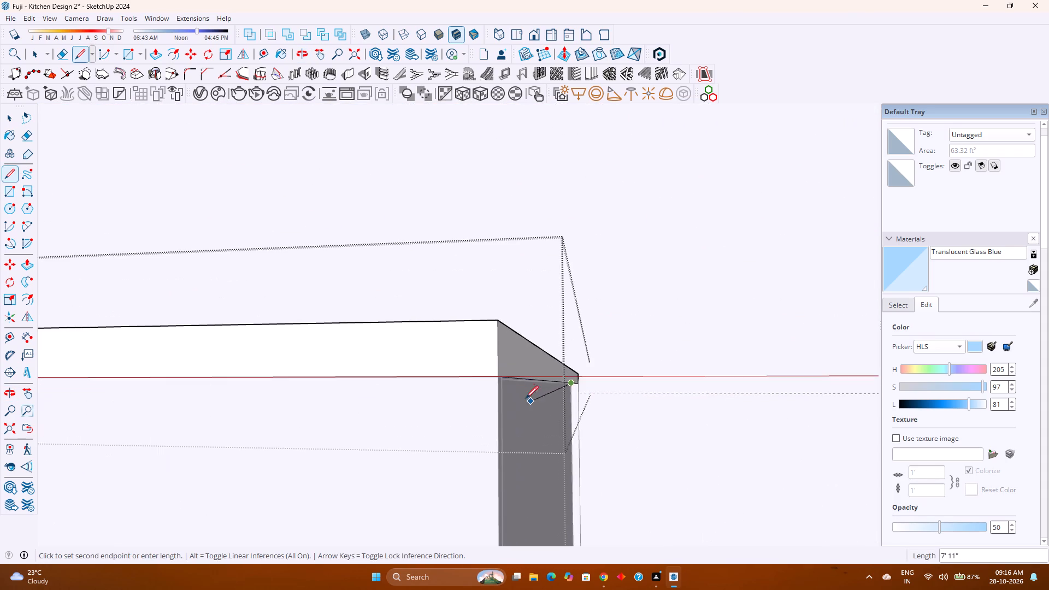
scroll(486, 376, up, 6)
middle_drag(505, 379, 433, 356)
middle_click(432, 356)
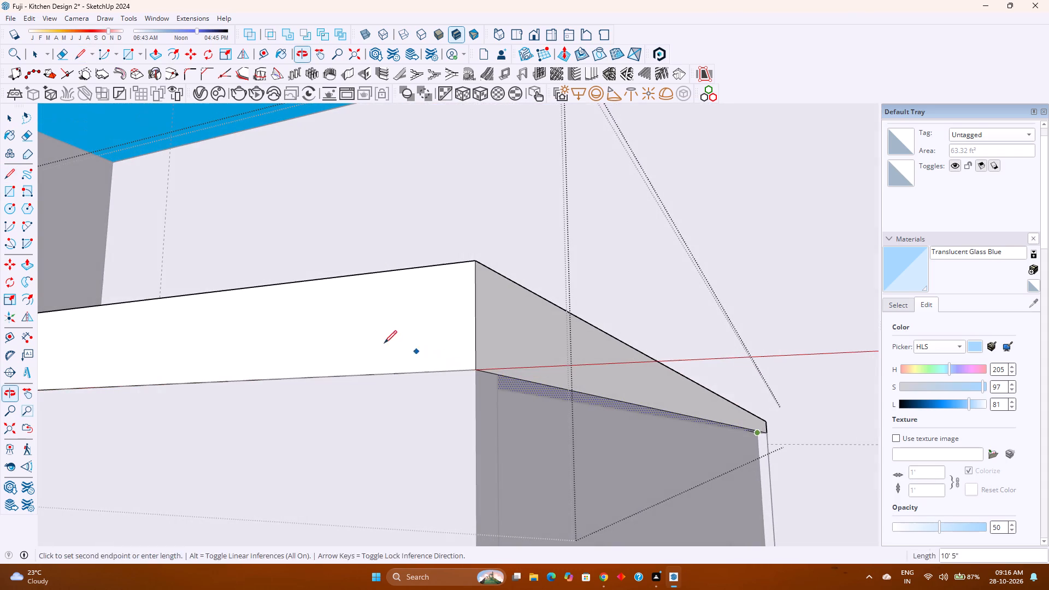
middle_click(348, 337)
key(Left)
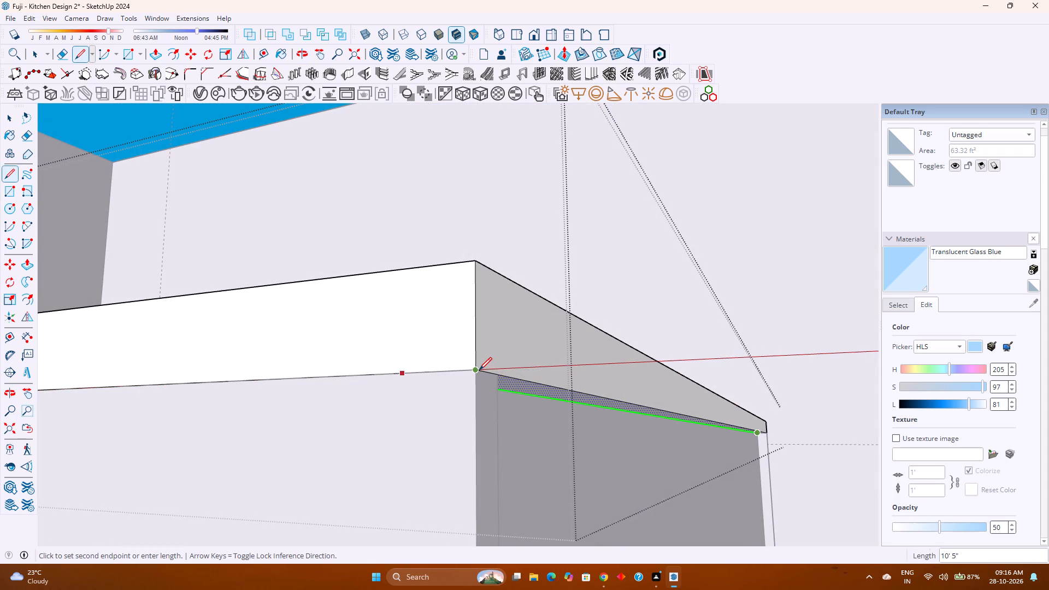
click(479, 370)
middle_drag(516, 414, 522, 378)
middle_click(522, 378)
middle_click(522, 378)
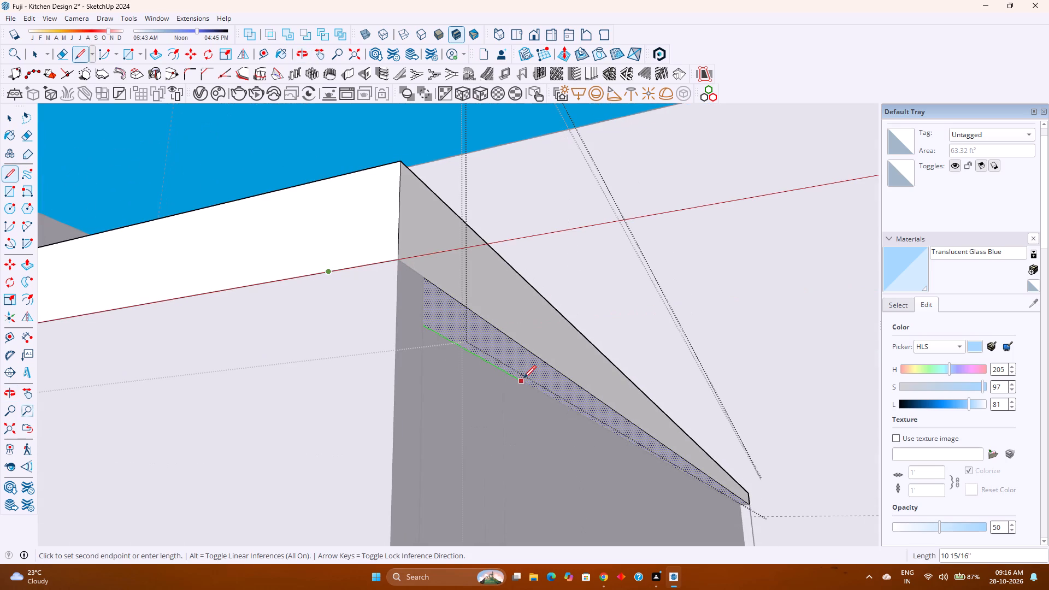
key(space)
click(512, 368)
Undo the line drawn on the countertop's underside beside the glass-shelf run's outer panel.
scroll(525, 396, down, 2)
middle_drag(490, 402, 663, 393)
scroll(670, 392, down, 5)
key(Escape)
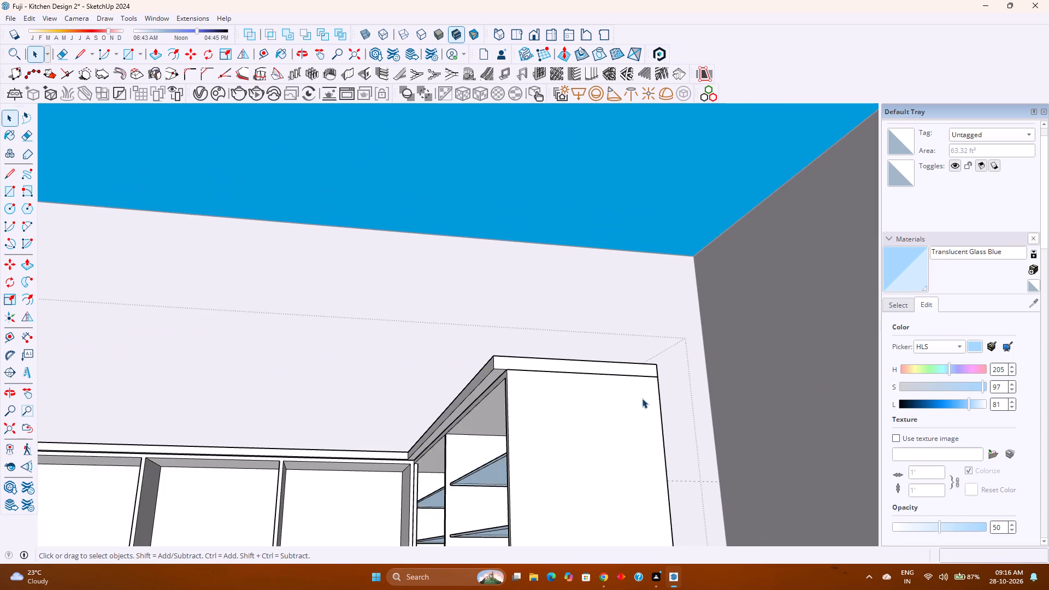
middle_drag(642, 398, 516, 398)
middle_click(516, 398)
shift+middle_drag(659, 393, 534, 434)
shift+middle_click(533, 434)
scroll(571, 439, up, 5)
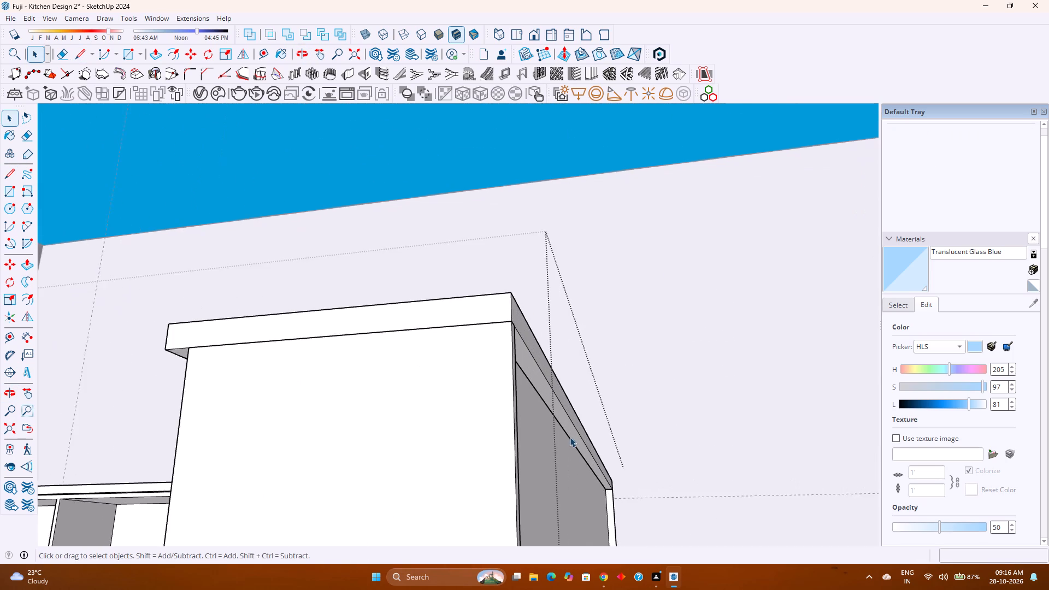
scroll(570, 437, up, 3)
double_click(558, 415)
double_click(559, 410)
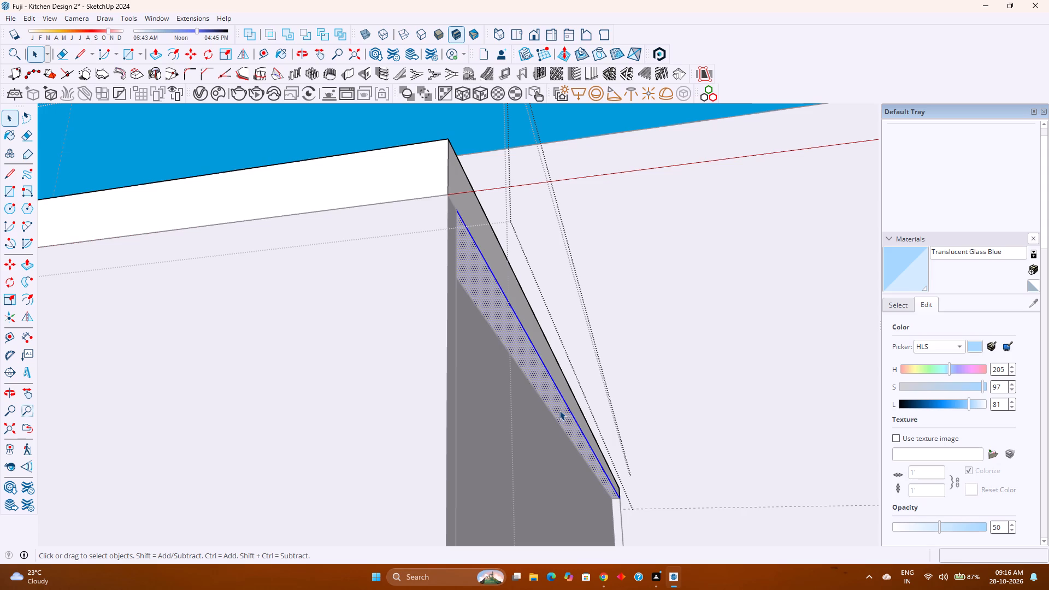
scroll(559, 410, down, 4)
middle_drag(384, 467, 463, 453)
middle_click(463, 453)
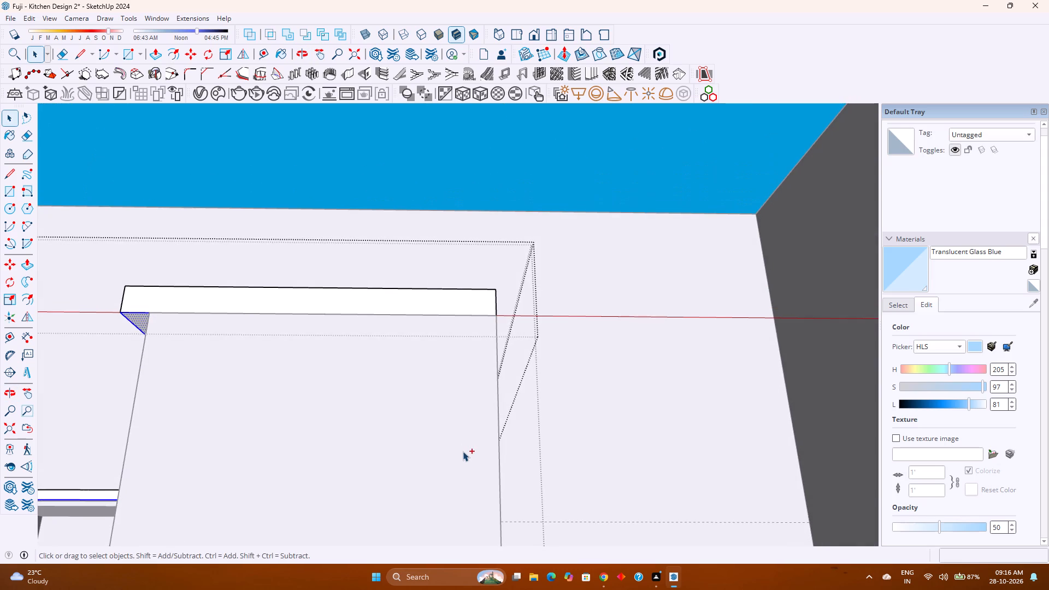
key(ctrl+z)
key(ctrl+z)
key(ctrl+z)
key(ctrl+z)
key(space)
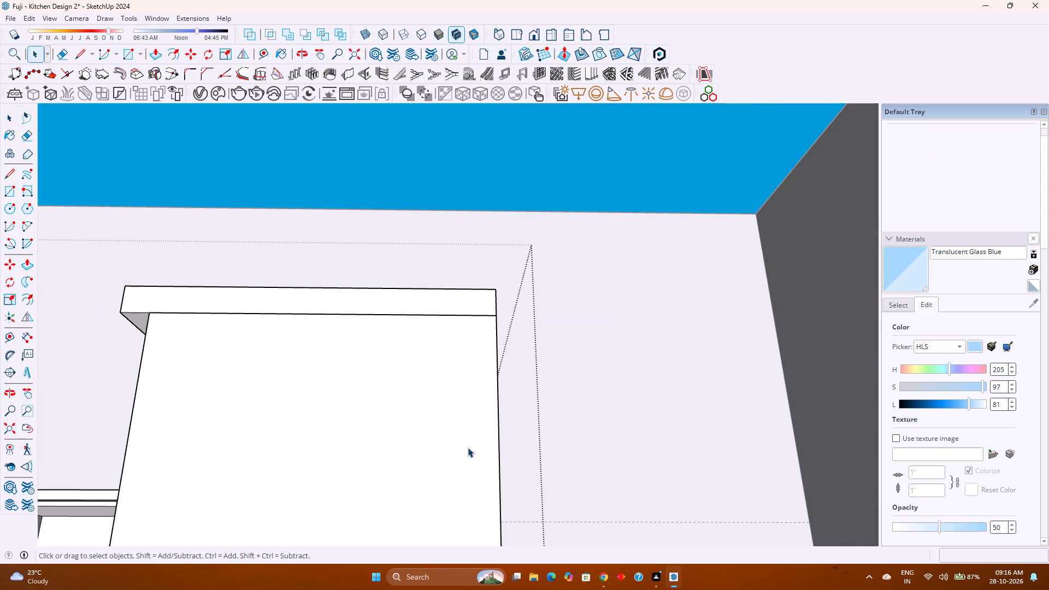
Reopen the countertop for editing and select its underside face above the glass-shelf run's outer panel.
middle_drag(488, 442, 303, 463)
middle_click(303, 463)
double_click(624, 345)
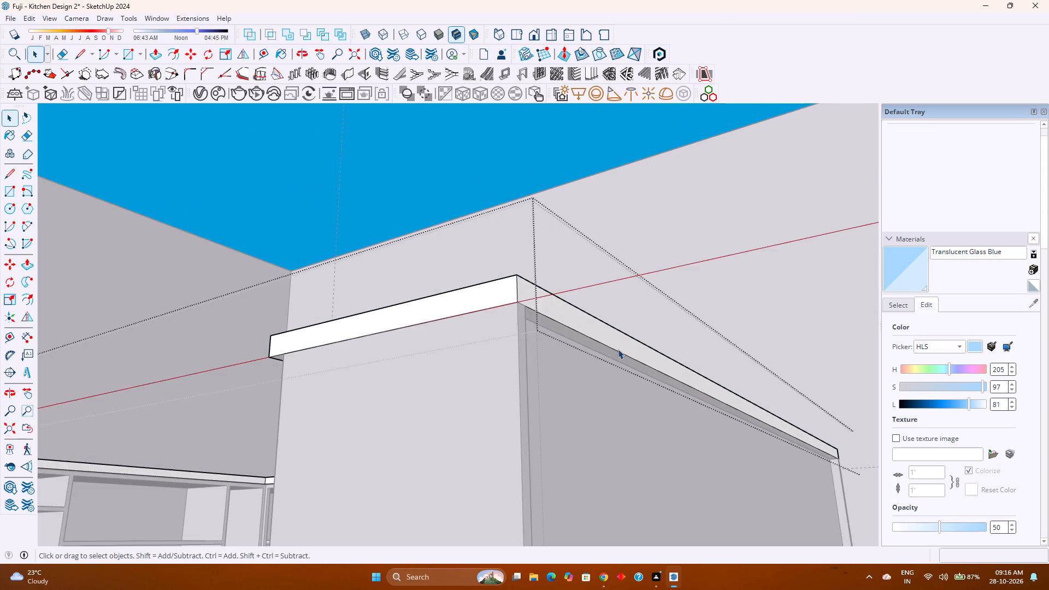
scroll(616, 350, up, 3)
click(609, 353)
middle_drag(602, 356, 621, 343)
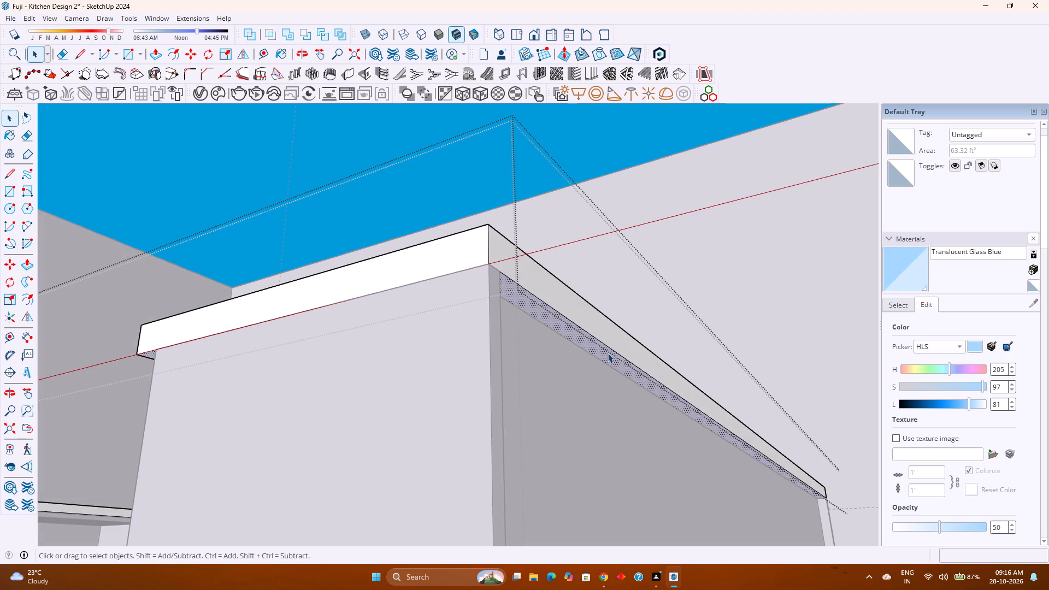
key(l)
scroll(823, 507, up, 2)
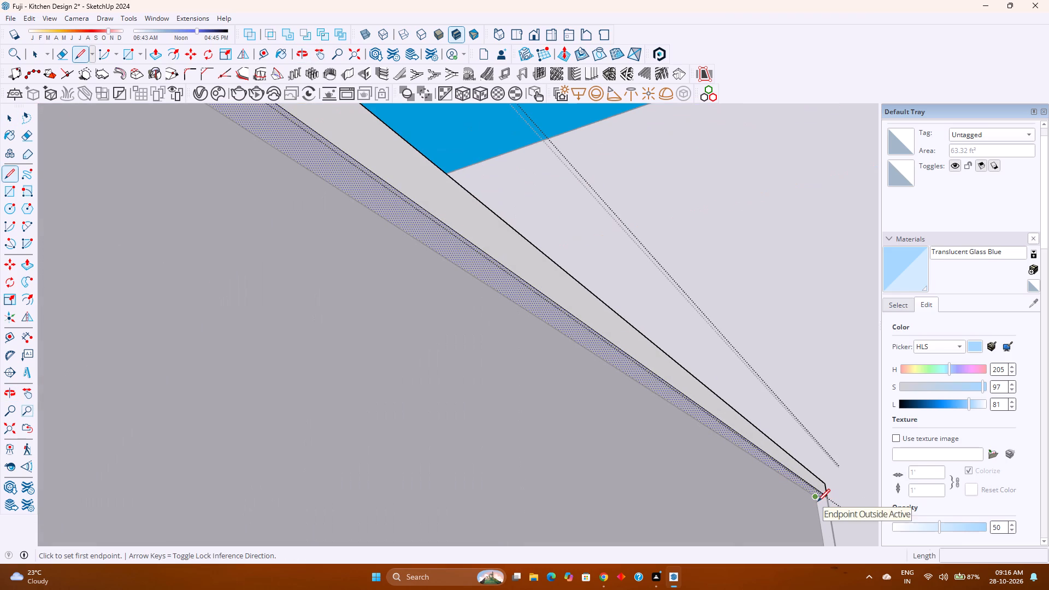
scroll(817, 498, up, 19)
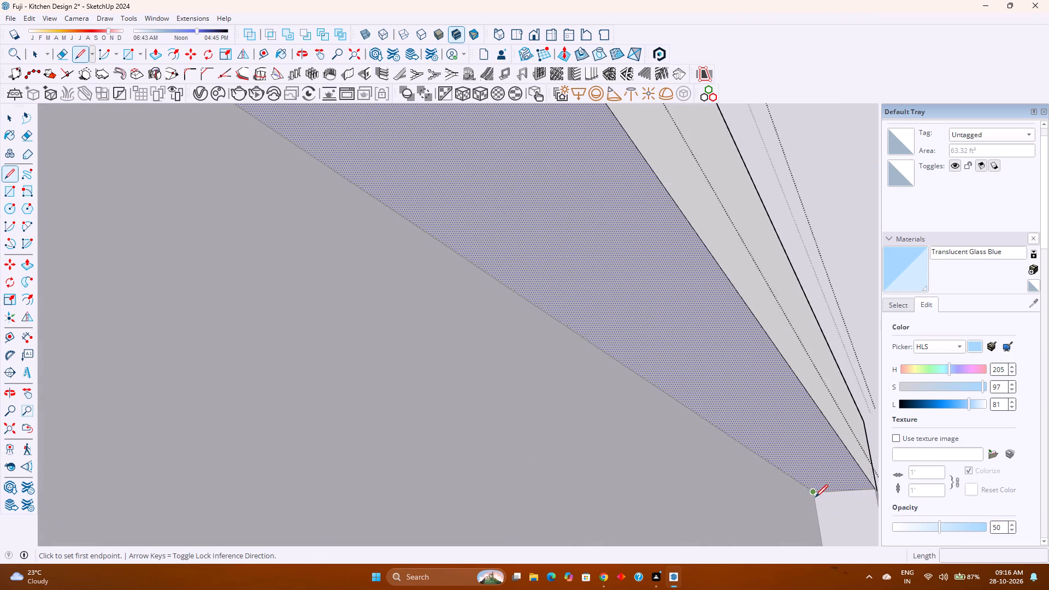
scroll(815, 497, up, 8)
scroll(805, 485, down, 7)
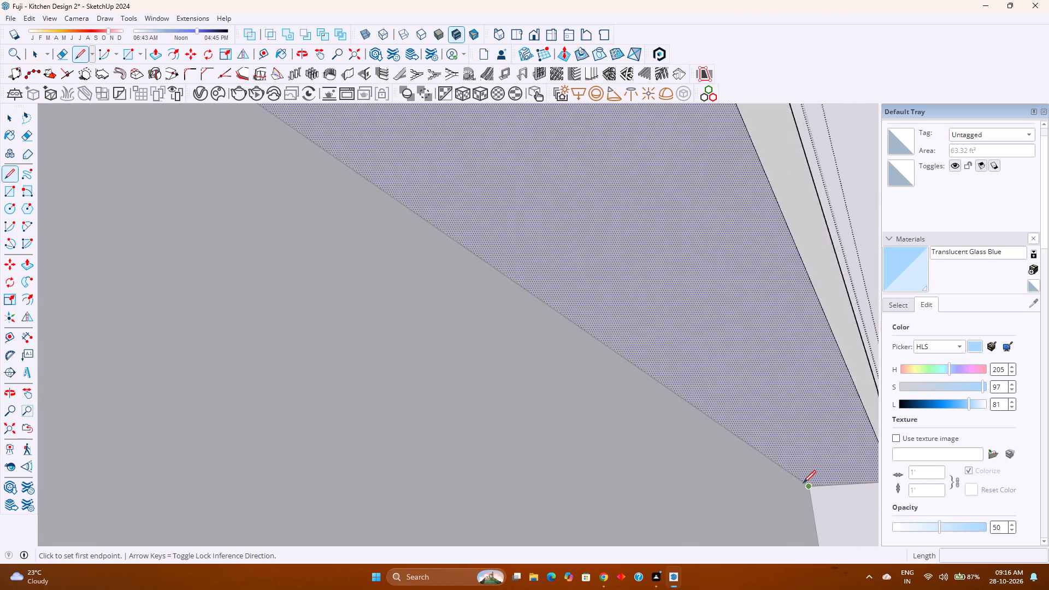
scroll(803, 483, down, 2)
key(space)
Copy the countertop underside's outer long edge 1 1/2" inward to the outer panel's corner on the glass-shelf run.
click(817, 396)
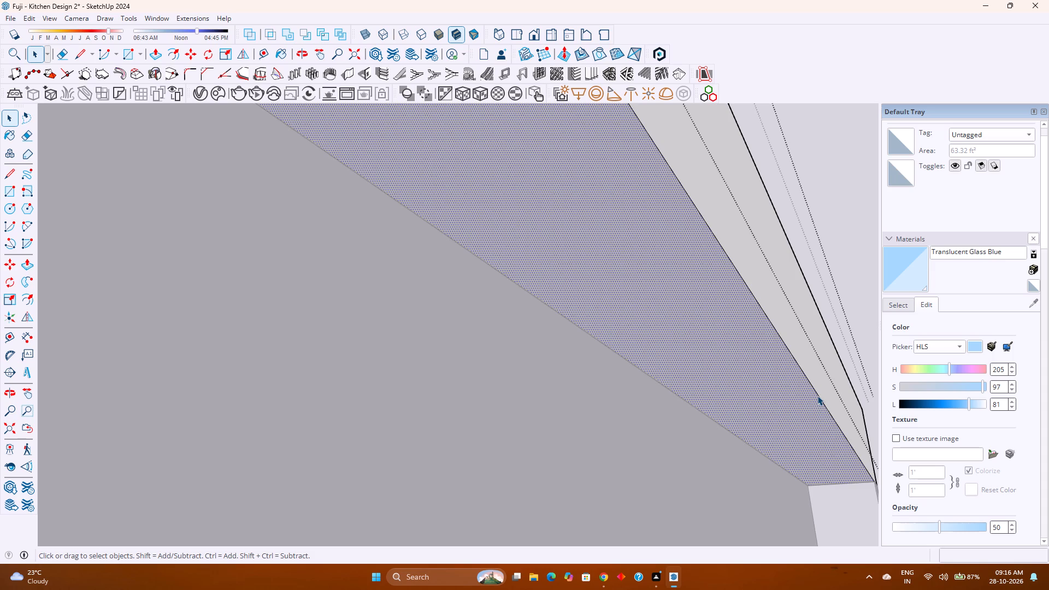
key(m)
scroll(771, 489, down, 2)
shift+middle_drag(770, 488, 724, 424)
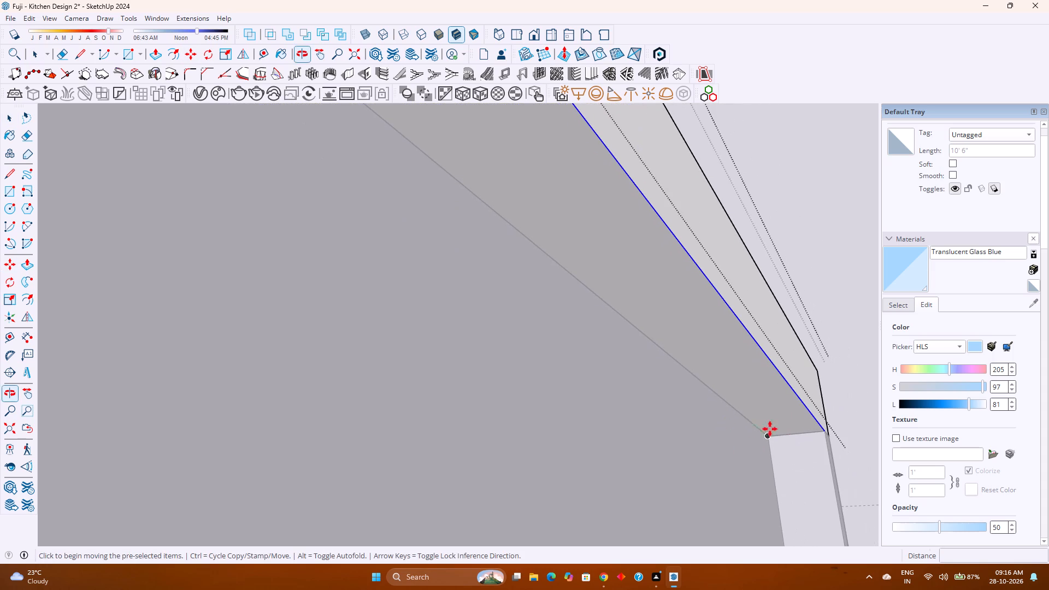
click(827, 433)
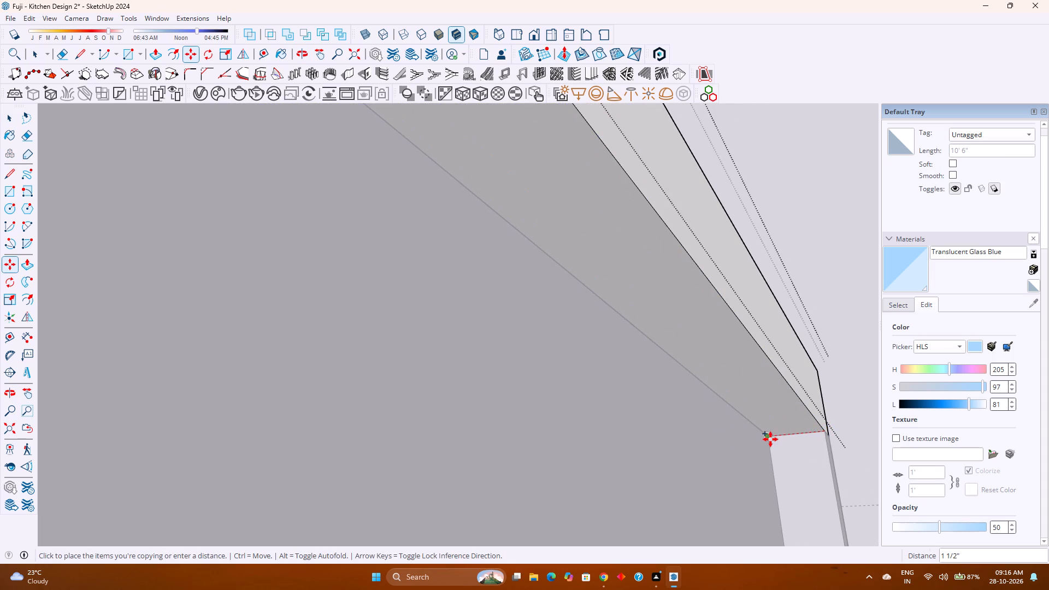
click(770, 439)
scroll(770, 439, down, 5)
key(space)
scroll(770, 439, down, 1)
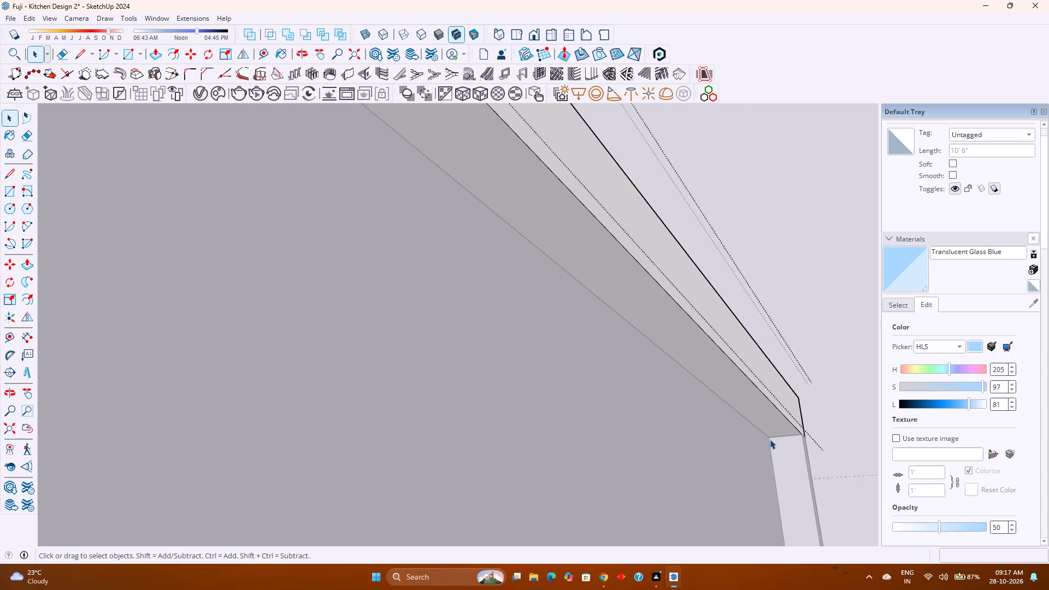
scroll(770, 439, down, 20)
scroll(647, 340, up, 3)
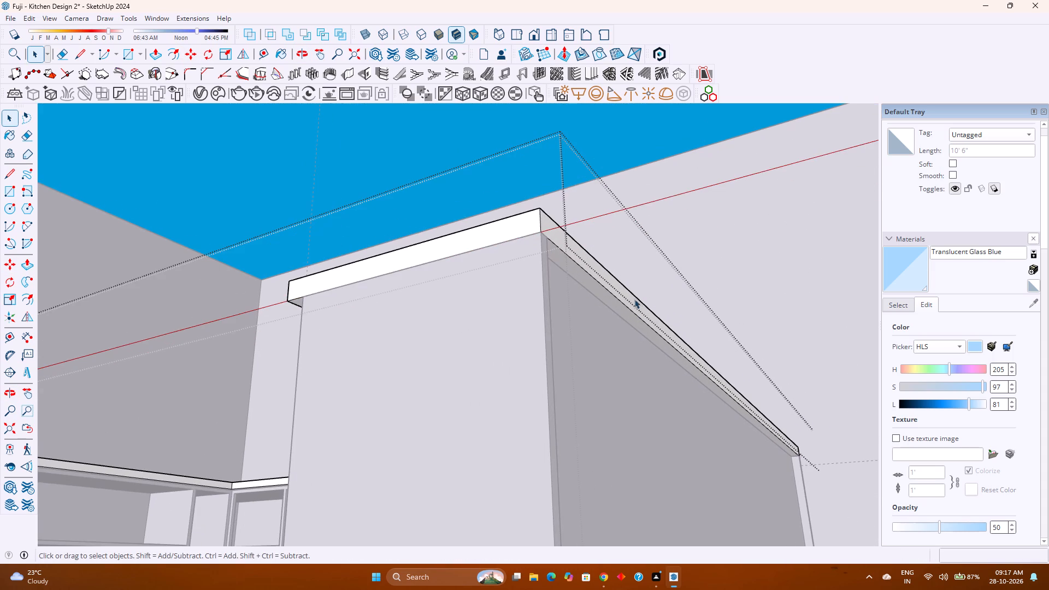
Offset the narrow underside overhang strip's outline 0.5" inward, beside the glass-shelf run's outer panel.
key(space)
click(567, 265)
scroll(567, 265, up, 3)
middle_drag(486, 283, 593, 289)
middle_drag(574, 289, 523, 290)
middle_click(523, 290)
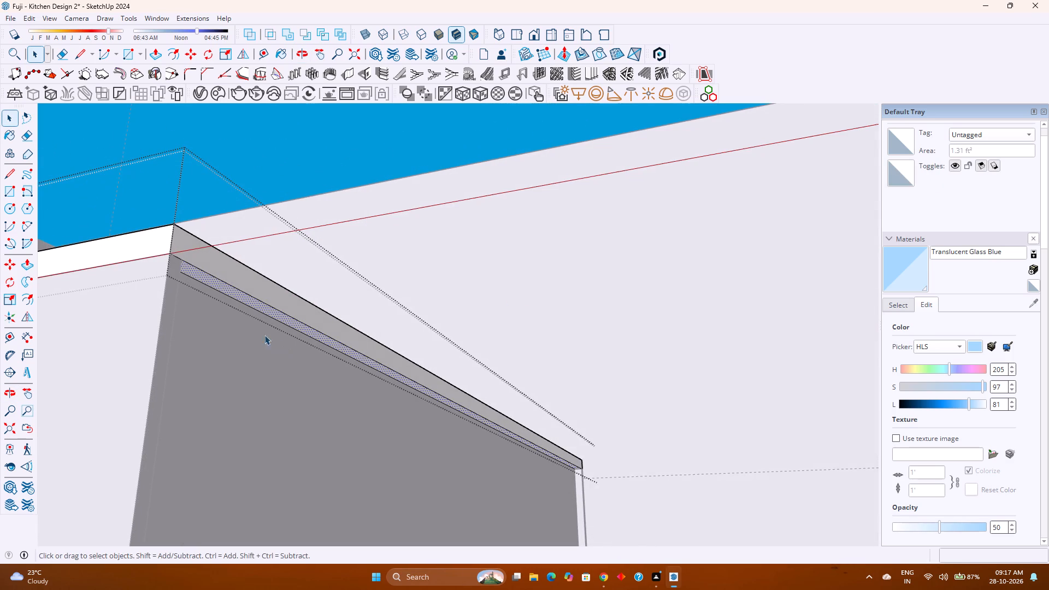
scroll(184, 290, up, 10)
scroll(141, 272, up, 3)
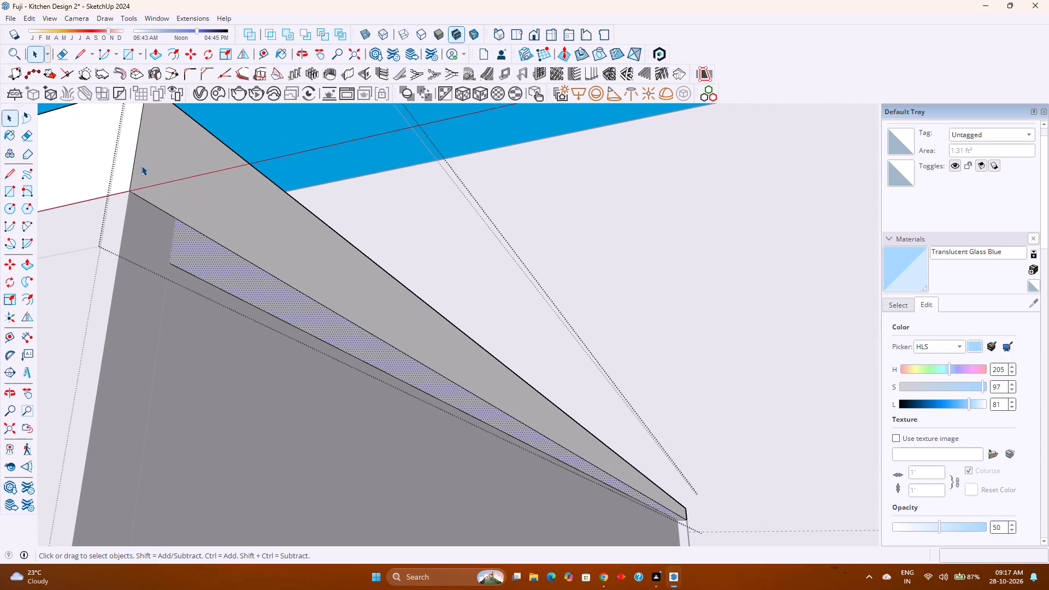
click(169, 52)
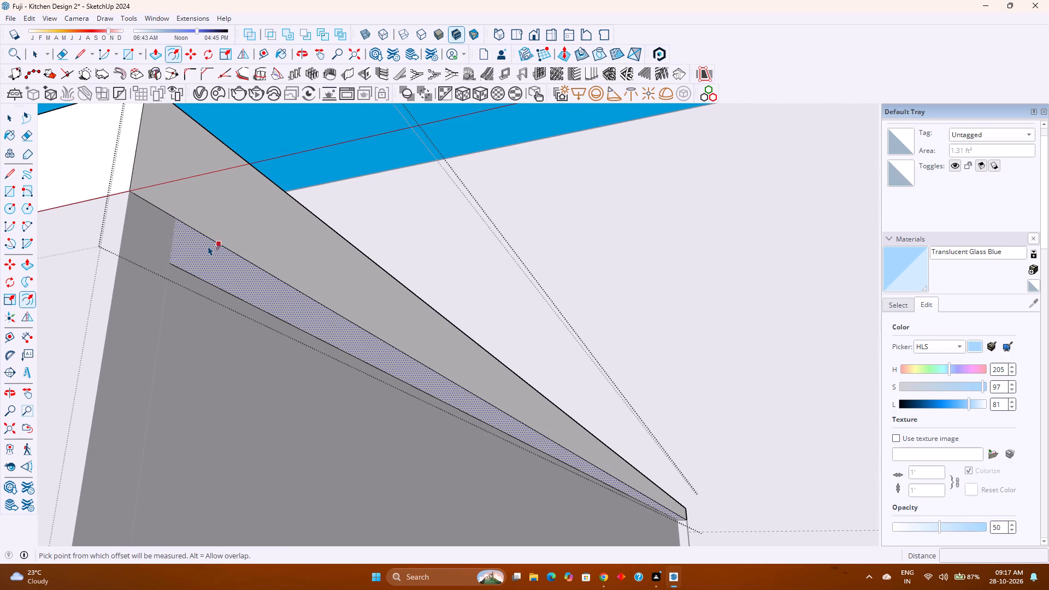
click(208, 246)
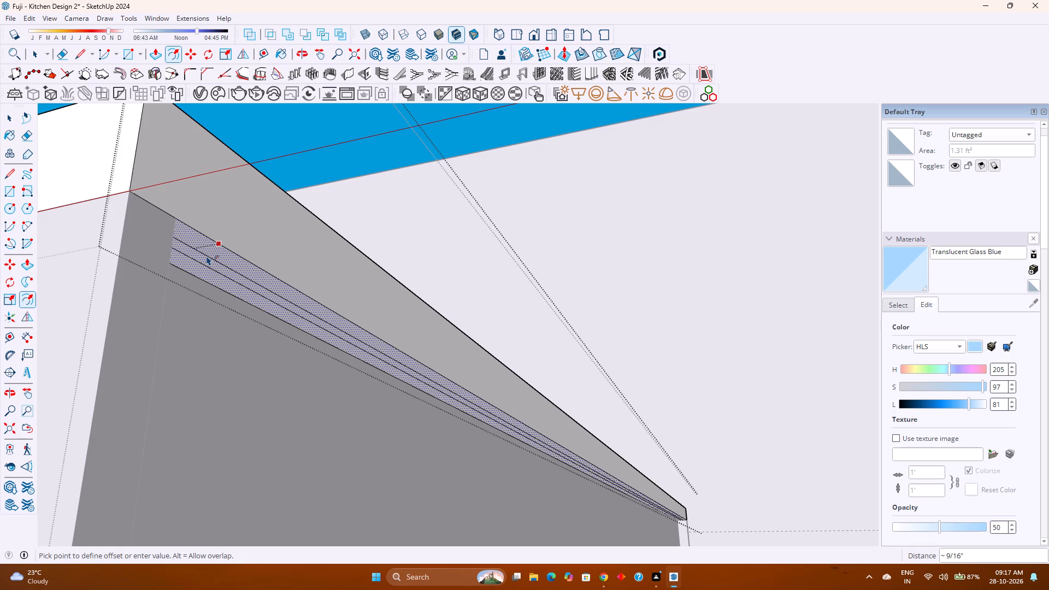
scroll(207, 256, up, 2)
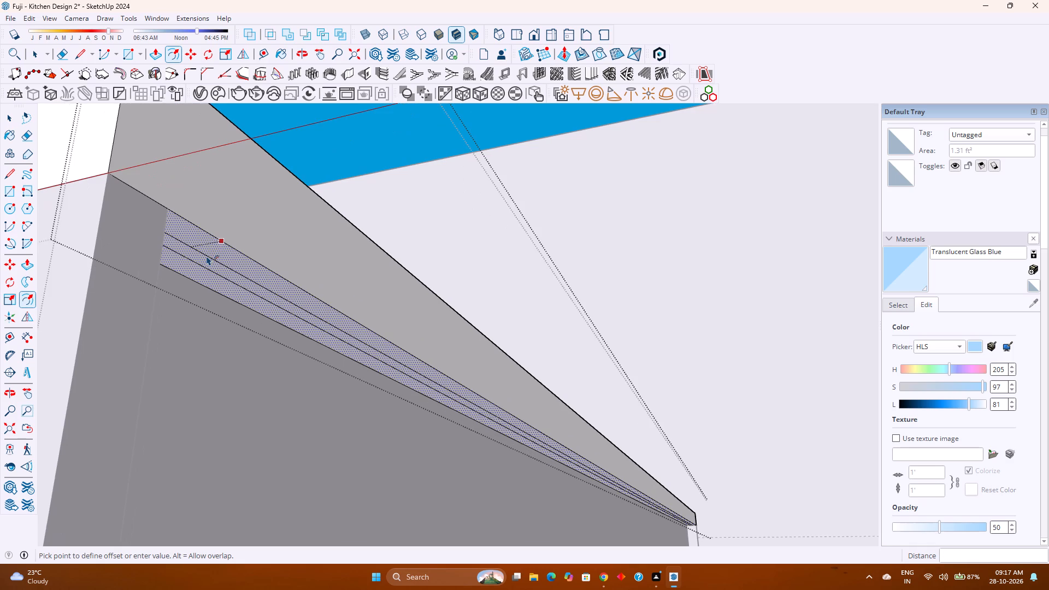
scroll(207, 256, up, 7)
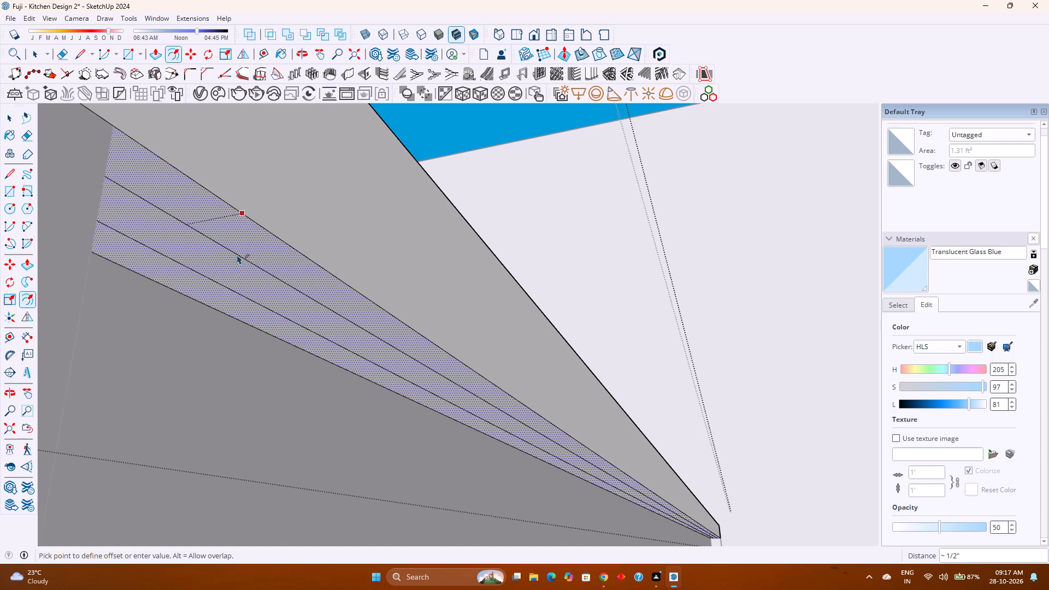
text(0.5)
key(Return)
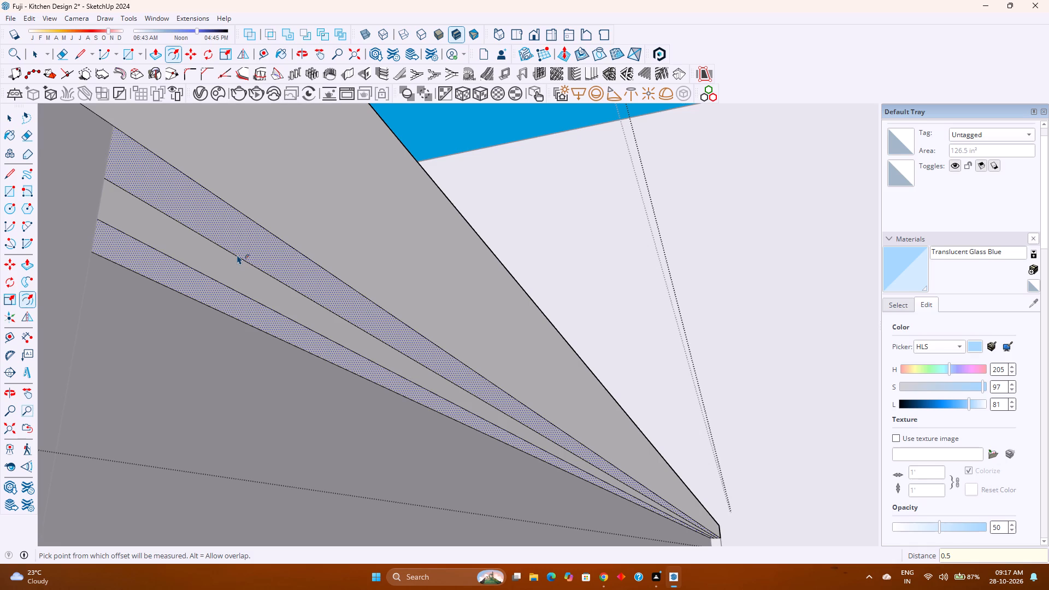
Examine the offset strip outline along the countertop's underside and at its end beside the outer panel.
key(space)
key(Escape)
scroll(292, 320, down, 2)
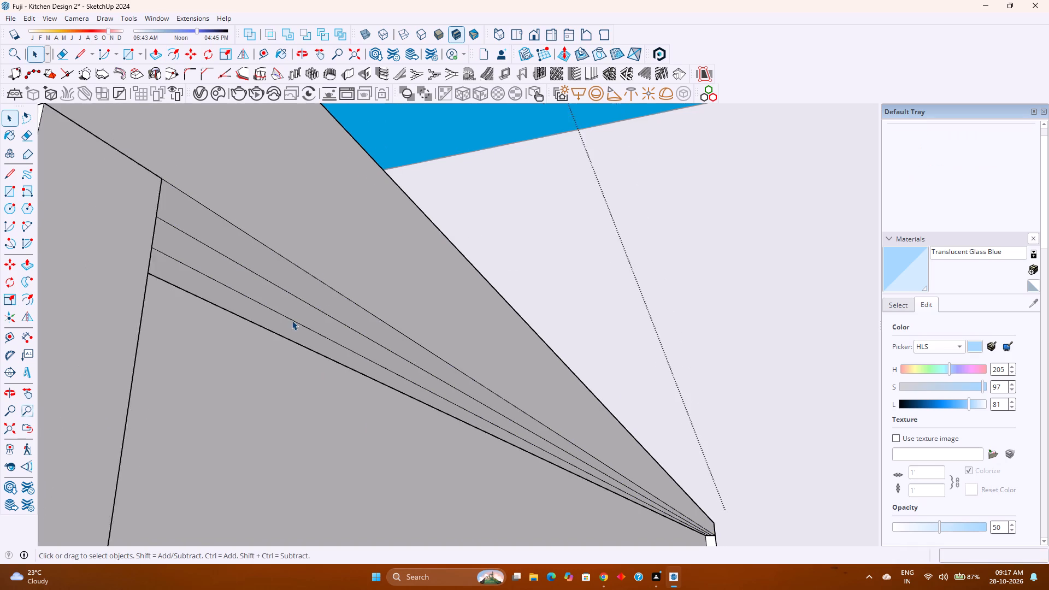
scroll(292, 320, down, 1)
scroll(233, 291, up, 3)
click(239, 281)
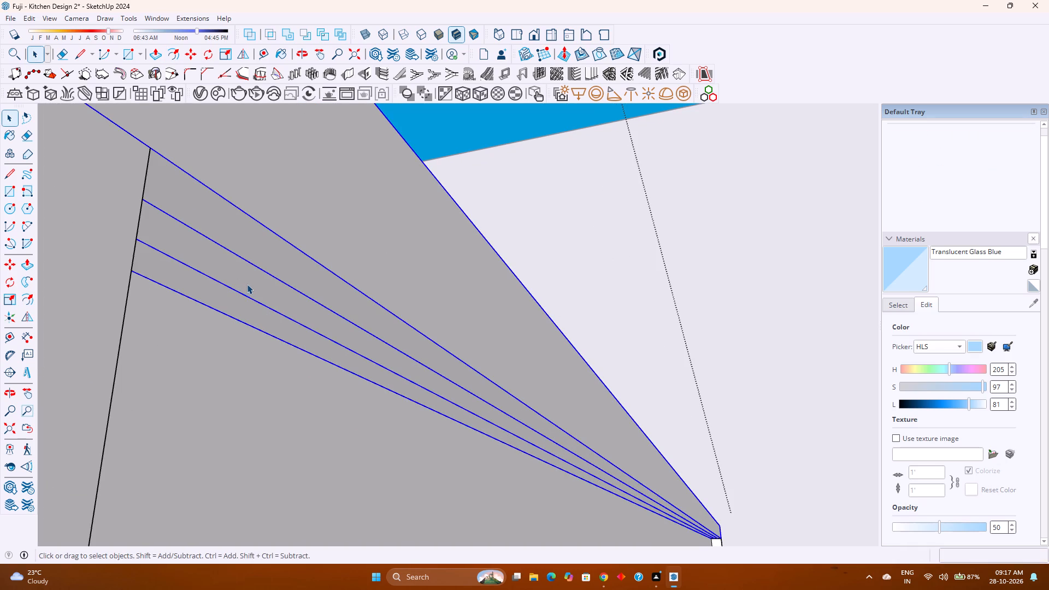
scroll(247, 284, down, 1)
double_click(247, 284)
scroll(247, 284, up, 1)
middle_drag(247, 284, 78, 284)
shift+middle_drag(161, 298, 353, 281)
shift+middle_click(357, 281)
click(355, 286)
middle_drag(355, 286, 144, 294)
middle_click(144, 294)
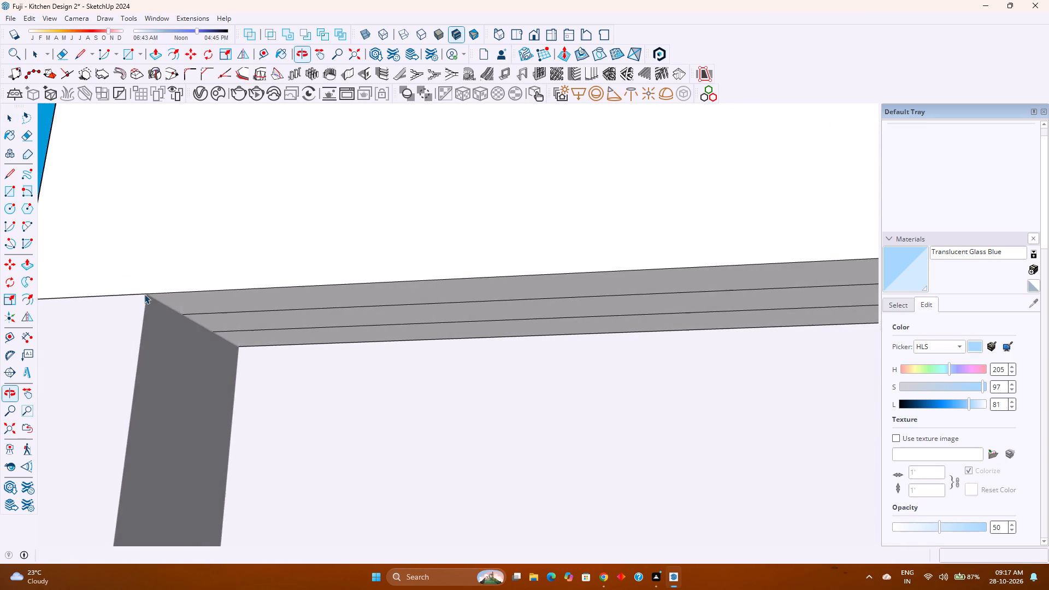
scroll(211, 318, down, 2)
shift+middle_drag(210, 324, 239, 294)
scroll(246, 296, up, 3)
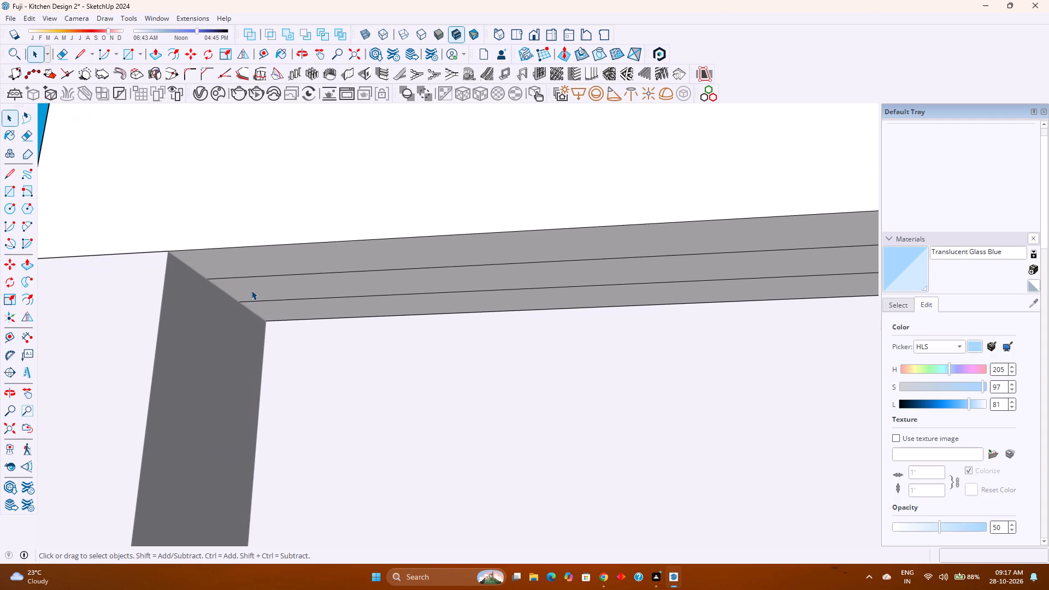
double_click(251, 290)
scroll(251, 290, up, 5)
scroll(251, 290, down, 8)
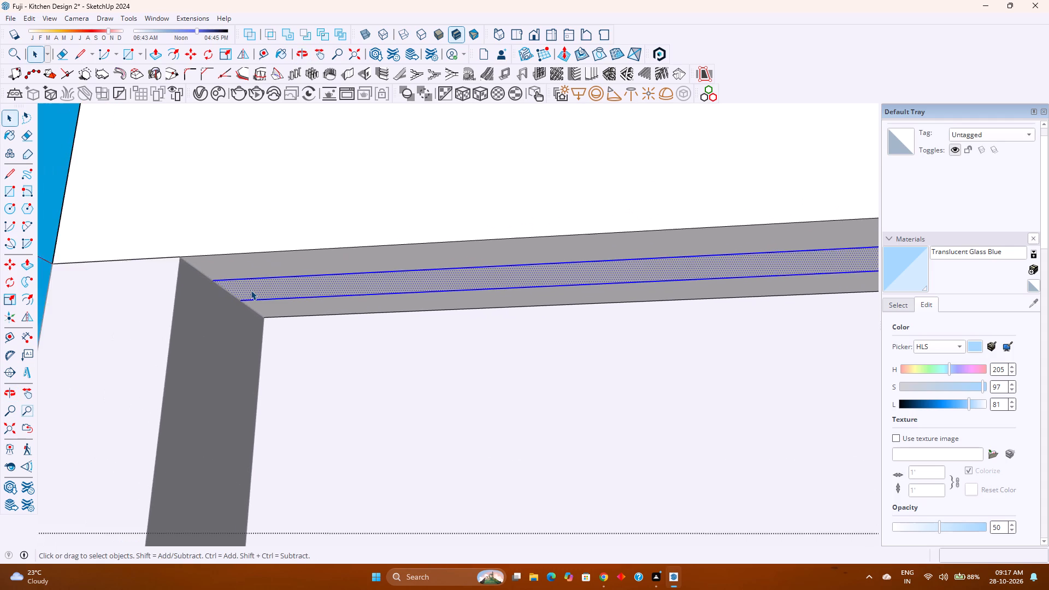
scroll(251, 290, down, 6)
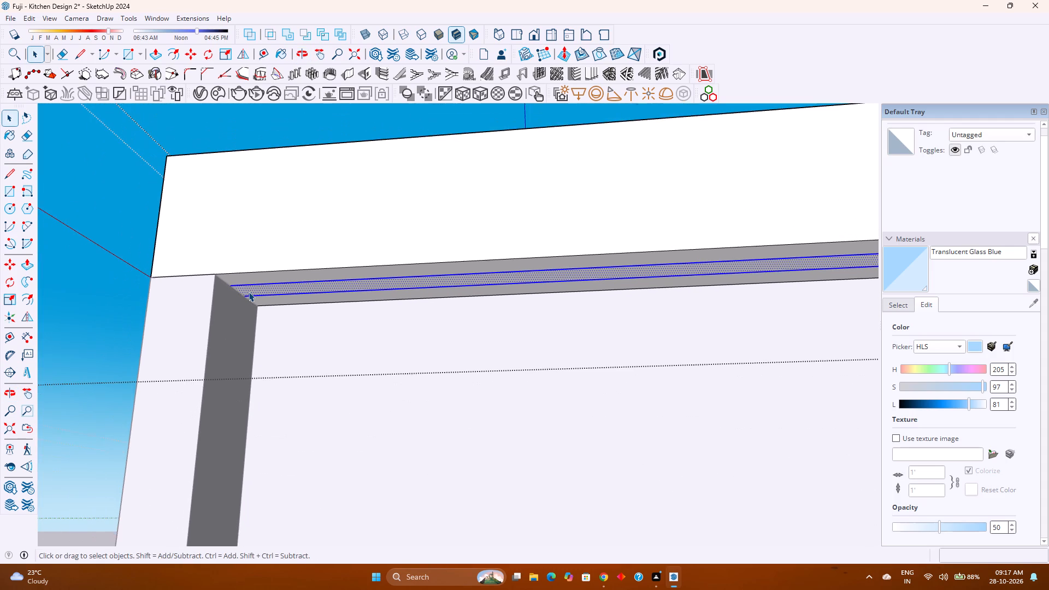
key(Escape)
Raise the whole countertop 1' vertically above the base cabinets.
click(265, 268)
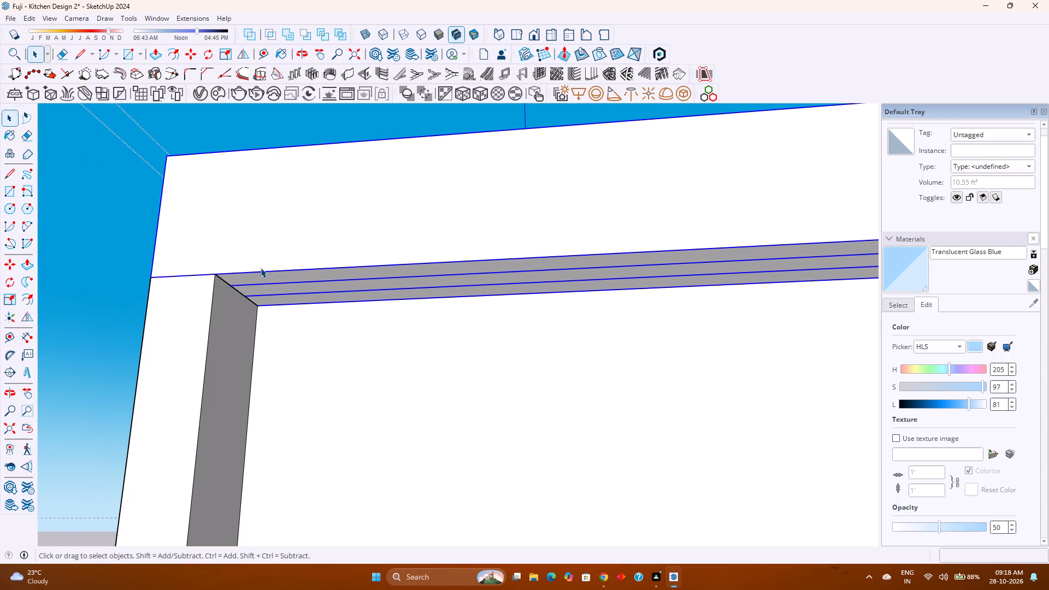
key(n)
key(m)
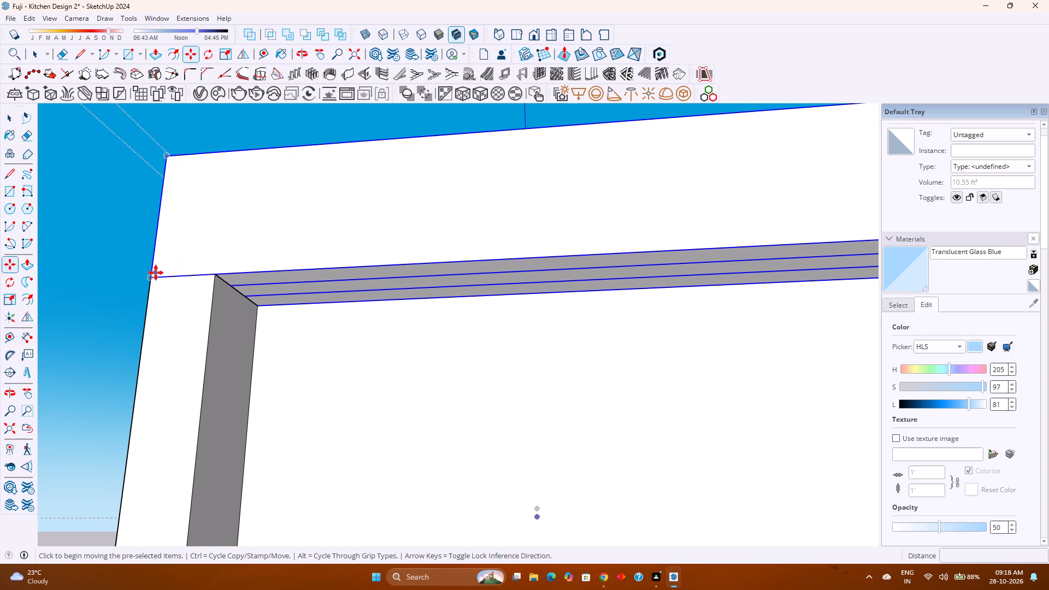
click(150, 278)
key(Up)
text(1')
key(Return)
key(space)
Reopen the countertop for editing and move the underside strip outline's near short end edge 0.75" inward along the green axis.
scroll(320, 334, down, 2)
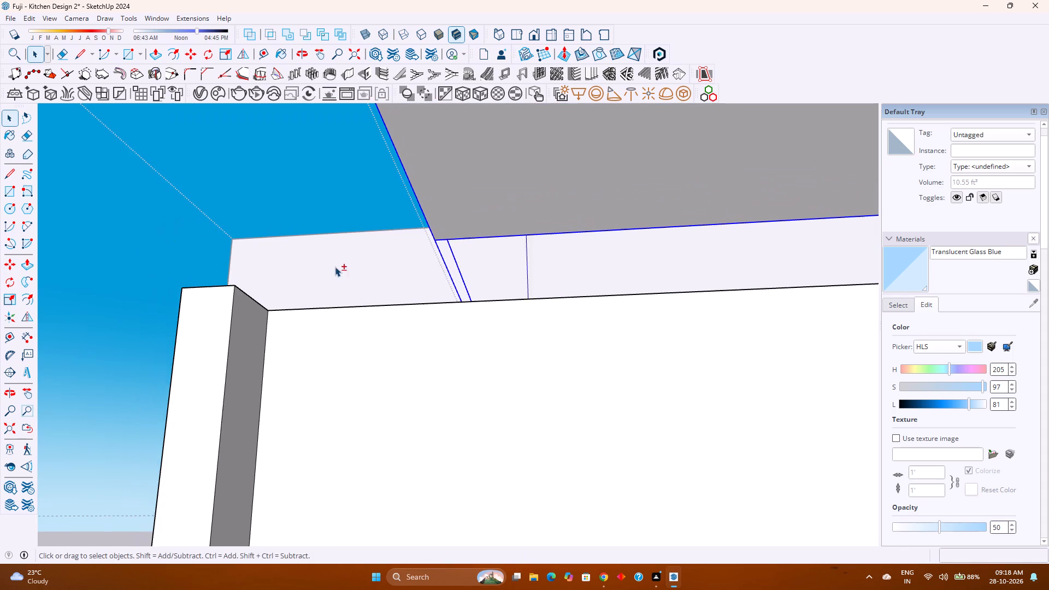
shift+middle_drag(335, 267, 334, 300)
shift+middle_click(334, 300)
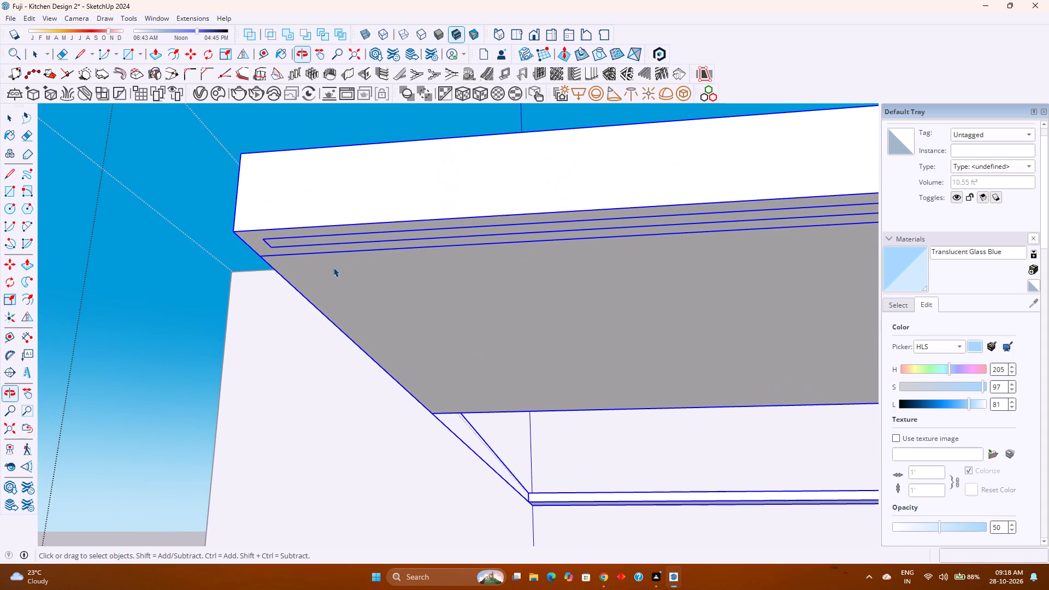
scroll(320, 249, up, 1)
double_click(316, 243)
scroll(316, 243, up, 2)
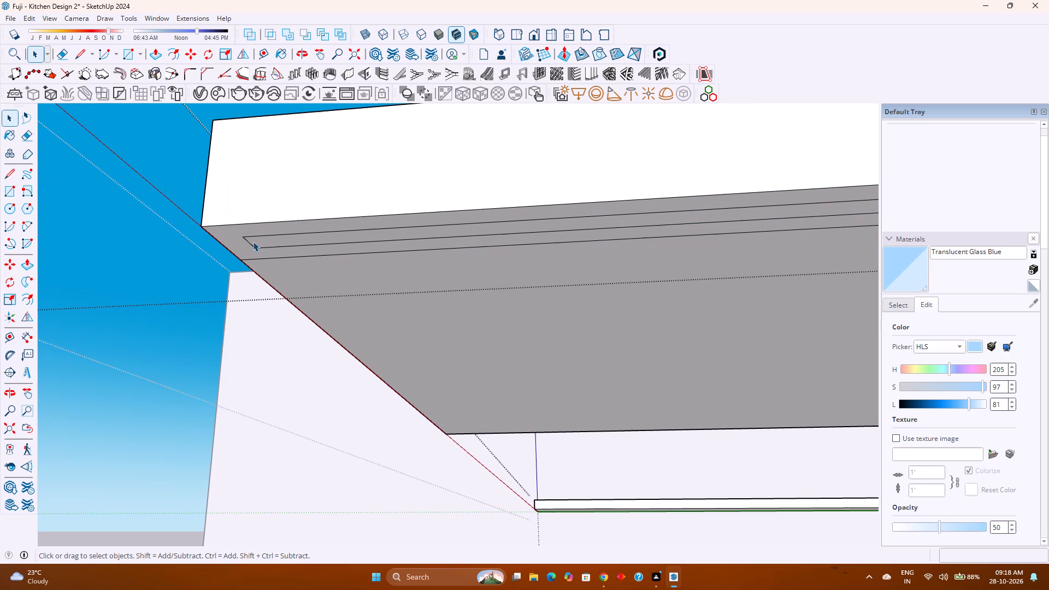
click(250, 244)
key(m)
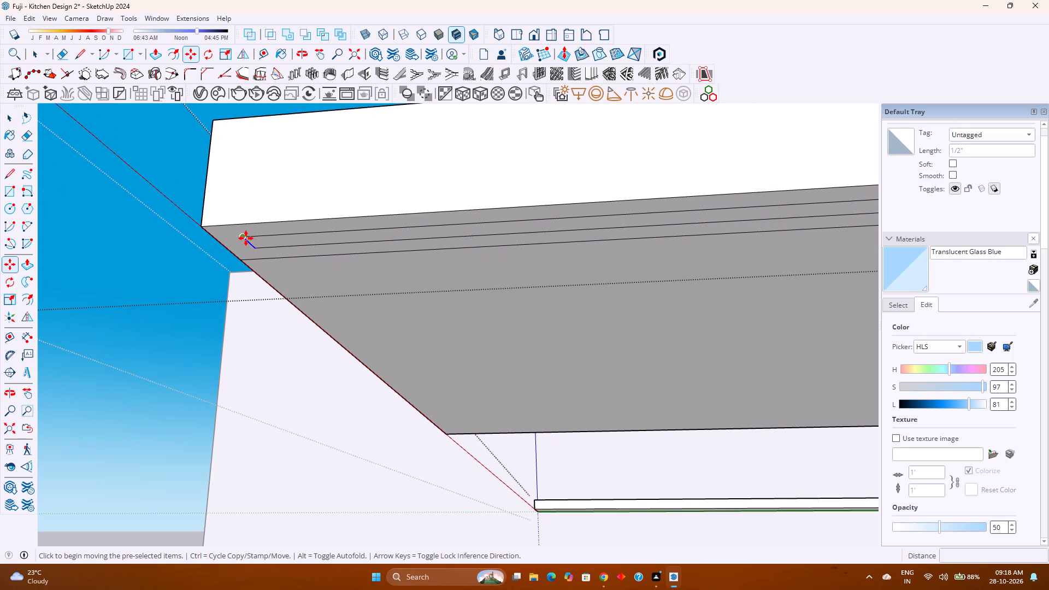
click(246, 238)
key(Left)
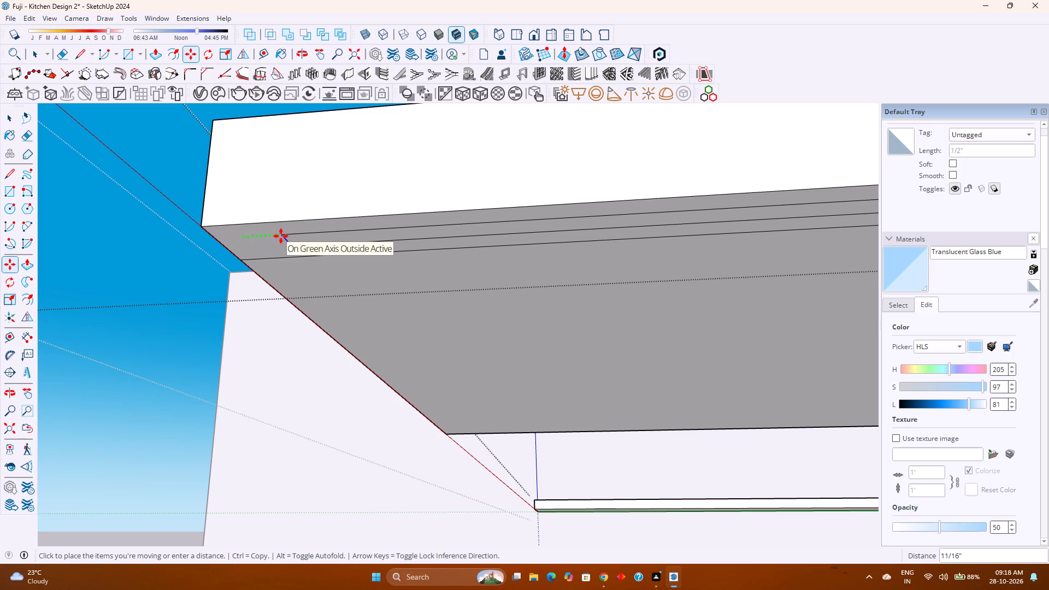
text(0.75)
key(Return)
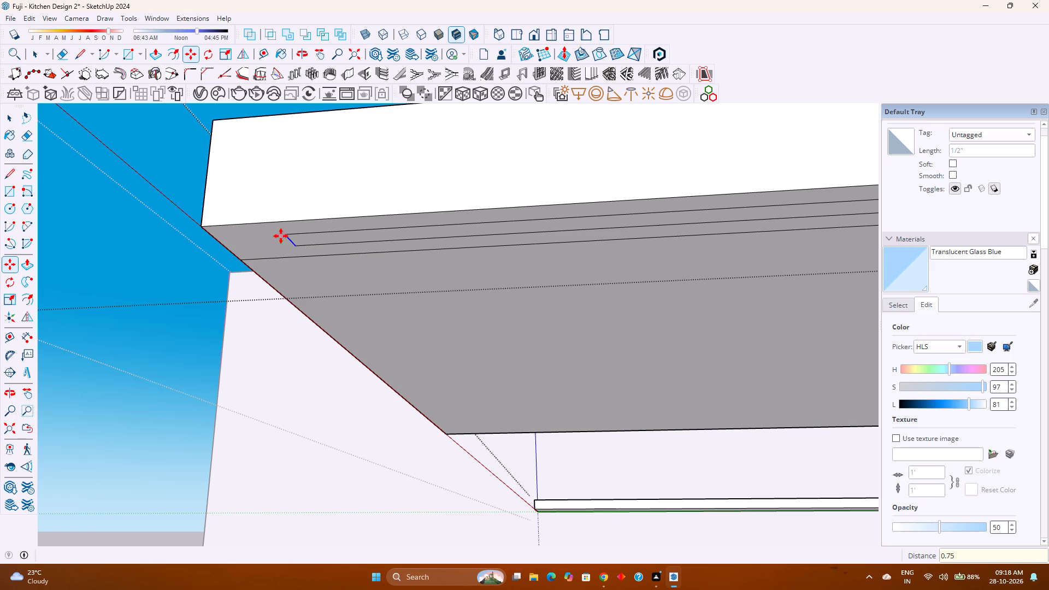
key(space)
Move the strip outline's opposite short end edge 0.75" inward along the green axis.
scroll(280, 236, down, 3)
shift+middle_drag(422, 271, 276, 261)
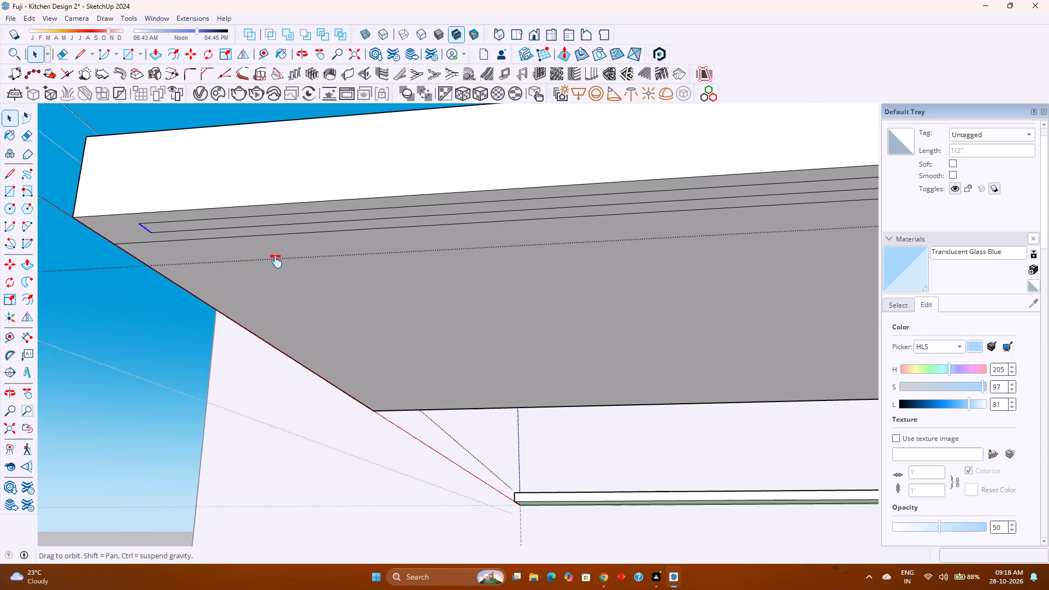
shift+middle_drag(276, 261, 240, 261)
shift+middle_click(238, 261)
scroll(231, 262, down, 8)
shift+middle_drag(350, 271, 163, 275)
scroll(161, 275, down, 9)
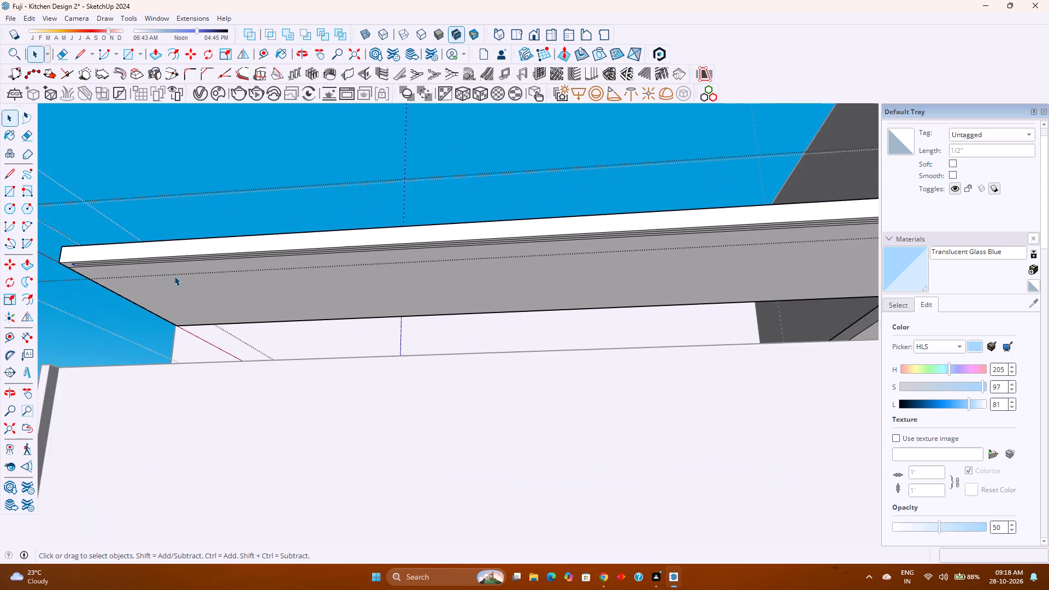
shift+middle_drag(426, 277, 13, 306)
shift+middle_click(13, 306)
scroll(770, 241, up, 3)
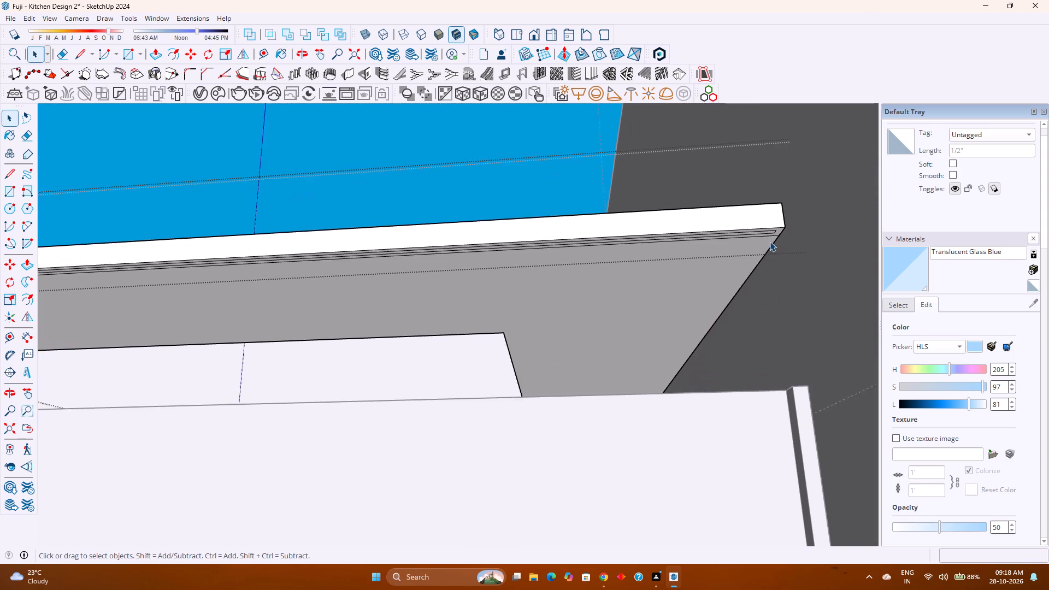
scroll(780, 229, up, 13)
click(769, 232)
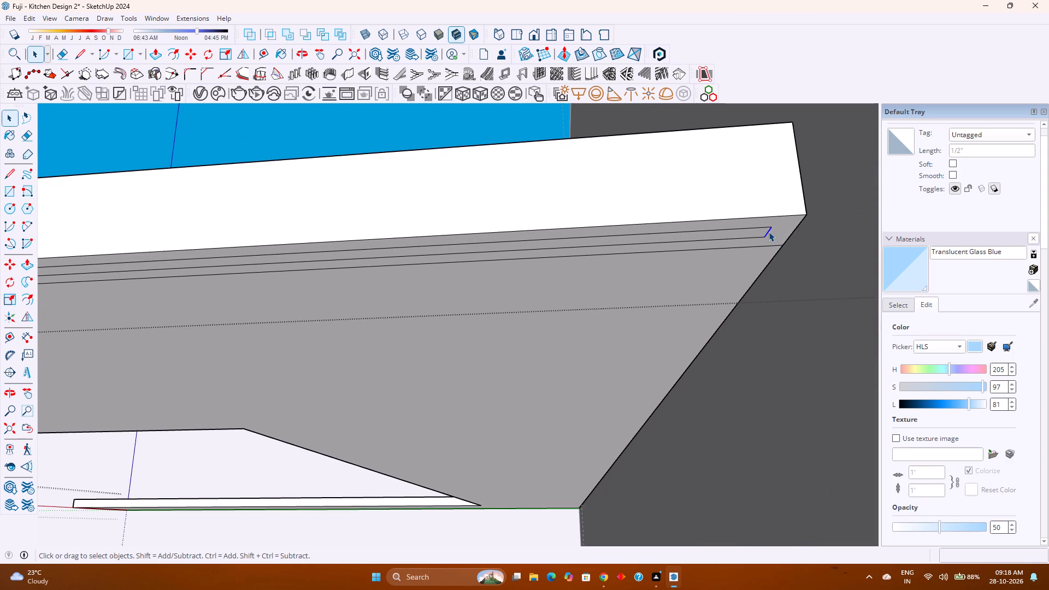
key(m)
click(769, 227)
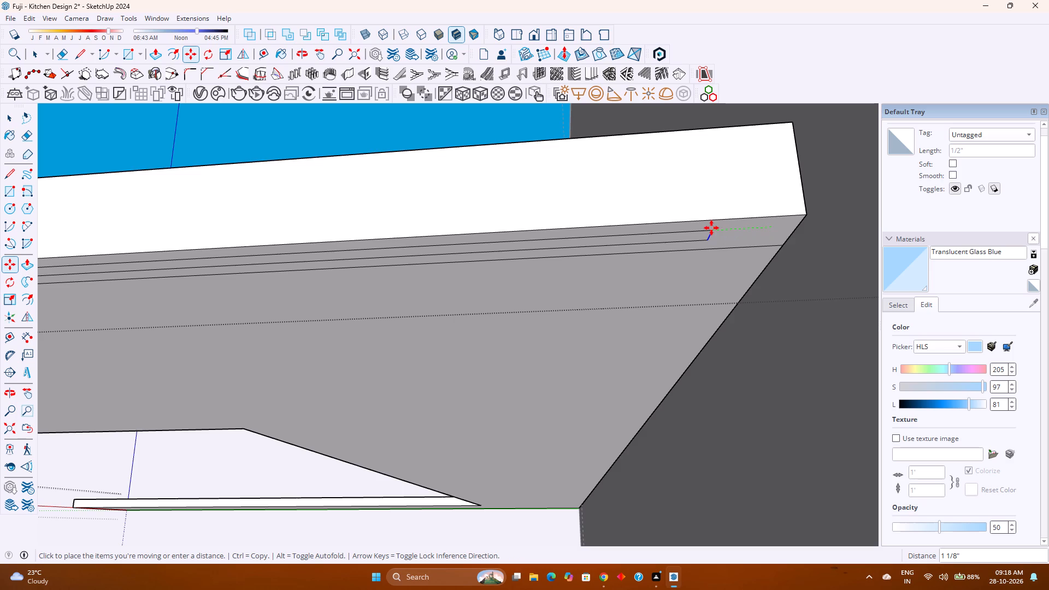
key(Left)
key(0)
text(.75)
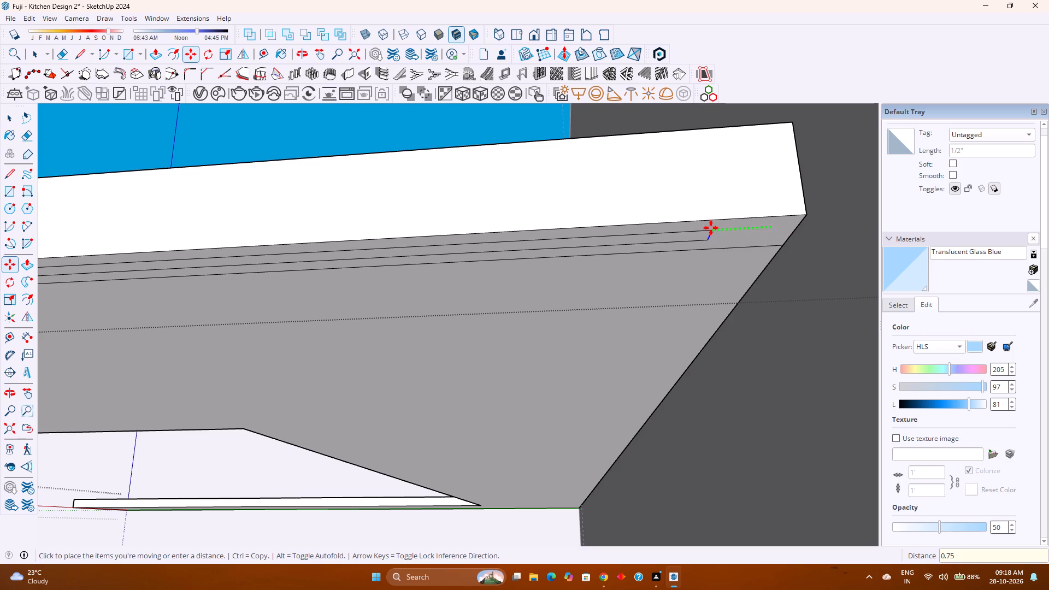
key(Return)
key(space)
Copy the narrow strip face with its edges 1' straight up from the countertop's underside.
scroll(710, 238, up, 3)
click(712, 236)
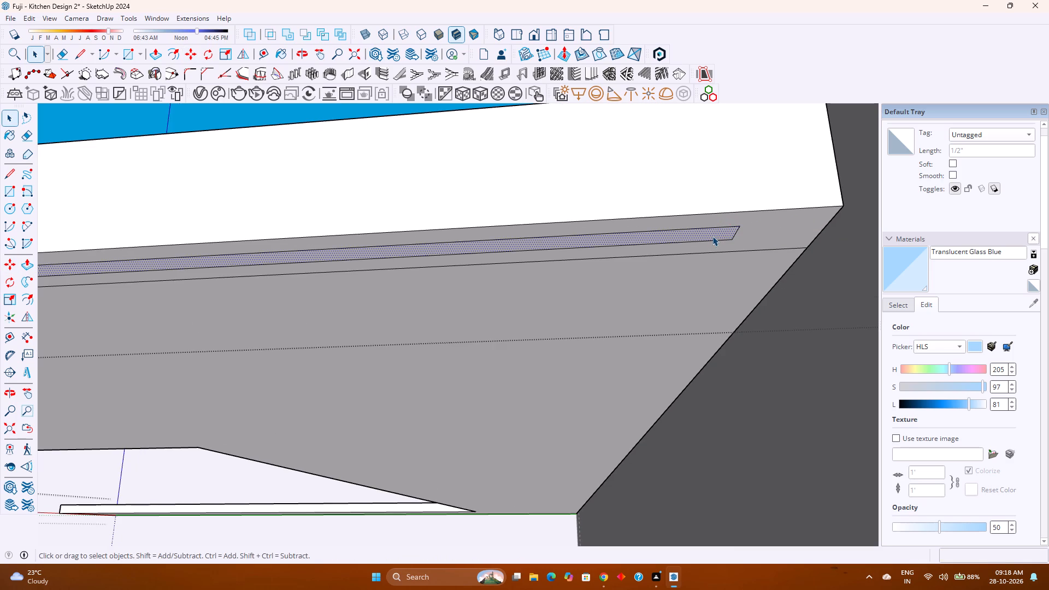
double_click(712, 236)
key(m)
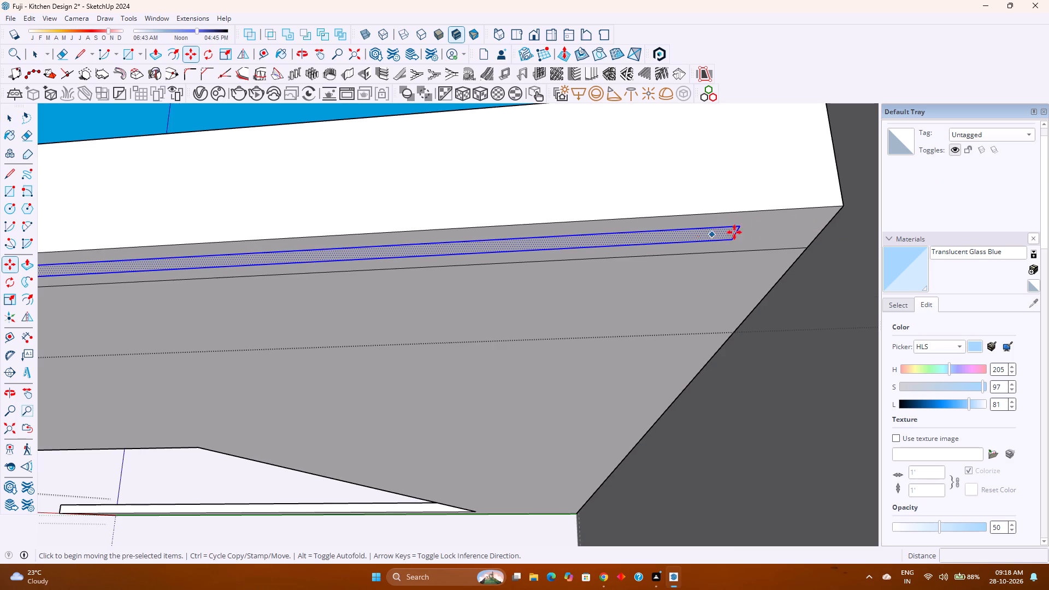
click(735, 227)
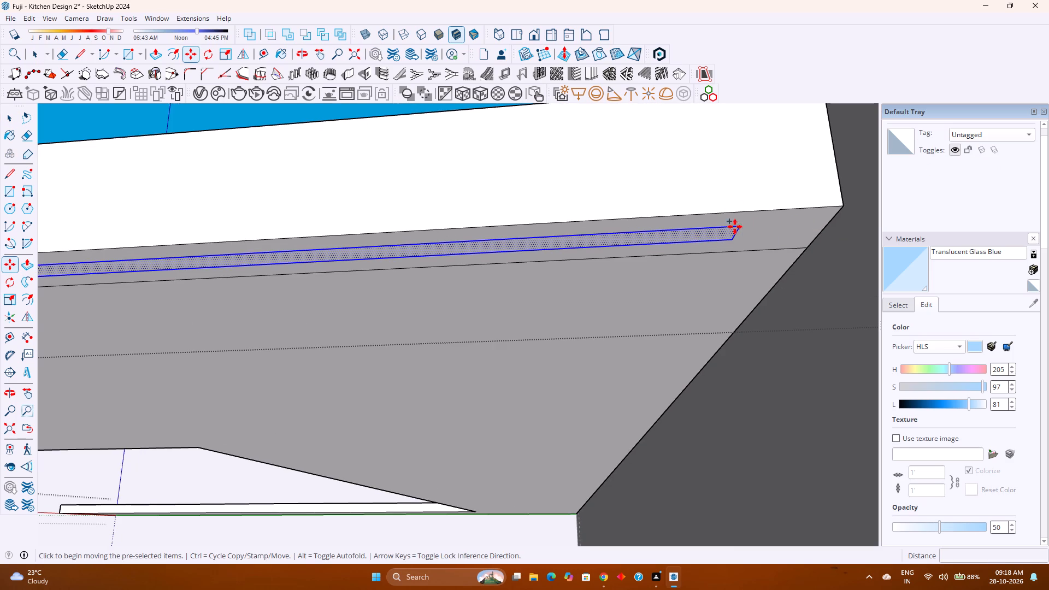
scroll(730, 191, down, 4)
key(Up)
key(1)
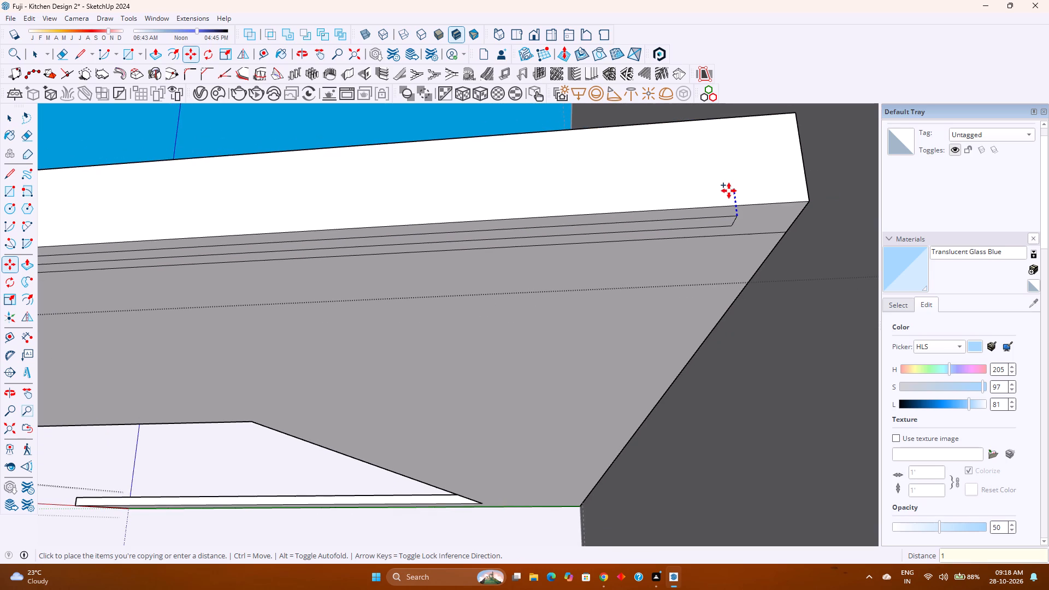
key(apostrophe)
key(Return)
scroll(728, 191, down, 1)
middle_drag(728, 191, 726, 248)
middle_click(726, 248)
scroll(721, 238, down, 6)
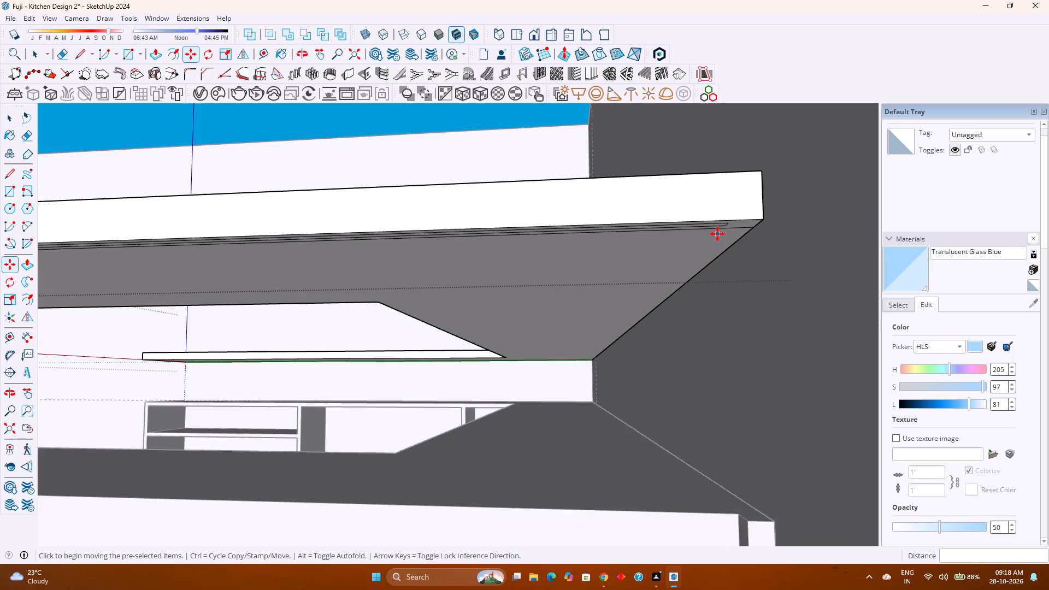
scroll(717, 234, down, 7)
key(space)
Push the strip face on the countertop's underside 0.5" into the slab to form a groove.
scroll(706, 215, up, 5)
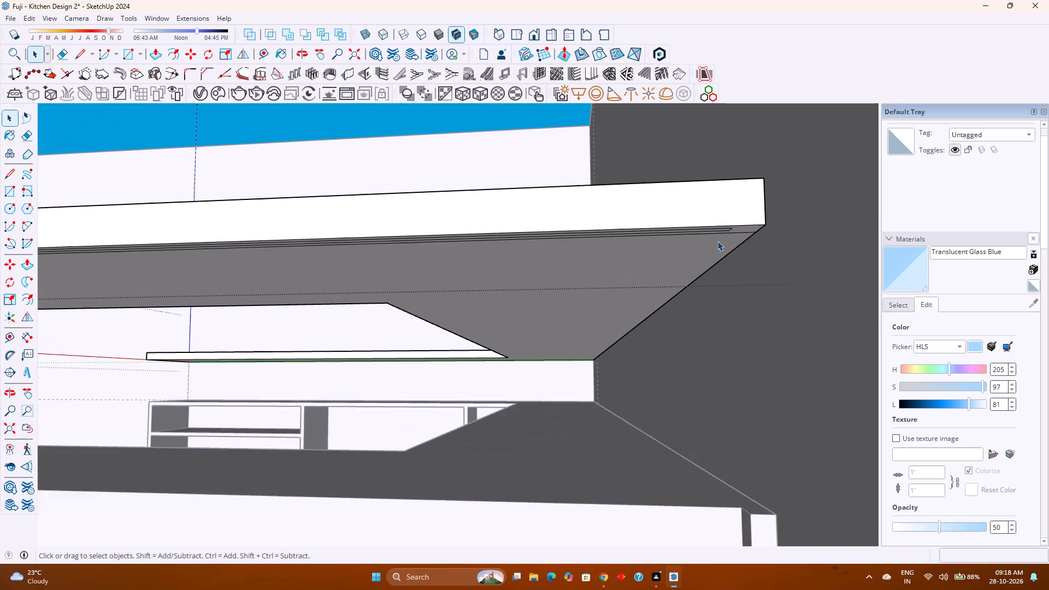
scroll(717, 241, up, 5)
middle_drag(717, 229, 712, 206)
middle_click(712, 206)
scroll(721, 233, up, 8)
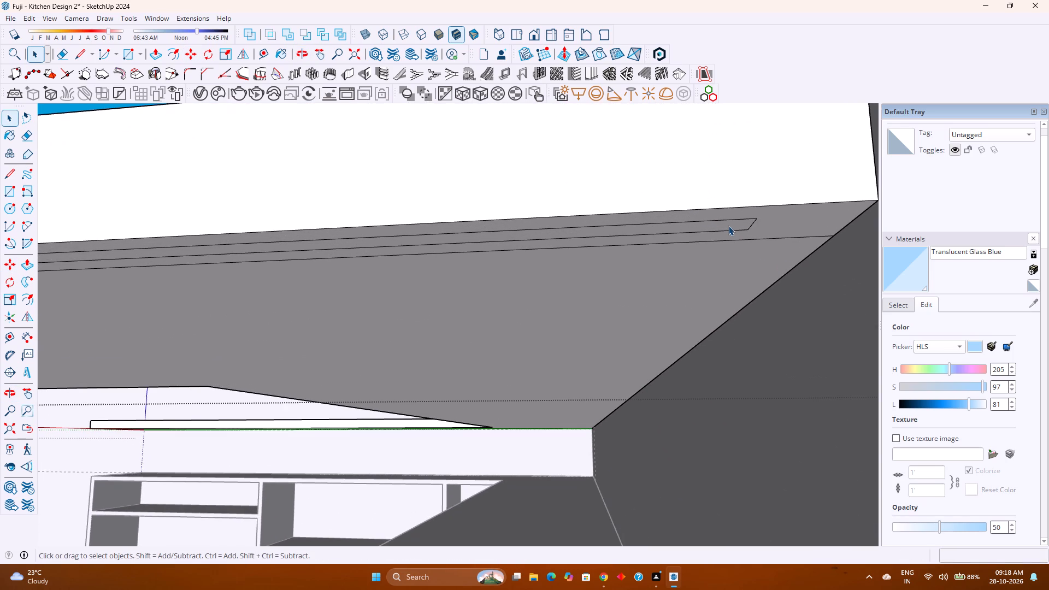
click(730, 226)
key(p)
click(730, 226)
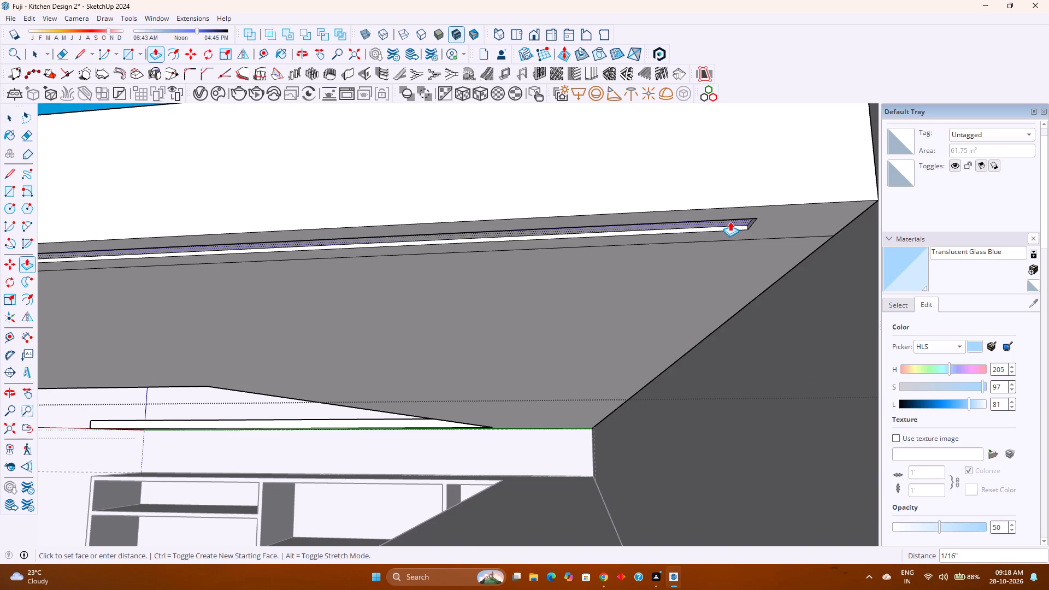
text(0.5)
key(Return)
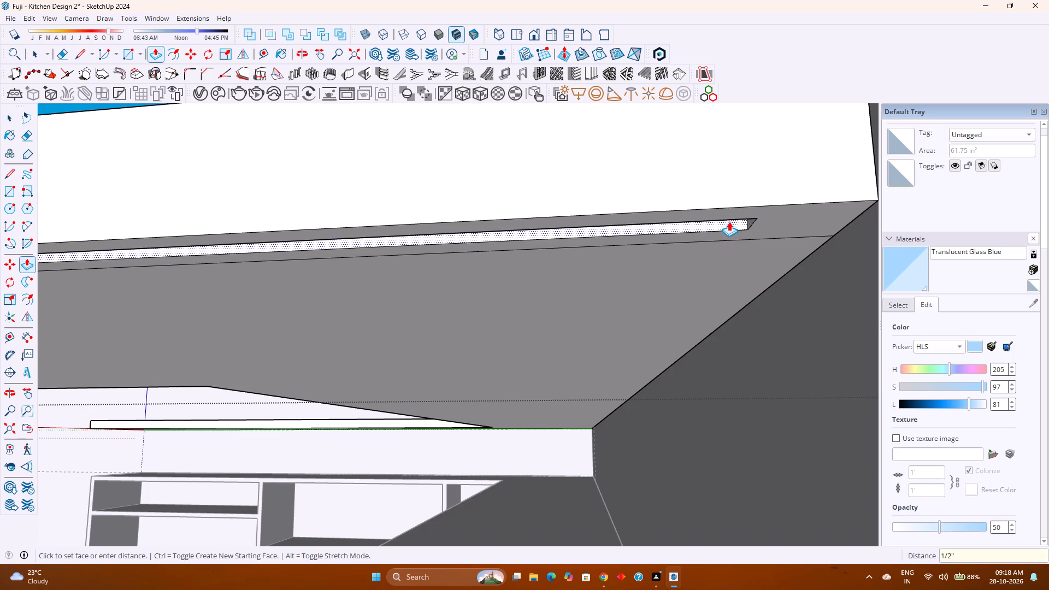
key(space)
Group the copied strip face and its edges above the countertop.
scroll(724, 217, down, 7)
shift+middle_drag(724, 217, 755, 368)
shift+middle_click(756, 368)
scroll(710, 297, down, 4)
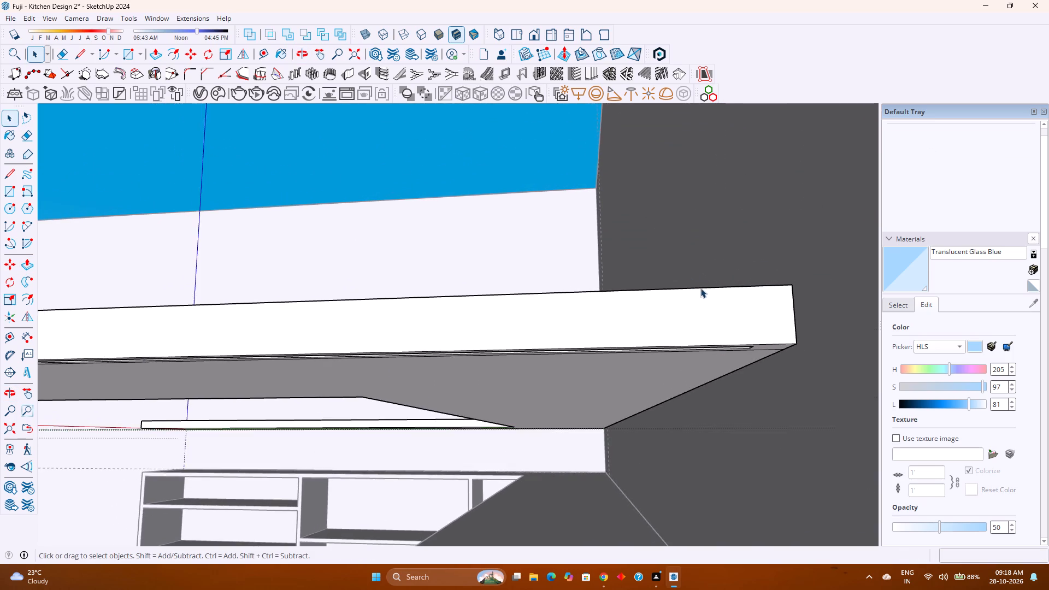
scroll(652, 255, down, 4)
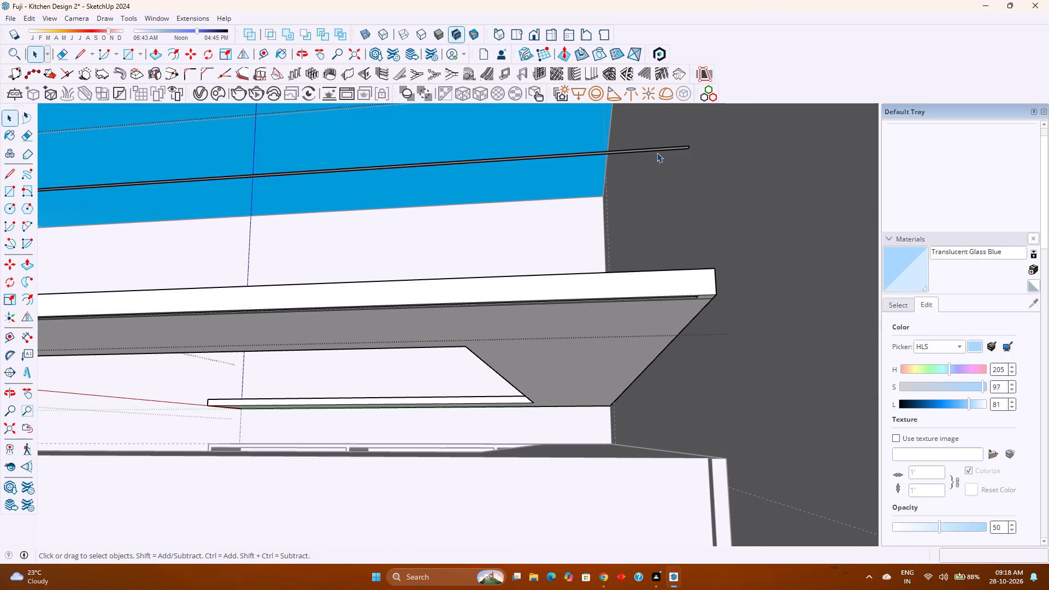
scroll(669, 146, up, 5)
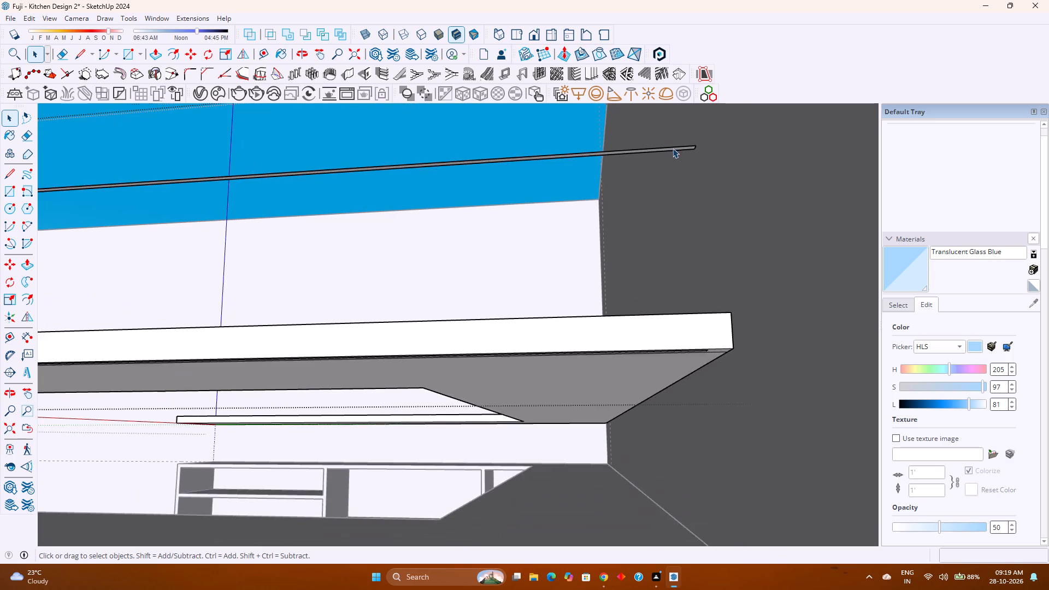
scroll(673, 148, up, 4)
triple_click(693, 148)
right_click(693, 148)
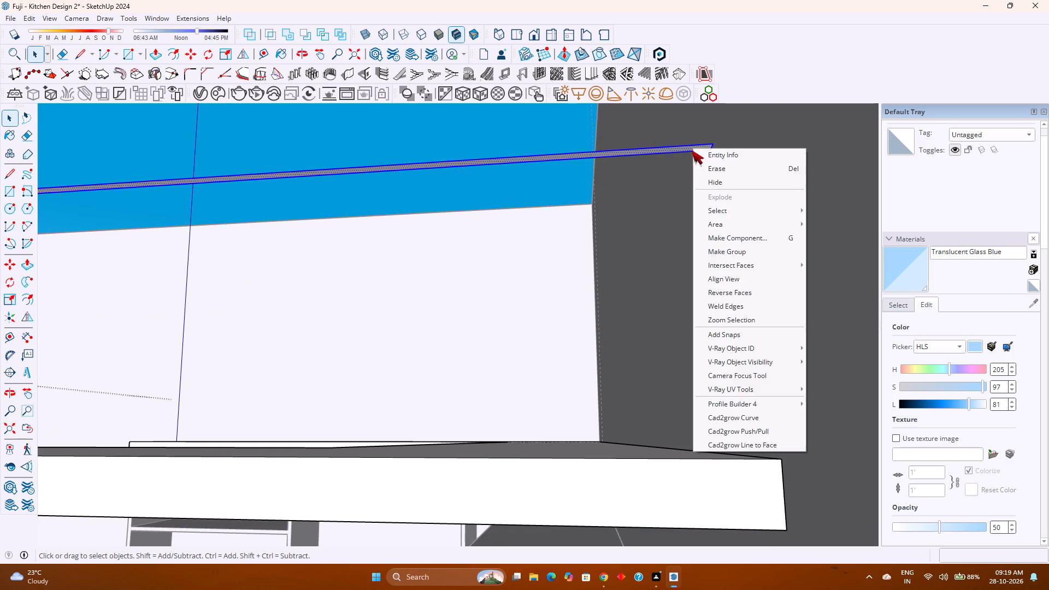
click(730, 252)
Move the copied strip group 1' straight down, back to the level of the countertop's underside.
key(m)
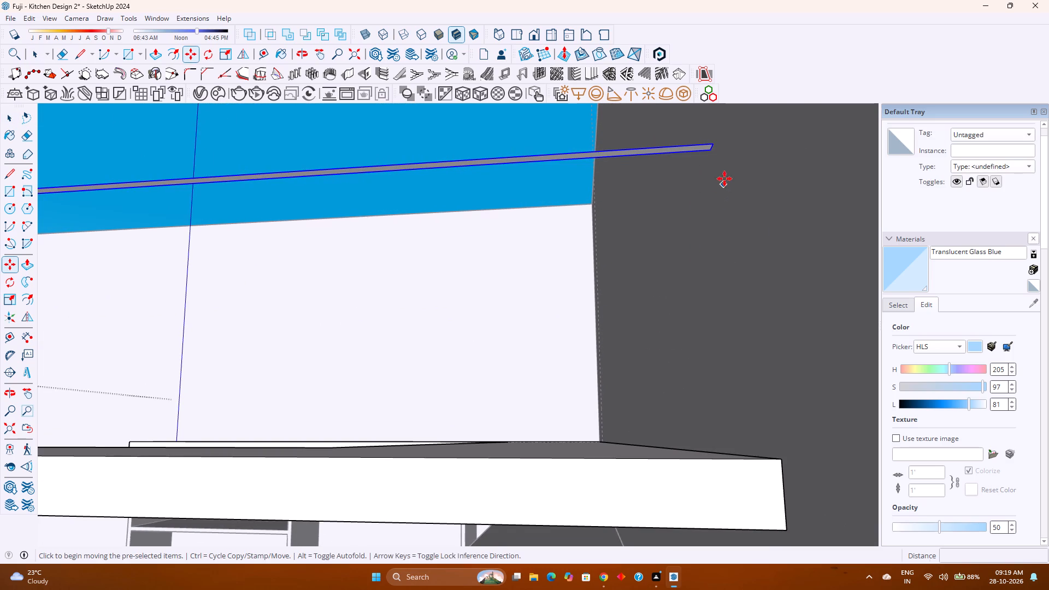
click(717, 146)
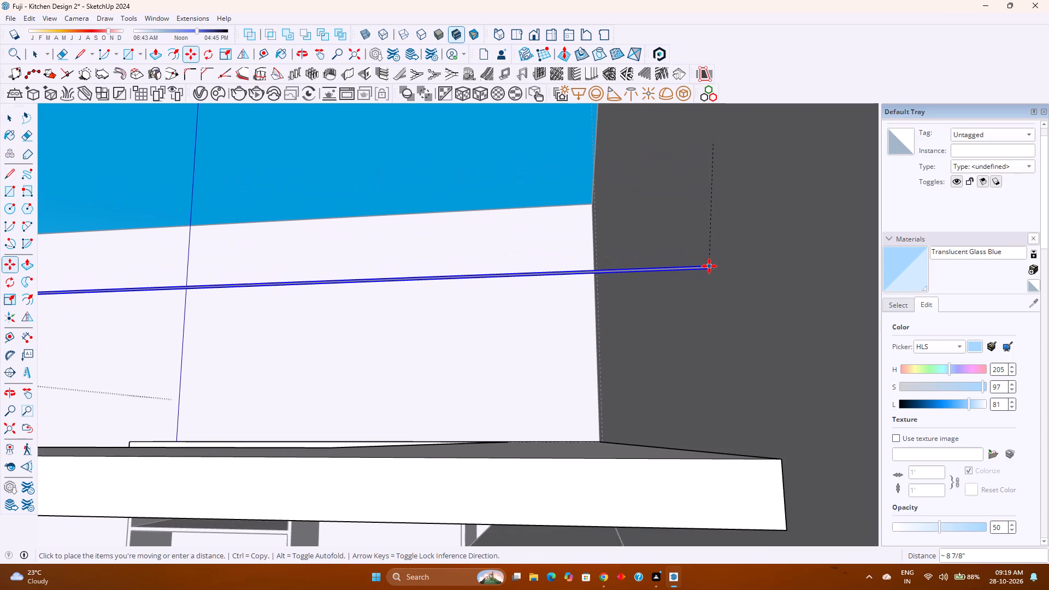
key(Up)
key(1)
key(apostrophe)
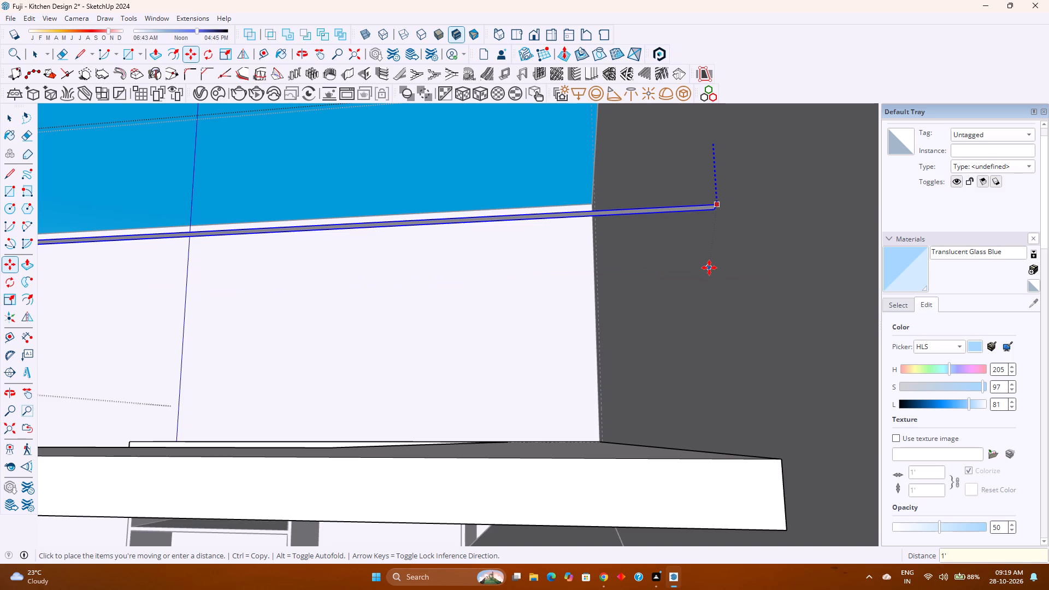
key(Return)
Move the strip group about 5/16" straight down, clear of the groove in the countertop's underside.
middle_drag(676, 301, 675, 240)
middle_click(675, 240)
scroll(696, 373, up, 2)
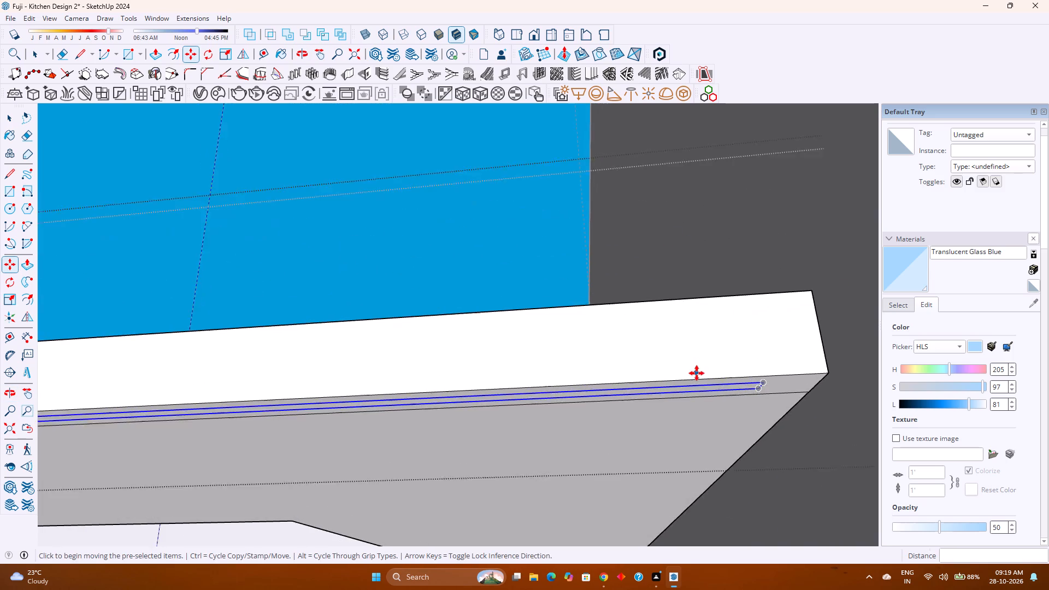
scroll(697, 373, up, 4)
key(space)
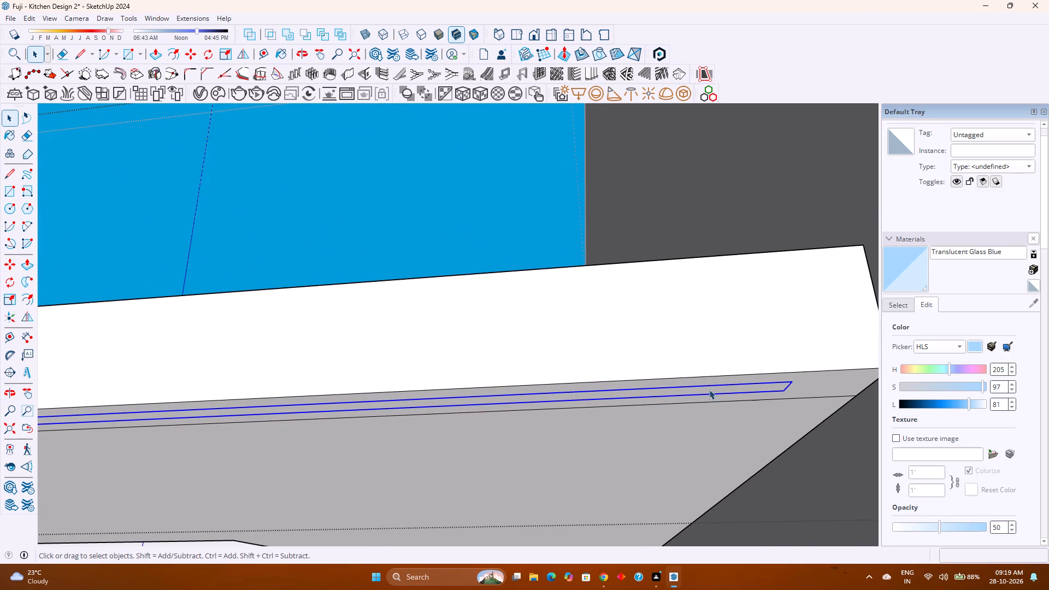
scroll(758, 399, up, 2)
key(m)
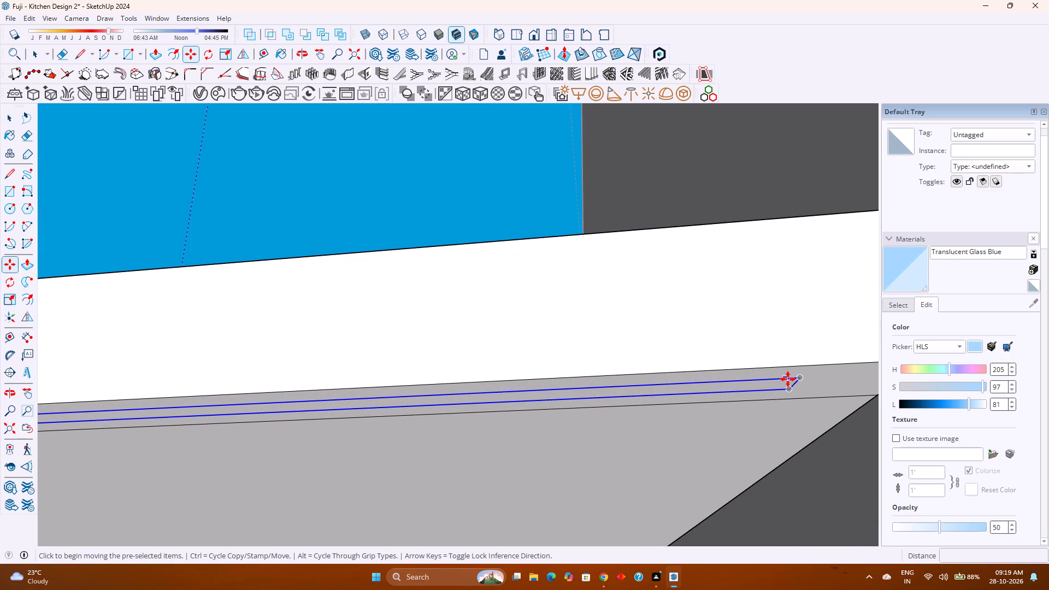
click(799, 379)
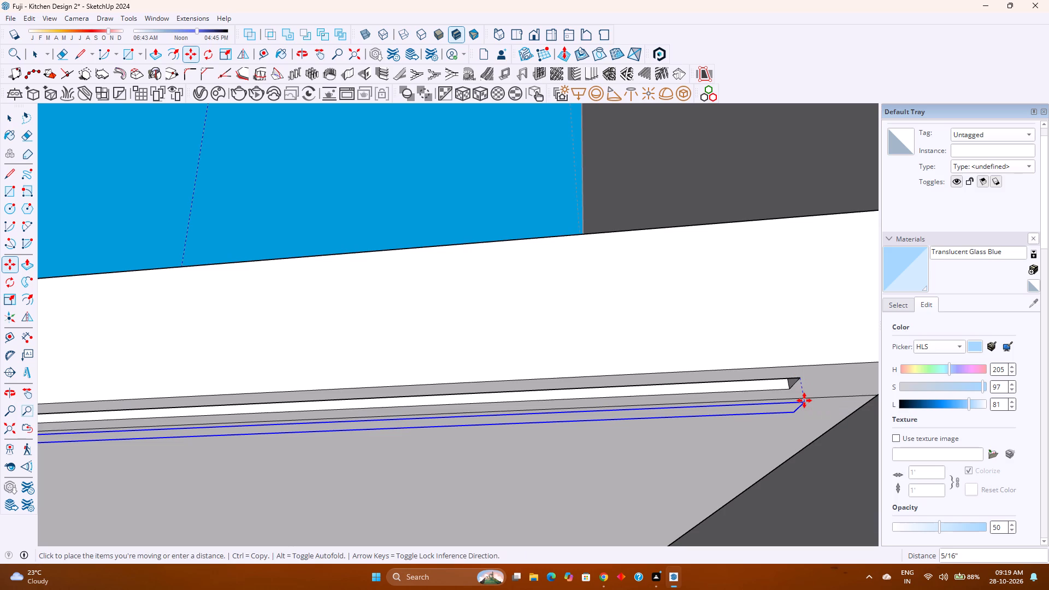
click(804, 400)
key(space)
Open the strip group and extrude its face 0.5" into a solid bar.
scroll(776, 414, up, 4)
double_click(777, 409)
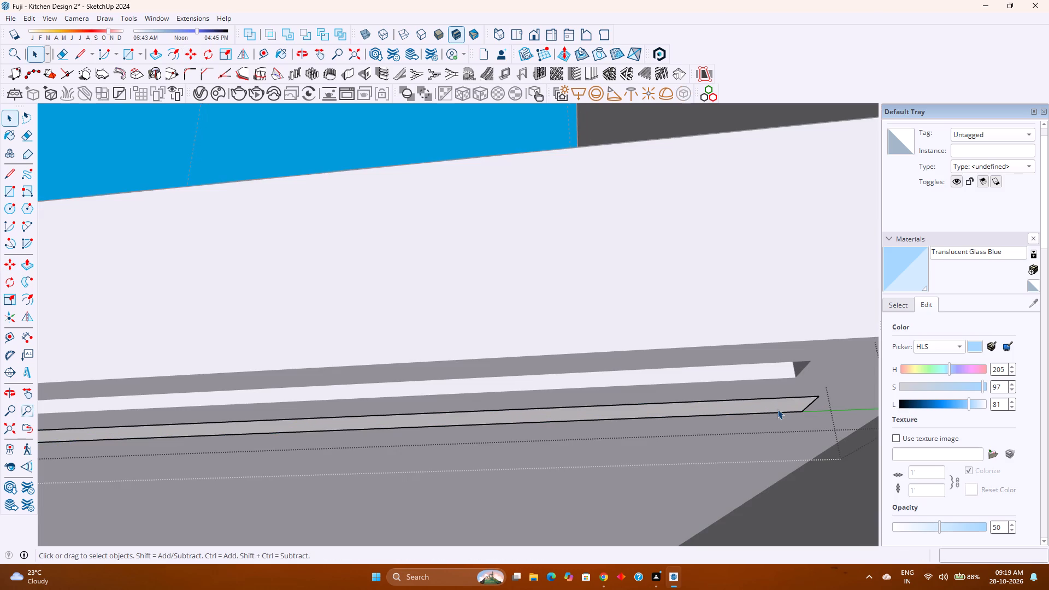
key(p)
click(777, 409)
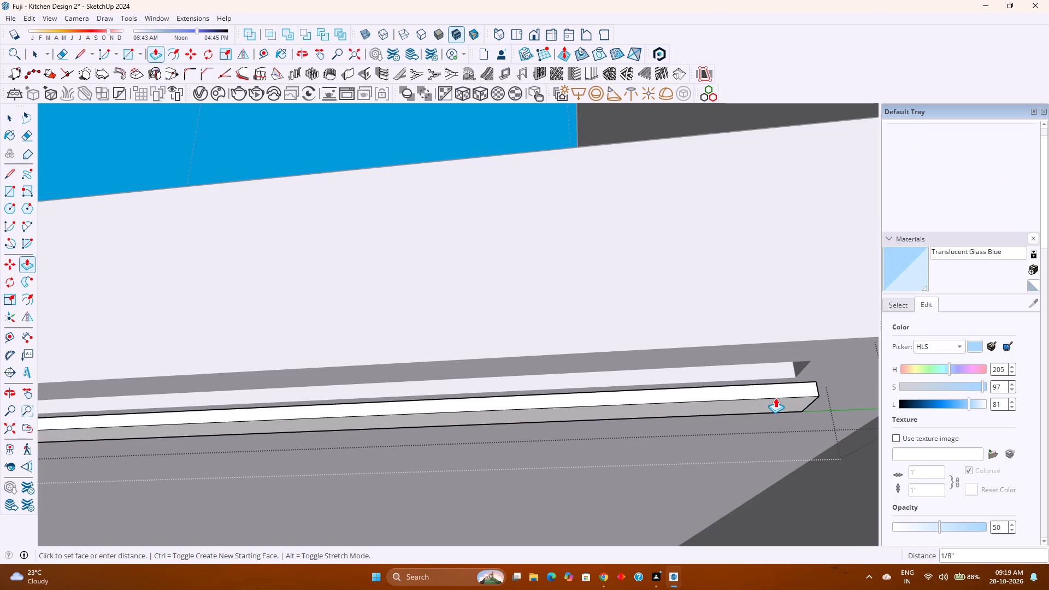
key(0)
text(.5)
key(Return)
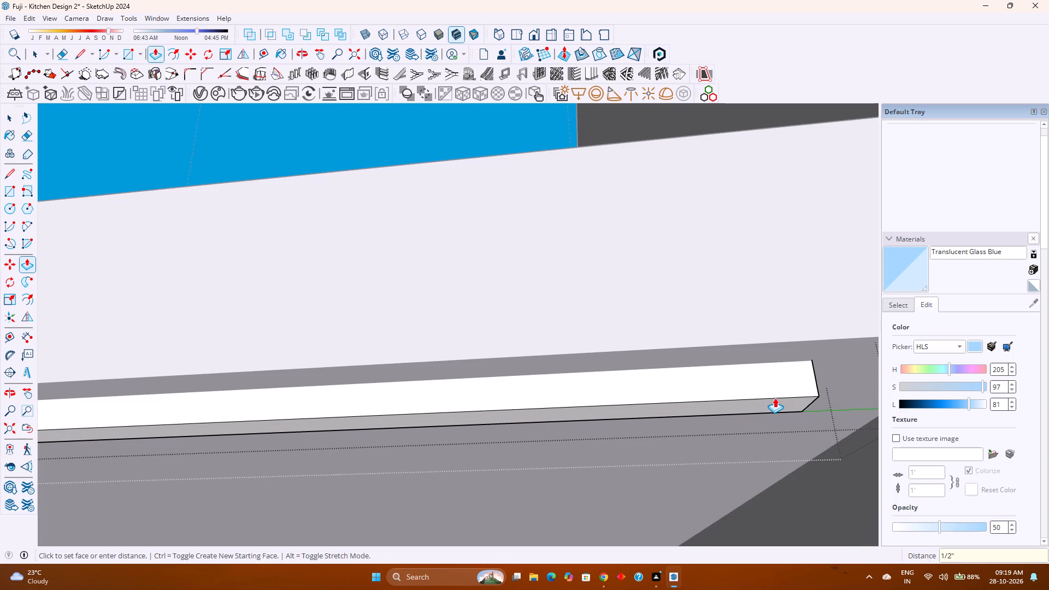
key(space)
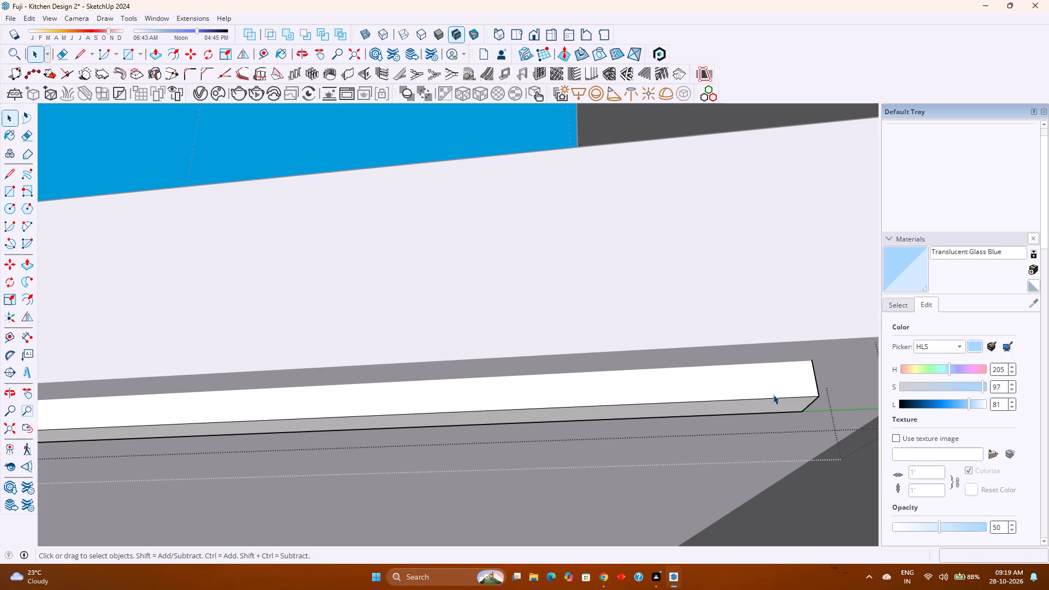
With back edges shown temporarily, move the strip group corner to corner up into the countertop's groove, then hide the back edges.
key(k)
middle_drag(783, 385, 756, 456)
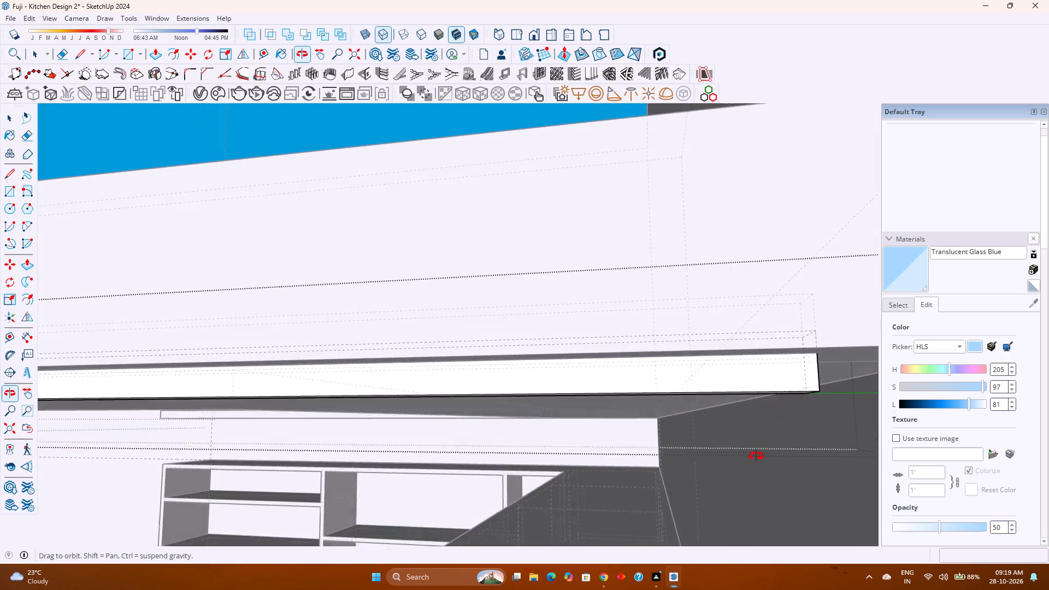
middle_drag(756, 456, 735, 426)
middle_click(735, 426)
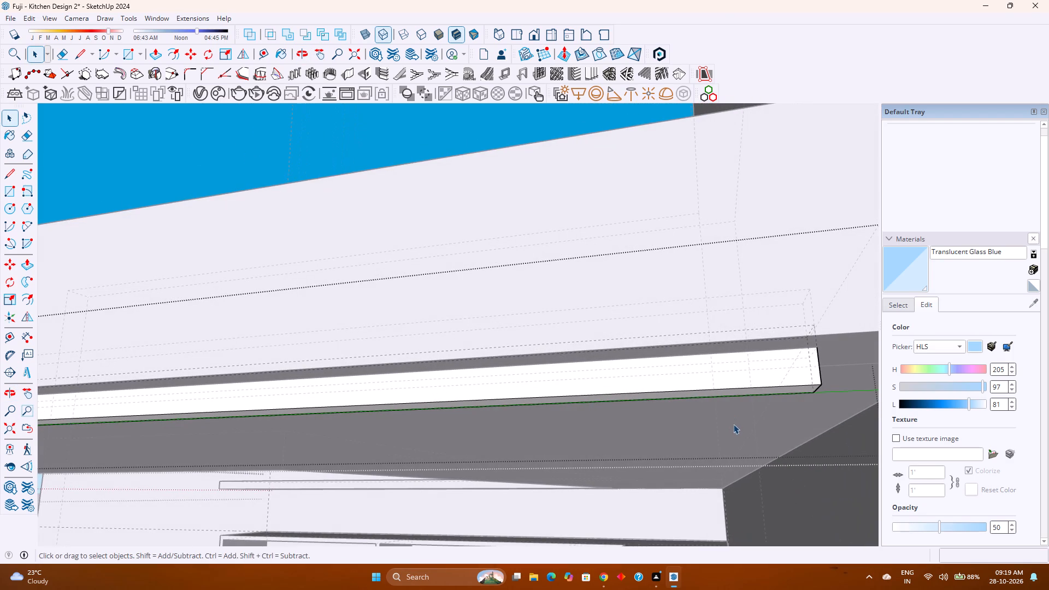
key(Escape)
click(791, 369)
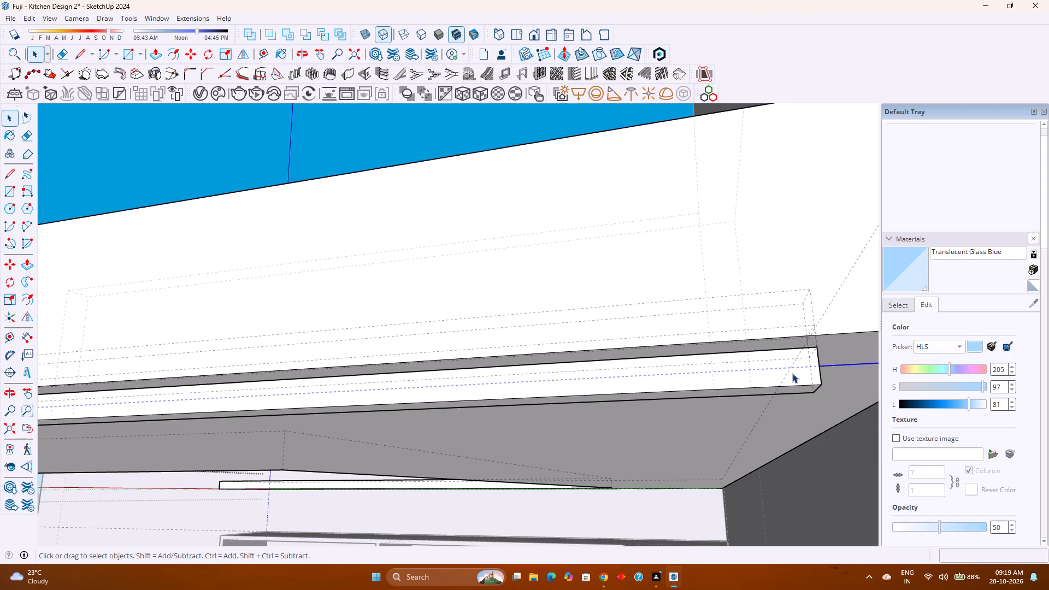
click(797, 381)
key(m)
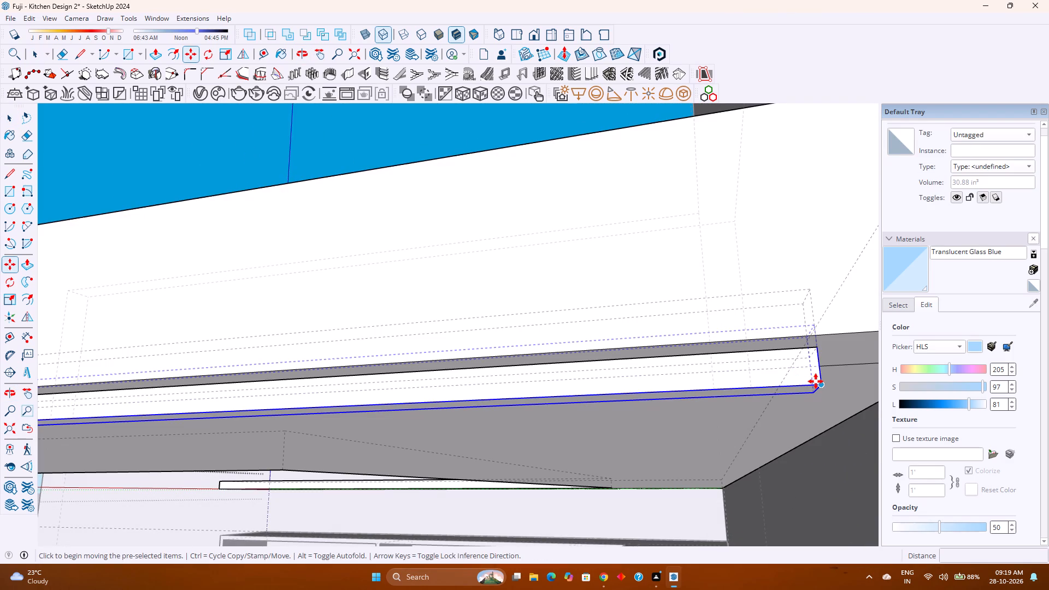
click(818, 383)
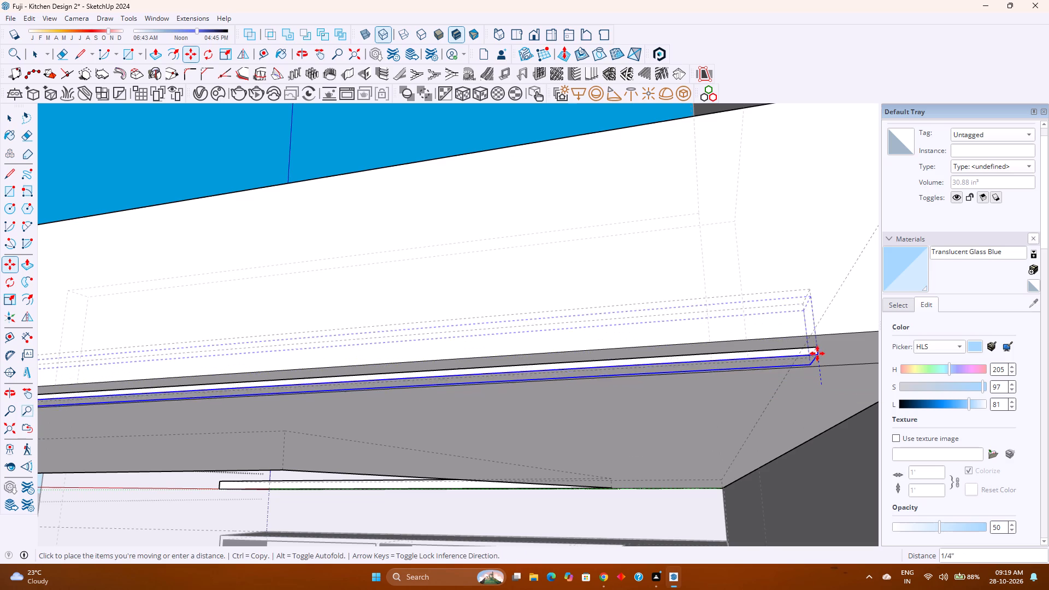
click(817, 350)
key(space)
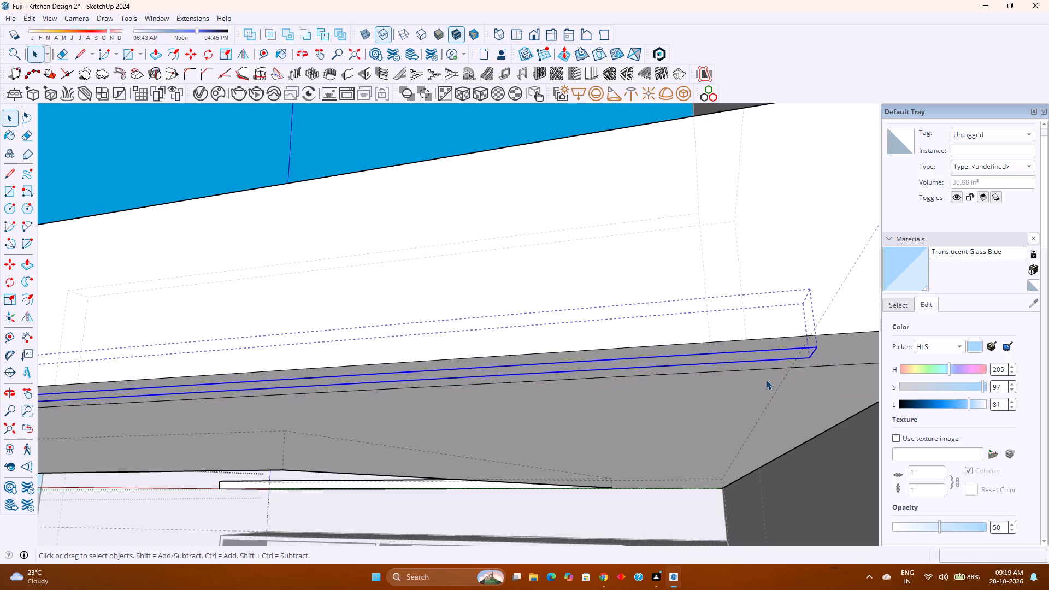
key(Escape)
key(k)
Inside the countertop group, delete the leftover layout edge running alongside the groove on the underside.
scroll(747, 374, down, 3)
middle_drag(537, 359, 637, 325)
middle_click(638, 325)
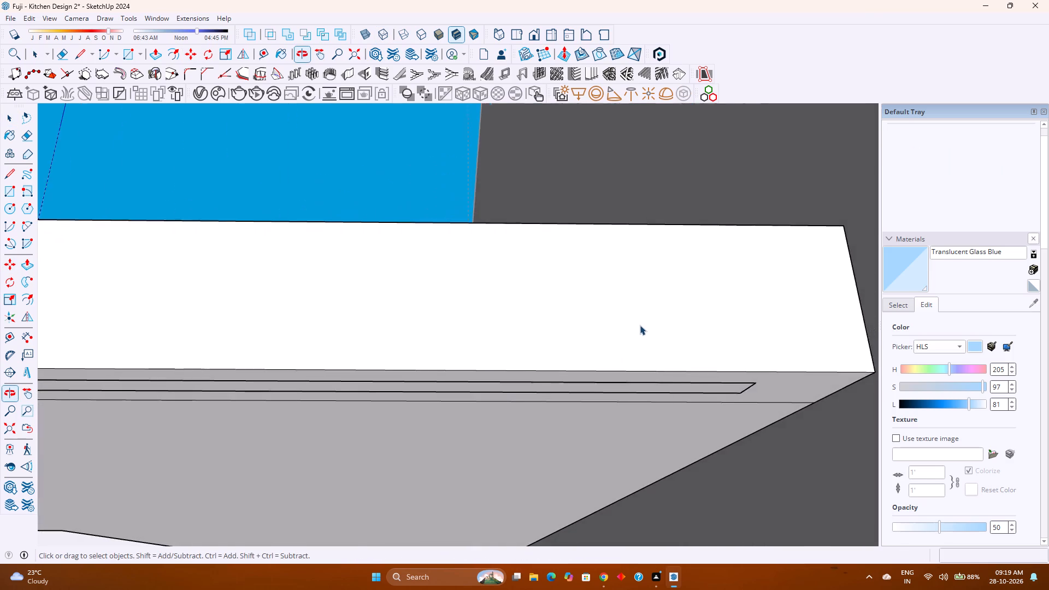
scroll(641, 325, down, 13)
middle_drag(303, 379, 570, 348)
middle_click(570, 348)
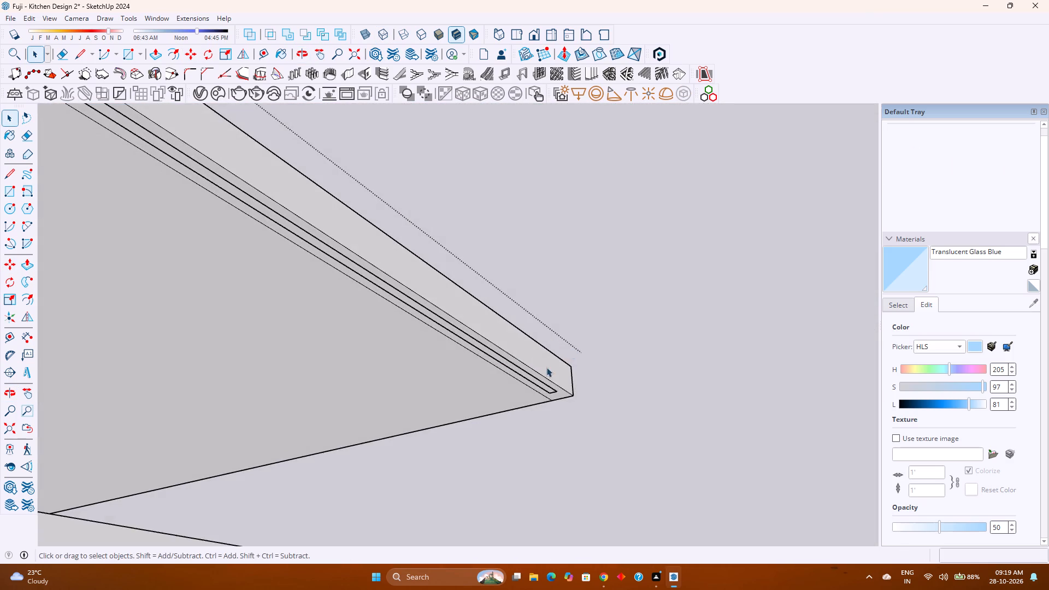
scroll(538, 382, up, 8)
click(532, 394)
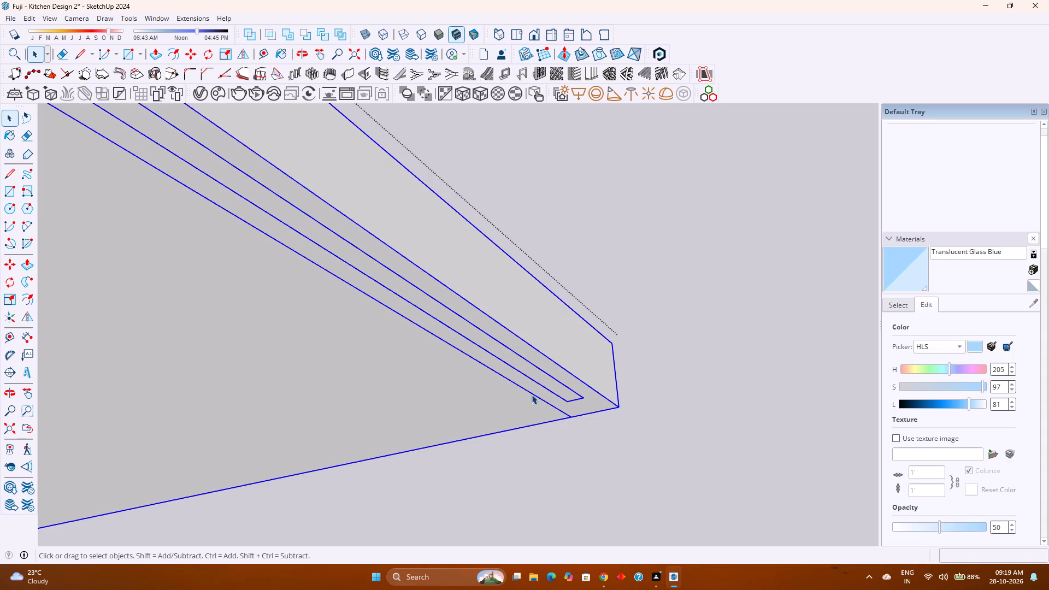
double_click(535, 396)
click(536, 396)
click(538, 399)
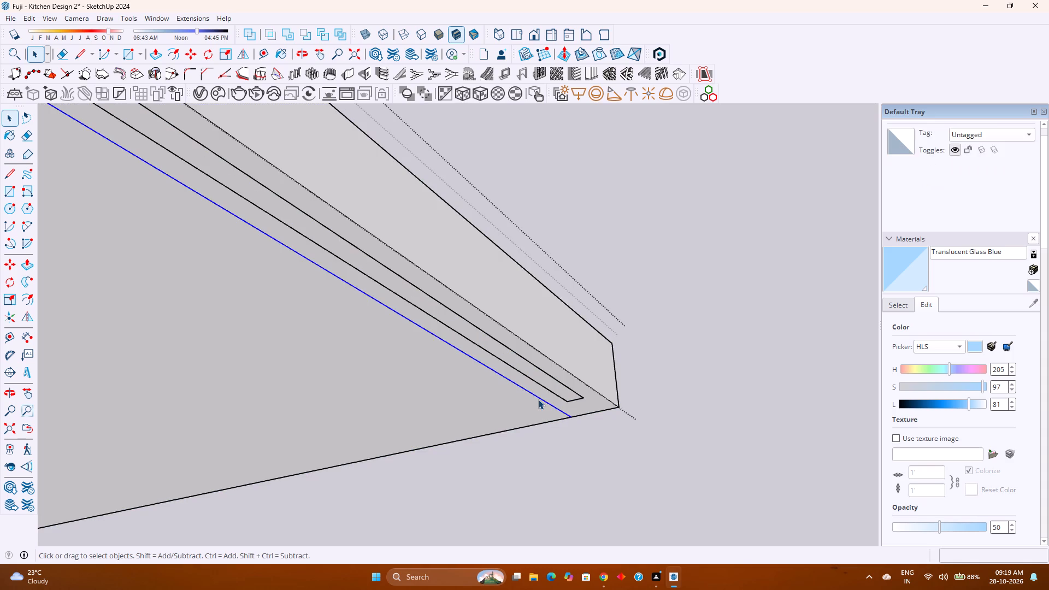
key(Delete)
Move the whole countertop group 1' down by its underside corner onto the top corner of the base cabinet.
scroll(539, 399, down, 5)
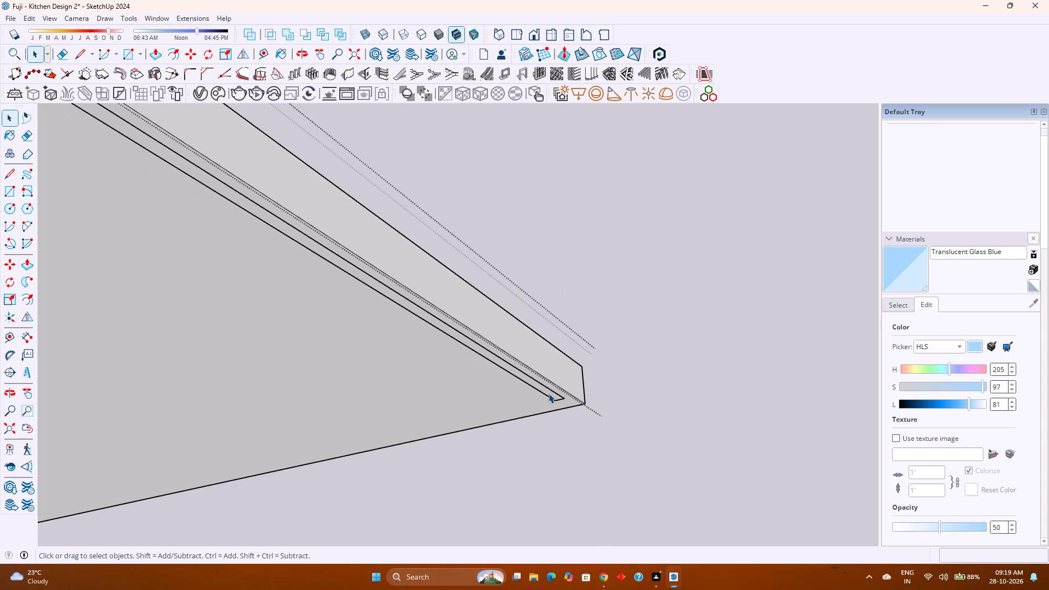
scroll(549, 393, down, 16)
shift+middle_drag(531, 391, 632, 450)
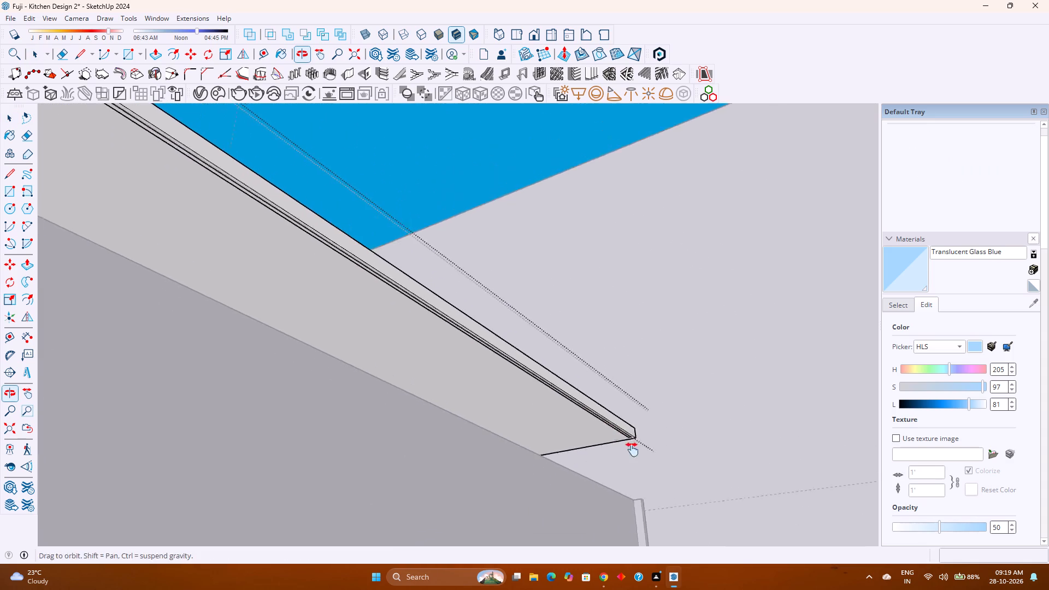
shift+middle_drag(632, 450, 633, 450)
shift+middle_click(633, 450)
scroll(602, 433, down, 2)
scroll(173, 195, down, 1)
middle_drag(173, 195, 180, 203)
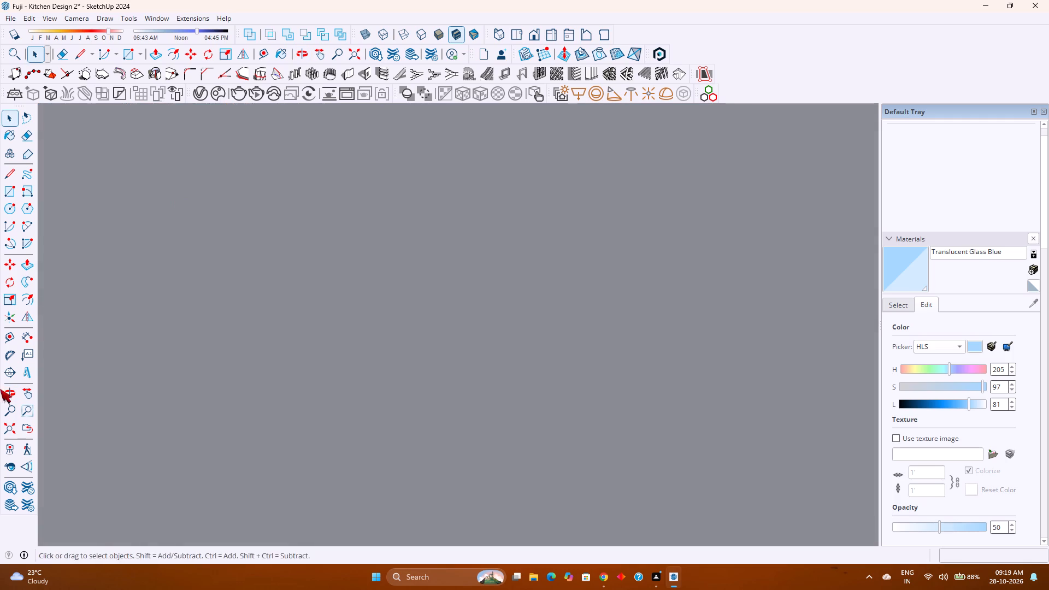
click(7, 424)
middle_drag(262, 368, 270, 388)
middle_click(270, 388)
scroll(424, 411, up, 2)
scroll(505, 409, up, 5)
click(568, 379)
key(Escape)
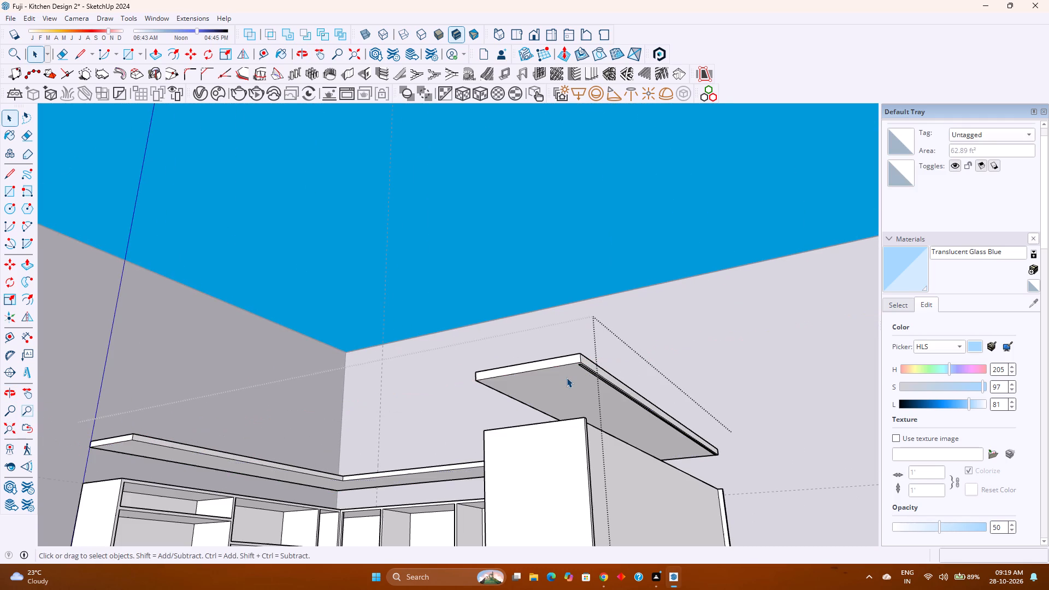
click(567, 372)
key(m)
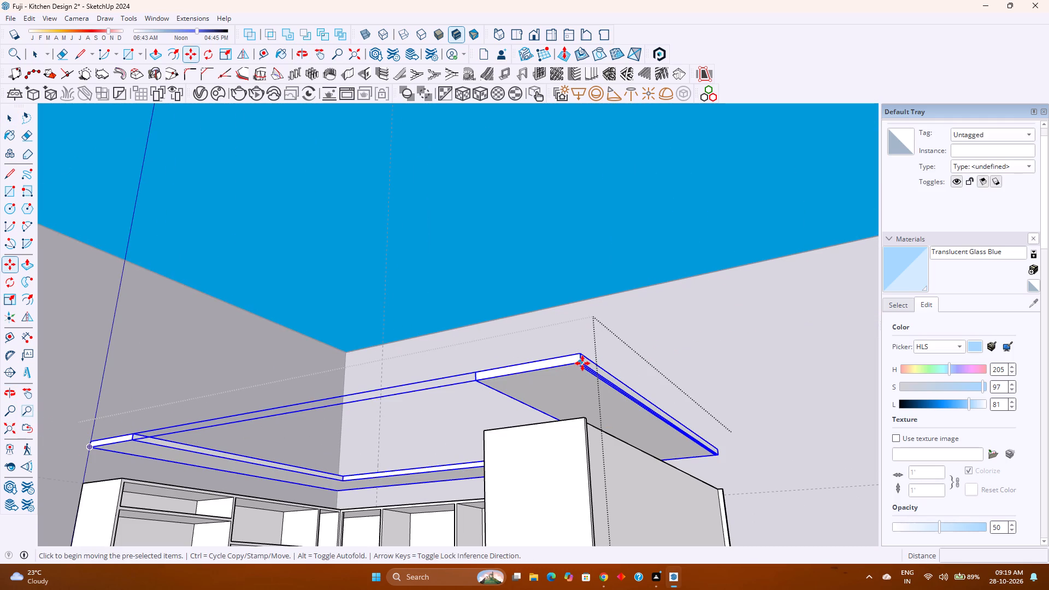
click(582, 363)
click(581, 417)
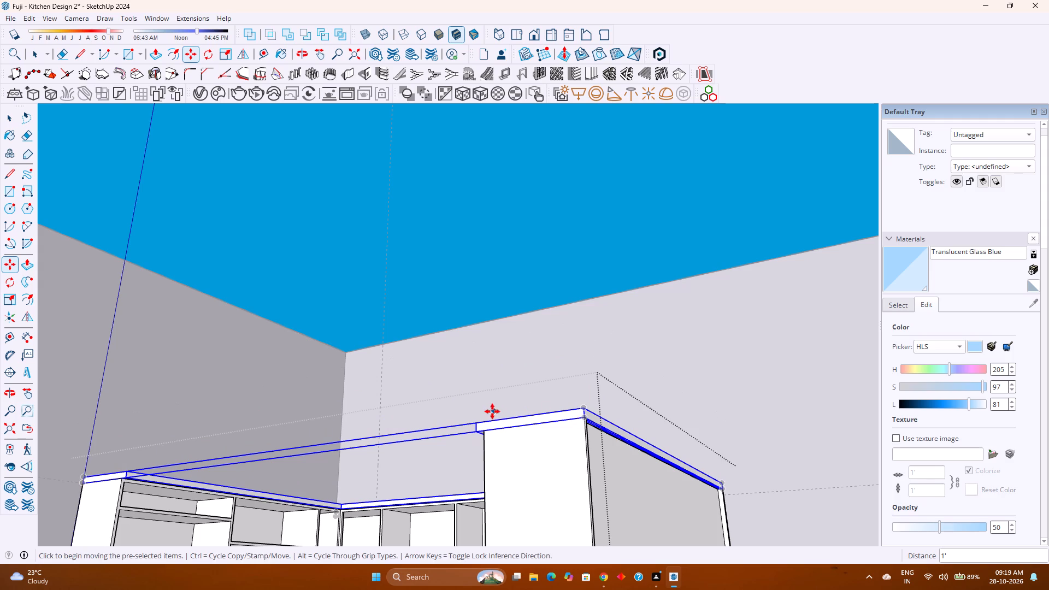
key(space)
key(Escape)
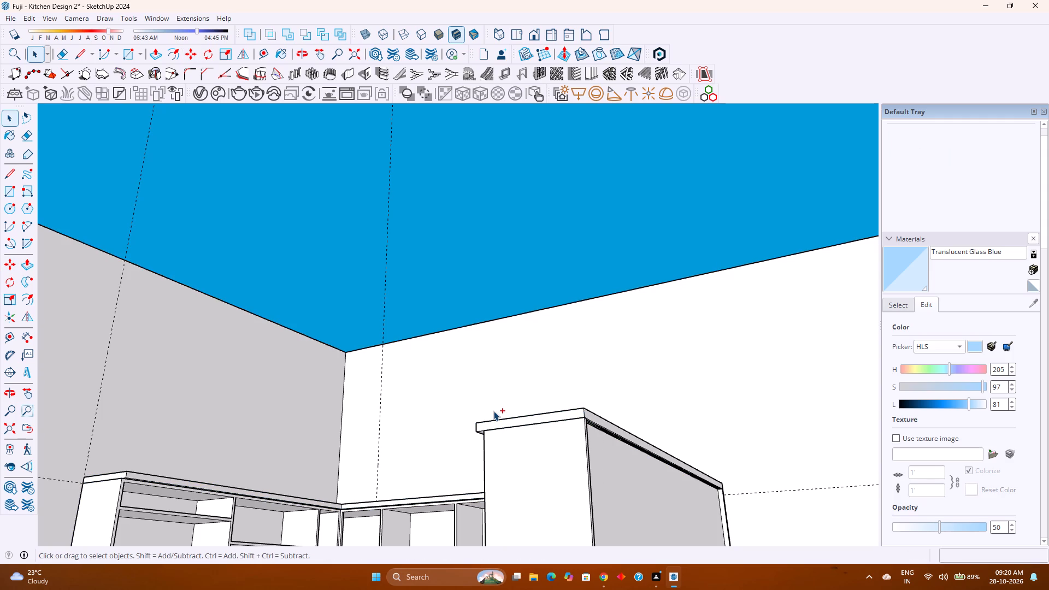
Save the kitchen model.
key(ctrl+s)
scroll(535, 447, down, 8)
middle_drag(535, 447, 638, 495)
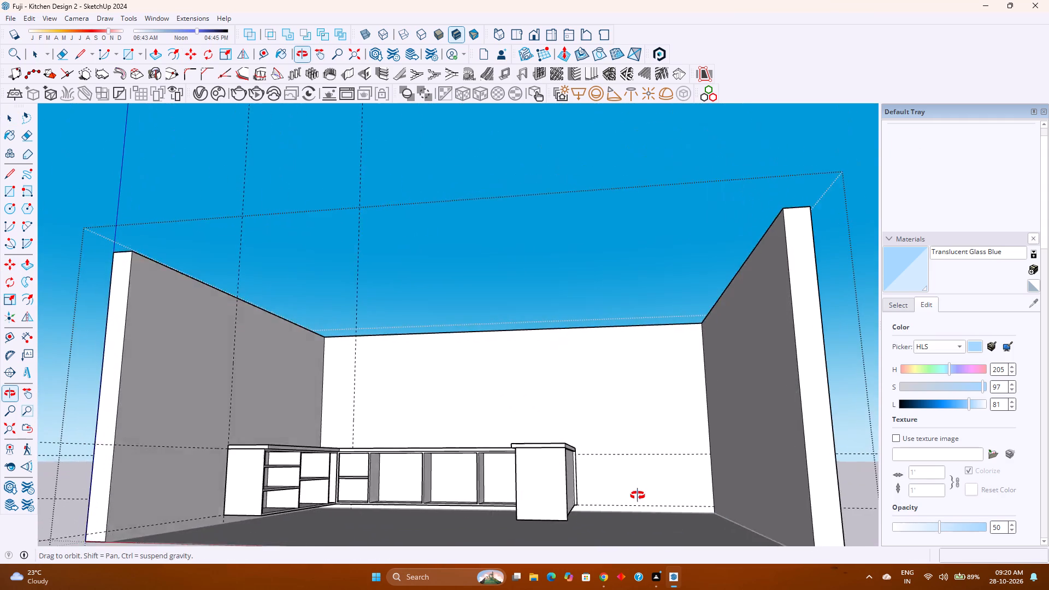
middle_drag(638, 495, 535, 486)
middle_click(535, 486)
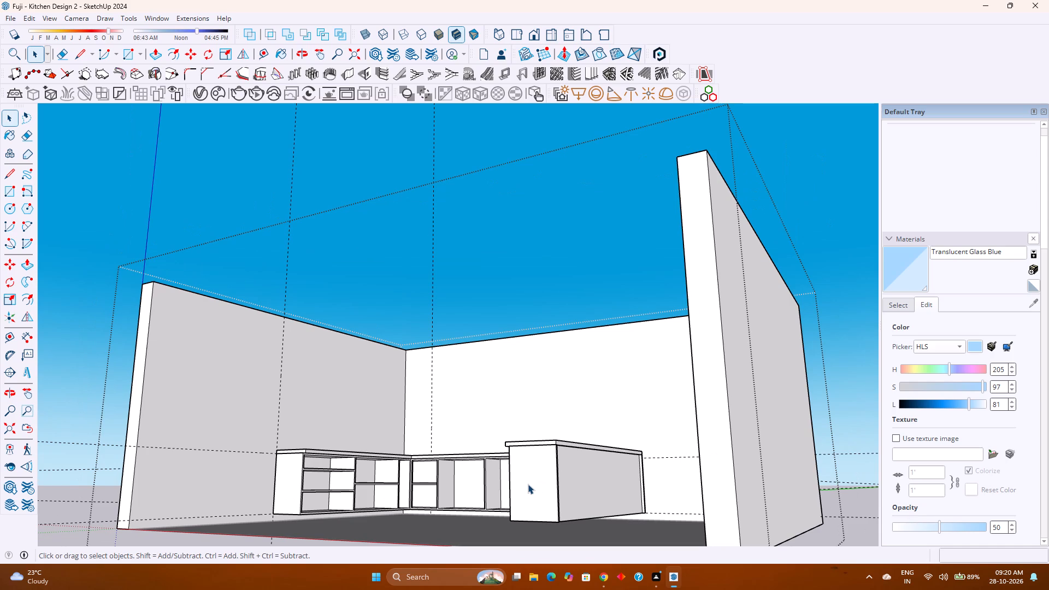
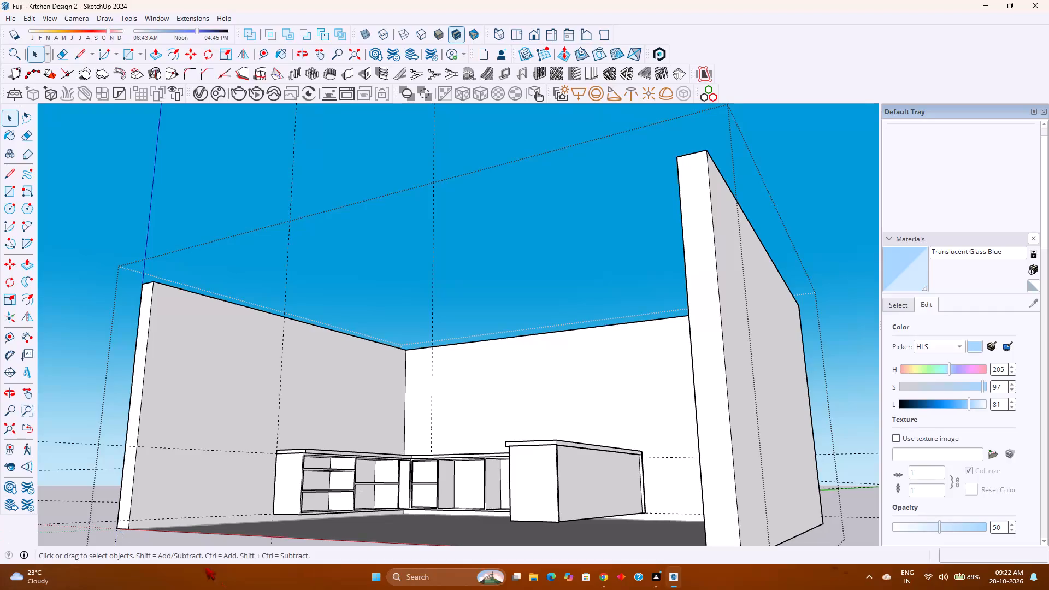
Inside the base cabinet group, copy the peninsula's outer side face along the red axis to beyond the room wall.
scroll(557, 215, down, 3)
scroll(455, 304, up, 1)
middle_drag(455, 308, 511, 384)
middle_click(511, 384)
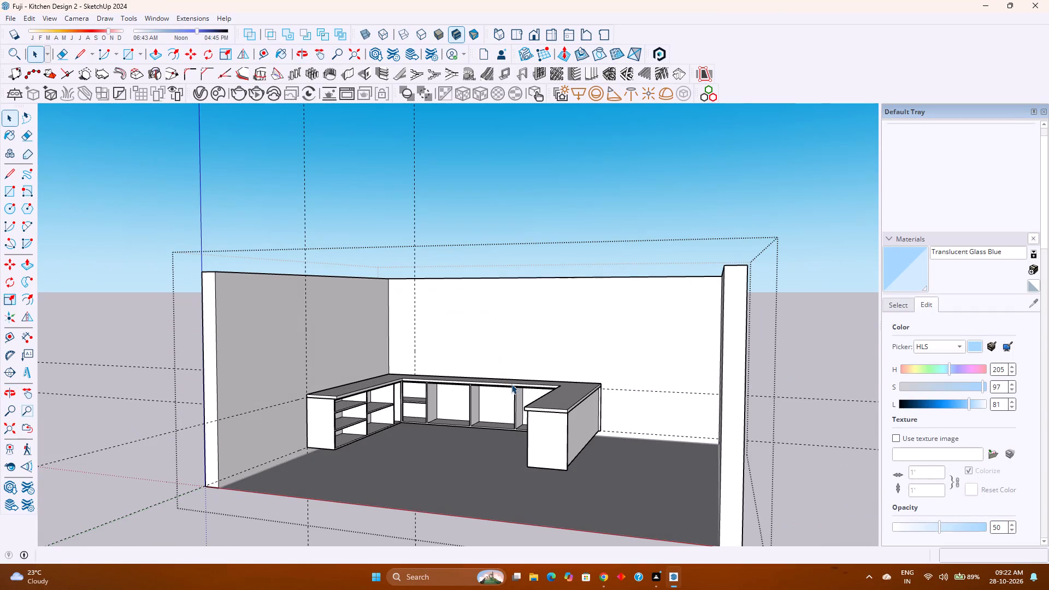
scroll(512, 385, up, 2)
shift+middle_drag(512, 386, 432, 335)
middle_drag(437, 342, 511, 371)
middle_click(511, 371)
scroll(518, 377, up, 6)
middle_drag(526, 382, 480, 373)
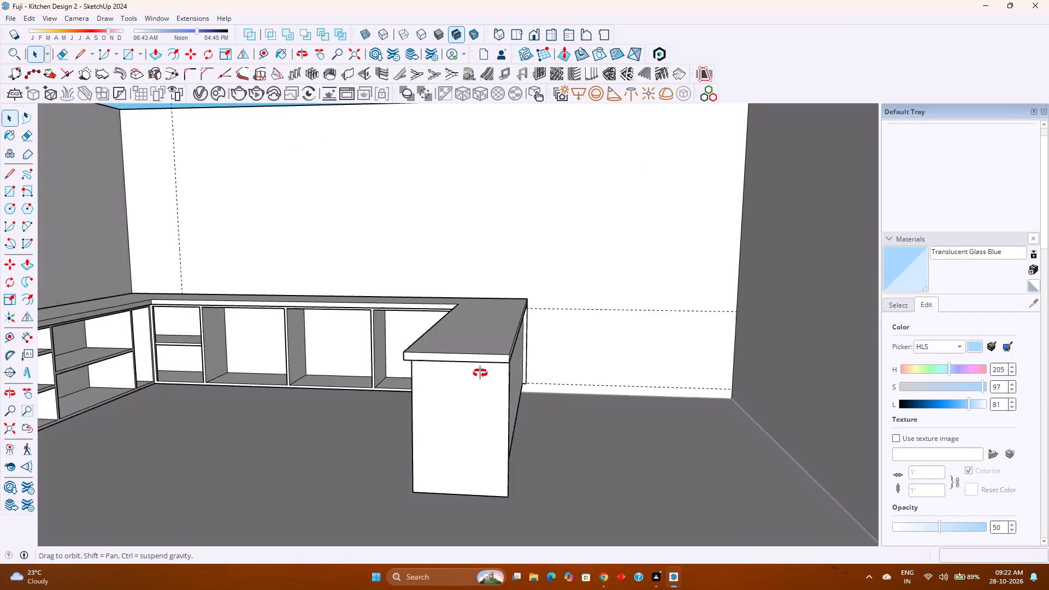
middle_drag(480, 373, 445, 364)
click(421, 374)
double_click(421, 374)
click(421, 374)
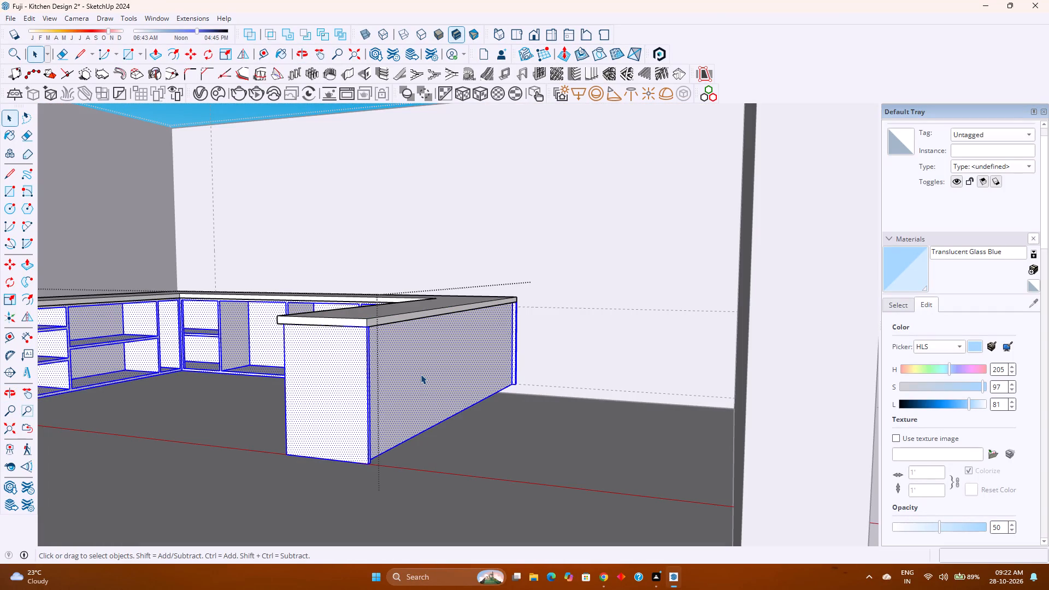
double_click(421, 374)
click(421, 392)
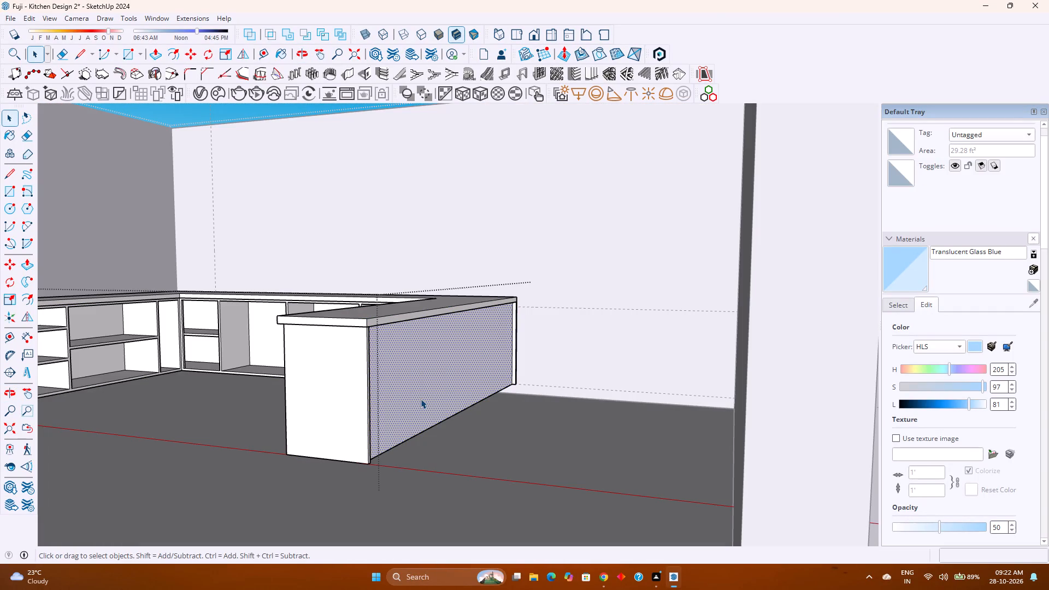
double_click(421, 398)
key(m)
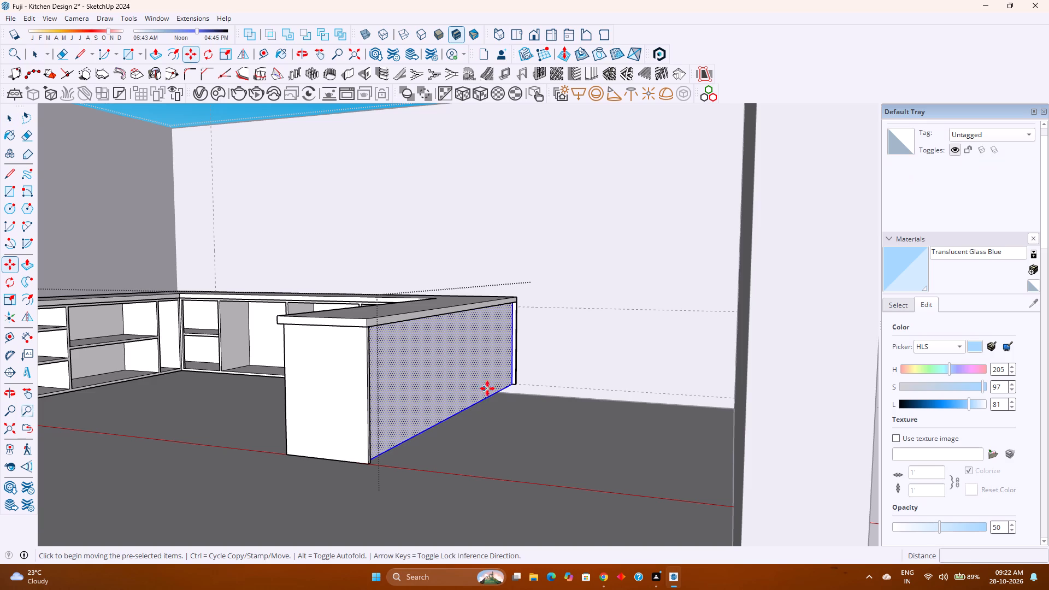
click(514, 385)
scroll(581, 396, down, 3)
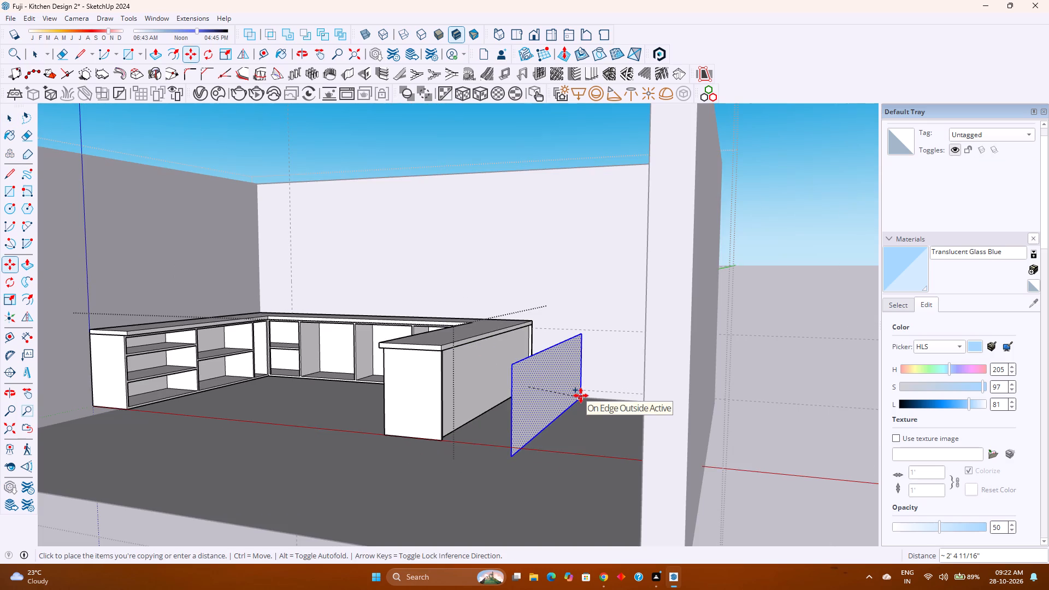
key(Left)
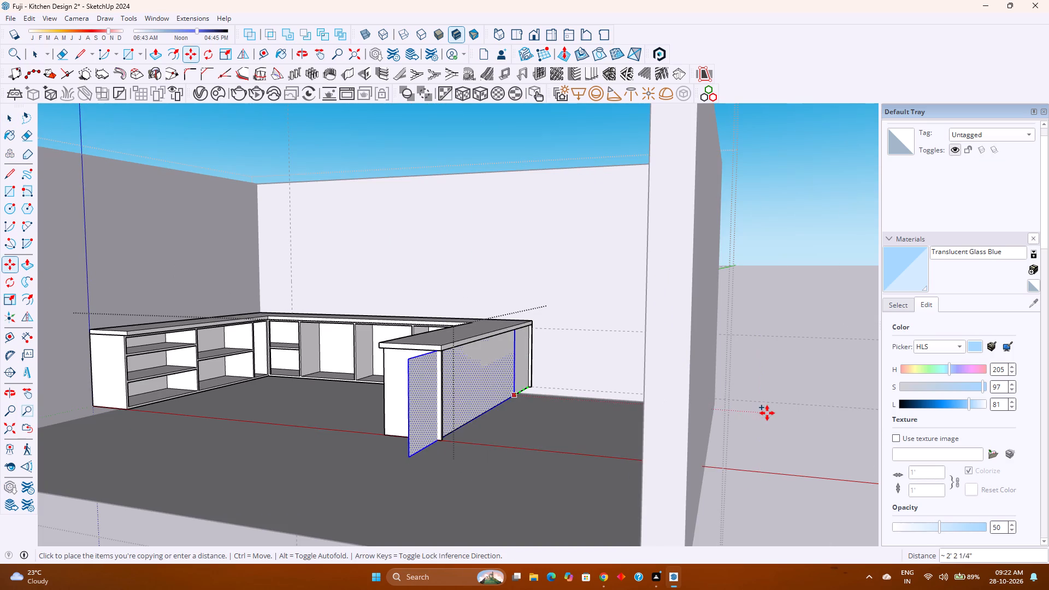
key(Right)
click(775, 413)
Make the copied face its own group and open that group for editing.
middle_drag(775, 413, 597, 390)
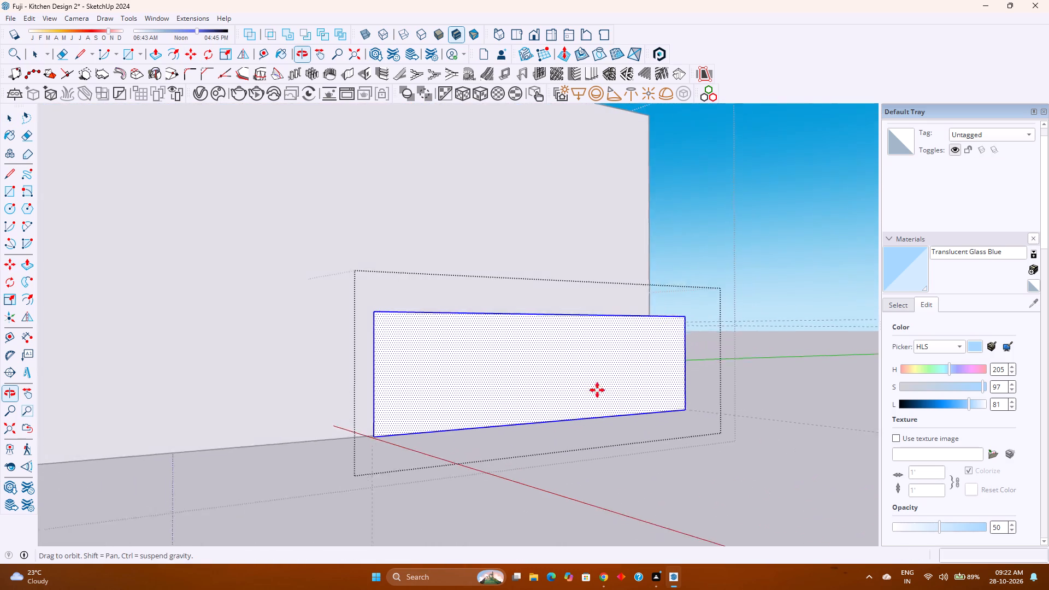
middle_drag(601, 393, 611, 400)
middle_drag(597, 390, 596, 389)
middle_click(611, 400)
right_click(544, 363)
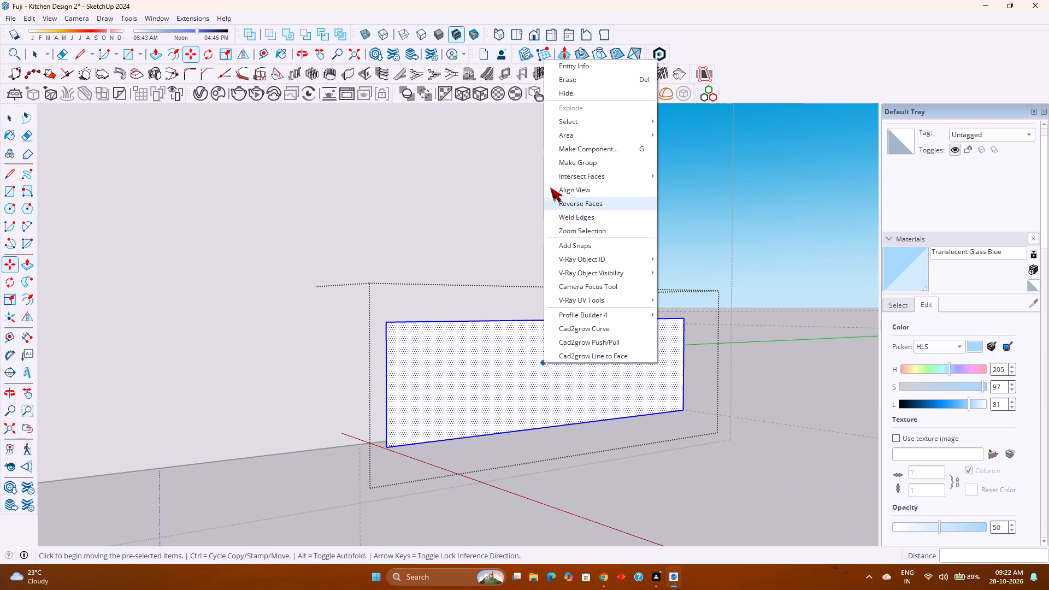
click(564, 159)
key(space)
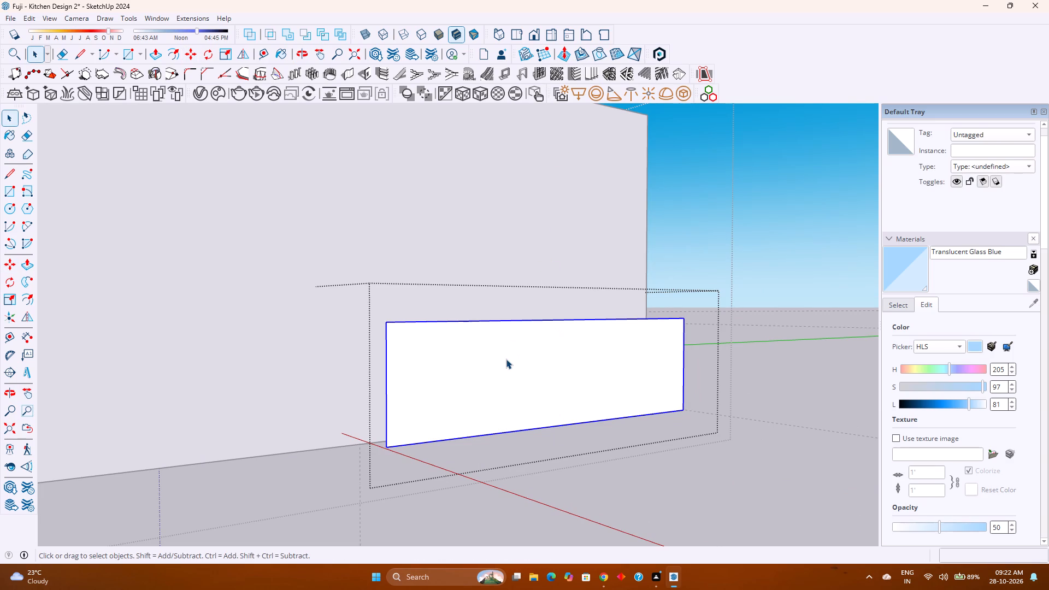
double_click(506, 359)
Start Create Vertical Louvres with a louvre depth of 0.5" and a louvre thickness of 1".
scroll(506, 358, up, 2)
middle_drag(506, 358, 512, 451)
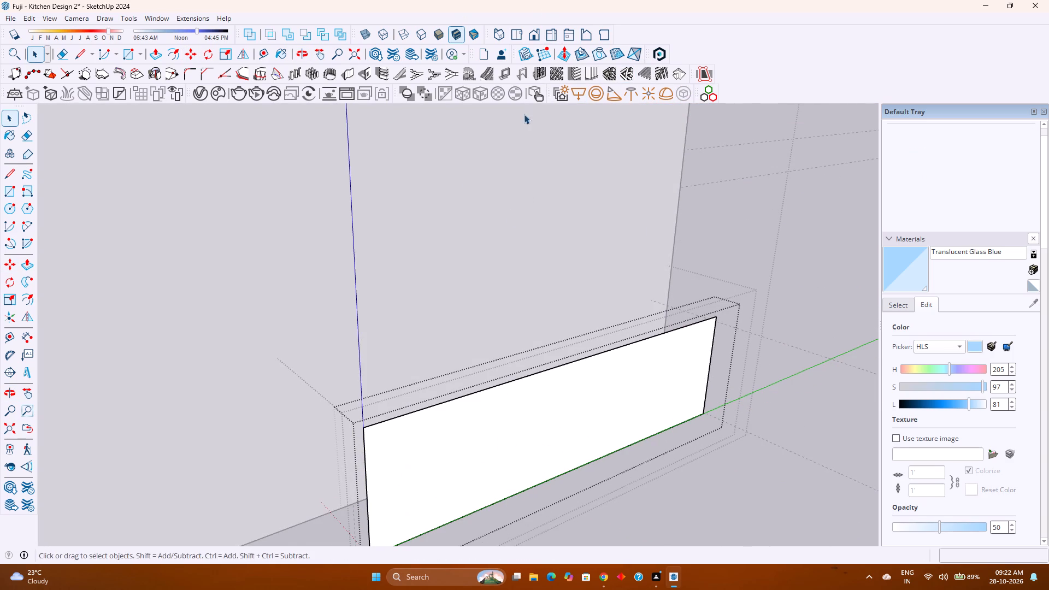
click(589, 75)
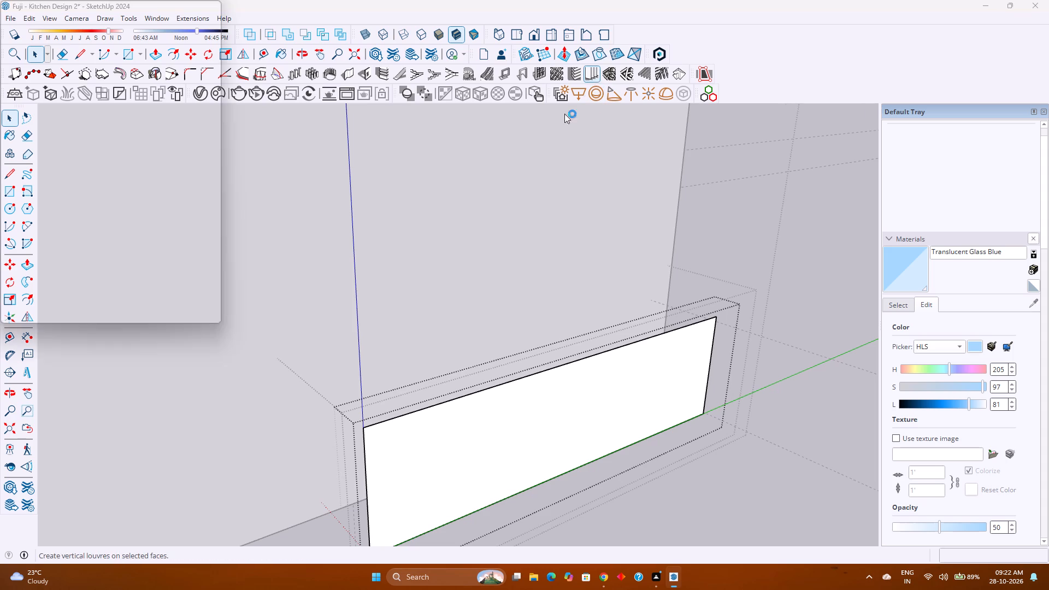
click(242, 265)
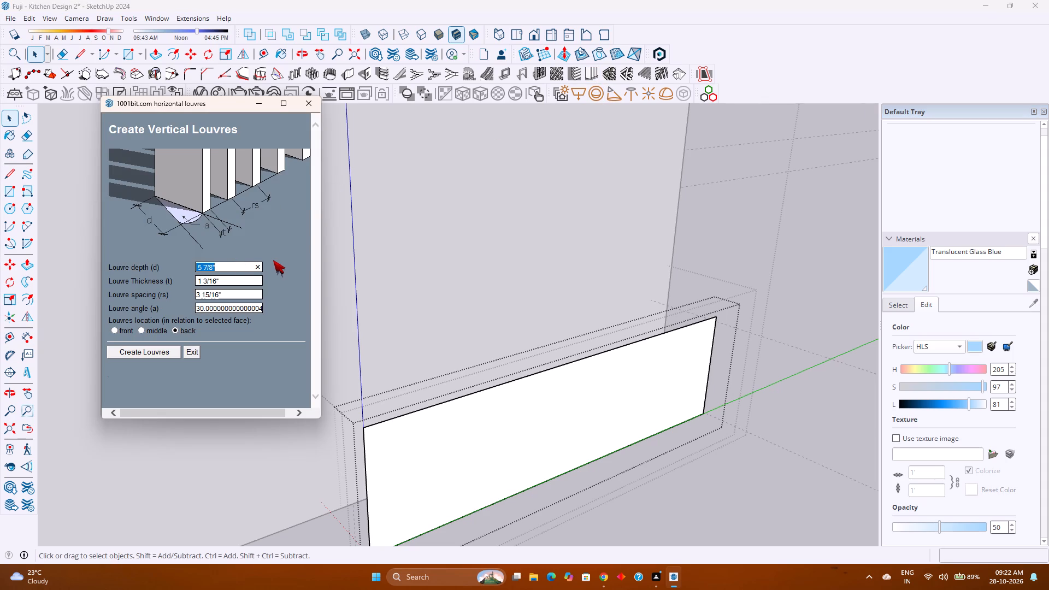
key(1)
key(shift+quotedbl)
key(BackSpace)
key(BackSpace)
key(BackSpace)
text(0.5")
key(Return)
click(236, 281)
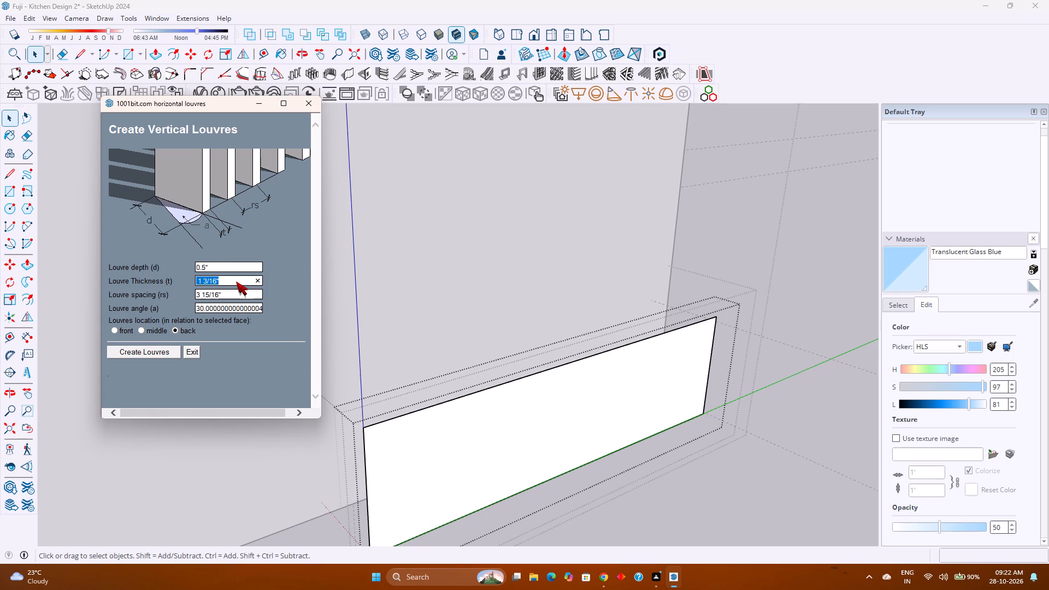
text(1")
key(Return)
Set louvre spacing 1.75", angle 0 and location front, and create the vertical louvres on the copied face.
click(247, 291)
key(2)
key(BackSpace)
text(1.75")
key(Return)
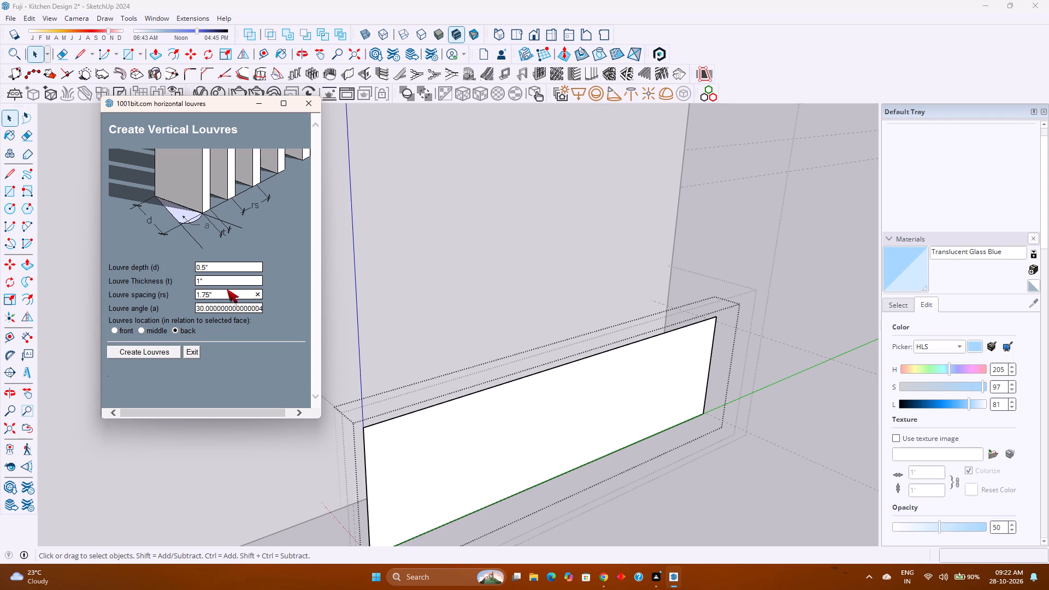
click(250, 305)
key(0)
key(Return)
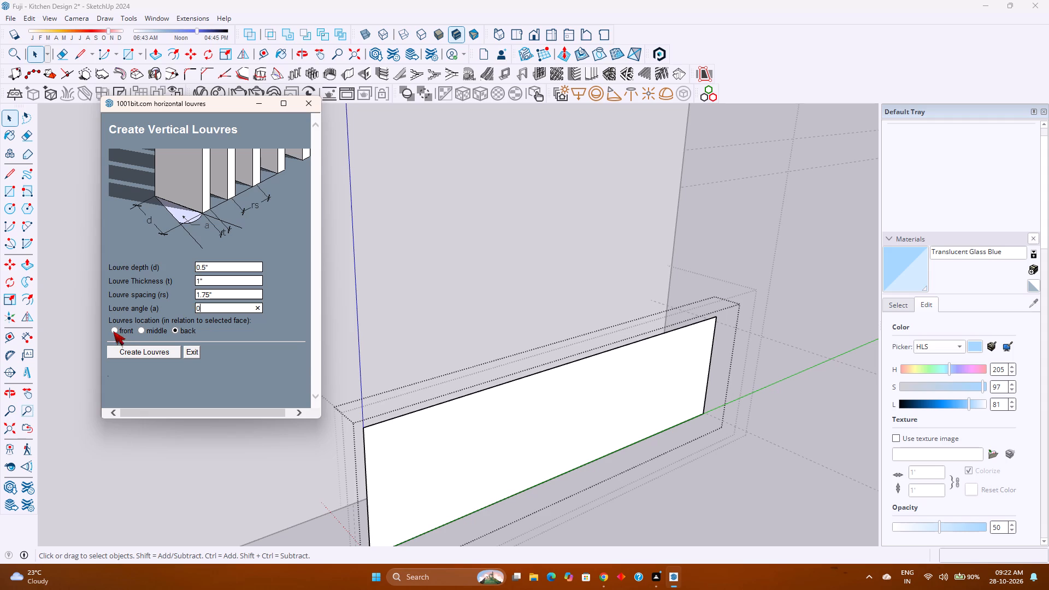
click(113, 329)
click(137, 351)
click(431, 488)
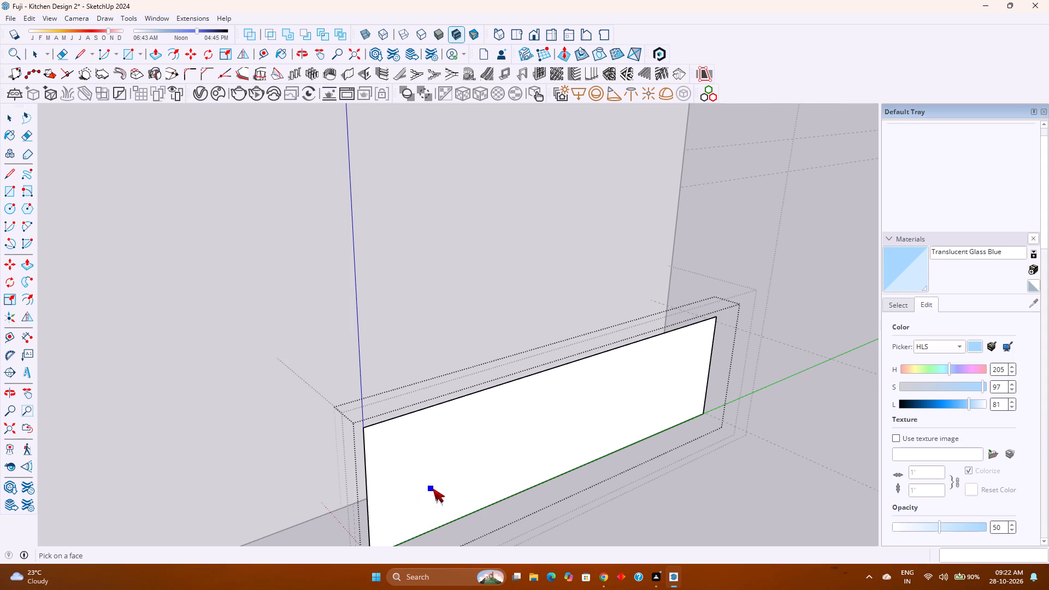
Delete the original face's leftover top edge, bottom edge and vertical edge at the blue-axis end of the louvres.
scroll(375, 422, up, 6)
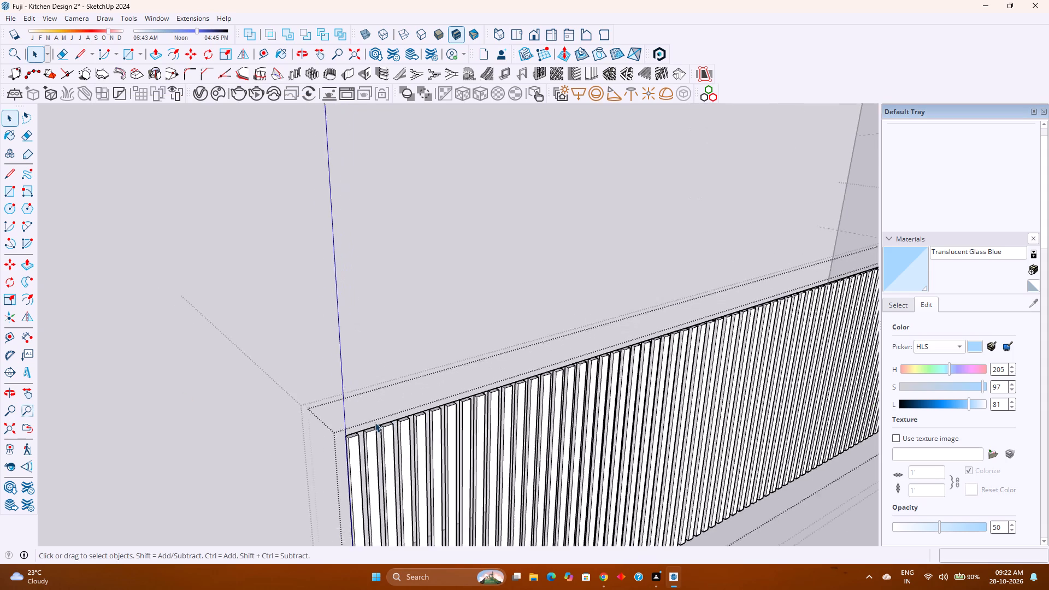
scroll(375, 422, up, 6)
click(343, 442)
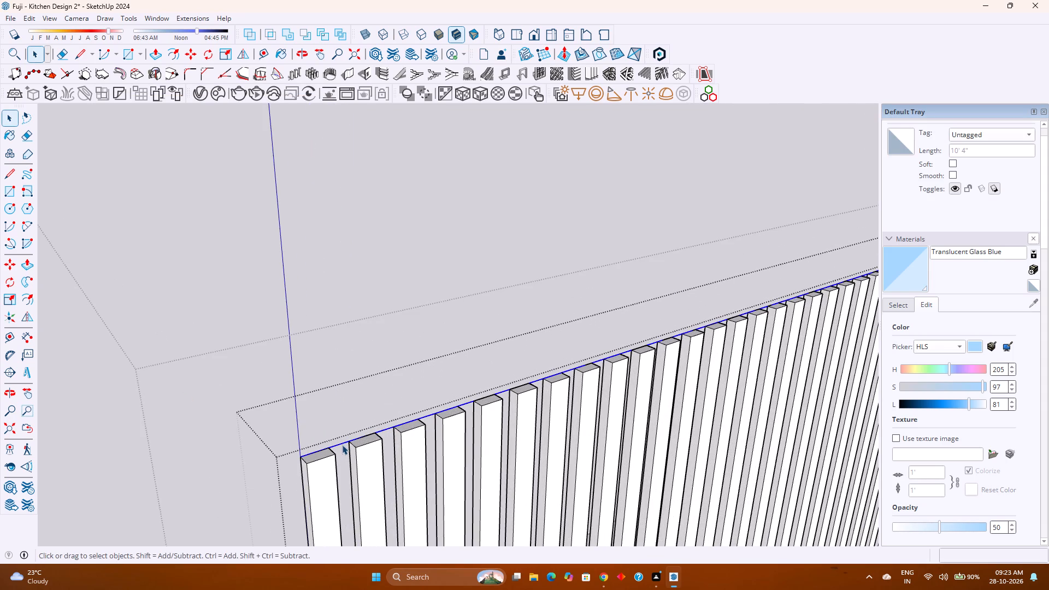
key(Delete)
scroll(341, 445, down, 14)
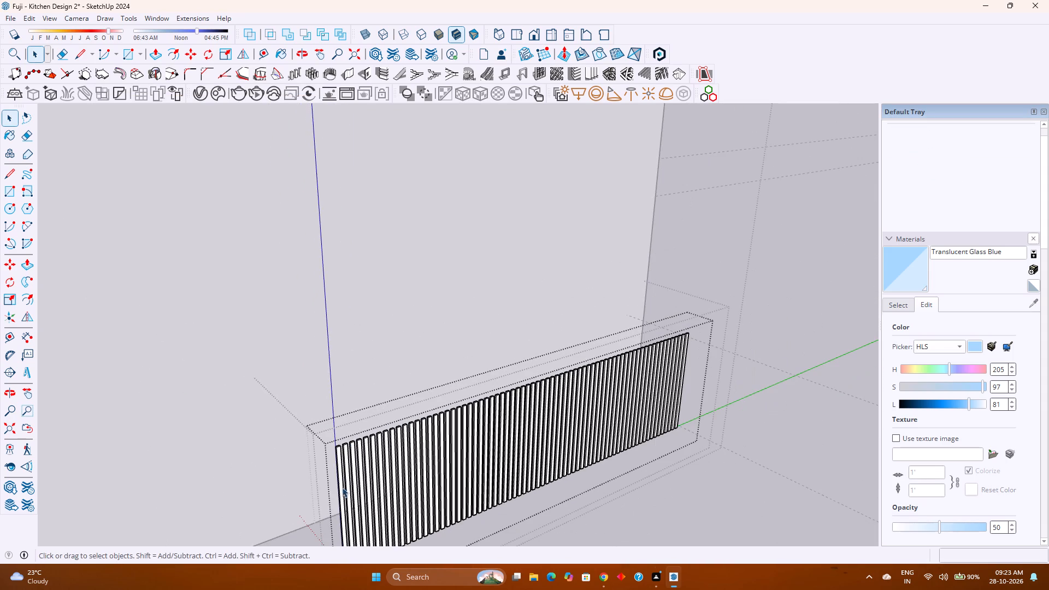
shift+middle_drag(389, 491, 441, 417)
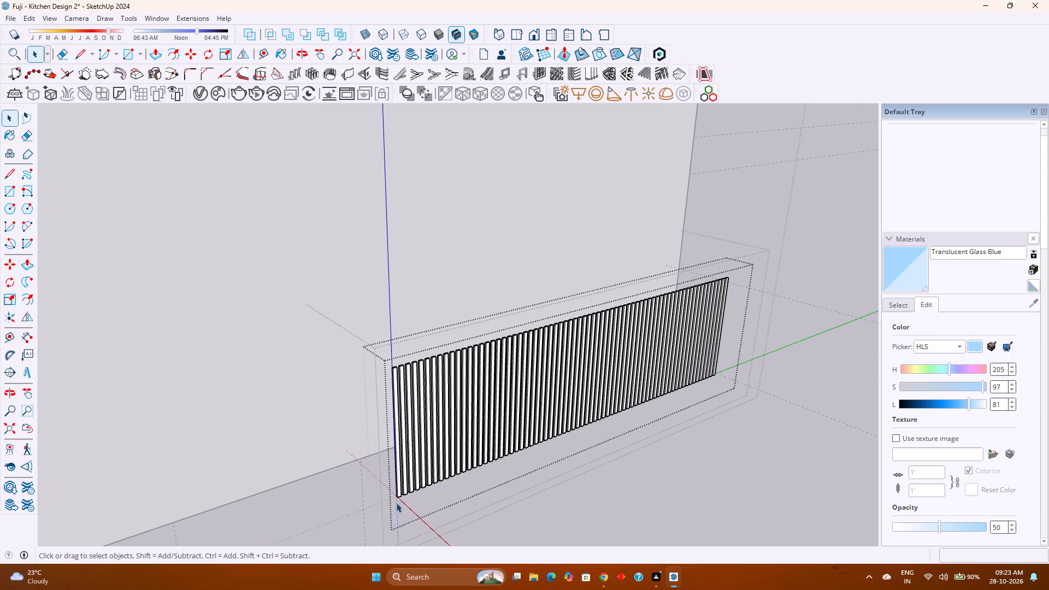
scroll(399, 498, up, 16)
click(400, 492)
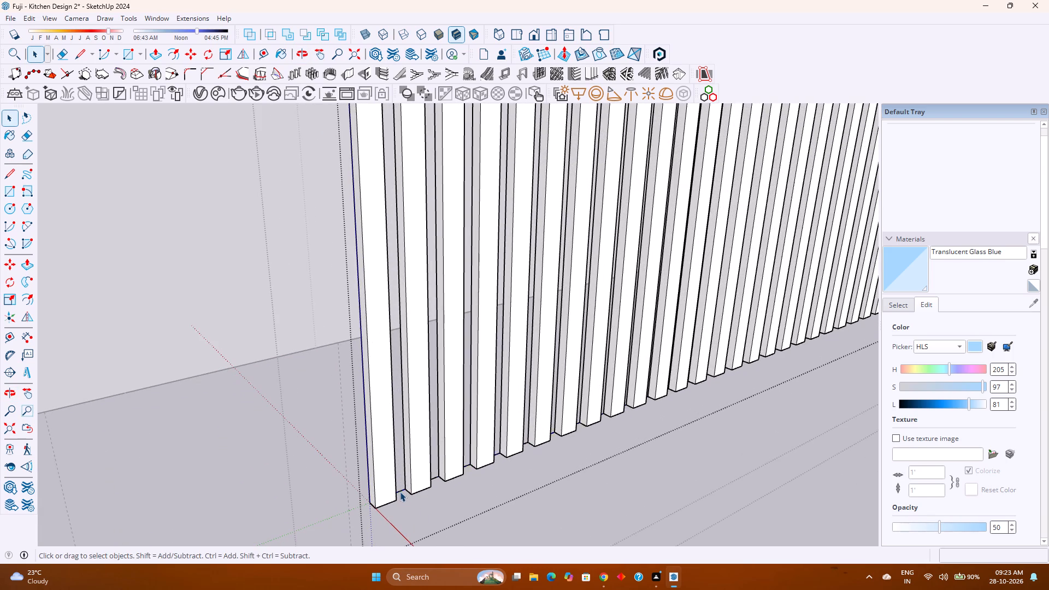
key(Delete)
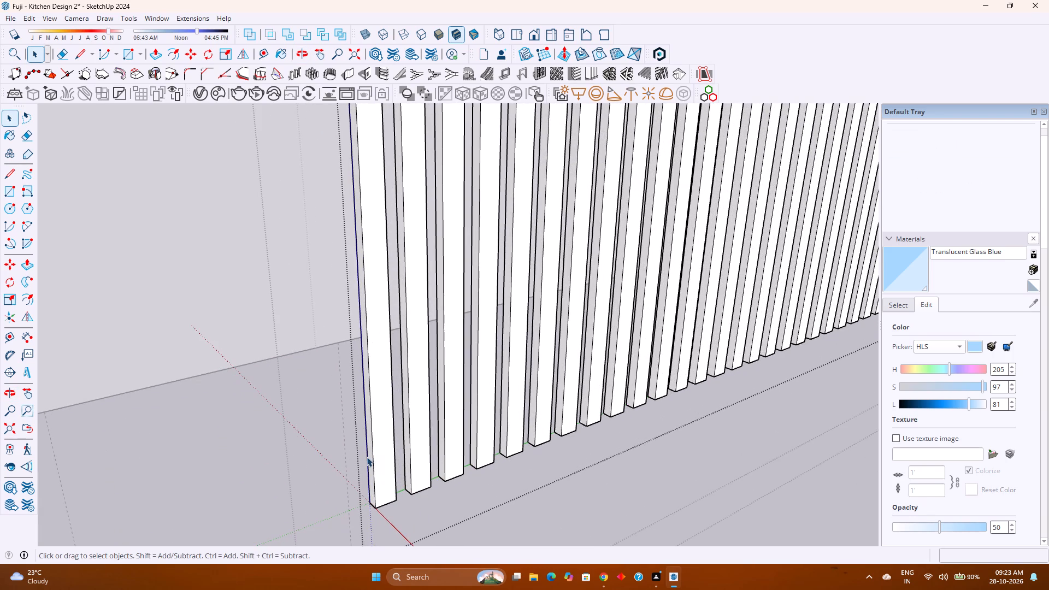
click(368, 456)
key(Delete)
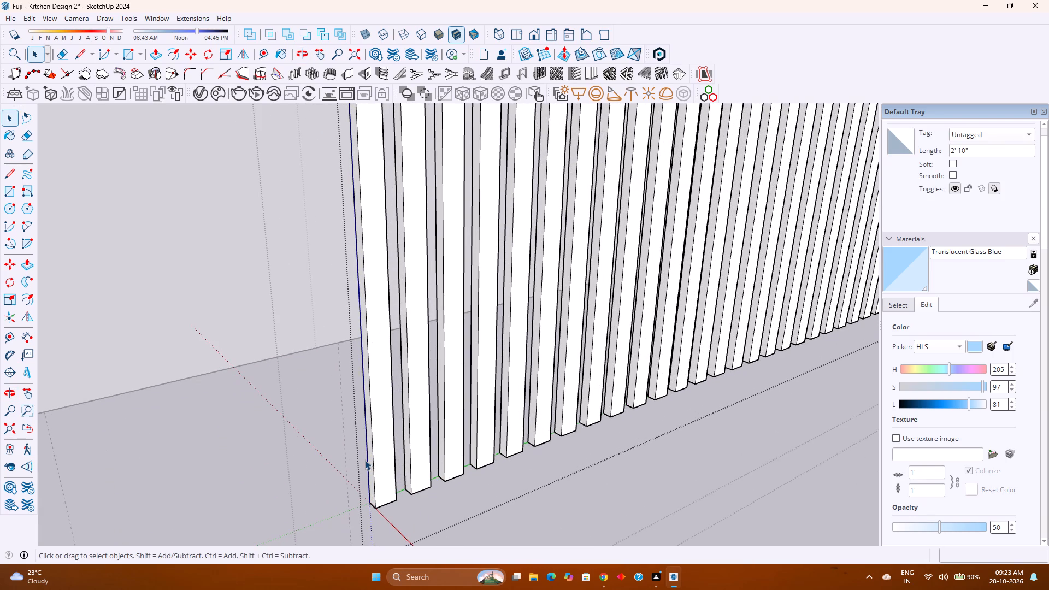
Delete the leftover vertical edge at the opposite end of the louvres.
scroll(365, 460, down, 10)
shift+middle_drag(546, 438, 487, 471)
shift+middle_click(484, 473)
middle_drag(588, 442, 412, 446)
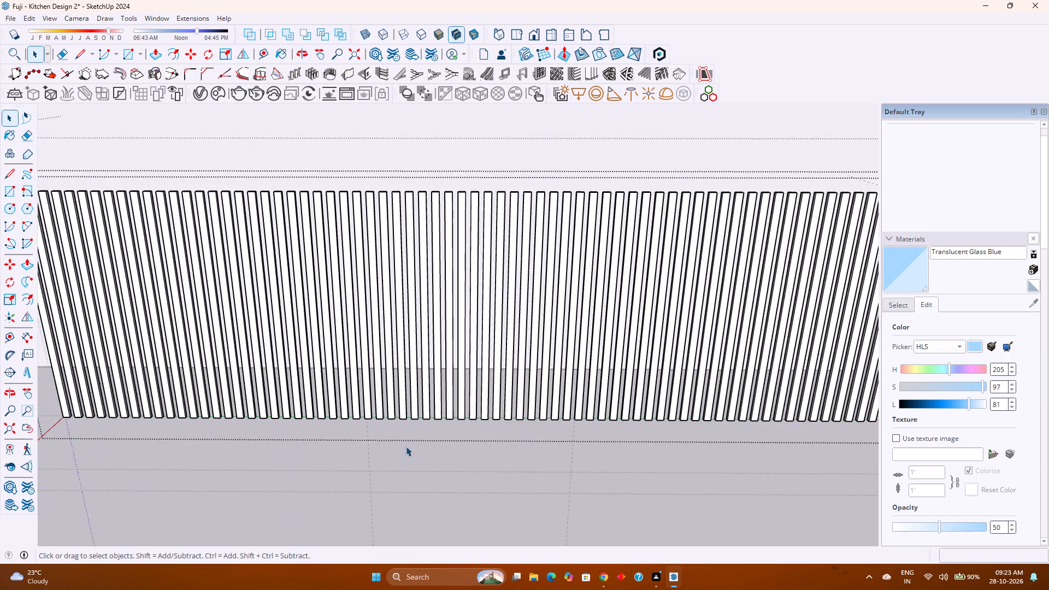
scroll(406, 446, down, 5)
middle_drag(575, 430, 375, 447)
middle_click(375, 447)
scroll(702, 394, up, 3)
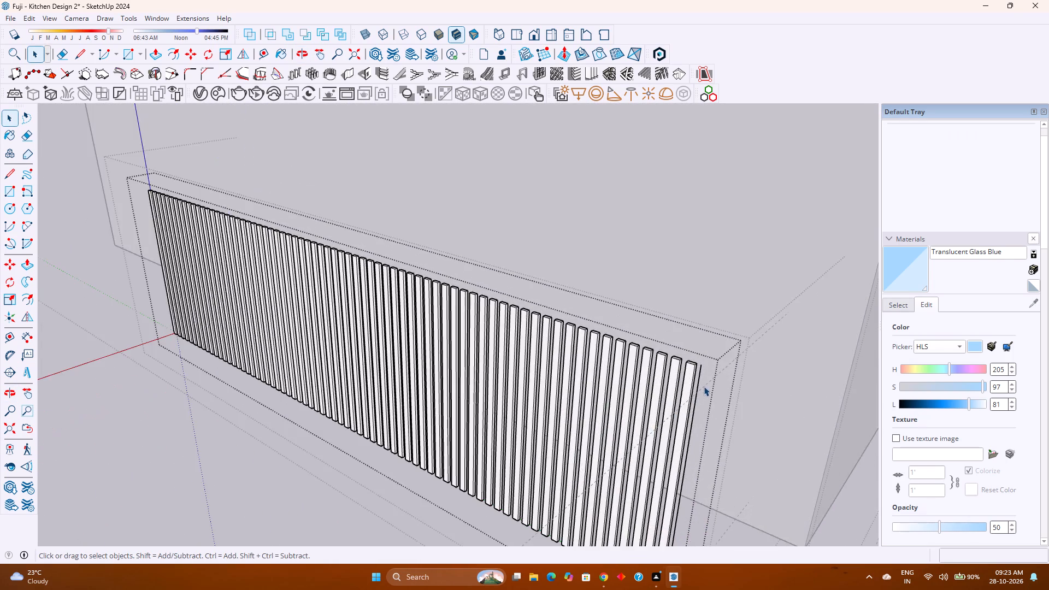
scroll(703, 381, up, 4)
click(698, 362)
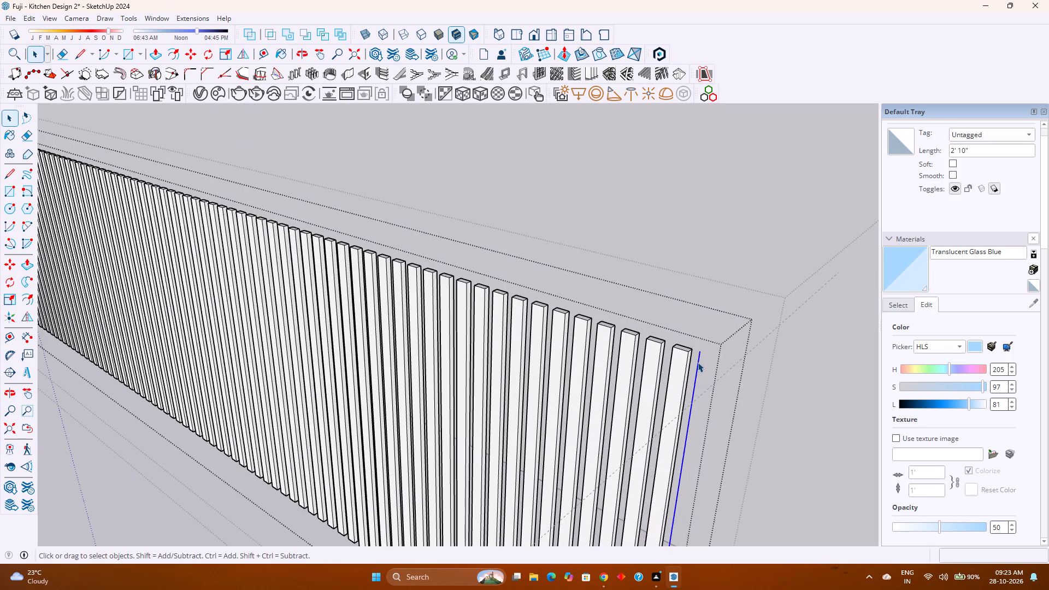
key(Delete)
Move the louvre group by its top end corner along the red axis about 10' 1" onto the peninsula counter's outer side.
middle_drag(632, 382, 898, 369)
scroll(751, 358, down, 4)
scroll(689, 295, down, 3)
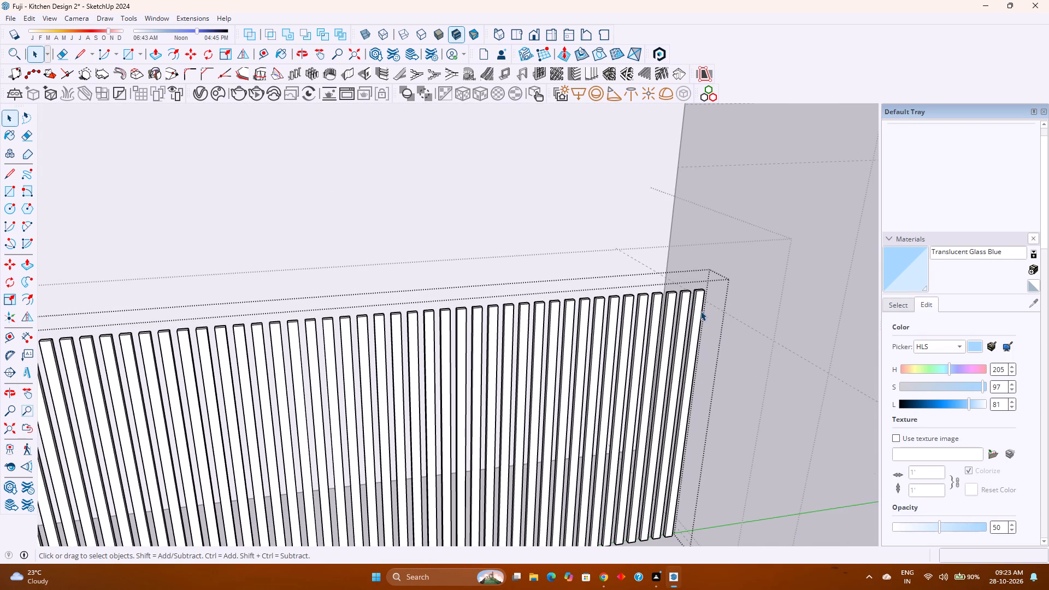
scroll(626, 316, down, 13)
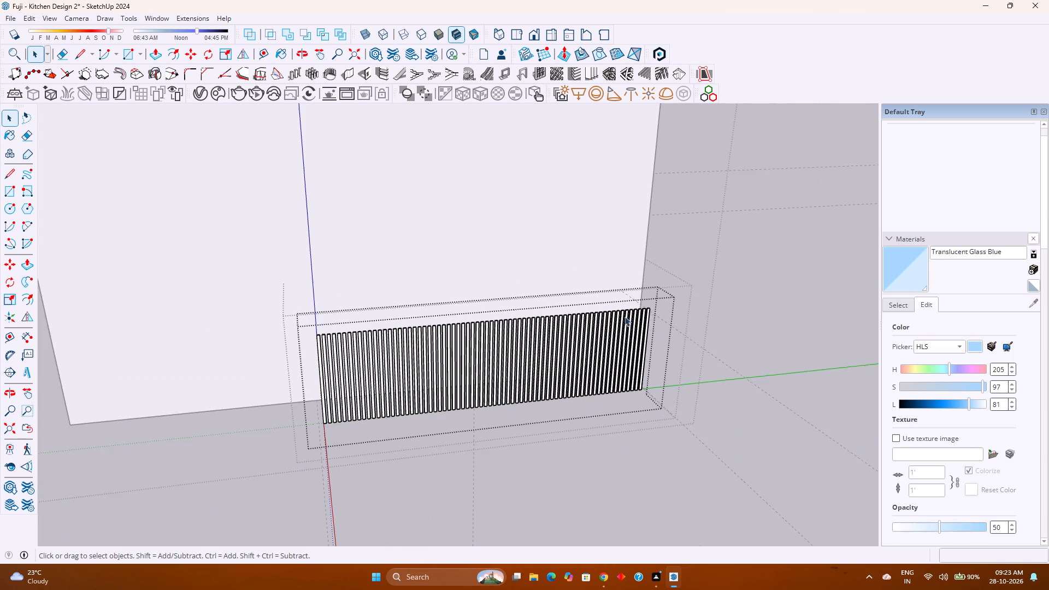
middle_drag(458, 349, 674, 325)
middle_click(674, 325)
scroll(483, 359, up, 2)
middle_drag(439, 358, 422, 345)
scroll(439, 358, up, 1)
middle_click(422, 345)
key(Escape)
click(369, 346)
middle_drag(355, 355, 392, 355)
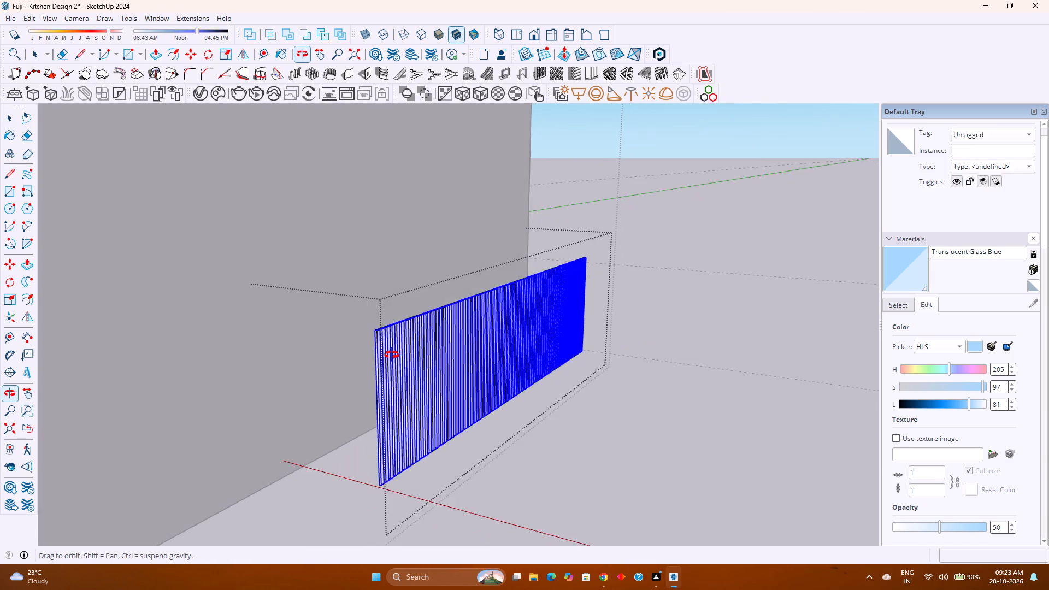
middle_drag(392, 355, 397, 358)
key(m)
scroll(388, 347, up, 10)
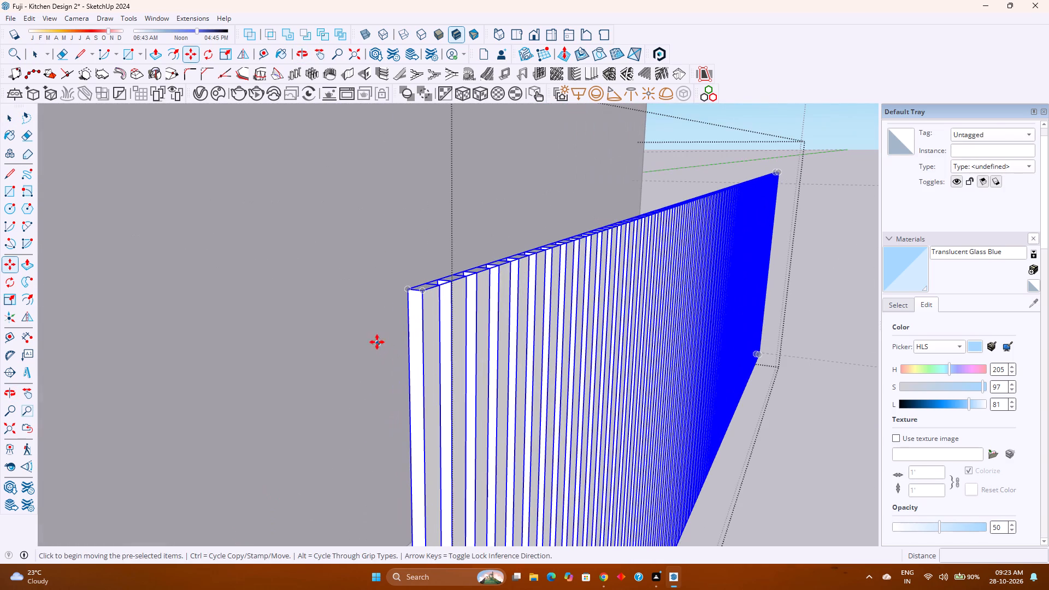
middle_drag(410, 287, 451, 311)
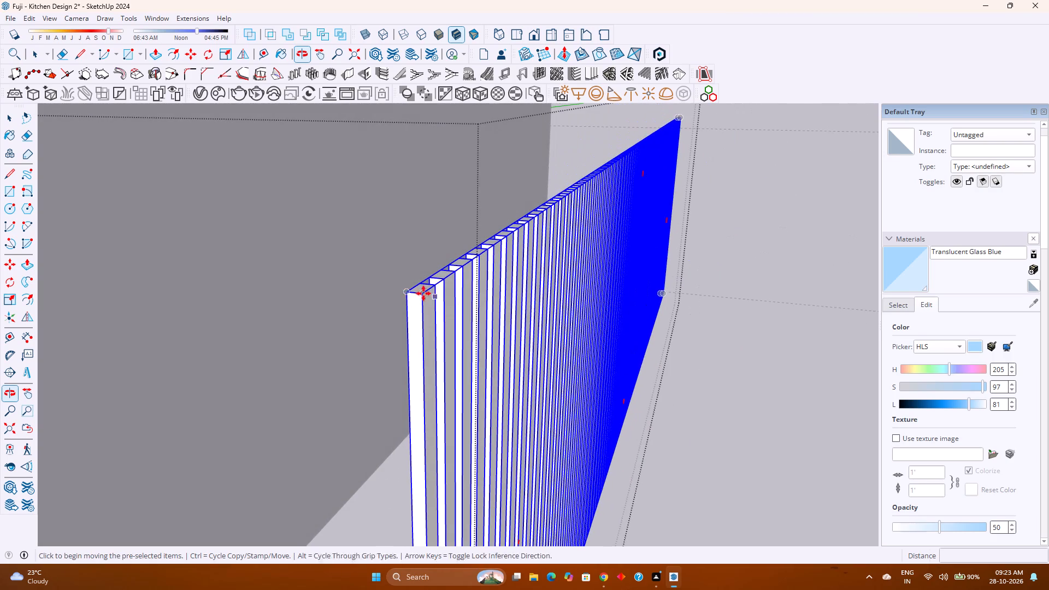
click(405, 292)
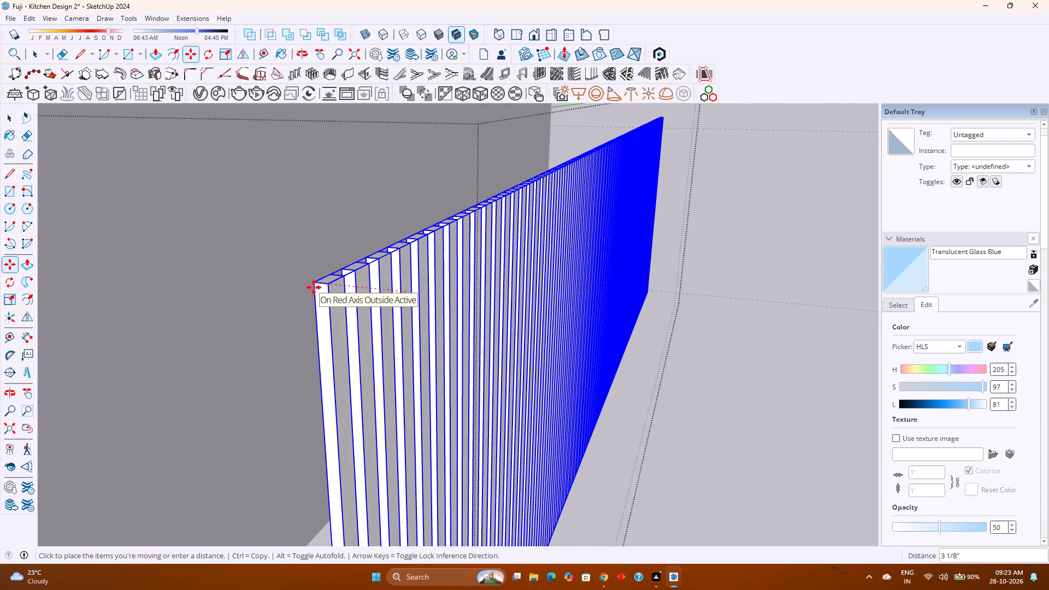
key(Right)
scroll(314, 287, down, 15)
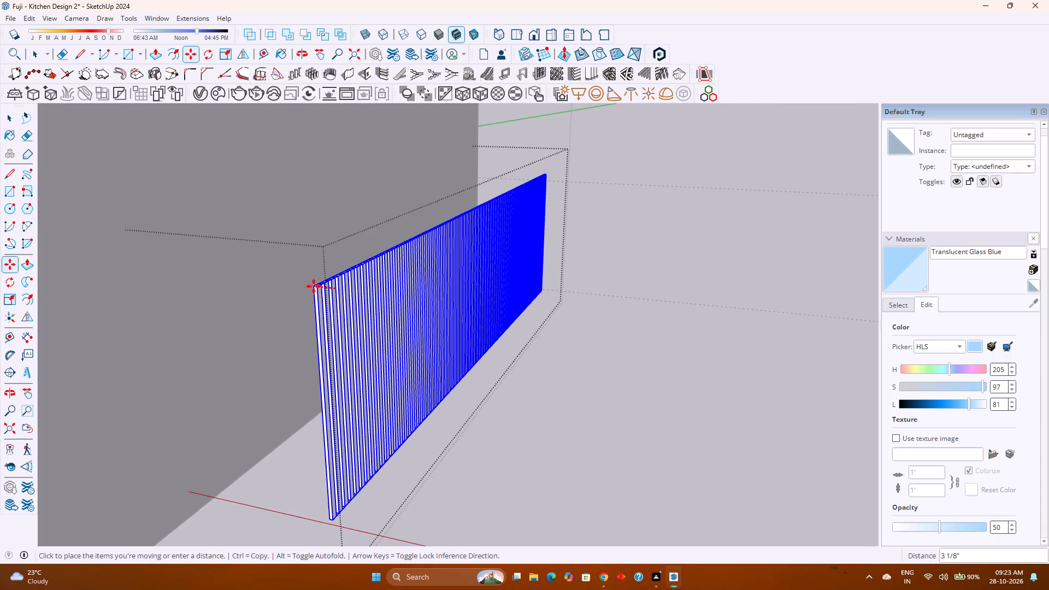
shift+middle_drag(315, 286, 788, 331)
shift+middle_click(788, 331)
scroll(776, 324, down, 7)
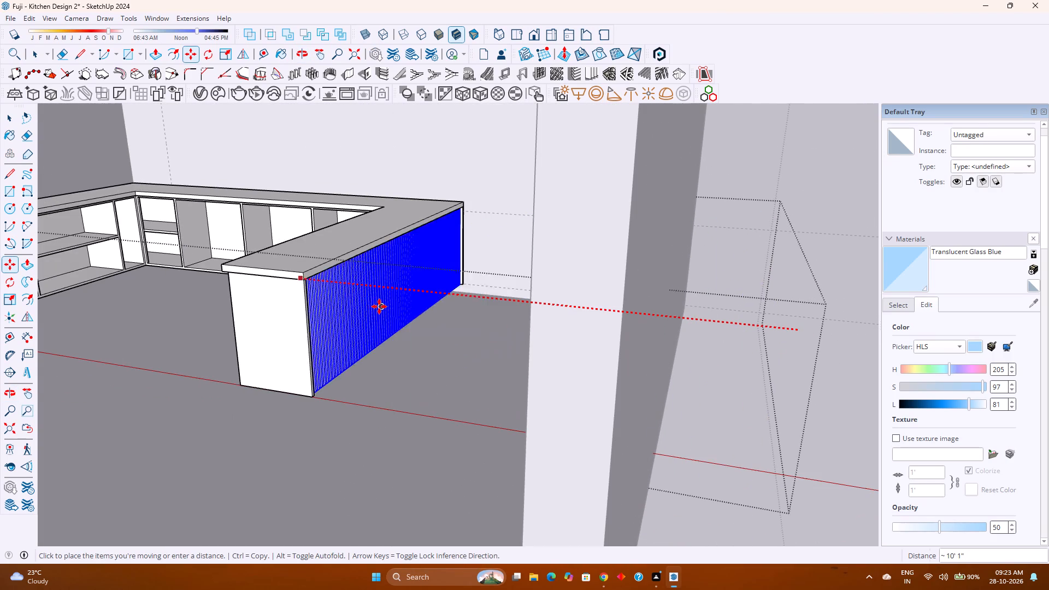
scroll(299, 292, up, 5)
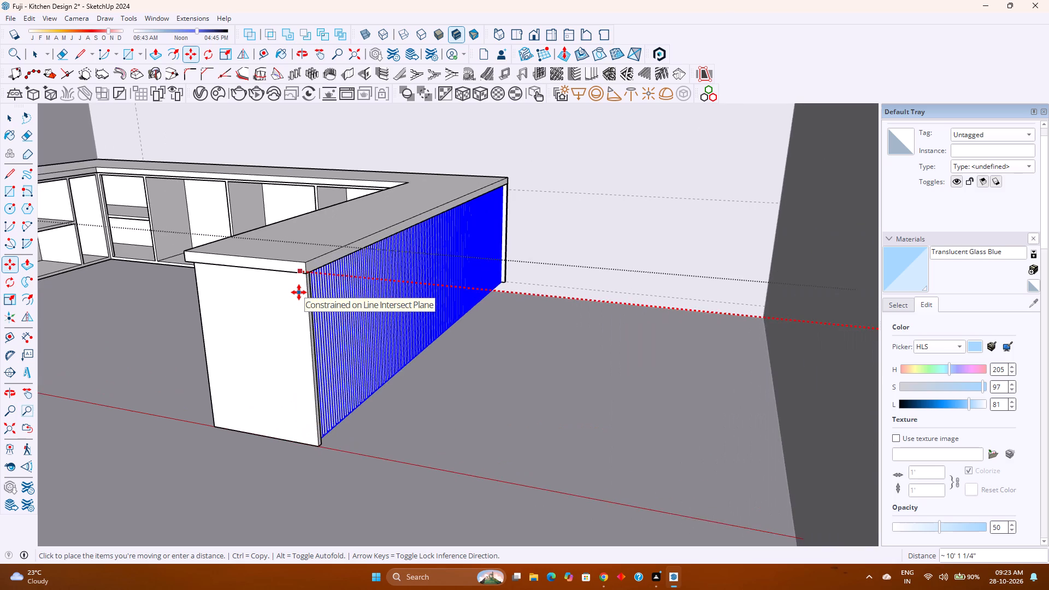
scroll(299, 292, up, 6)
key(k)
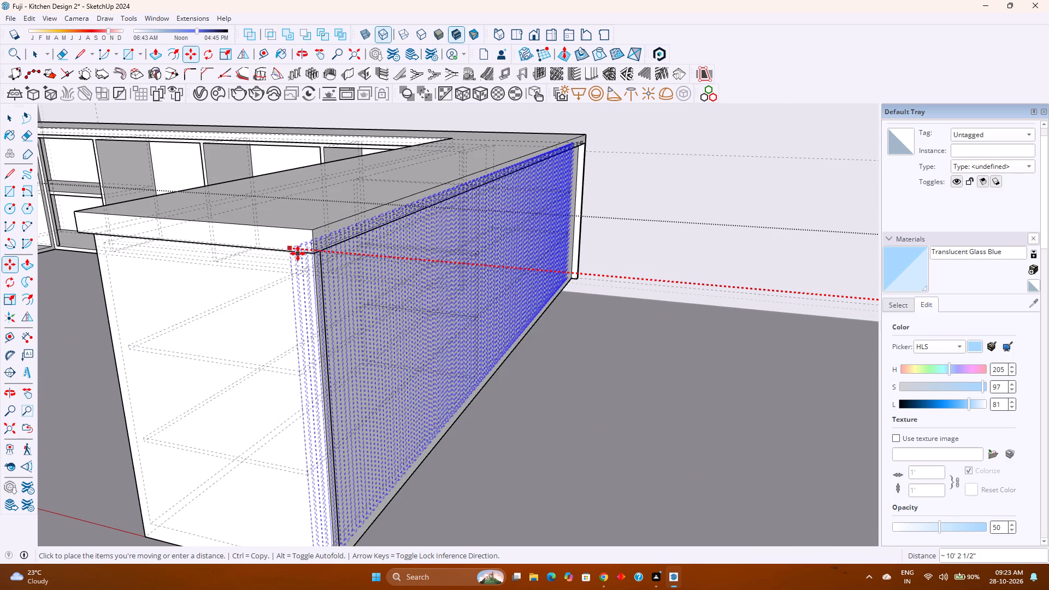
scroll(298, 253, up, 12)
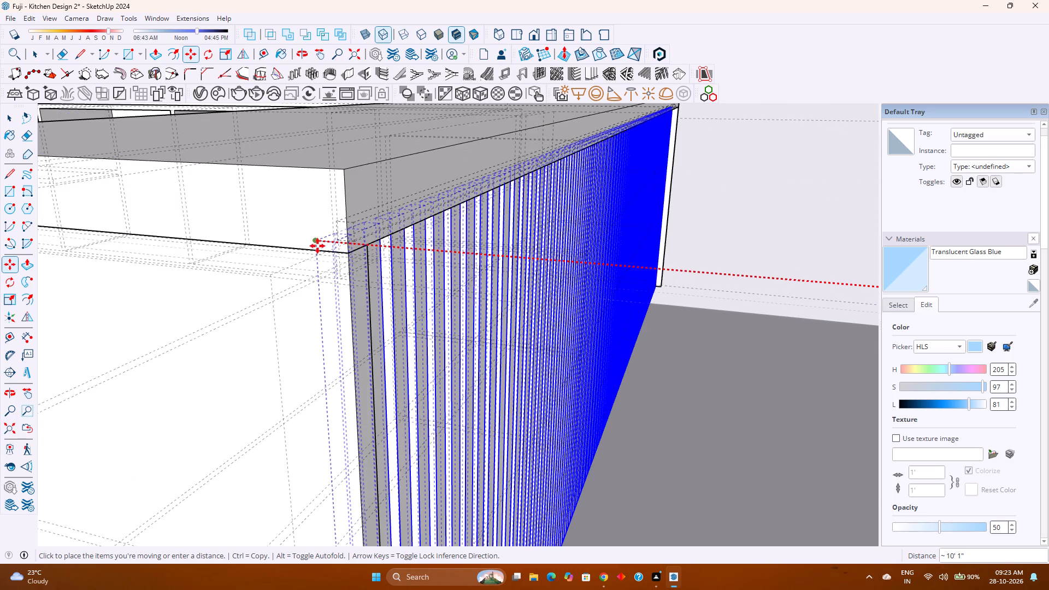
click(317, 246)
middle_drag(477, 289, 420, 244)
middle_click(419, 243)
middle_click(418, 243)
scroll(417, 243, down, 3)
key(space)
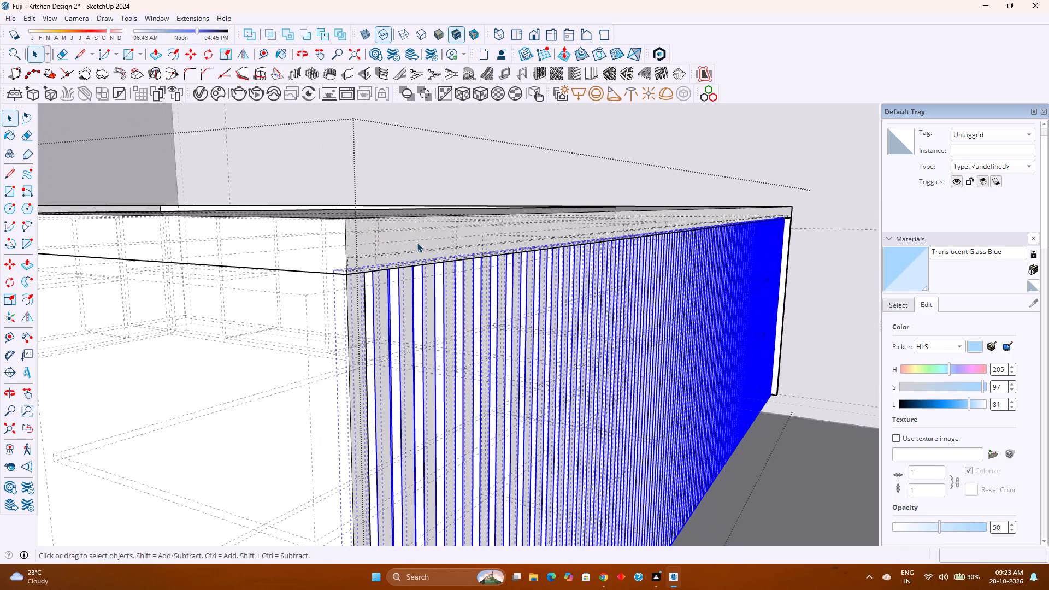
Turn off the back edges and examine how the louvres' top ends meet the underside of the peninsula countertop.
key(Escape)
key(k)
scroll(431, 274, up, 1)
middle_drag(431, 274, 447, 227)
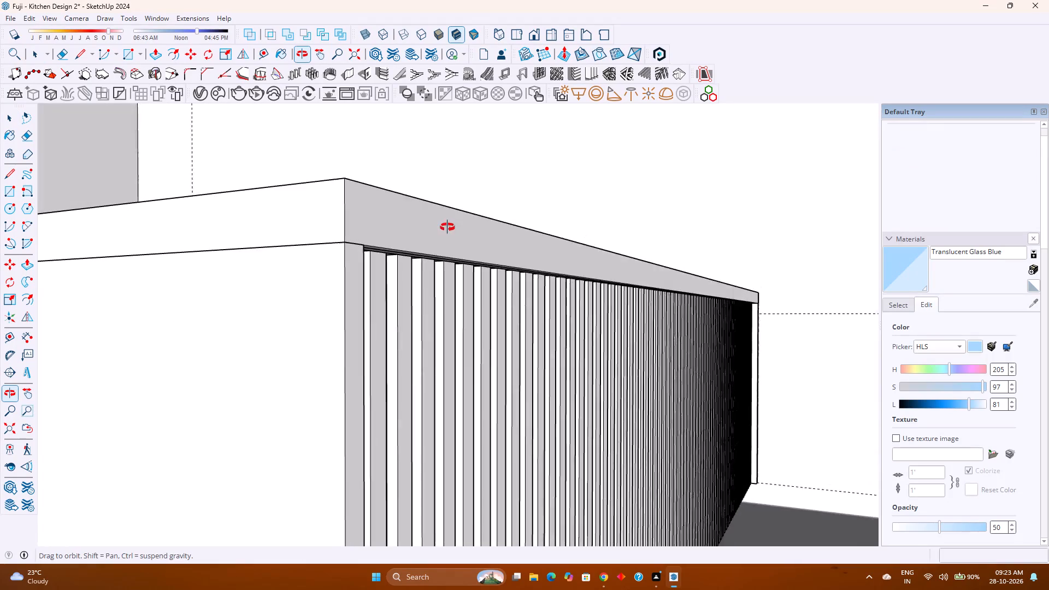
middle_drag(447, 227, 456, 217)
middle_click(457, 215)
scroll(397, 268, up, 7)
middle_drag(412, 258, 452, 229)
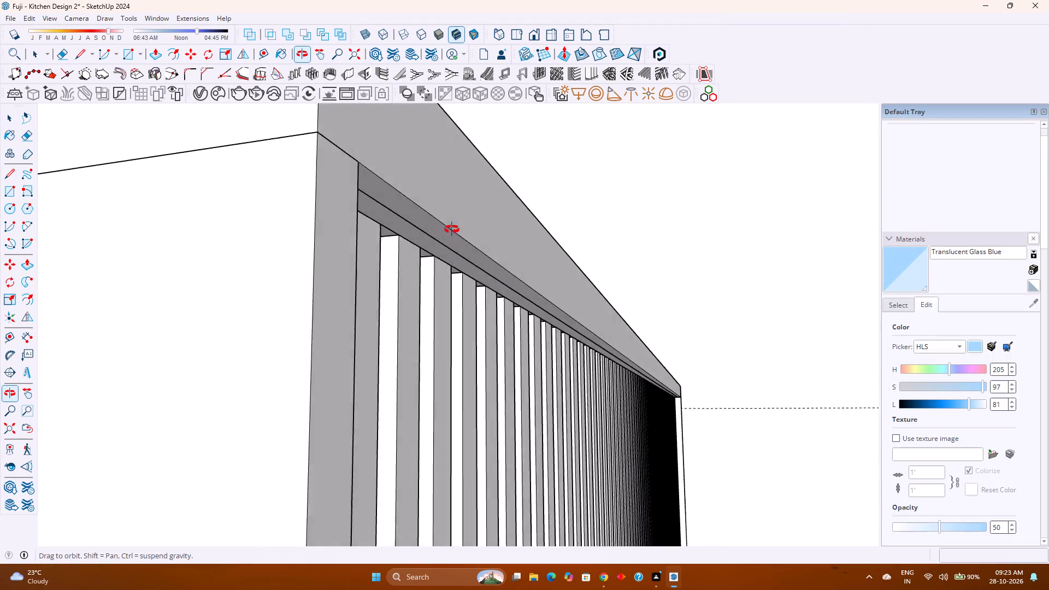
middle_drag(452, 229, 477, 223)
scroll(448, 242, up, 8)
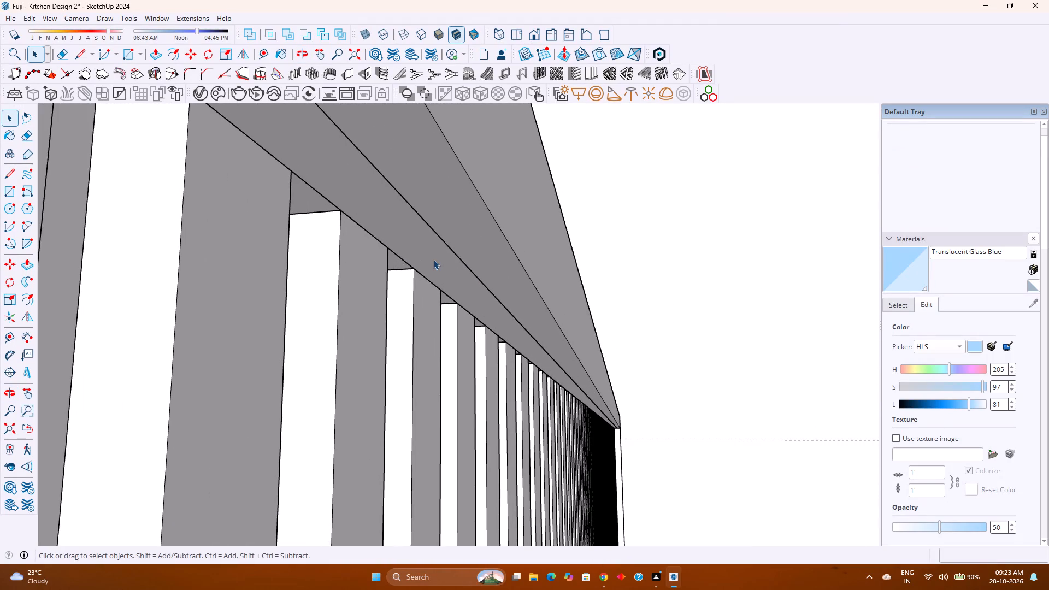
middle_drag(431, 261, 387, 262)
middle_click(387, 262)
scroll(387, 263, down, 11)
middle_drag(403, 272, 341, 290)
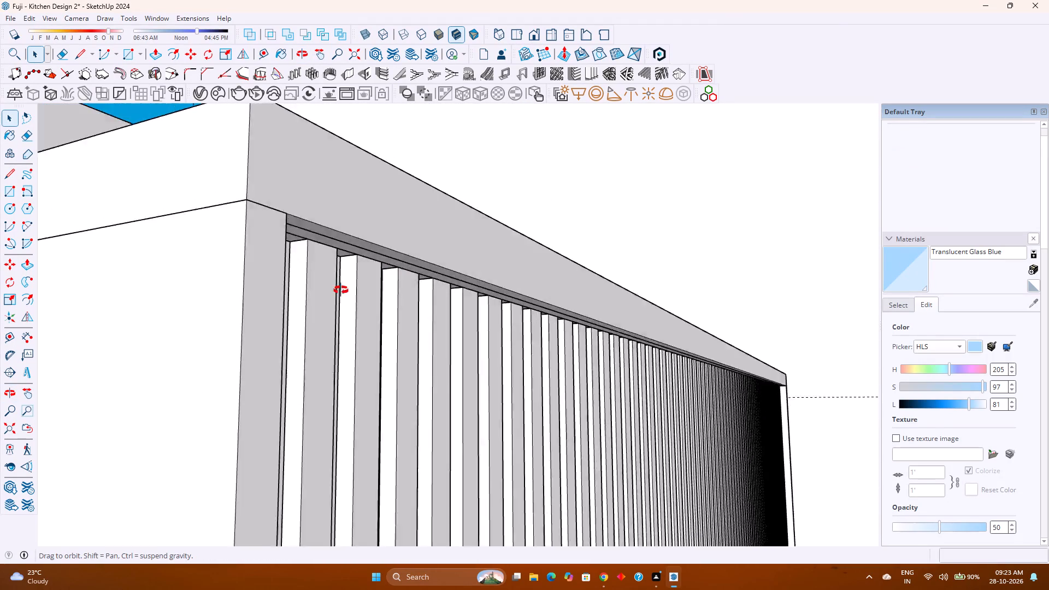
middle_drag(341, 290, 204, 361)
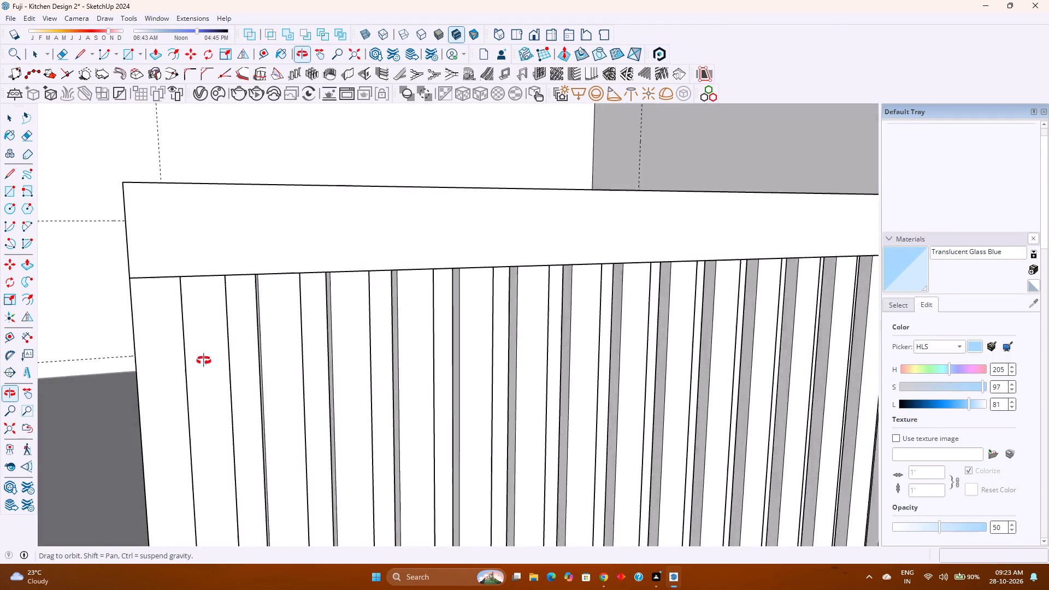
middle_drag(204, 361, 398, 362)
middle_click(398, 362)
scroll(399, 358, down, 10)
middle_drag(435, 374, 204, 364)
middle_click(204, 364)
middle_drag(376, 379, 318, 381)
scroll(395, 329, down, 6)
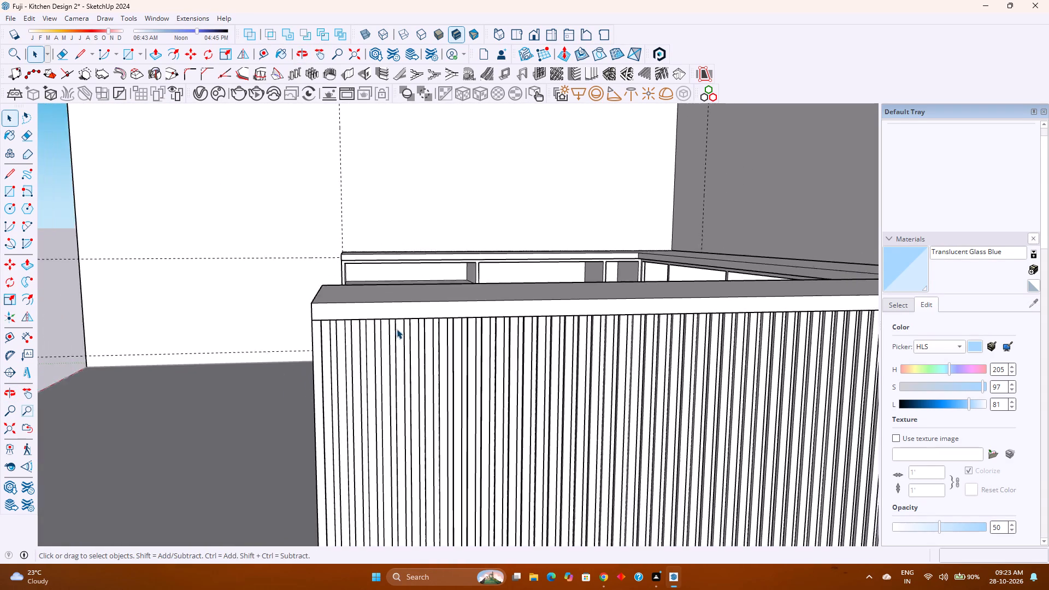
scroll(397, 329, down, 3)
Examine the louvre panel along the full length of the peninsula and from the counter's end.
click(7, 428)
middle_drag(190, 409, 309, 412)
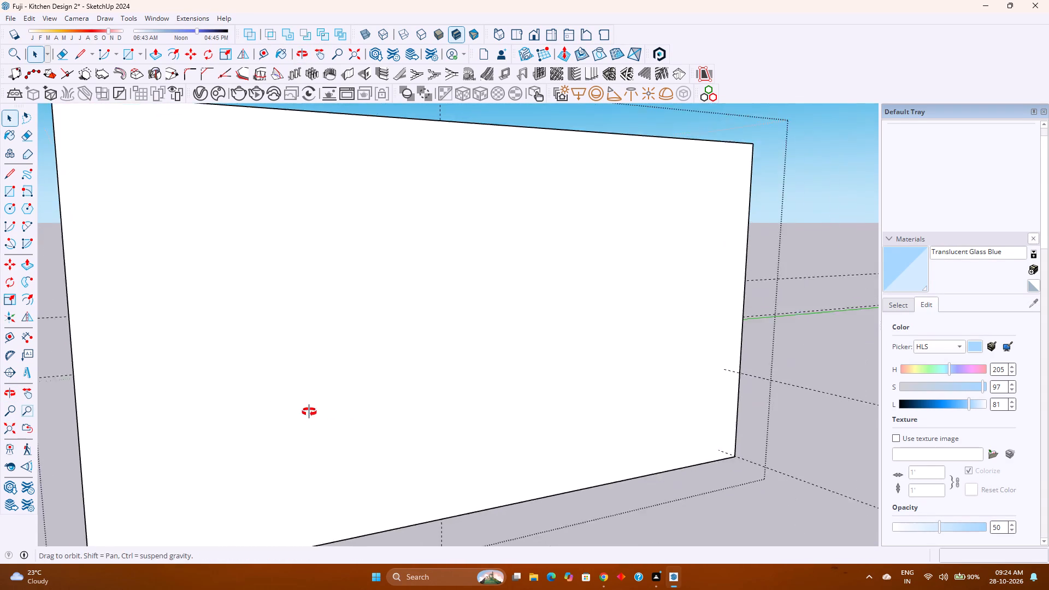
middle_drag(309, 412, 600, 403)
shift+middle_drag(222, 413, 302, 358)
middle_drag(311, 364, 250, 379)
middle_click(250, 379)
scroll(201, 405, up, 5)
middle_drag(203, 403, 192, 414)
scroll(208, 396, down, 2)
scroll(208, 396, up, 2)
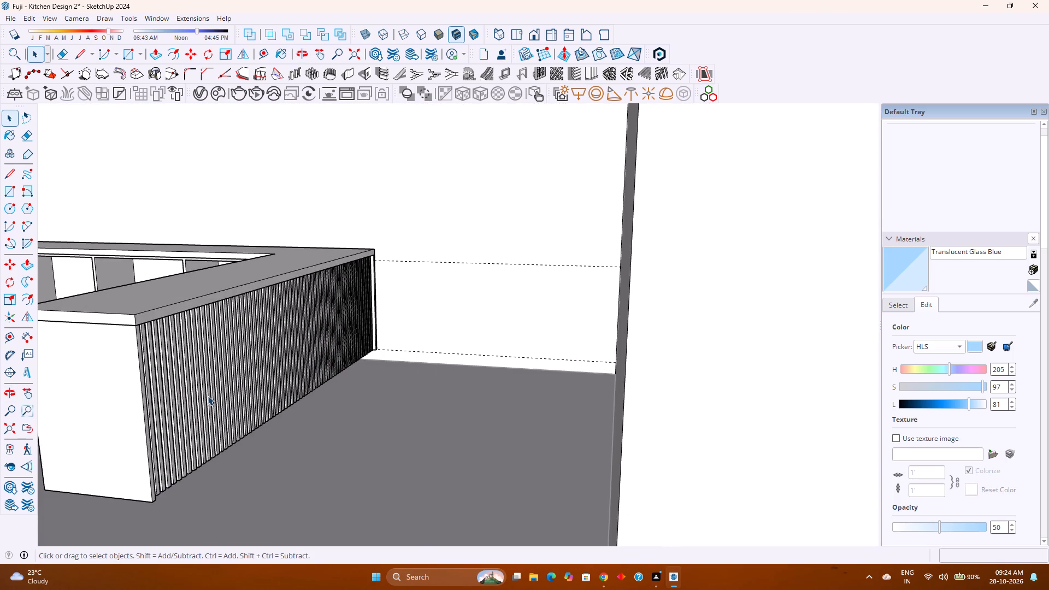
scroll(208, 396, up, 7)
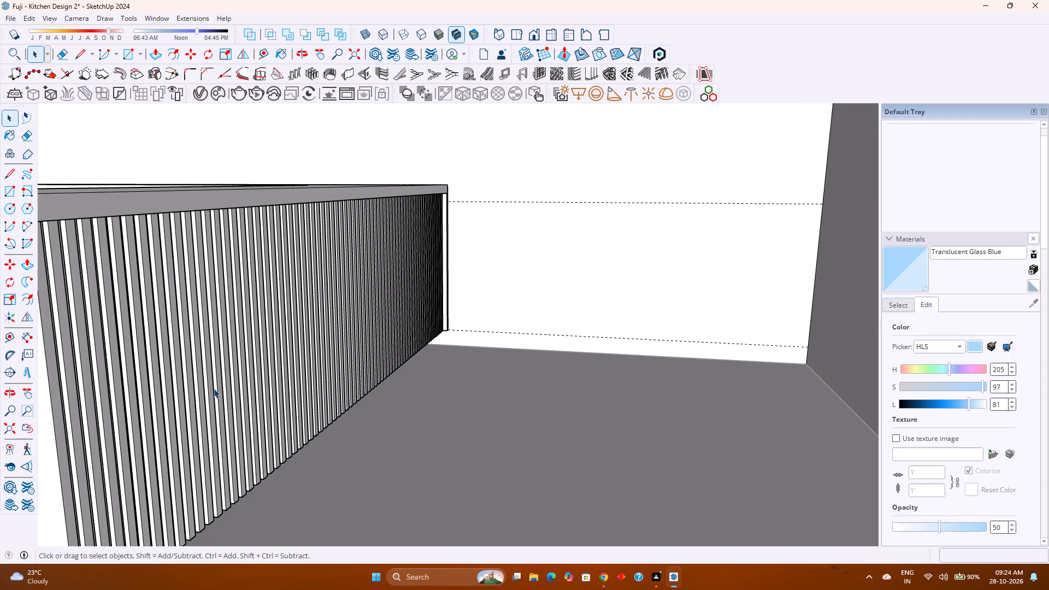
scroll(287, 342, down, 5)
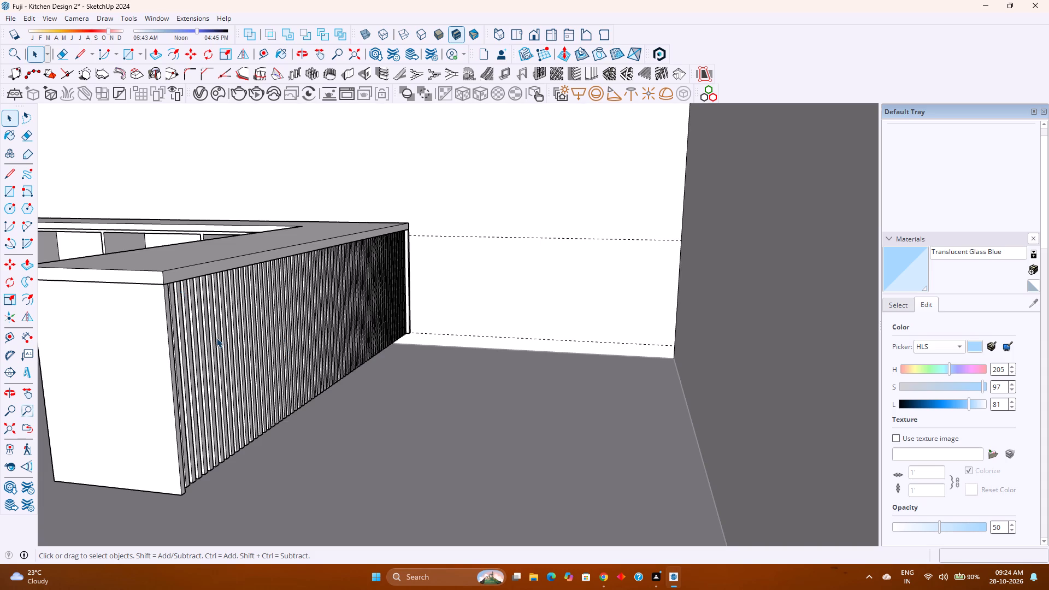
scroll(258, 363, down, 1)
middle_drag(258, 363, 338, 327)
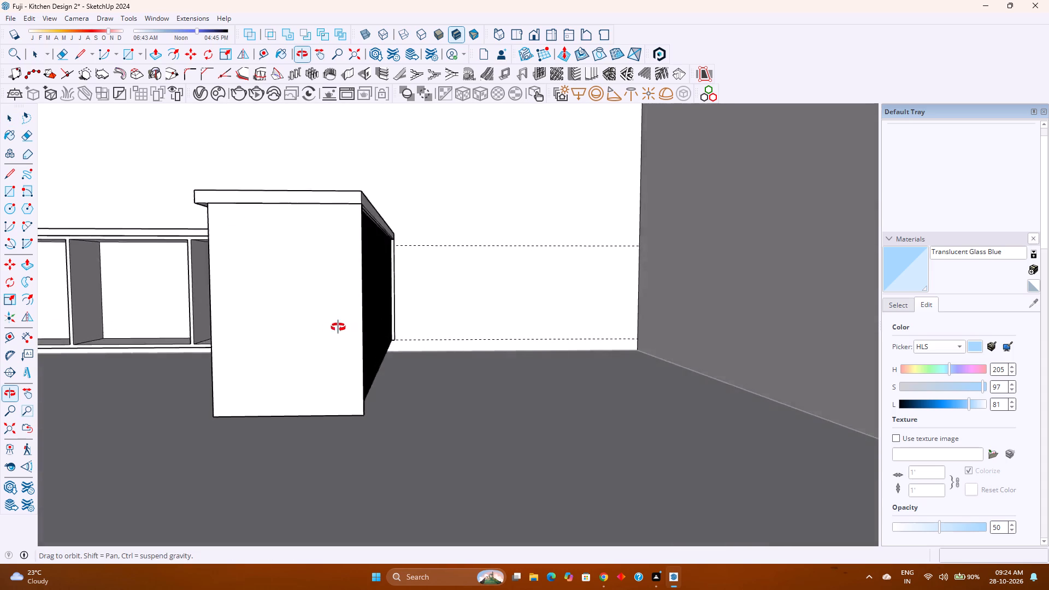
middle_drag(338, 327, 291, 339)
middle_click(288, 345)
middle_click(287, 349)
middle_click(287, 349)
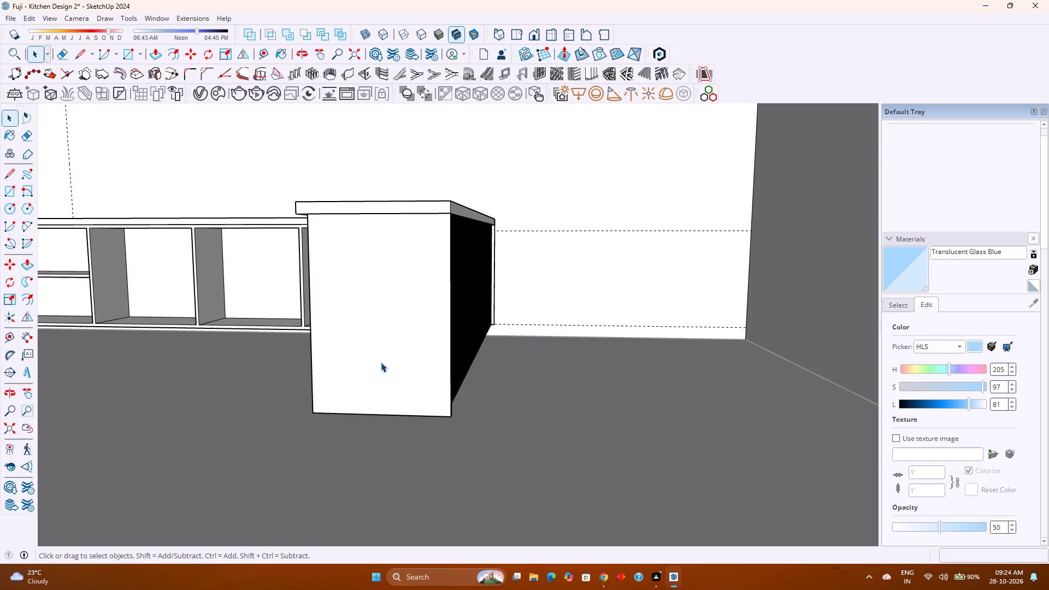
middle_drag(349, 367, 322, 370)
middle_click(322, 370)
middle_drag(471, 380, 481, 394)
middle_click(481, 394)
Examine the louvres' bottom ends and their alignment with the peninsula's end panel at floor level.
scroll(474, 391, up, 3)
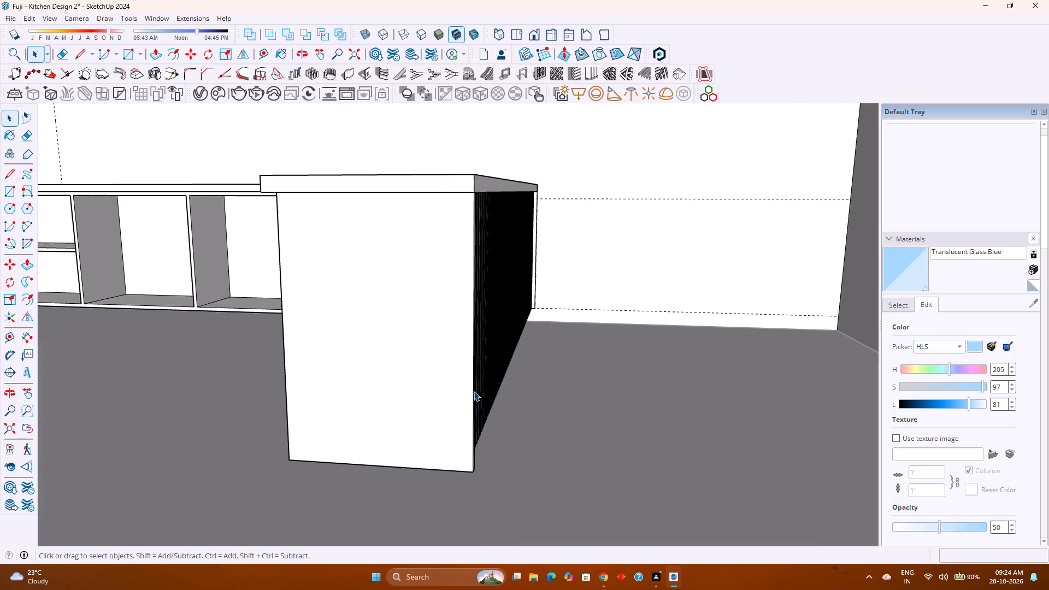
scroll(479, 390, up, 2)
middle_drag(479, 390, 320, 442)
middle_click(320, 442)
scroll(411, 463, up, 6)
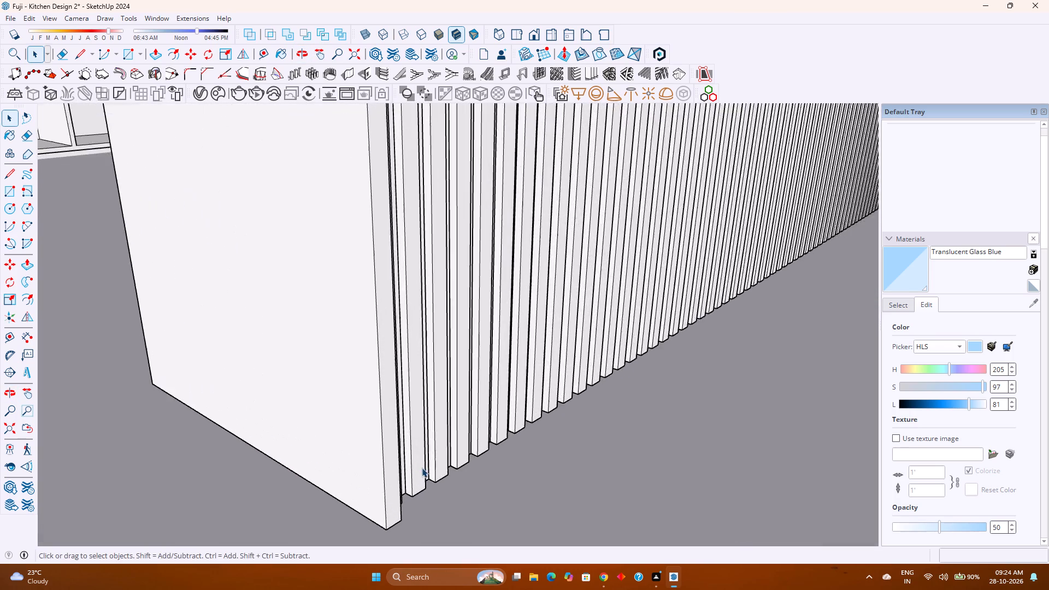
scroll(422, 468, up, 1)
middle_drag(422, 468, 205, 483)
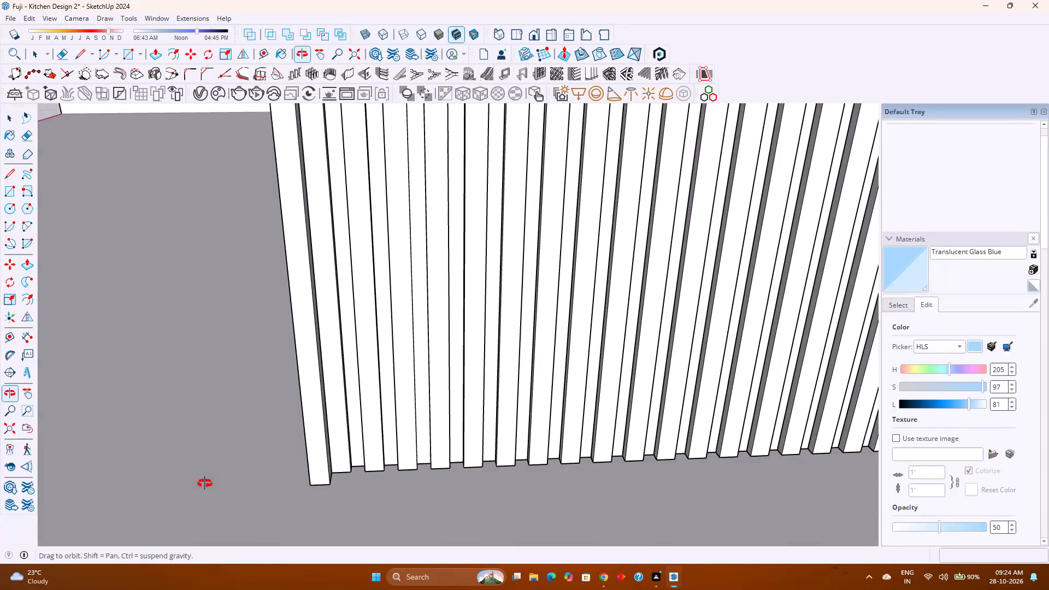
middle_drag(205, 483, 245, 508)
middle_click(245, 508)
scroll(377, 487, down, 3)
middle_drag(377, 487, 445, 480)
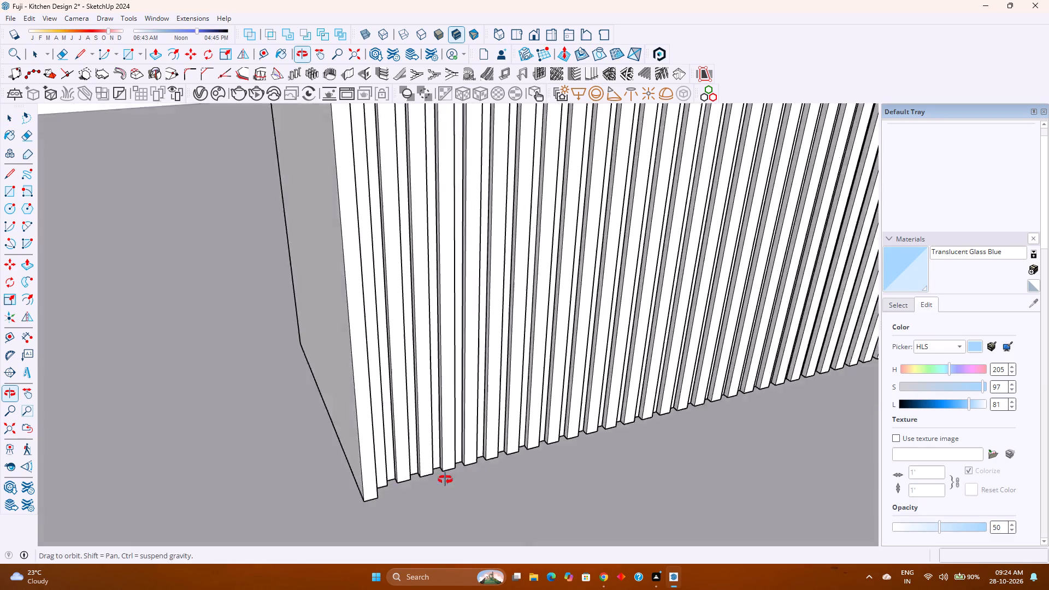
middle_drag(445, 480, 519, 477)
middle_click(519, 477)
scroll(520, 476, down, 5)
shift+middle_drag(547, 433, 421, 474)
shift+middle_click(418, 475)
middle_drag(405, 474, 490, 435)
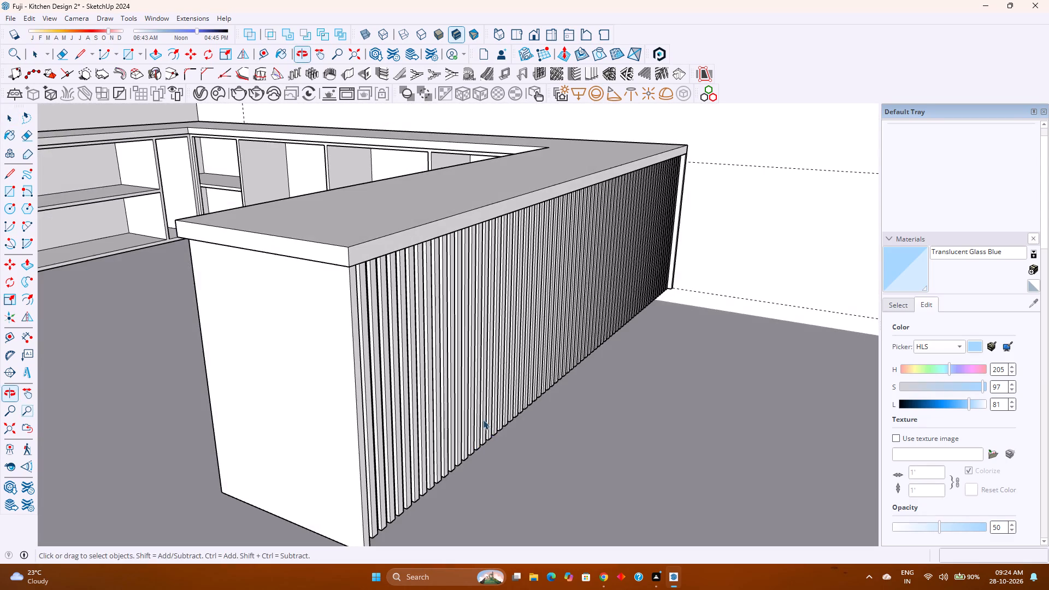
middle_drag(517, 469, 482, 431)
middle_click(482, 431)
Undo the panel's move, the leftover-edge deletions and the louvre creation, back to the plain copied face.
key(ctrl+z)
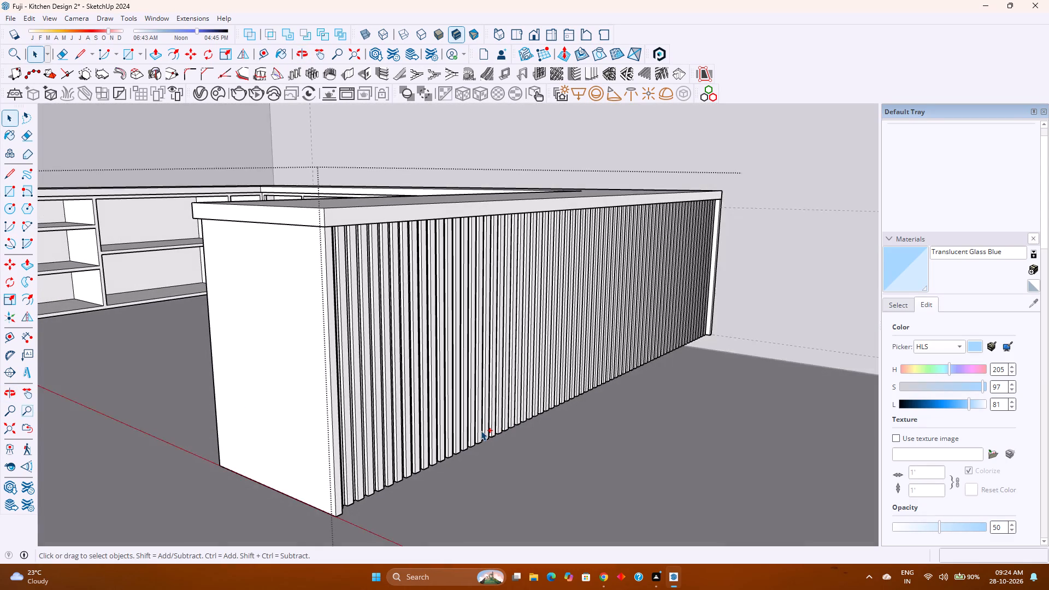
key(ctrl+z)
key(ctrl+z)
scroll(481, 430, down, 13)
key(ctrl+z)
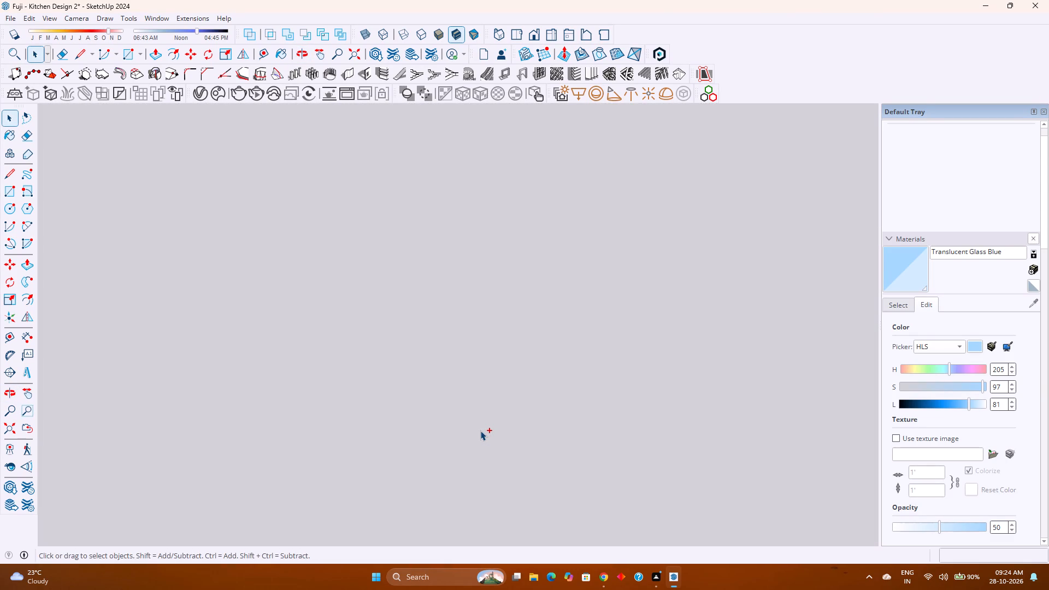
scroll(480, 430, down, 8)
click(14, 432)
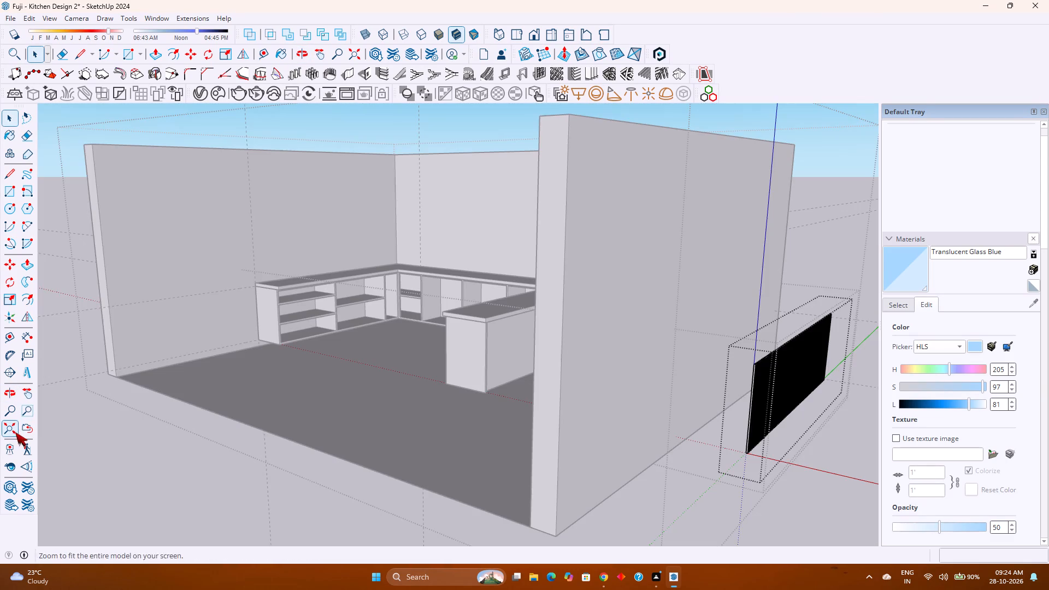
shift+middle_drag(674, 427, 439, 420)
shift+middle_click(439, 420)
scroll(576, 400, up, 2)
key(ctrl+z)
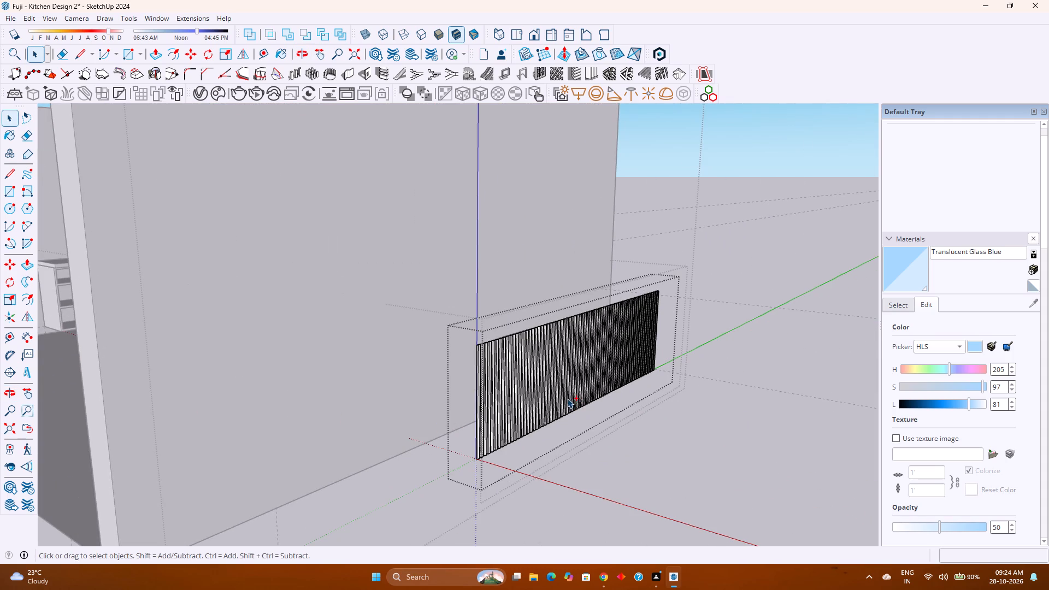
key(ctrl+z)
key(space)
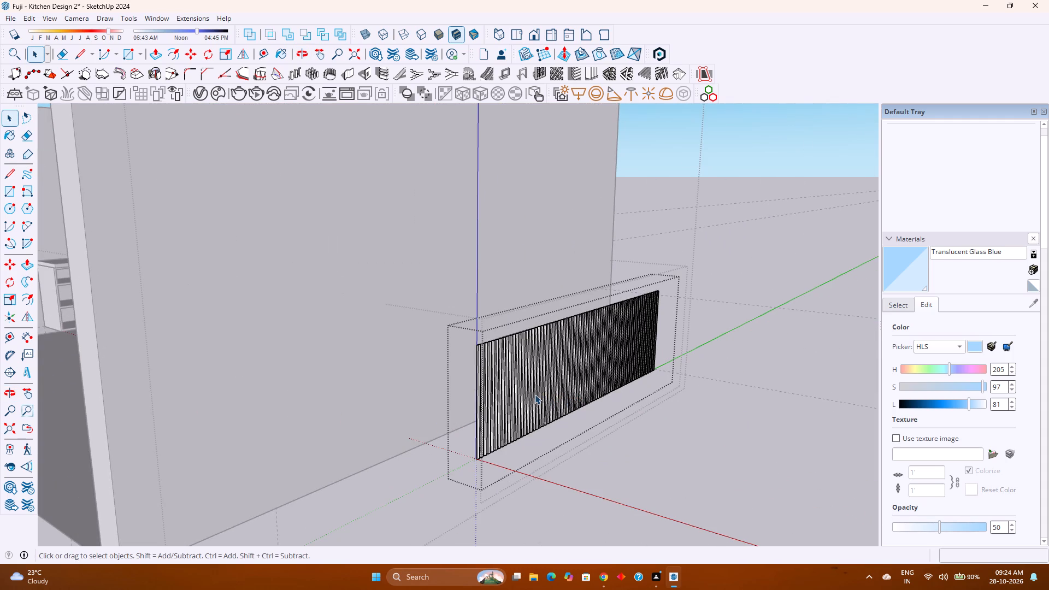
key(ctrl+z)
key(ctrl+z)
Create front-located vertical louvres on the copied face with 1/2" depth, 1" thickness, 1.5" spacing and 0.0 angle.
click(535, 394)
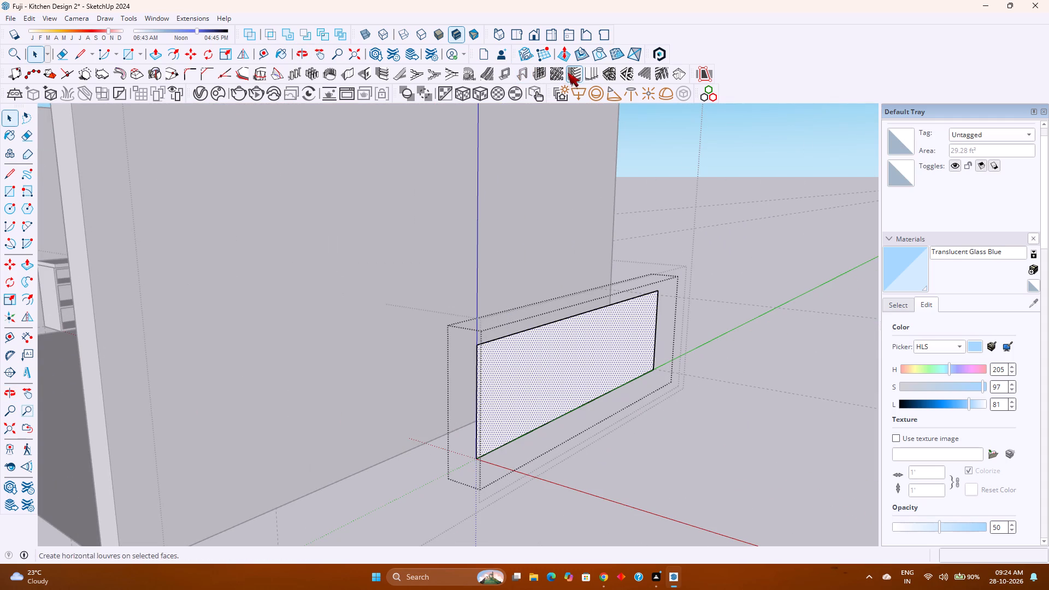
click(587, 76)
click(219, 290)
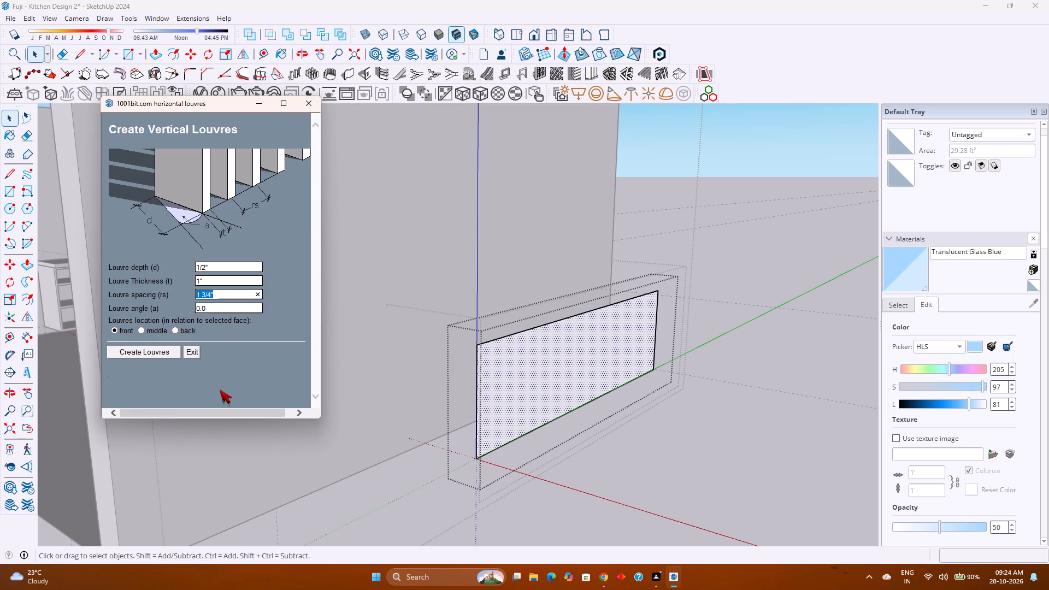
text(1.2)
key(BackSpace)
key(5)
key(shift+quotedbl)
key(Return)
click(143, 353)
Examine the new louvres' top ends and spacing at both ends of the panel.
scroll(468, 333, up, 1)
scroll(513, 344, up, 7)
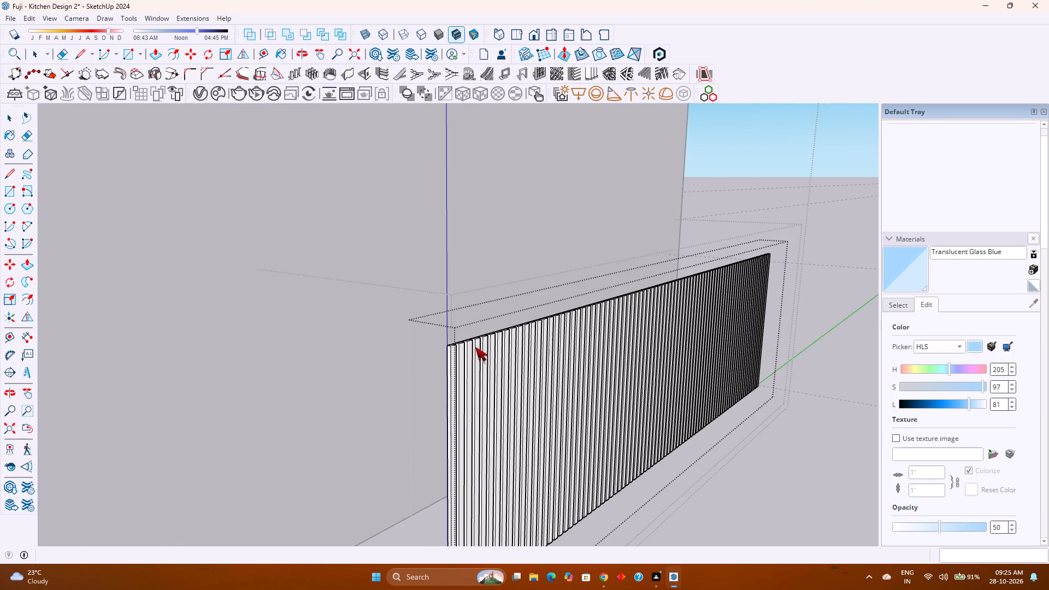
scroll(475, 347, up, 8)
middle_drag(462, 346, 245, 404)
scroll(431, 391, down, 5)
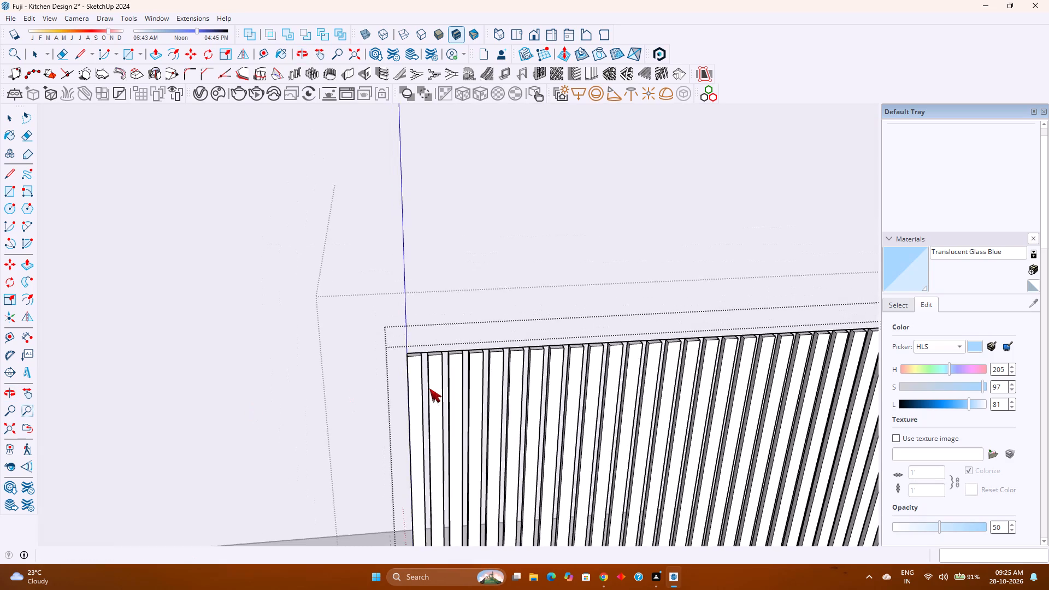
scroll(429, 388, down, 17)
scroll(763, 340, up, 5)
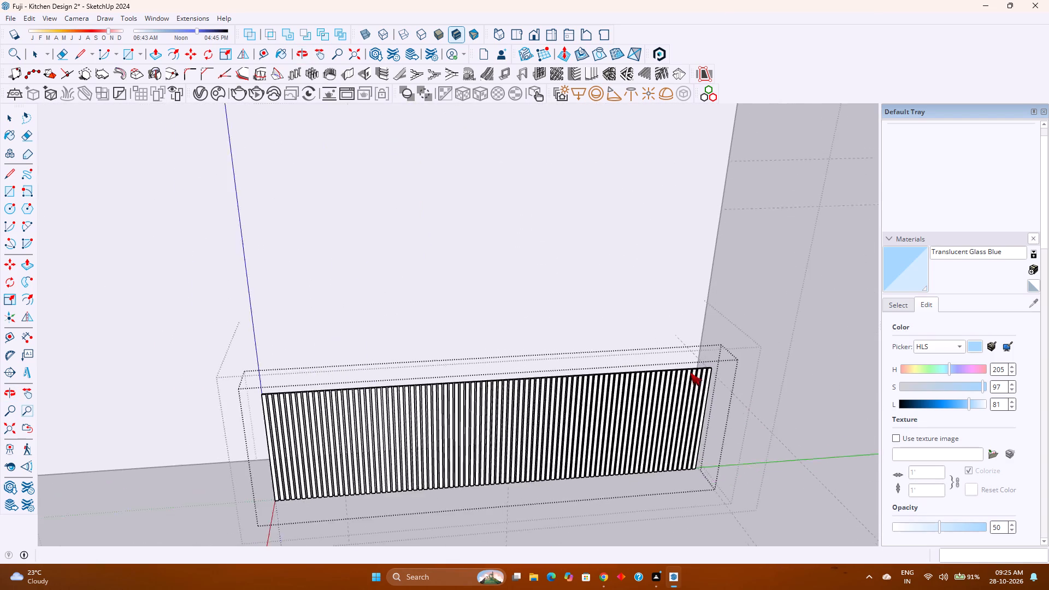
scroll(690, 373, up, 20)
scroll(690, 373, up, 3)
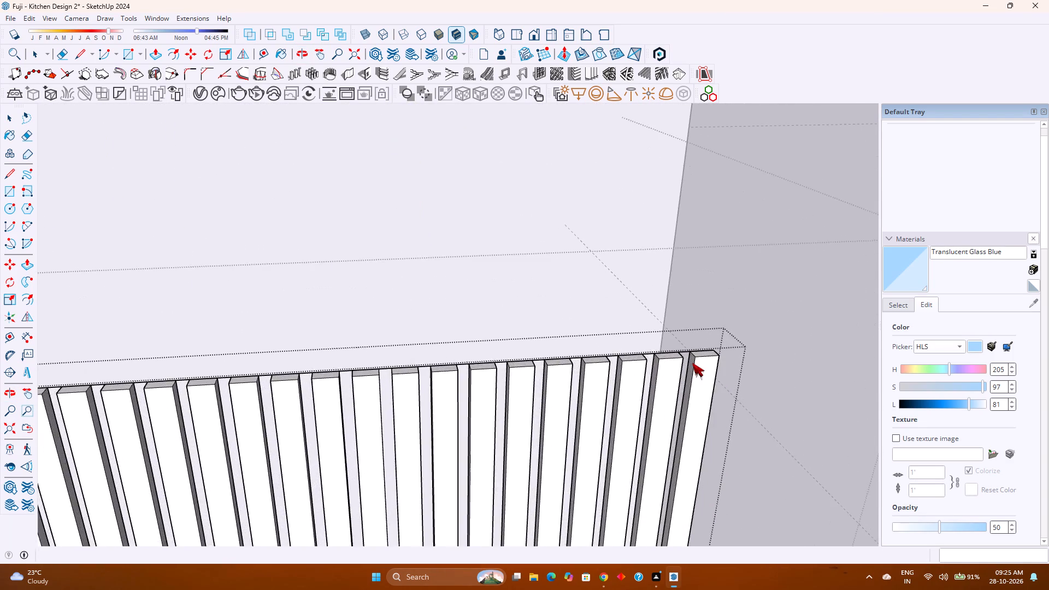
scroll(692, 363, up, 8)
click(674, 340)
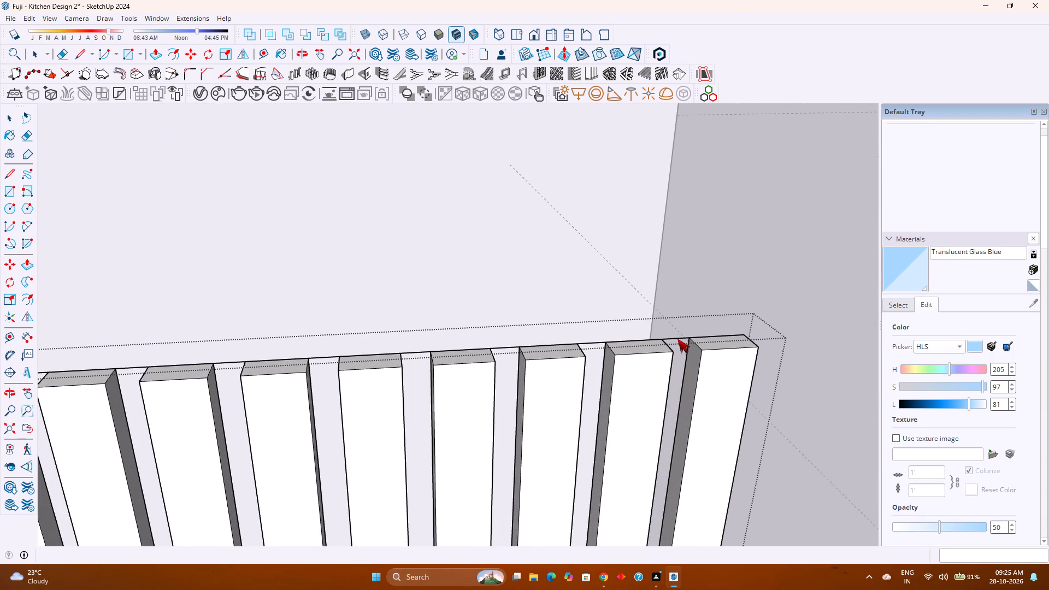
click(675, 340)
double_click(678, 338)
scroll(680, 337, down, 3)
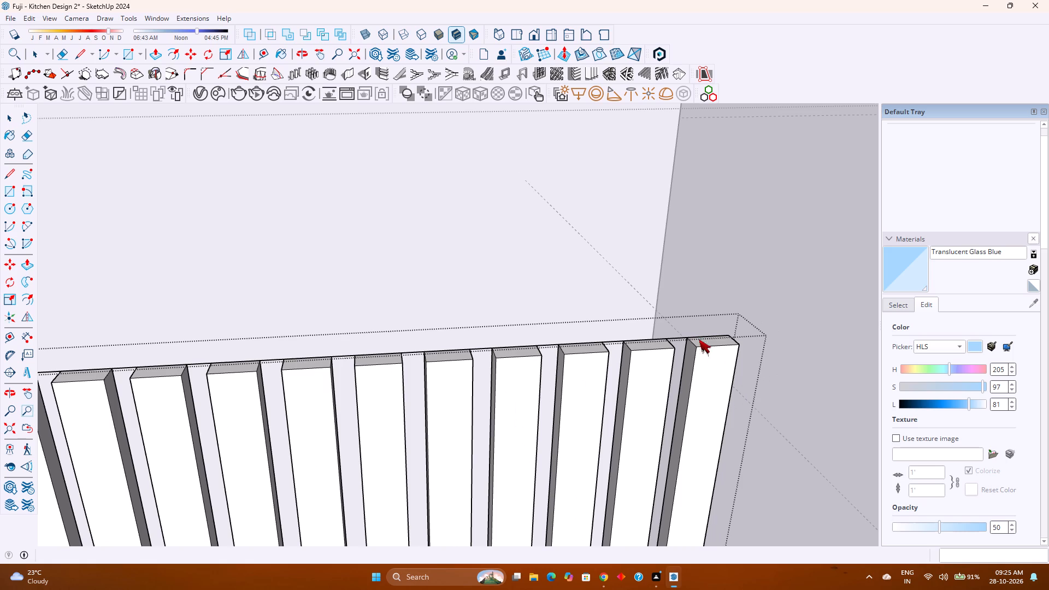
click(712, 355)
click(674, 337)
Delete the leftover face edge running along the top of the louvres.
scroll(598, 375, down, 20)
scroll(598, 375, down, 4)
middle_drag(251, 422, 396, 413)
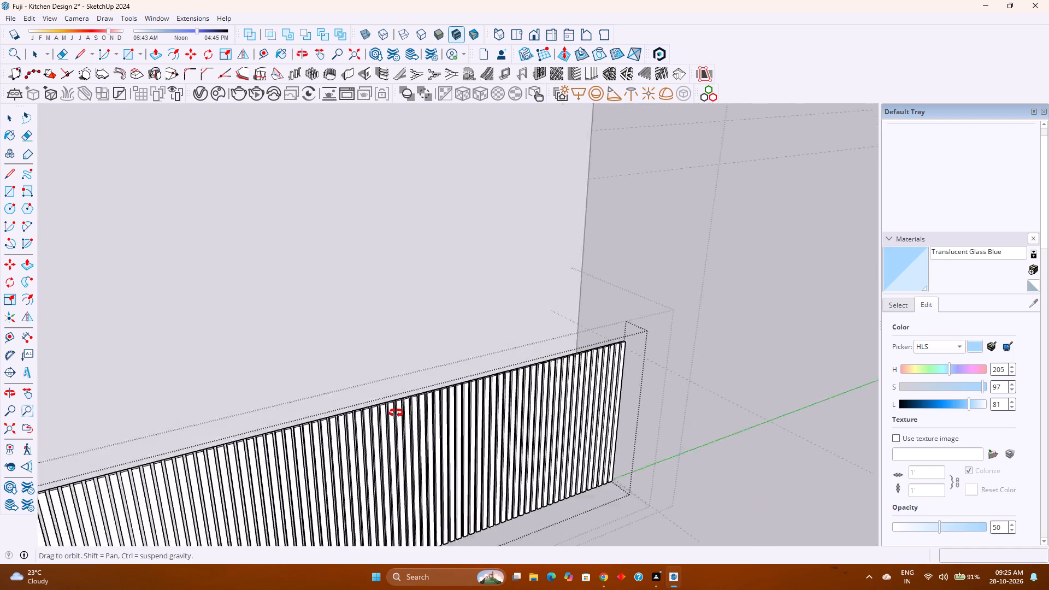
middle_drag(396, 413, 437, 412)
middle_click(438, 412)
scroll(439, 412, down, 10)
scroll(303, 498, up, 10)
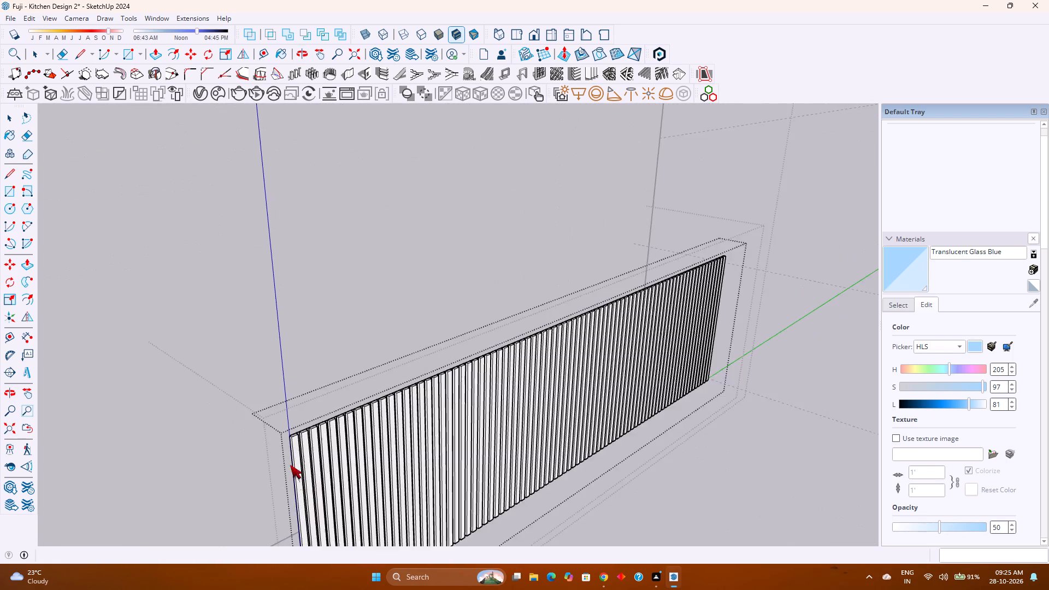
scroll(290, 465, up, 8)
scroll(297, 385, up, 4)
click(311, 383)
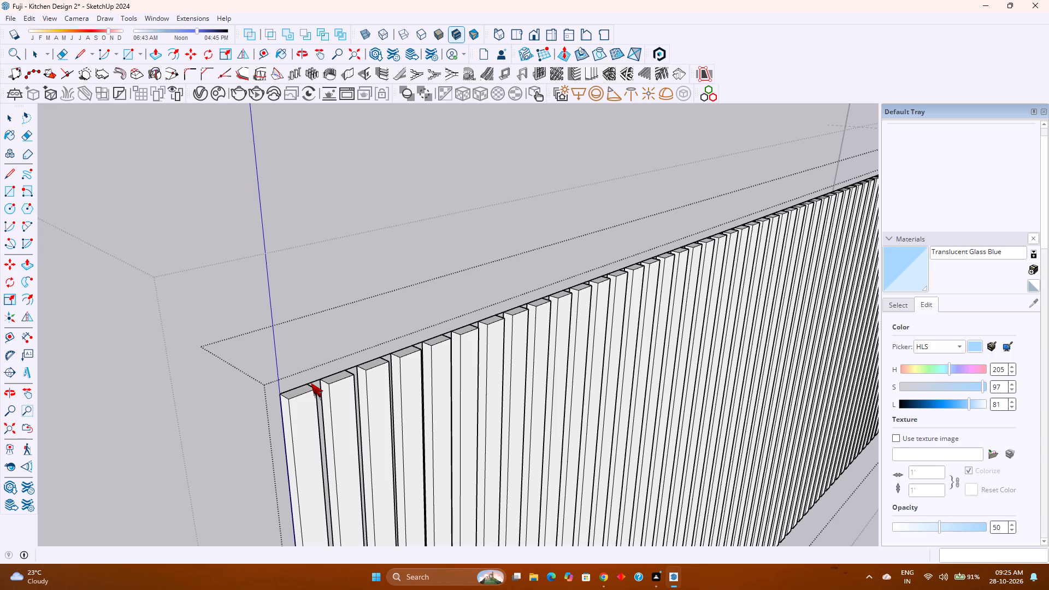
key(Escape)
click(315, 381)
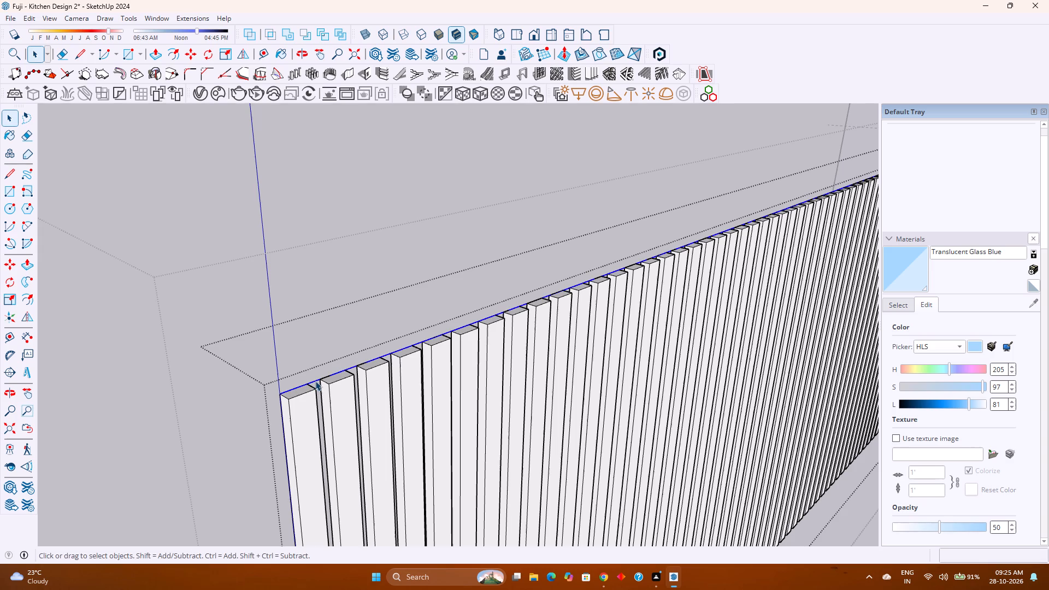
key(Delete)
Delete the leftover vertical face edge beside the first louvre at the panel's near end.
scroll(313, 382, down, 9)
shift+middle_drag(294, 428, 328, 393)
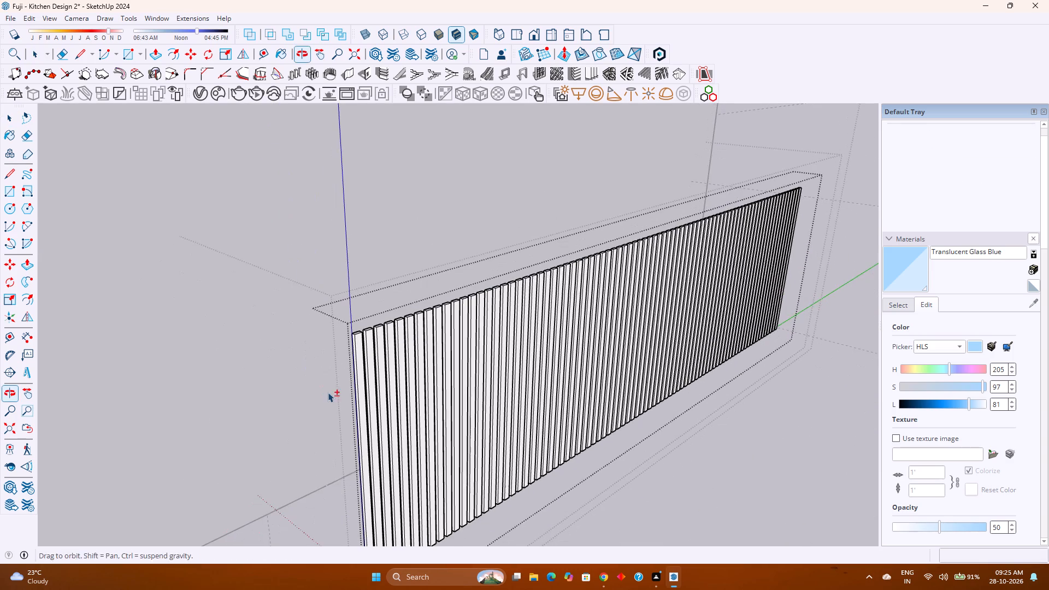
scroll(369, 468, up, 12)
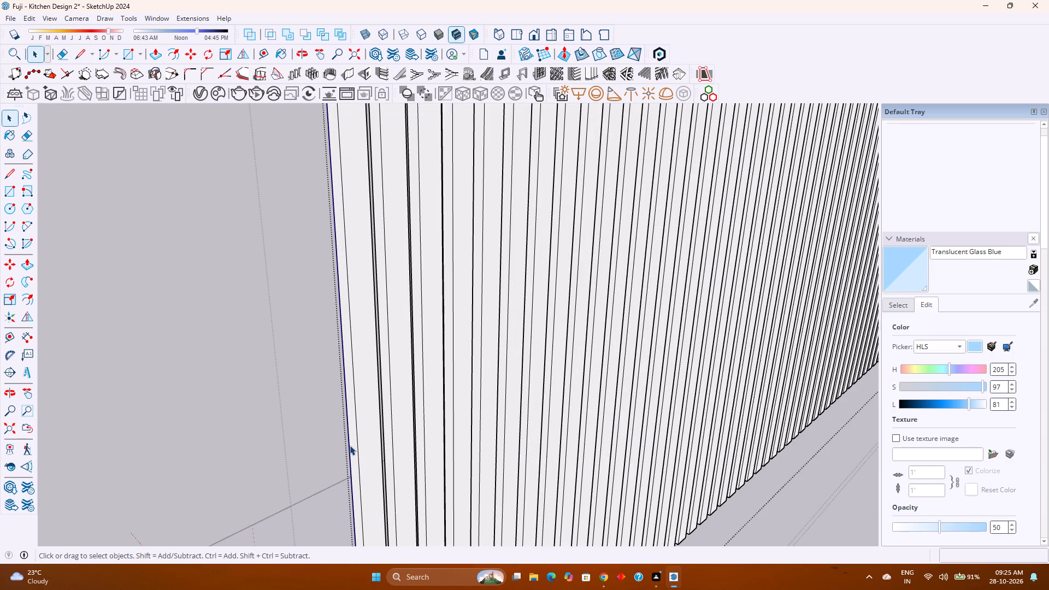
click(350, 445)
key(Delete)
Delete the leftover face edge running along the bottom of the louvres.
scroll(351, 444, down, 8)
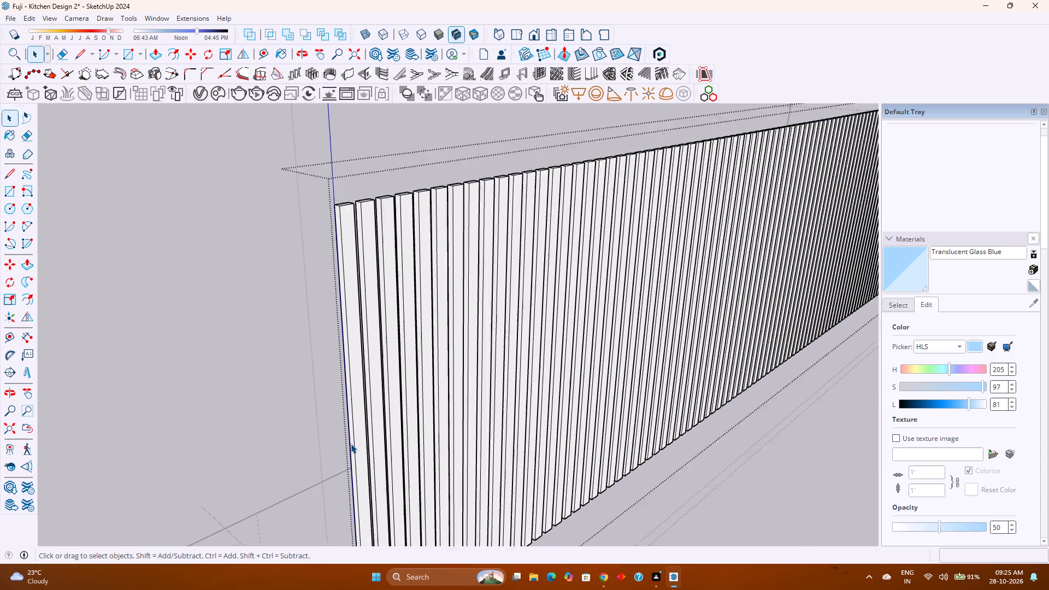
scroll(351, 444, down, 1)
shift+middle_drag(351, 443, 314, 355)
shift+middle_drag(314, 352, 314, 346)
scroll(329, 338, down, 3)
middle_drag(386, 501, 349, 457)
middle_click(349, 457)
scroll(247, 361, up, 1)
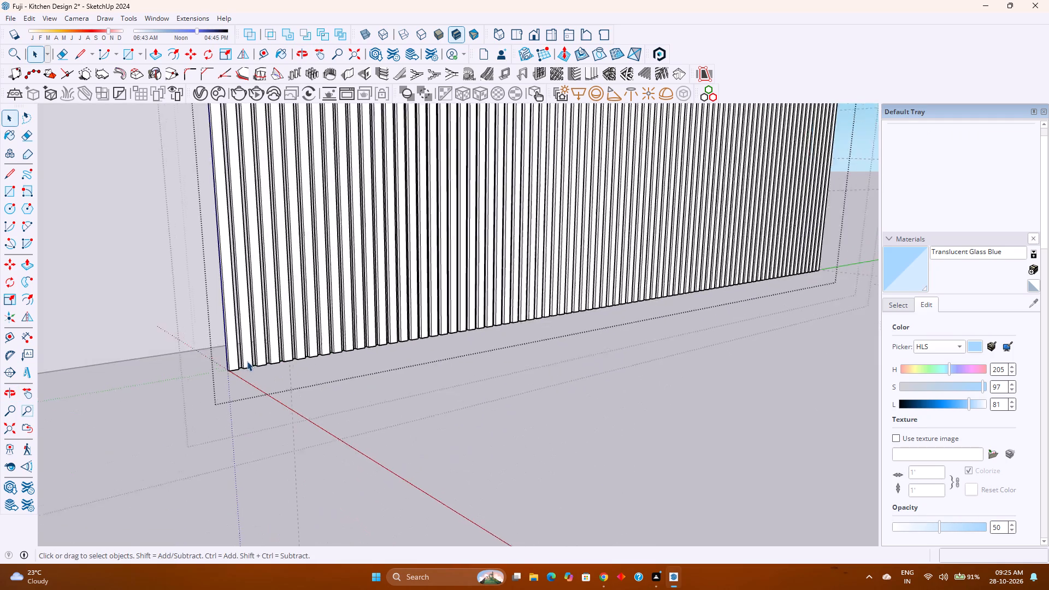
scroll(247, 361, up, 14)
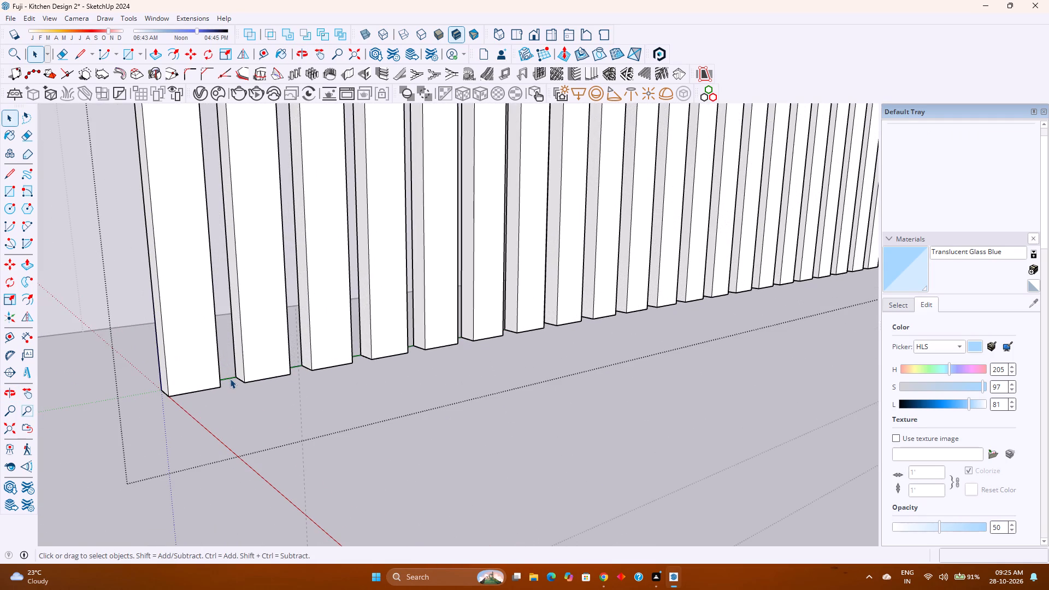
click(230, 379)
key(Delete)
Delete the leftover vertical face edge at the panel's far end.
scroll(229, 379, down, 11)
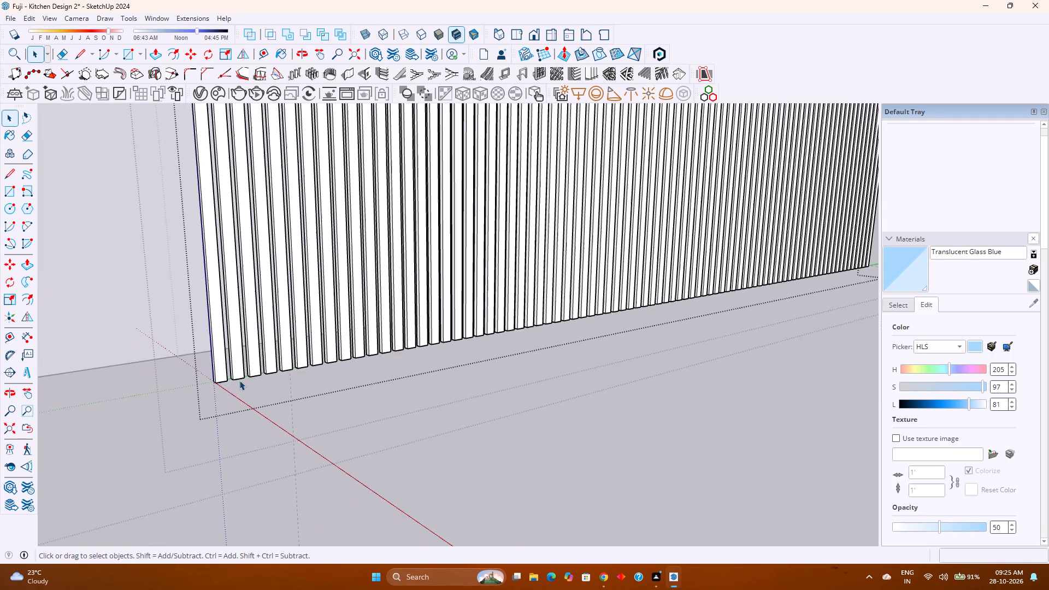
scroll(239, 380, down, 5)
middle_drag(451, 371, 8, 415)
middle_click(8, 415)
scroll(435, 355, up, 2)
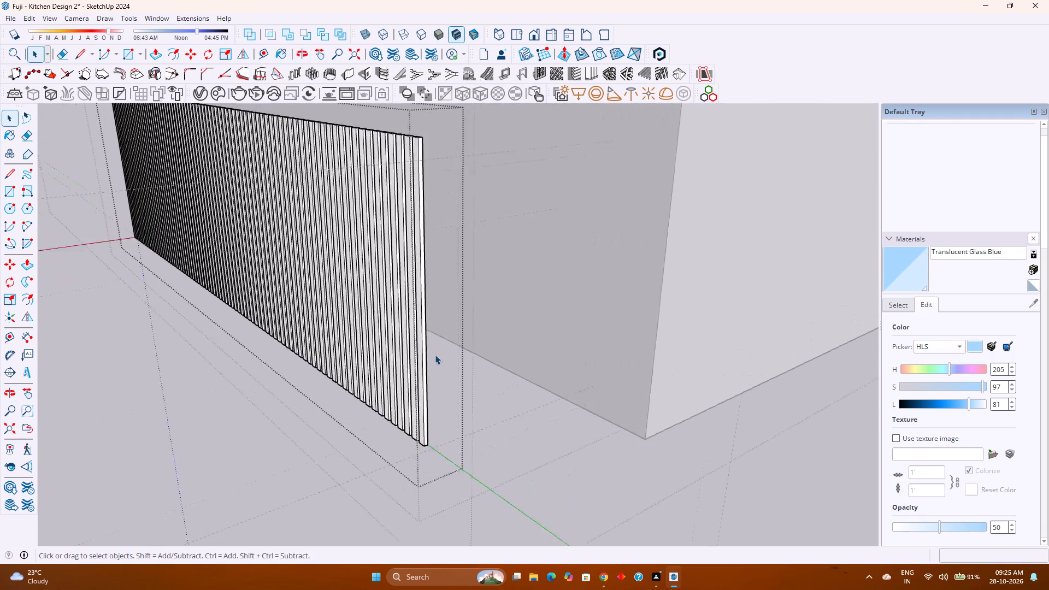
scroll(435, 355, up, 2)
click(425, 358)
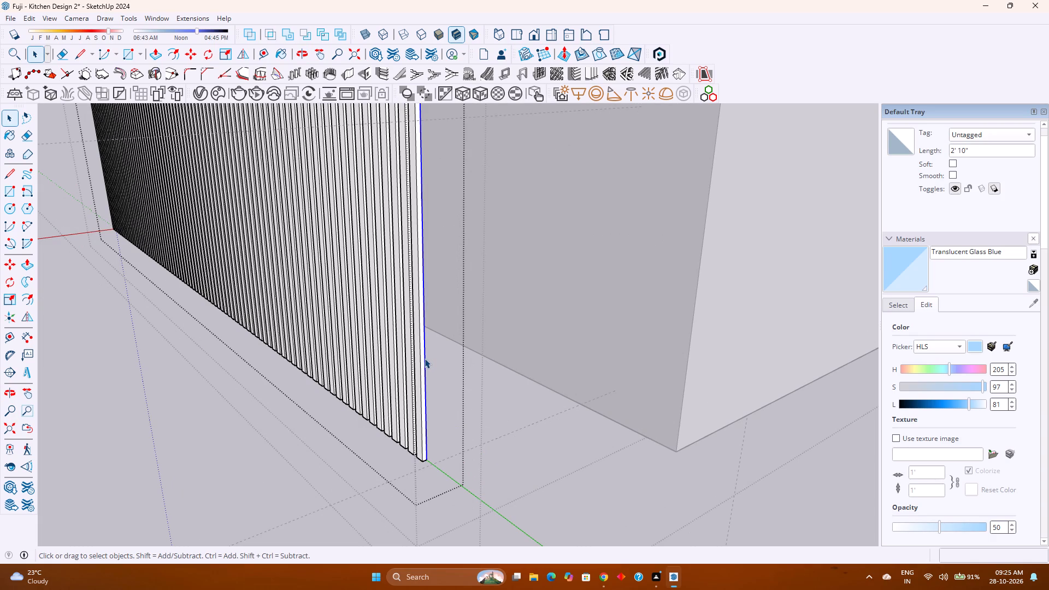
key(Delete)
With back edges shown, move the louvre panel about 10' 1" along the red axis to the peninsula's outer side beneath the countertop.
middle_drag(417, 367, 522, 429)
scroll(518, 417, down, 8)
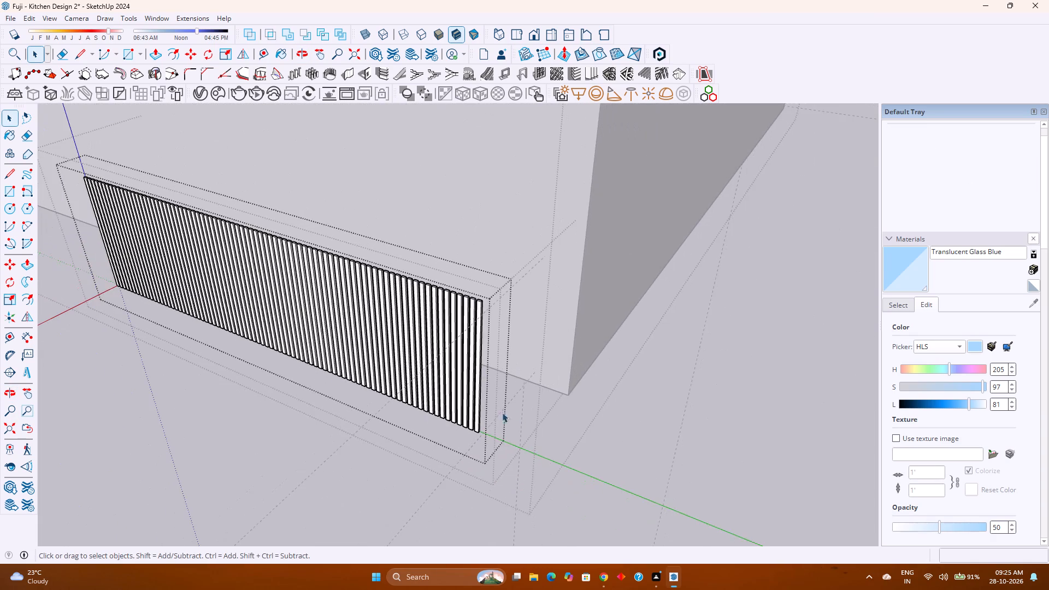
key(Escape)
click(400, 375)
middle_drag(297, 373, 824, 350)
middle_drag(830, 348, 839, 346)
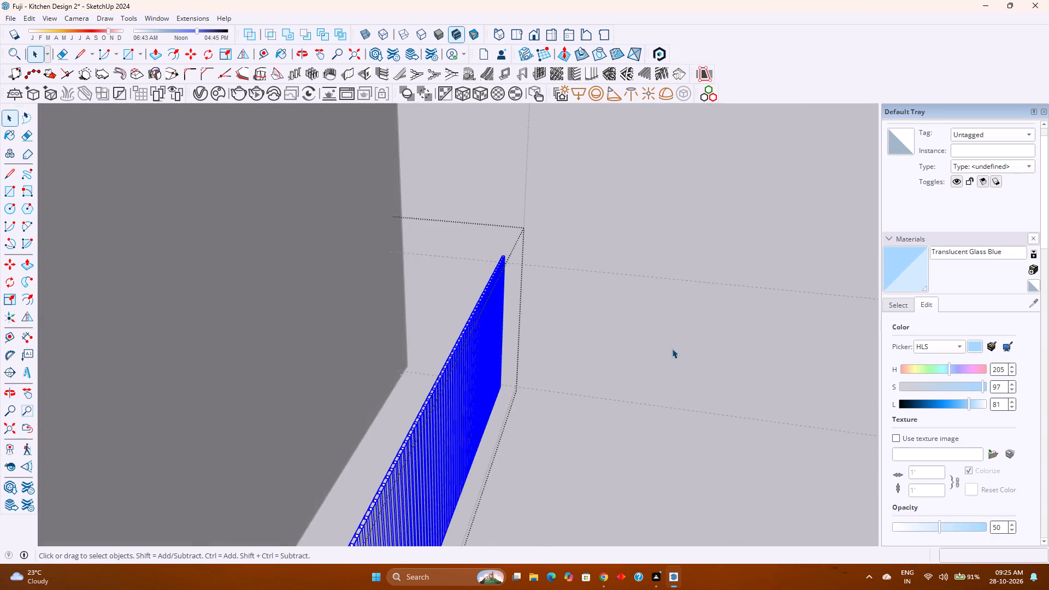
scroll(672, 349, down, 9)
shift+middle_drag(570, 433, 520, 355)
shift+middle_click(520, 355)
scroll(435, 389, up, 3)
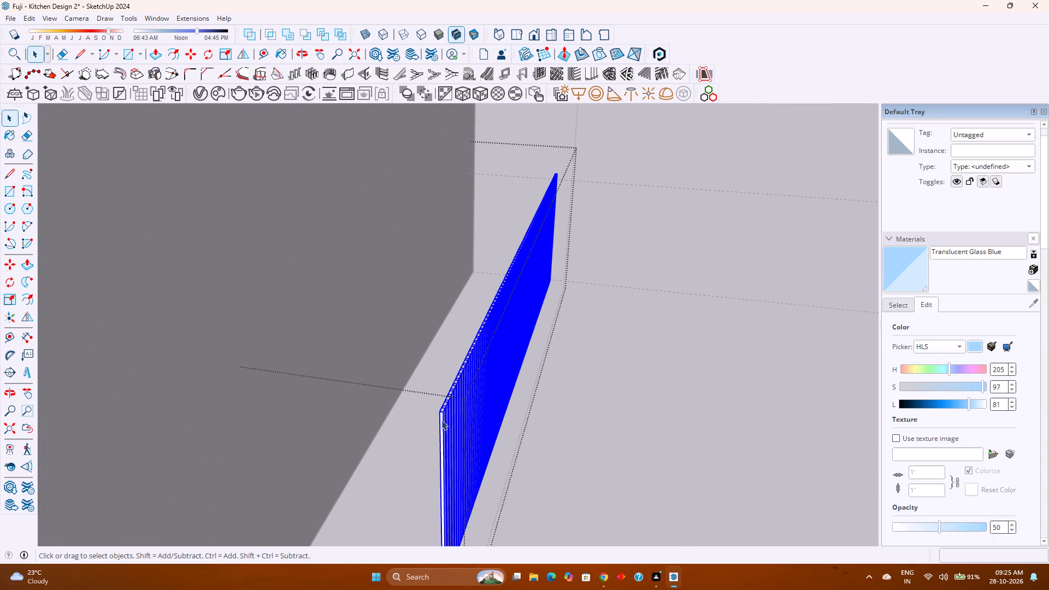
scroll(441, 421, up, 7)
key(m)
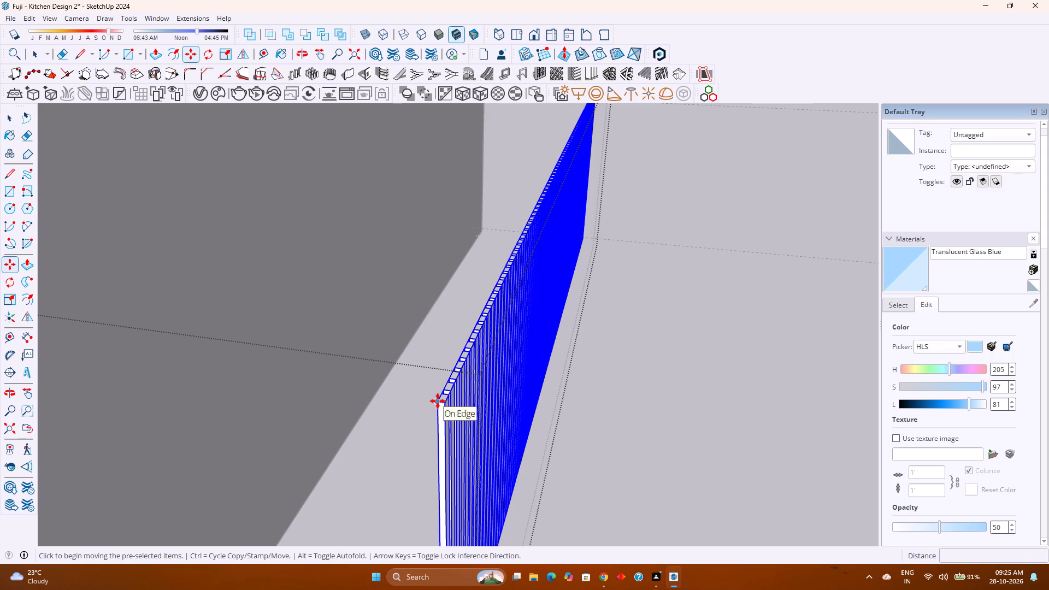
click(438, 401)
key(Right)
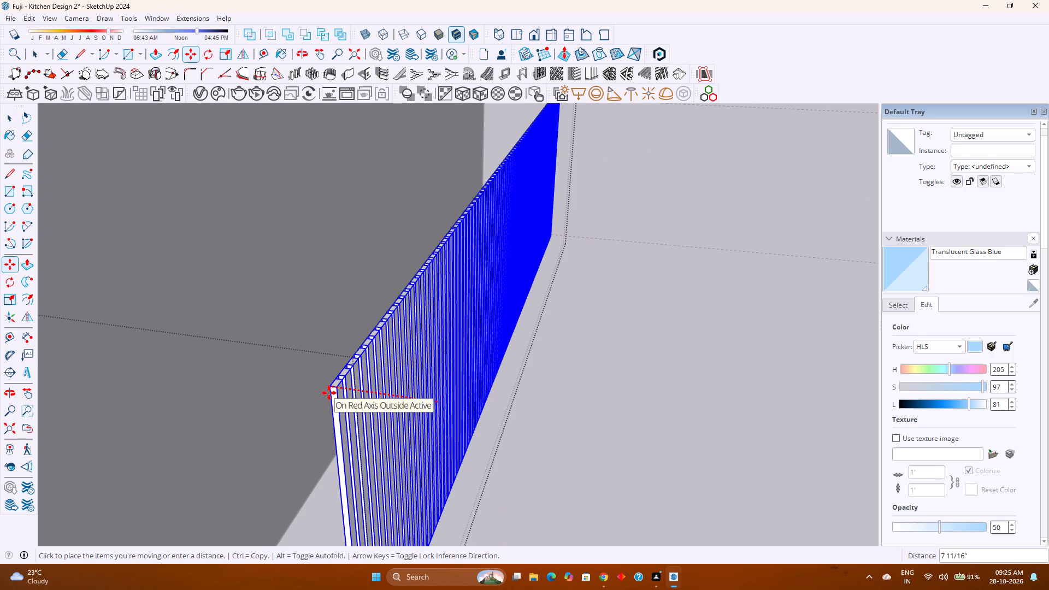
scroll(329, 393, down, 15)
shift+middle_drag(331, 392, 579, 371)
shift+middle_click(579, 371)
scroll(571, 371, down, 3)
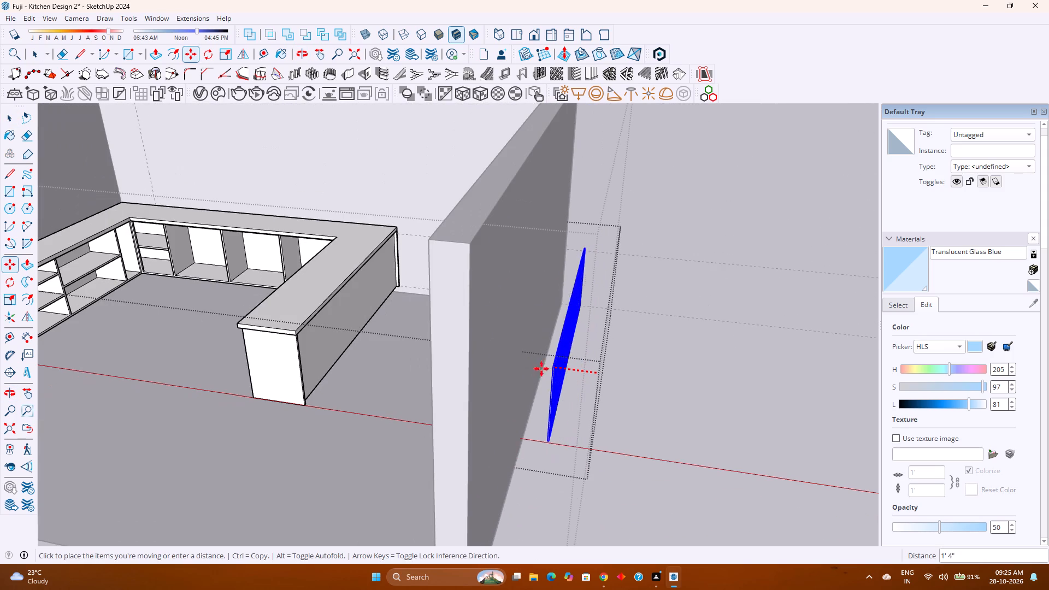
scroll(299, 345, up, 8)
key(k)
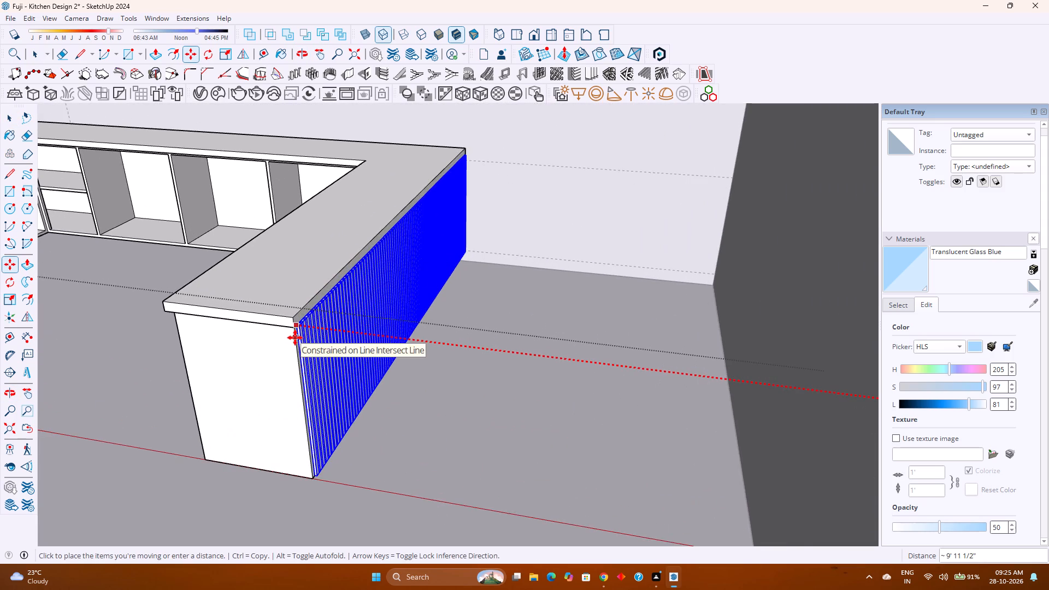
scroll(292, 334, up, 11)
middle_drag(291, 328, 310, 311)
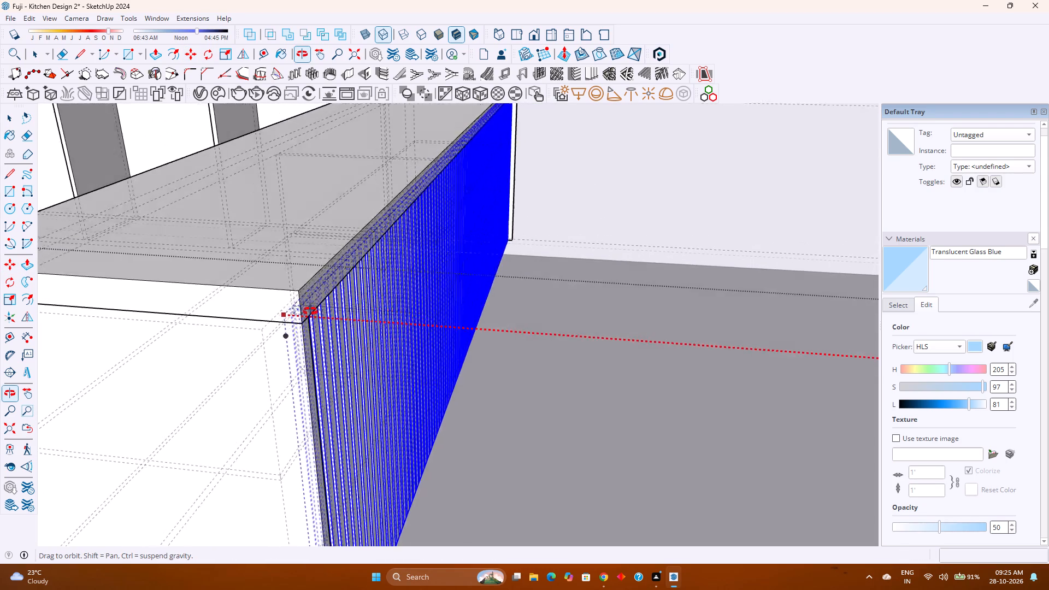
middle_drag(310, 311, 299, 281)
middle_click(299, 281)
scroll(291, 311, up, 16)
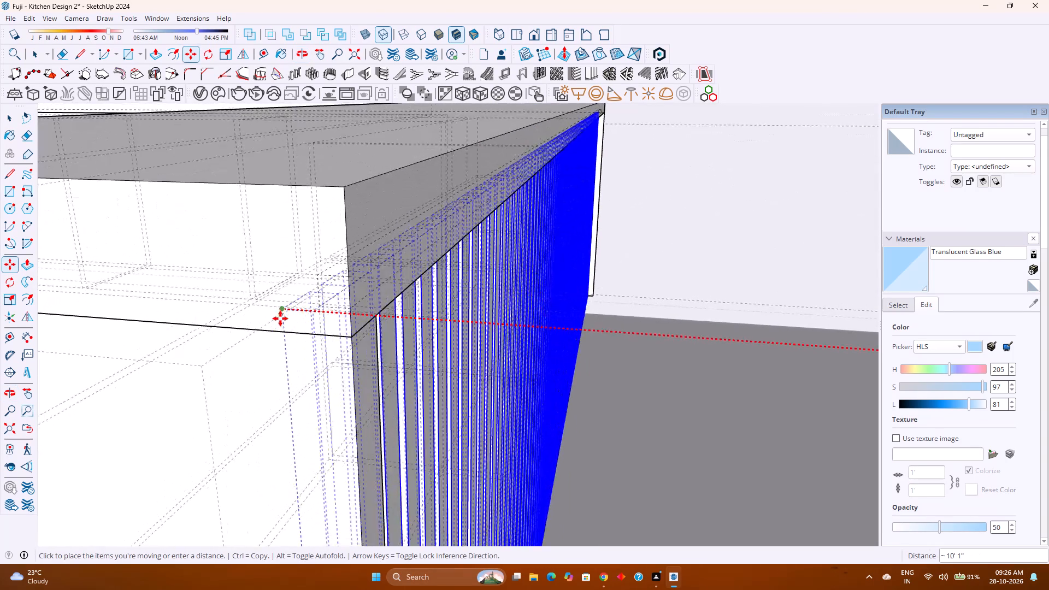
scroll(280, 318, up, 7)
click(289, 302)
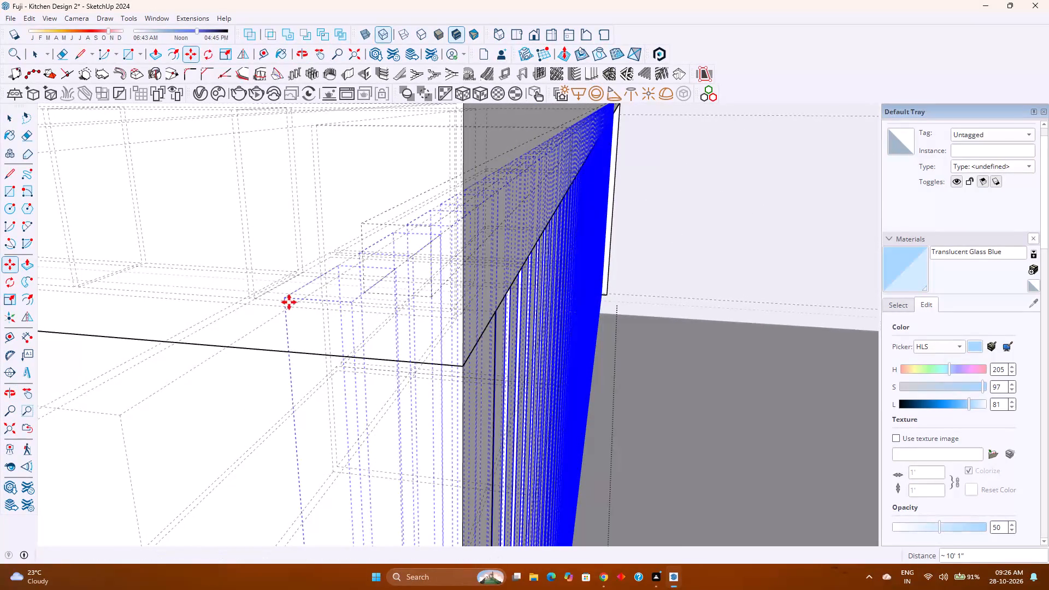
Hide the back edges and deselect the louvre panel.
key(k)
key(space)
key(Escape)
Inspect the louvre panel's fit on the peninsula's outer side, at both ends, under the countertop and along the floor.
middle_drag(399, 353, 287, 303)
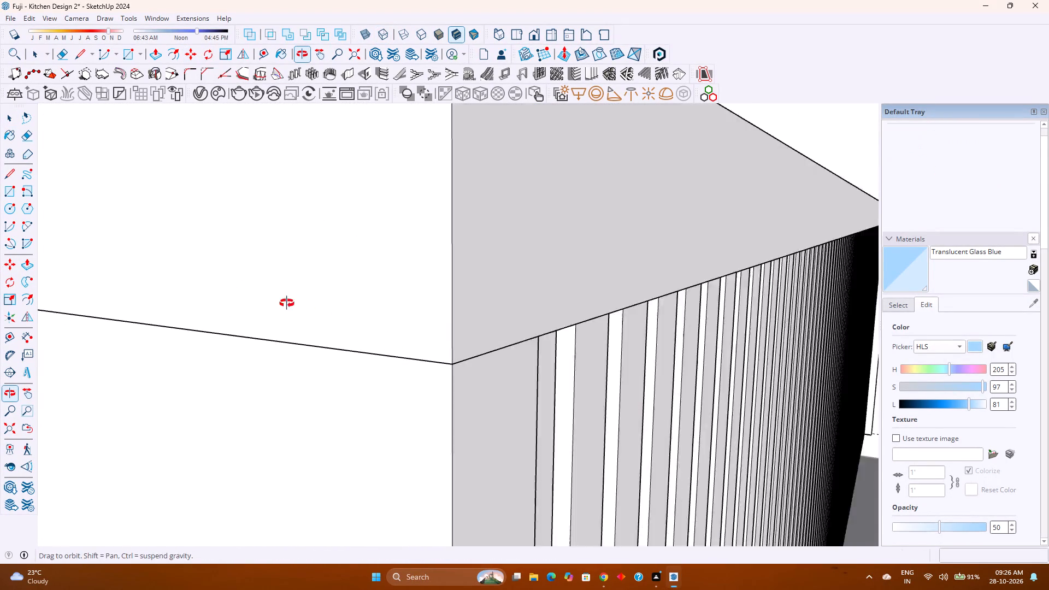
middle_drag(287, 303, 280, 302)
middle_click(280, 302)
scroll(345, 319, down, 10)
shift+middle_drag(480, 347, 349, 287)
shift+middle_click(346, 287)
scroll(408, 309, down, 4)
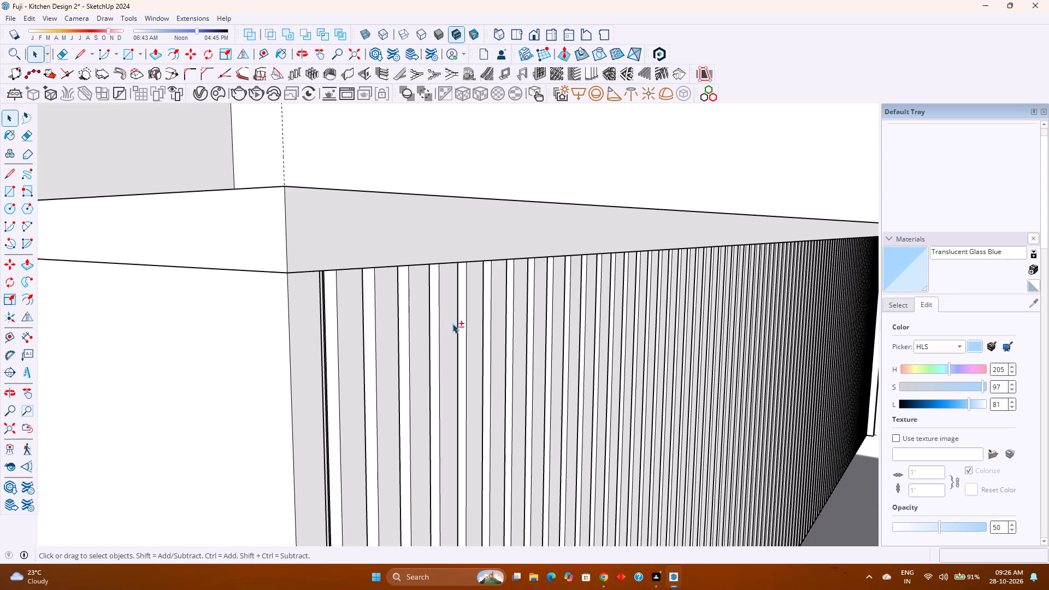
shift+middle_drag(452, 323, 396, 243)
shift+middle_drag(396, 243, 400, 243)
scroll(549, 287, down, 4)
middle_drag(605, 318, 425, 335)
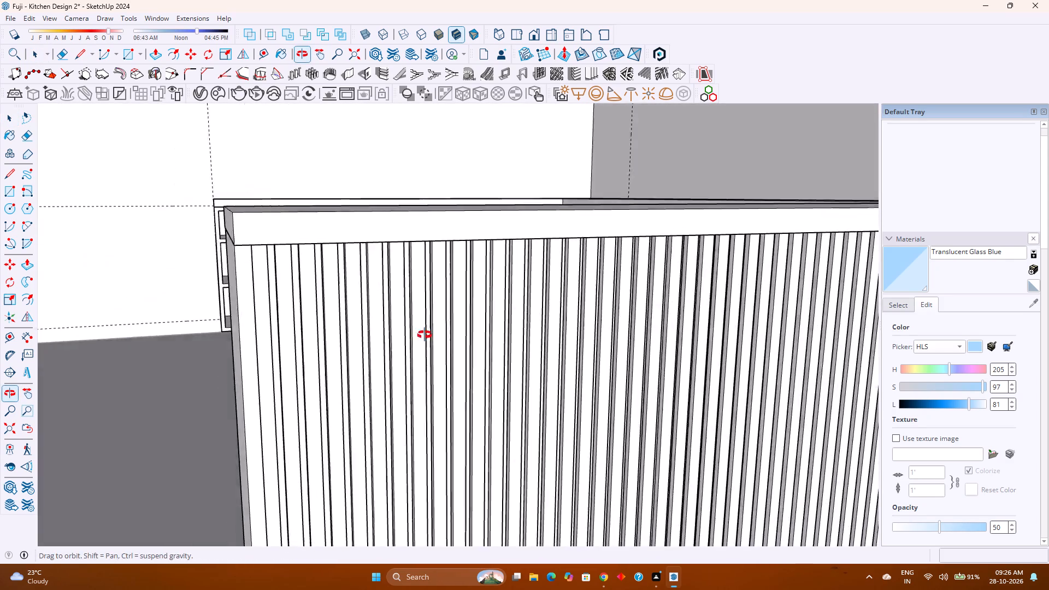
middle_drag(425, 335, 682, 321)
middle_click(682, 321)
scroll(683, 321, down, 2)
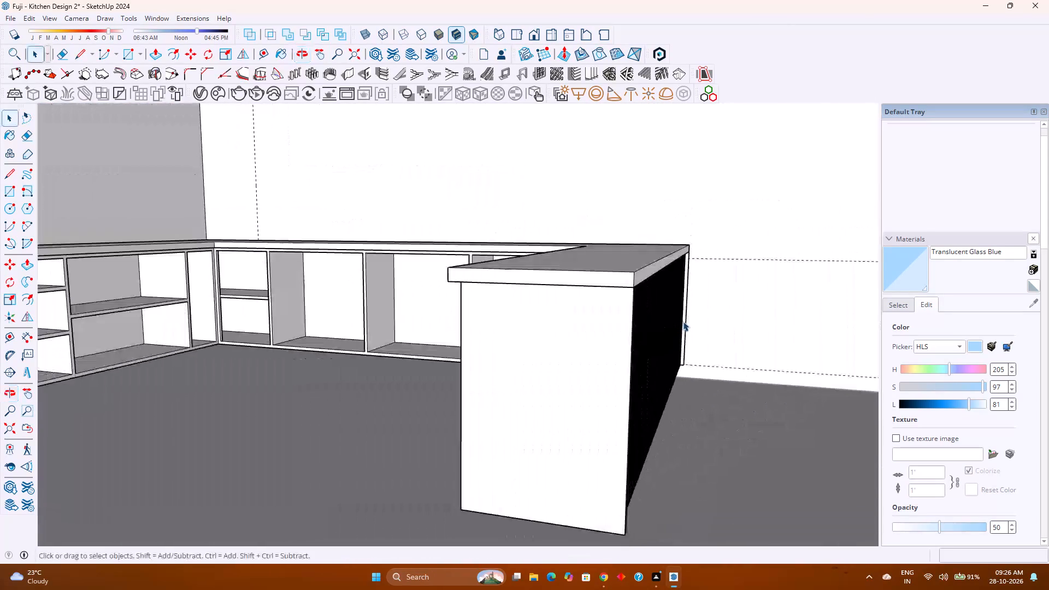
scroll(683, 321, down, 6)
shift+middle_drag(686, 331, 472, 293)
shift+middle_click(472, 293)
middle_drag(384, 306, 376, 329)
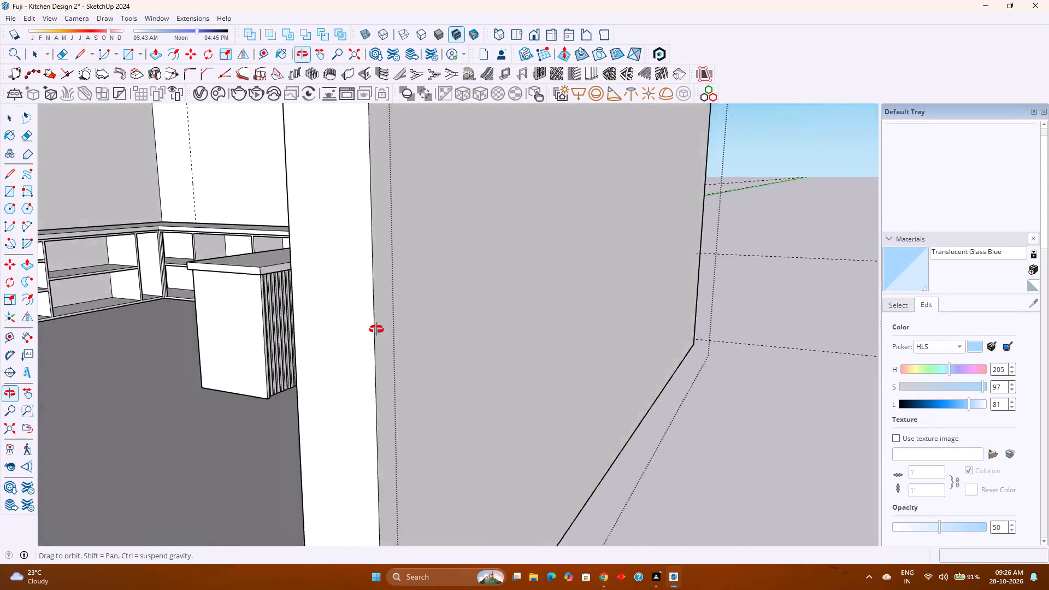
middle_drag(376, 329, 410, 335)
middle_click(410, 335)
scroll(339, 393, up, 9)
middle_drag(387, 392, 207, 415)
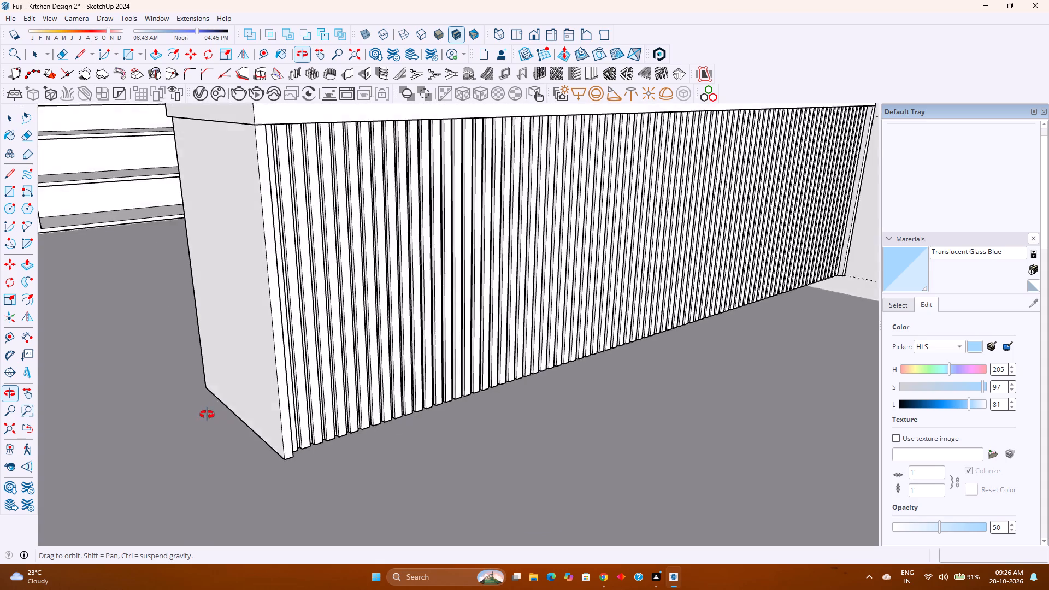
middle_drag(207, 415, 162, 421)
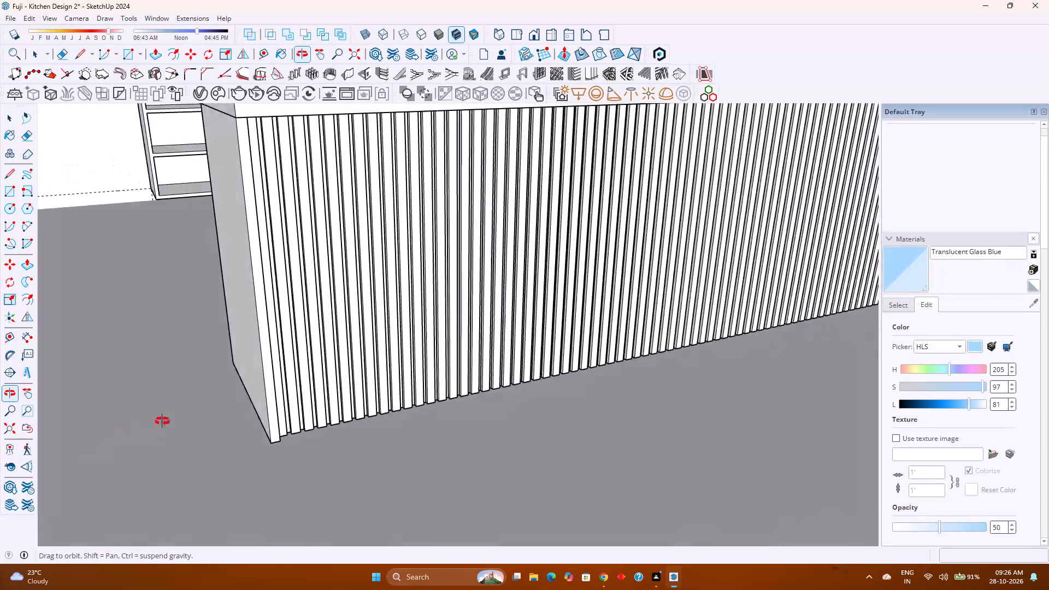
middle_drag(162, 421, 411, 304)
shift+middle_drag(412, 304, 423, 403)
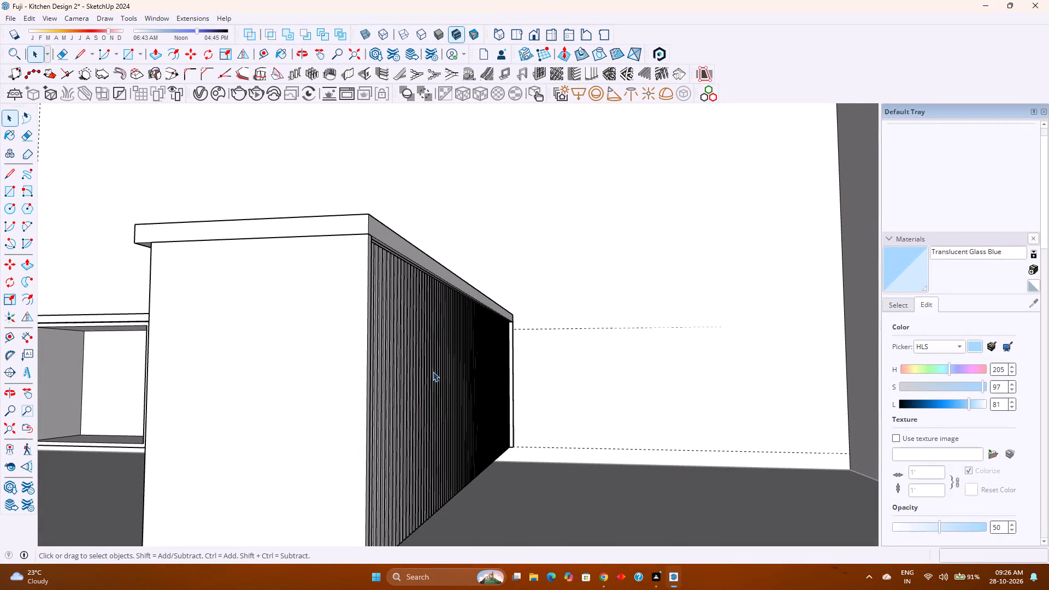
Review the overall kitchen layout from several sides and examine the open base cabinets along the back wall.
scroll(445, 367, down, 4)
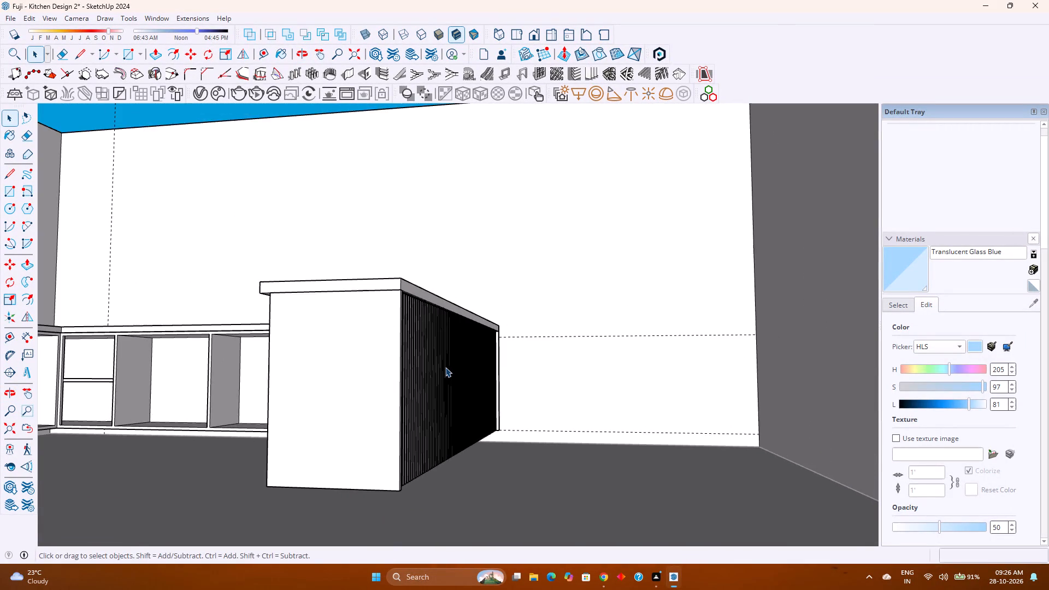
middle_drag(445, 367, 413, 396)
middle_click(413, 396)
scroll(415, 392, down, 9)
middle_drag(339, 402, 405, 405)
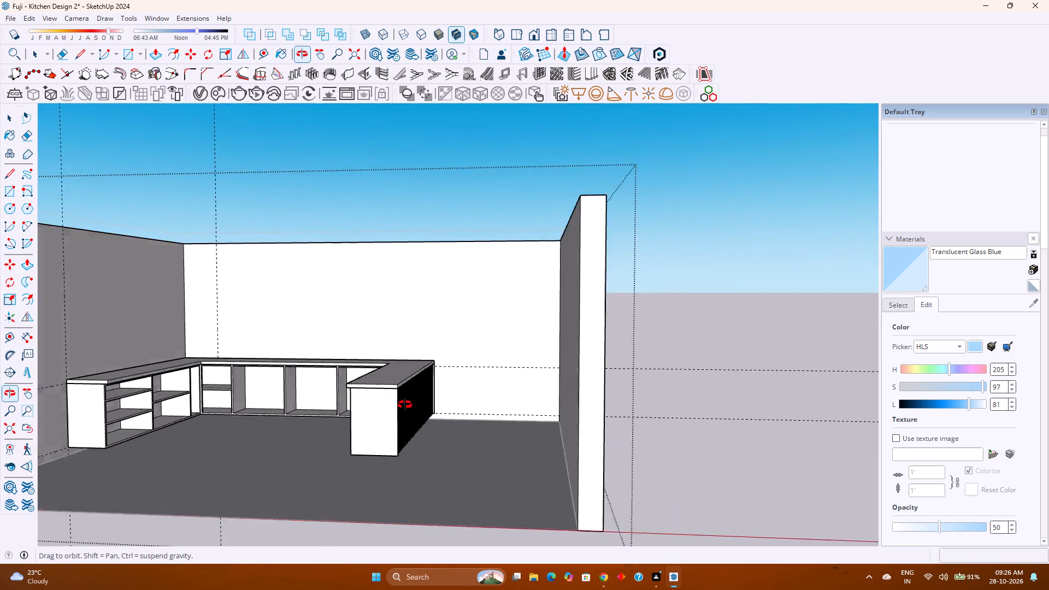
middle_drag(405, 405, 586, 401)
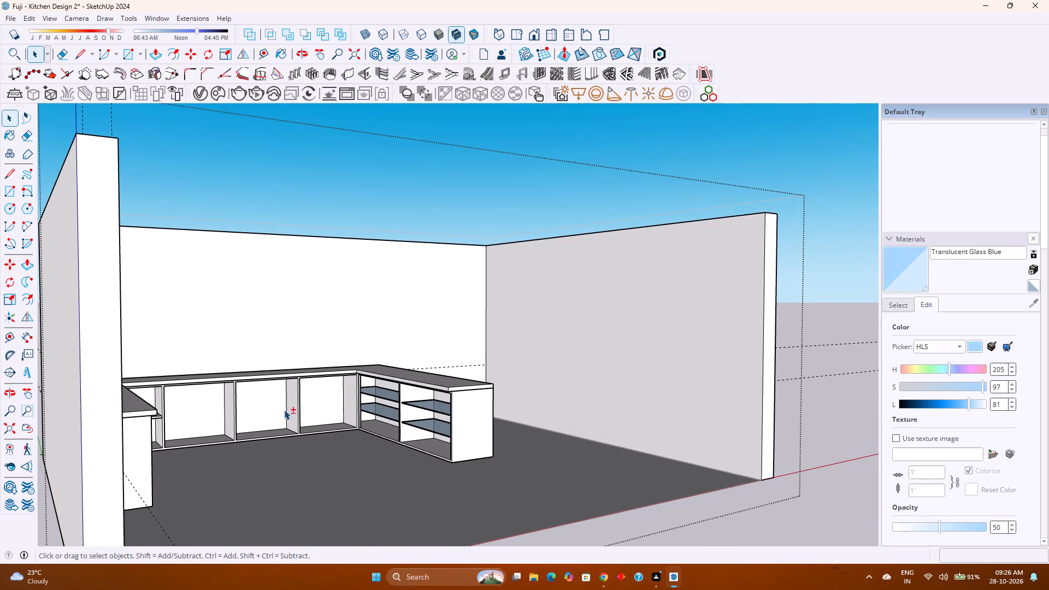
shift+middle_drag(287, 410, 390, 390)
shift+middle_click(391, 390)
middle_drag(431, 415, 423, 416)
shift+middle_drag(526, 422, 556, 411)
shift+middle_click(556, 411)
middle_drag(548, 415, 365, 412)
middle_click(380, 402)
middle_click(380, 402)
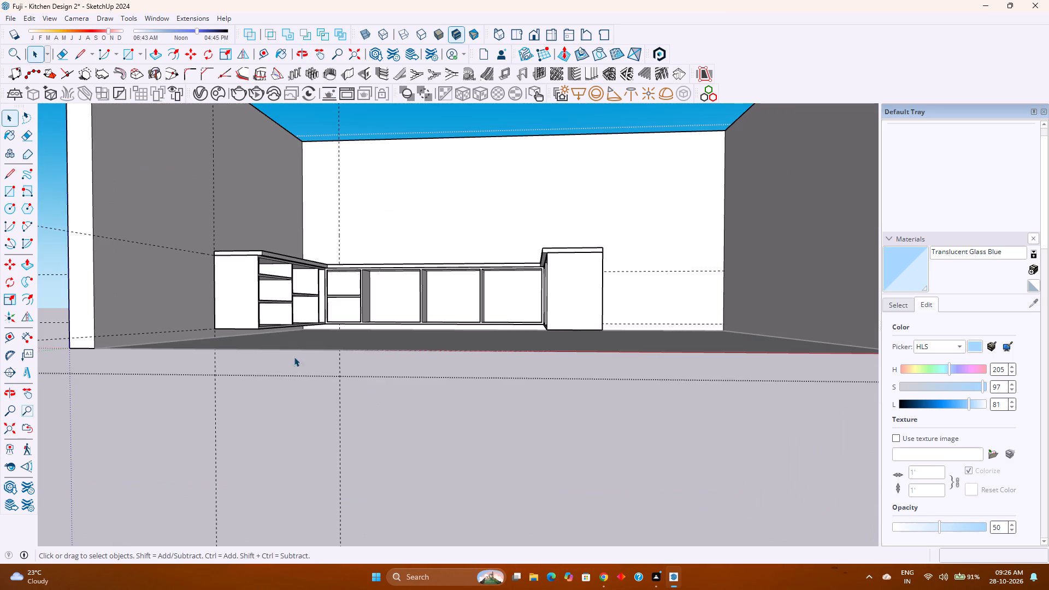
scroll(429, 296, up, 3)
scroll(375, 299, up, 3)
middle_drag(361, 303, 364, 306)
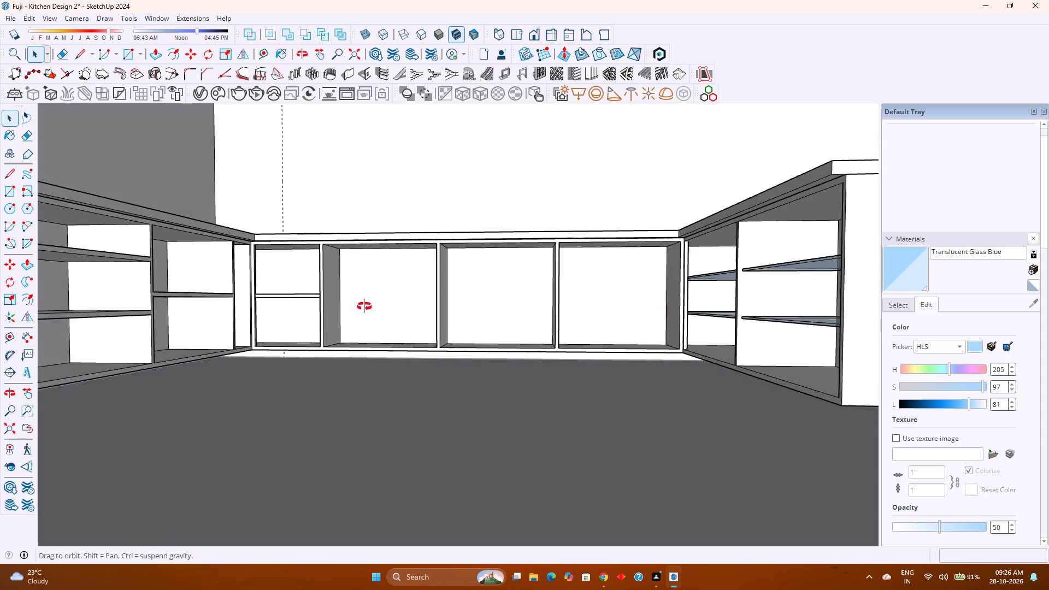
middle_drag(364, 306, 382, 339)
scroll(382, 339, up, 1)
middle_click(382, 339)
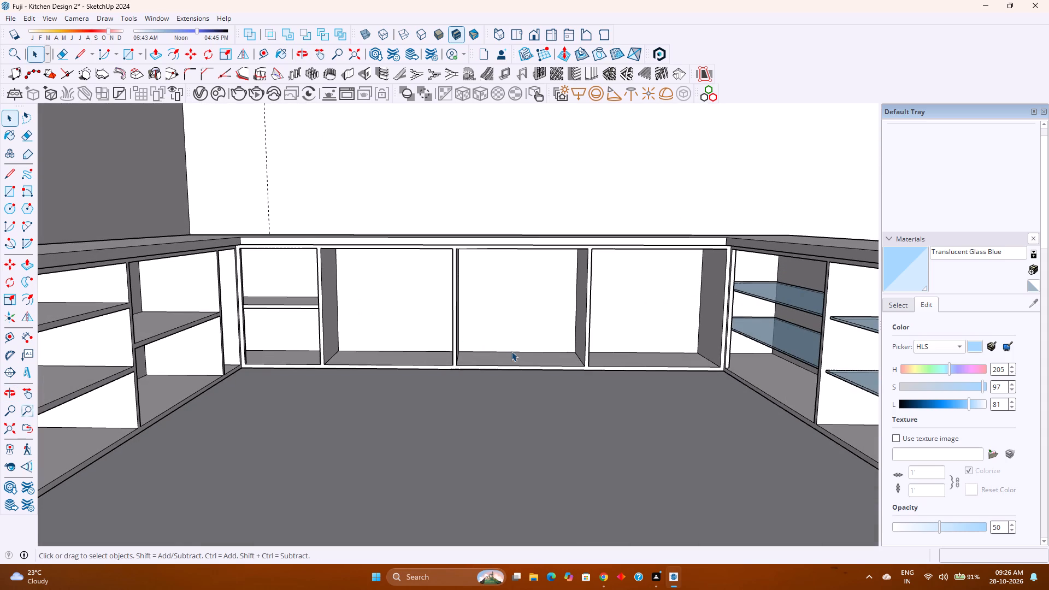
Open the base cabinet group along the back wall for editing.
click(511, 351)
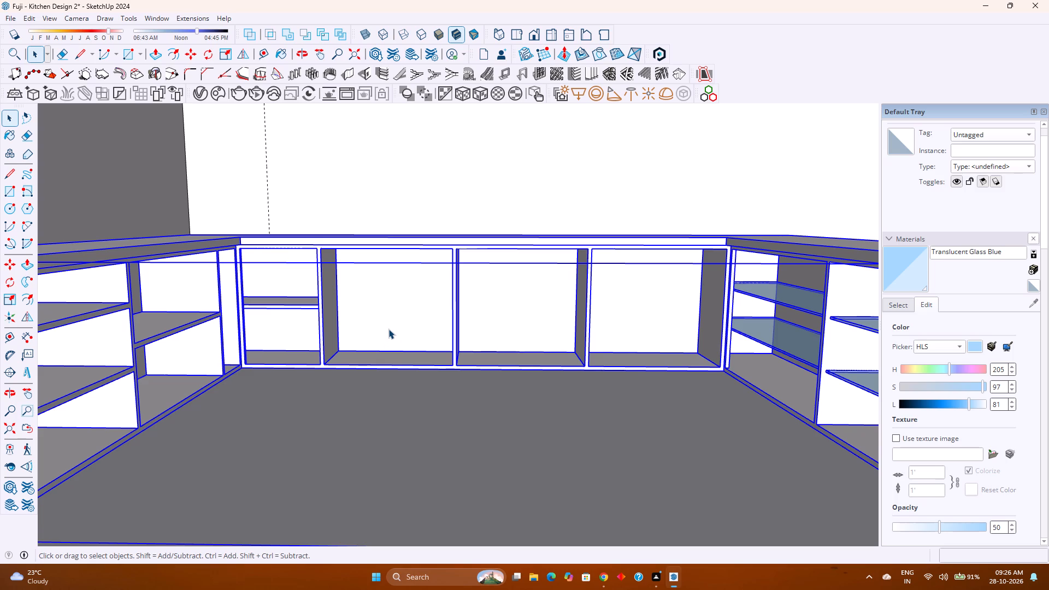
click(493, 350)
click(487, 361)
double_click(533, 357)
Copy the bottom back edge of the middle of the three unshelved back-wall compartments upward about 1' 4", to mid-height.
scroll(528, 362, up, 3)
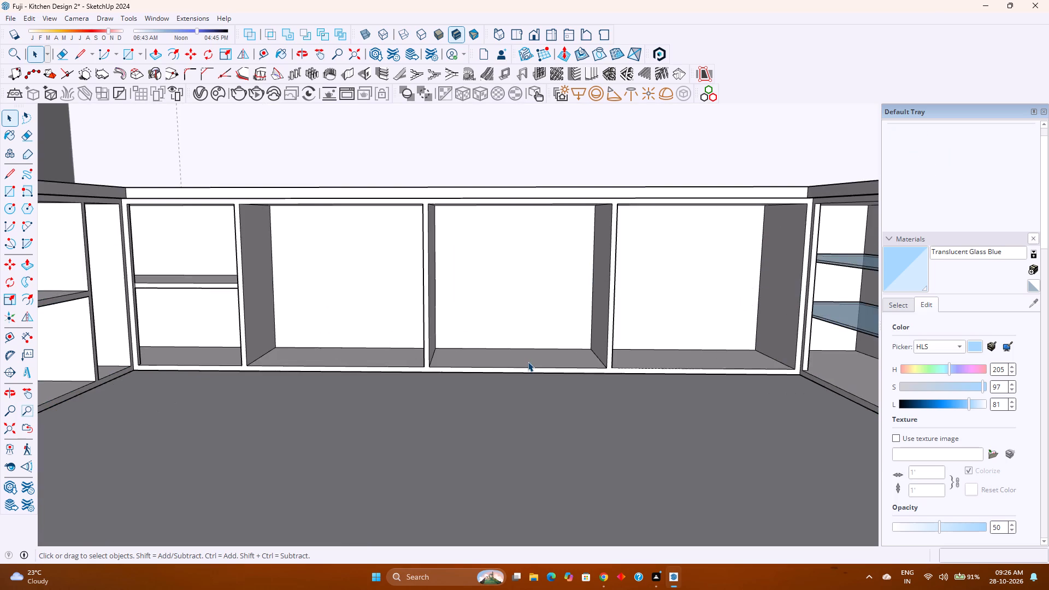
scroll(528, 362, up, 2)
middle_drag(528, 362, 475, 387)
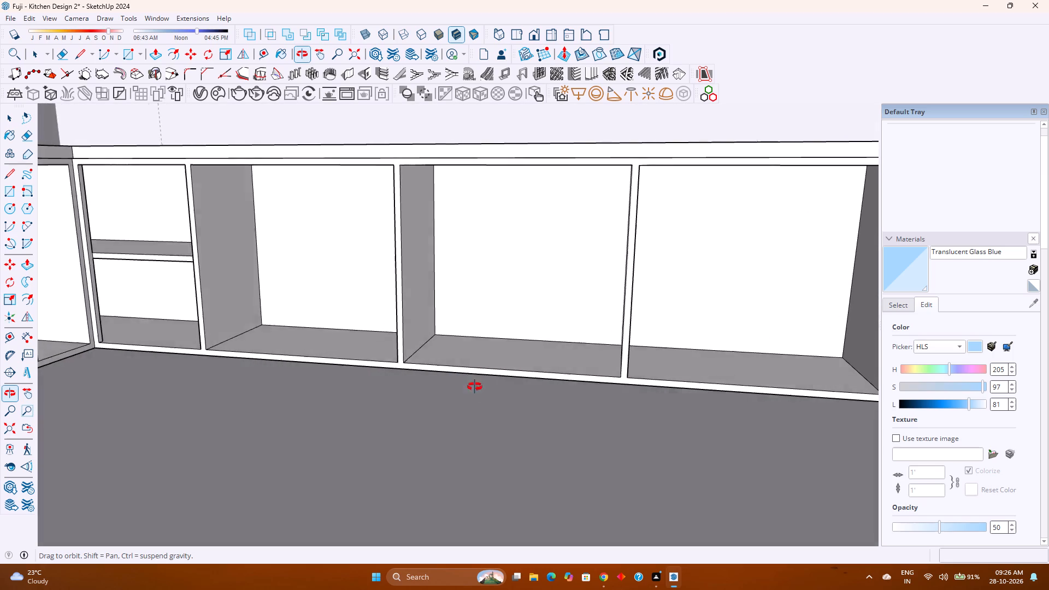
middle_drag(475, 387, 540, 393)
shift+middle_drag(540, 380, 337, 416)
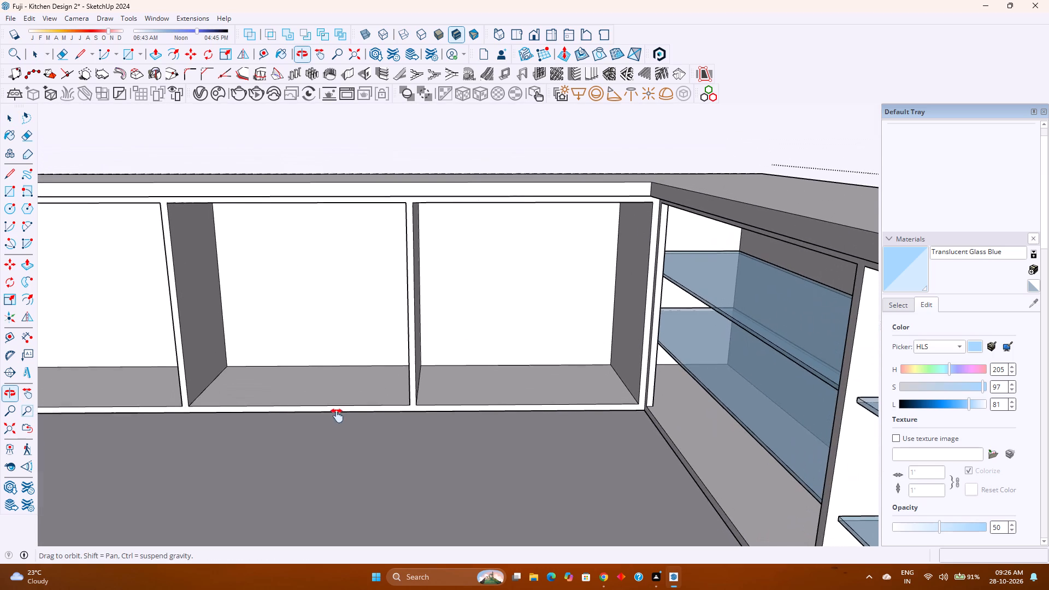
shift+middle_drag(337, 416, 339, 415)
middle_click(339, 415)
click(357, 364)
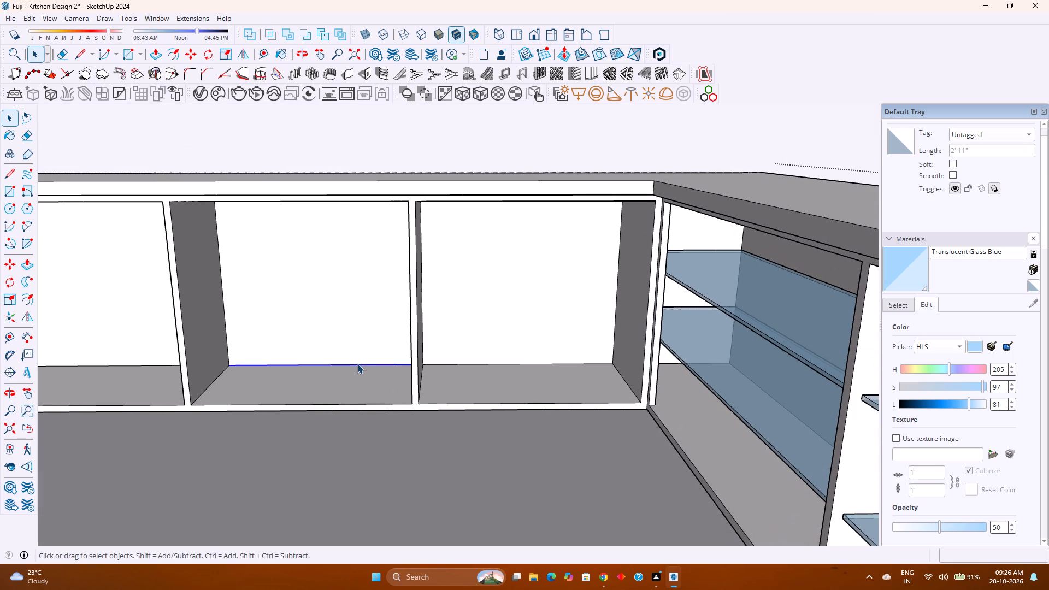
key(m)
scroll(357, 364, up, 2)
middle_drag(357, 364, 409, 355)
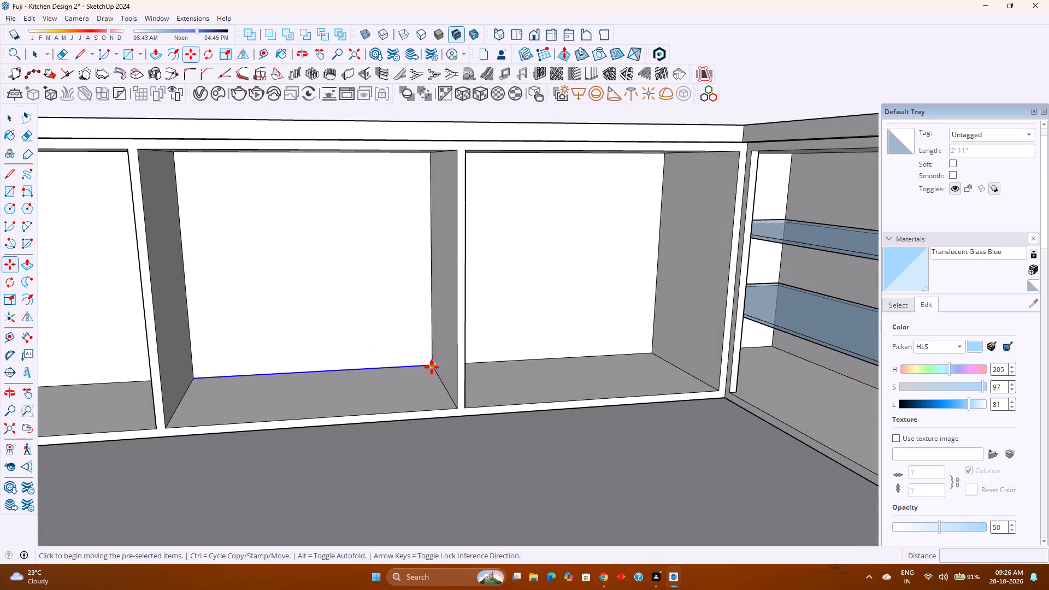
click(432, 367)
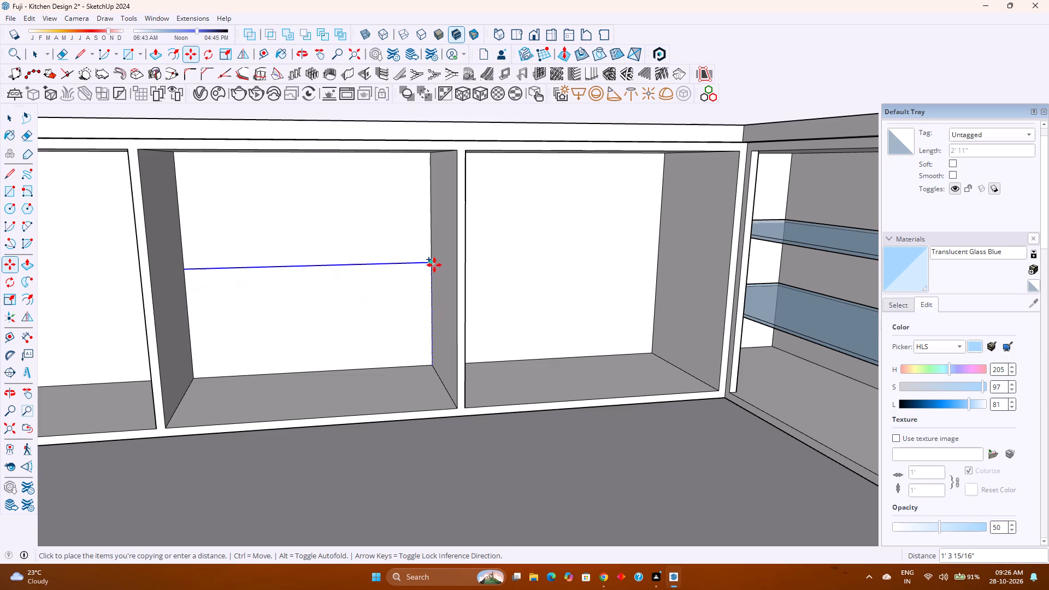
click(434, 261)
Raise the copied mid-height edge 0.5" vertically and copy it 1" straight down to outline the shelf thickness.
click(432, 264)
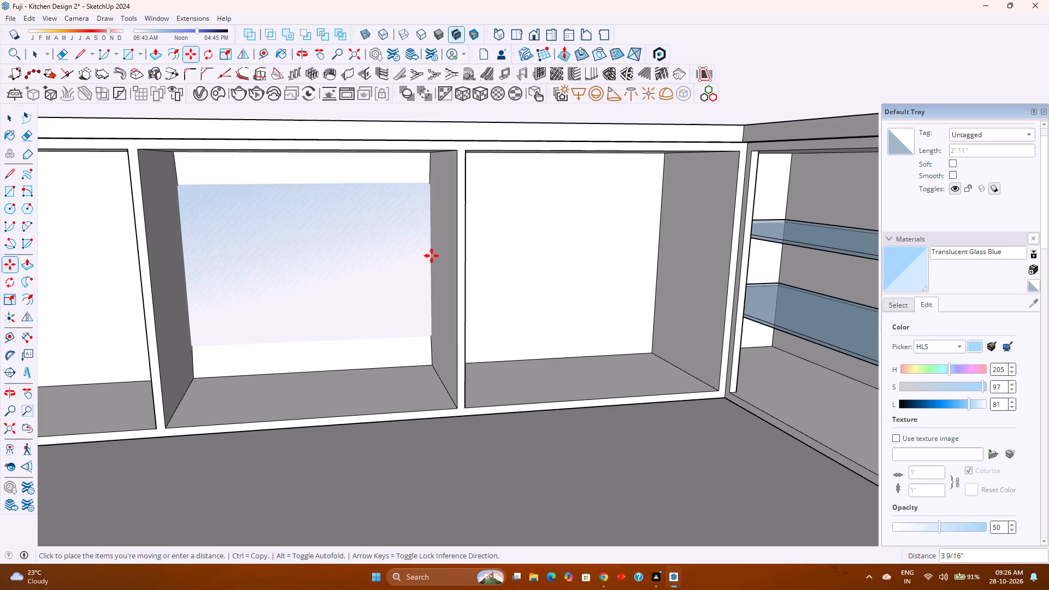
key(Up)
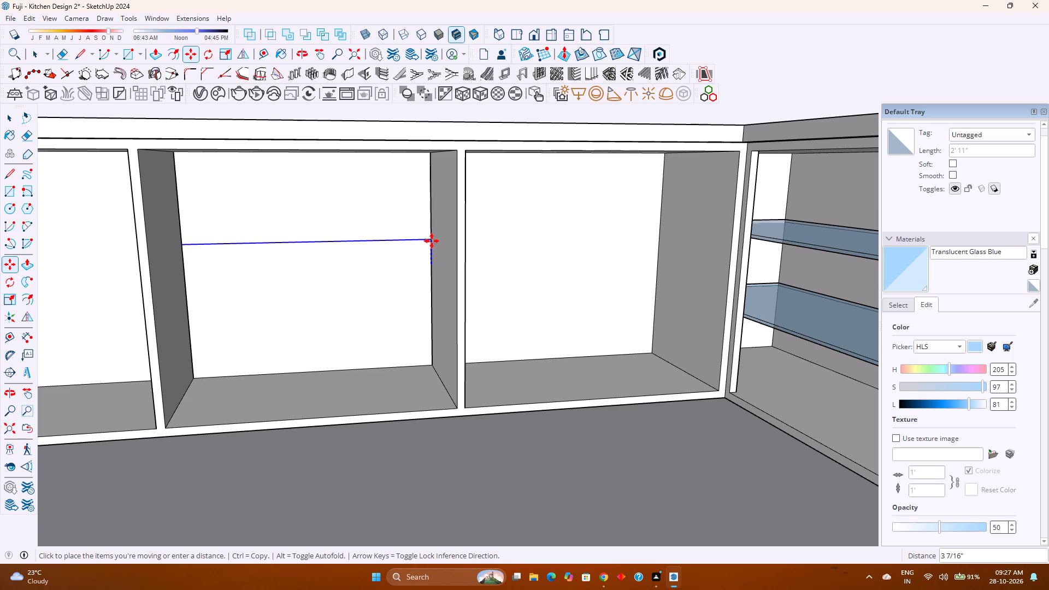
key(0)
key(period)
key(5)
key(Return)
click(432, 258)
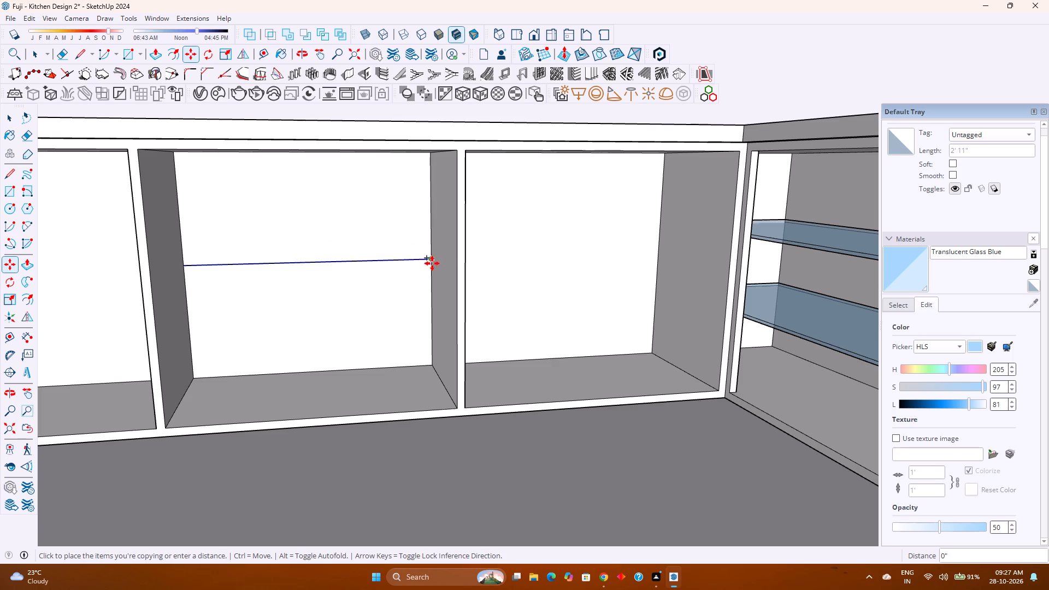
key(Up)
key(1)
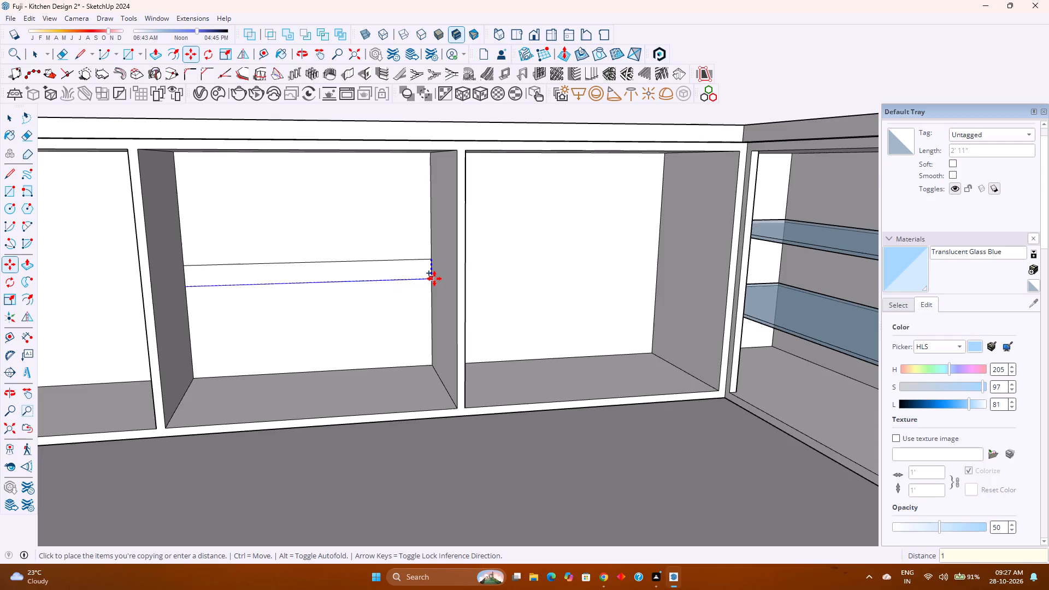
key(Return)
Push/Pull the 1" strip on the compartment's back panel forward 1' 8" to the cabinet front, forming a shelf.
key(p)
scroll(420, 269, up, 3)
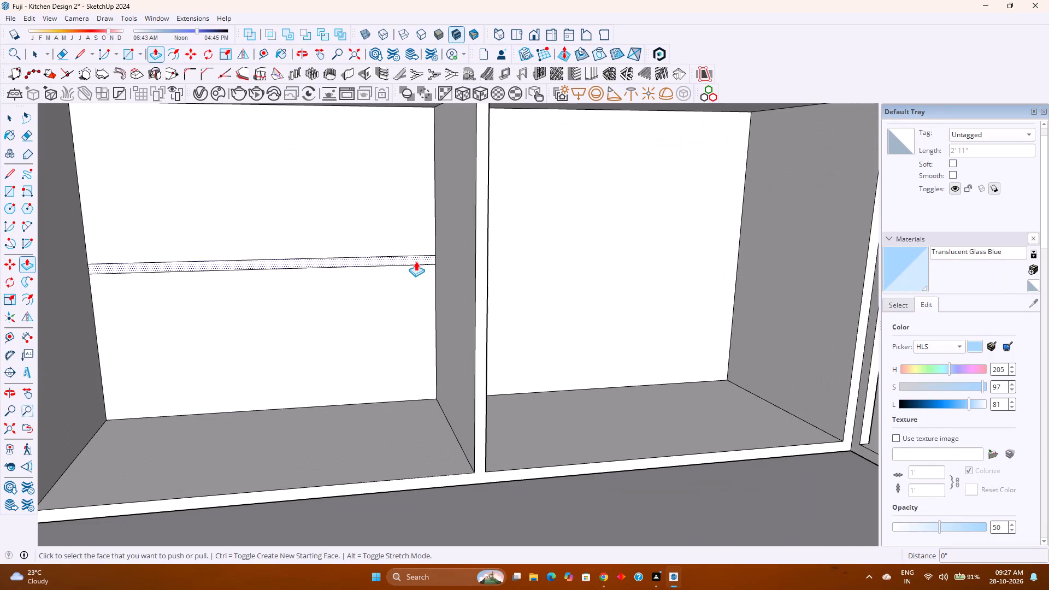
click(416, 259)
click(473, 259)
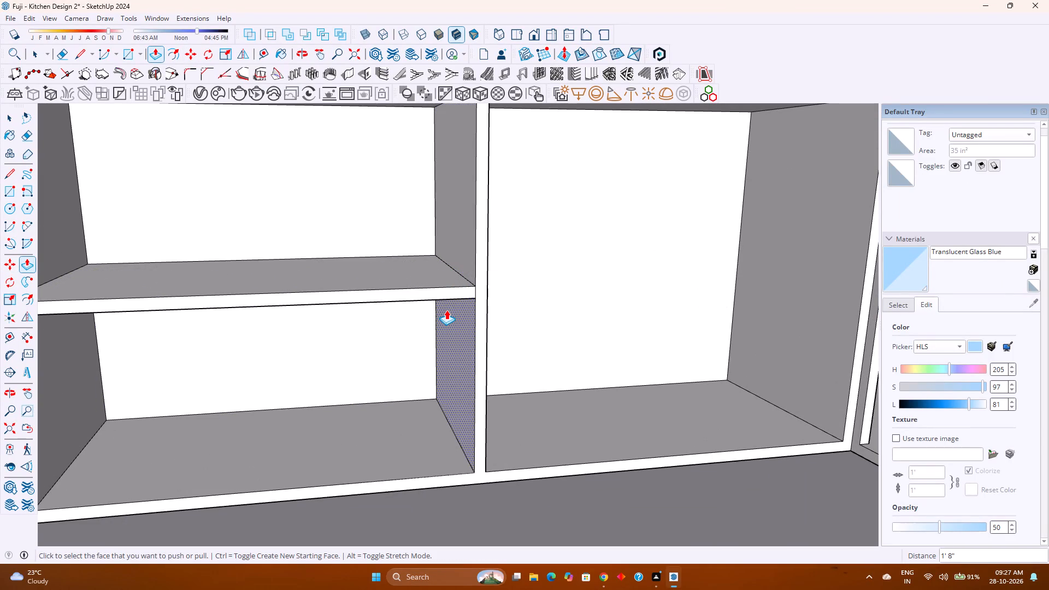
Erase the short seam edges where both ends of the new shelf's front meet the vertical partitions.
key(e)
scroll(479, 290, up, 3)
click(475, 291)
scroll(475, 291, down, 2)
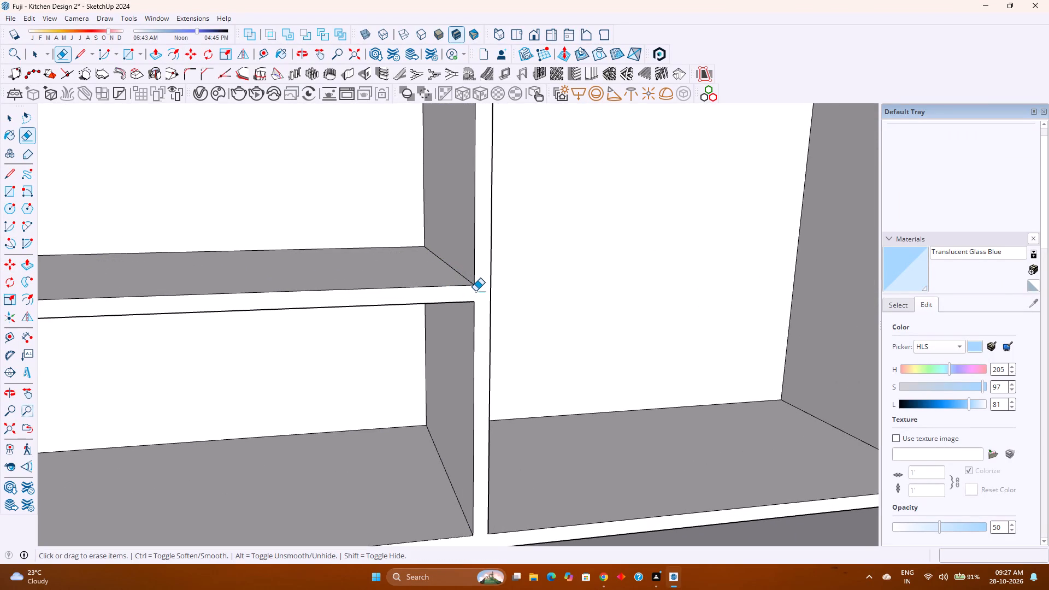
scroll(475, 291, down, 6)
shift+middle_drag(317, 319, 573, 299)
shift+middle_click(573, 299)
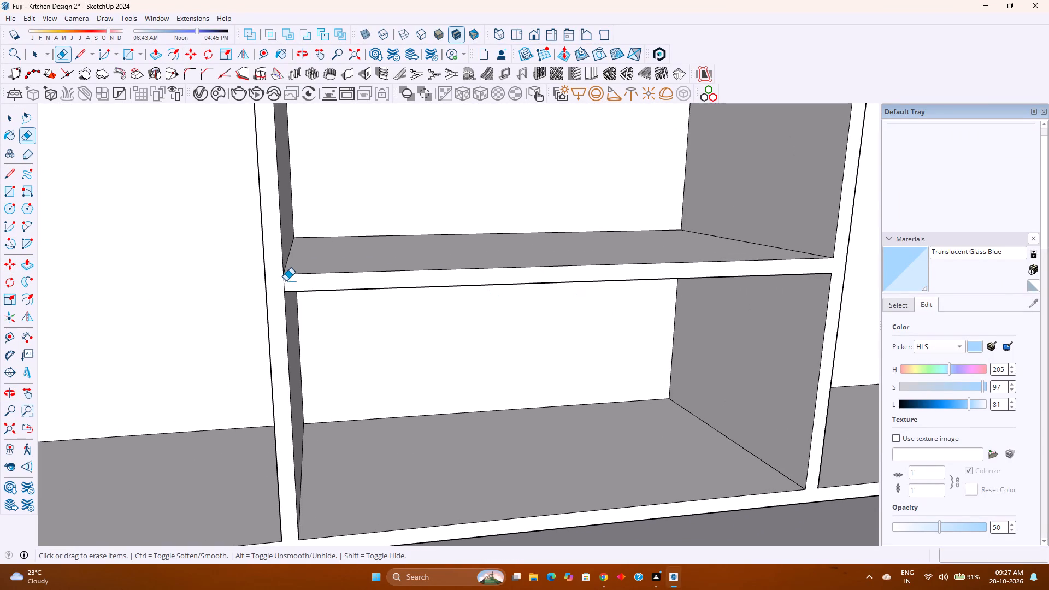
click(283, 281)
key(space)
Outline a 1" shelf on the back panel of the second back-wall compartment from the left by copying its bottom back edge up 9" and again 1" higher.
scroll(280, 284, down, 9)
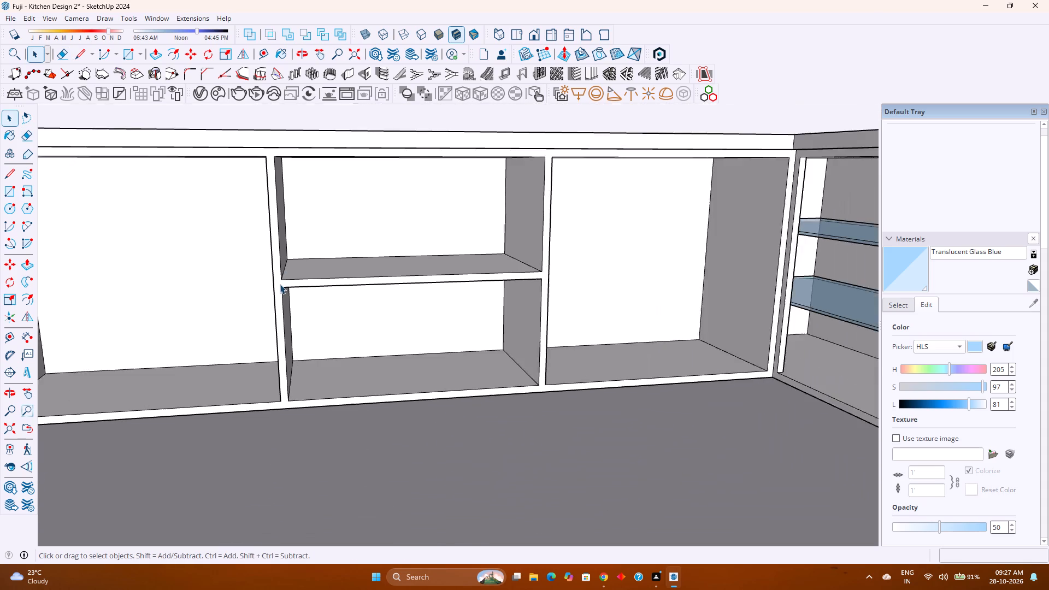
scroll(280, 284, down, 4)
shift+middle_drag(378, 290, 266, 321)
scroll(266, 321, up, 1)
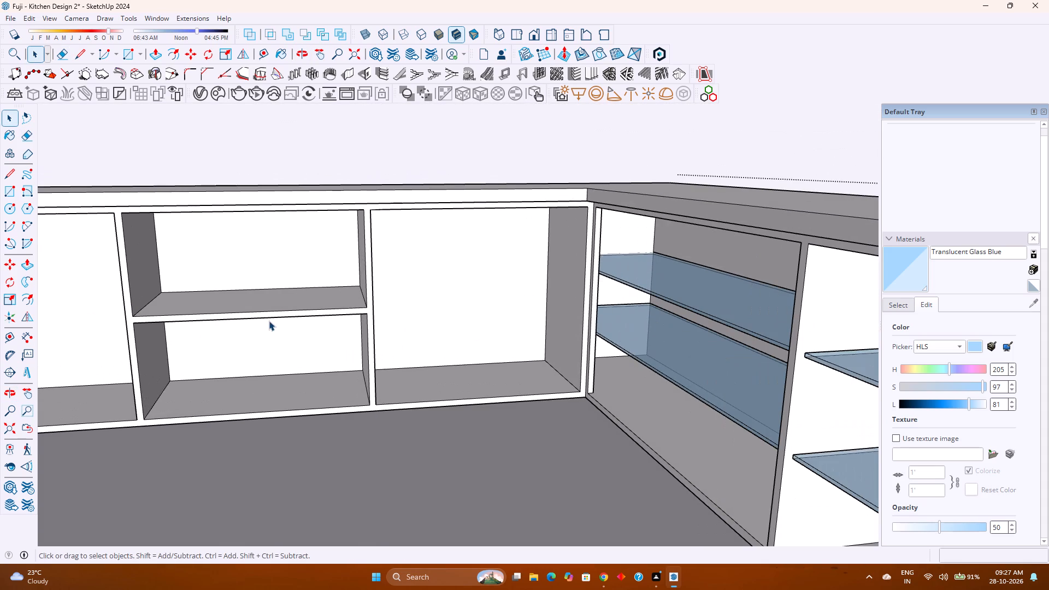
shift+middle_drag(268, 326, 602, 286)
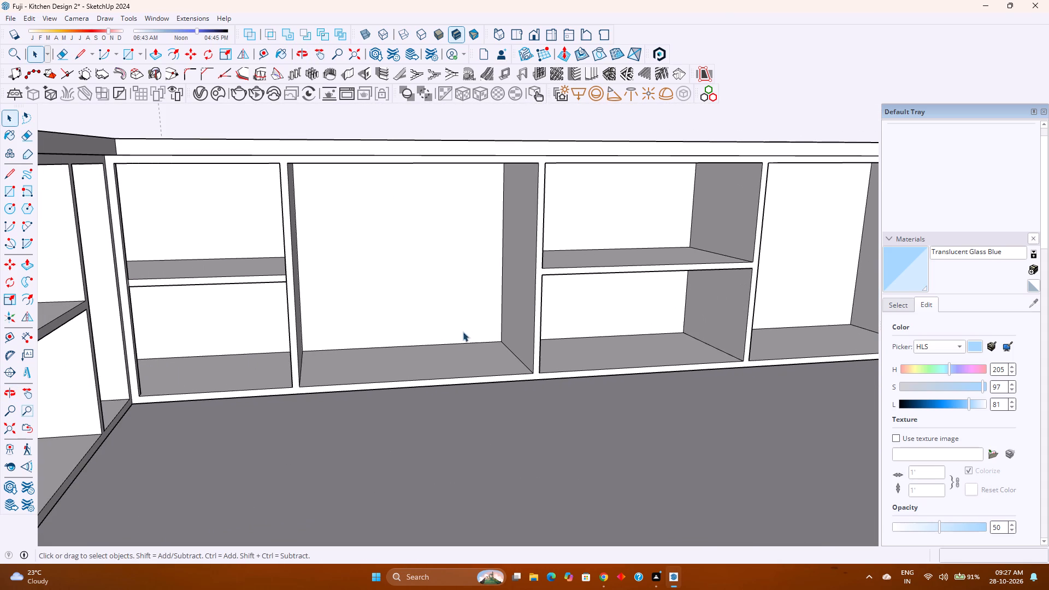
click(453, 343)
key(m)
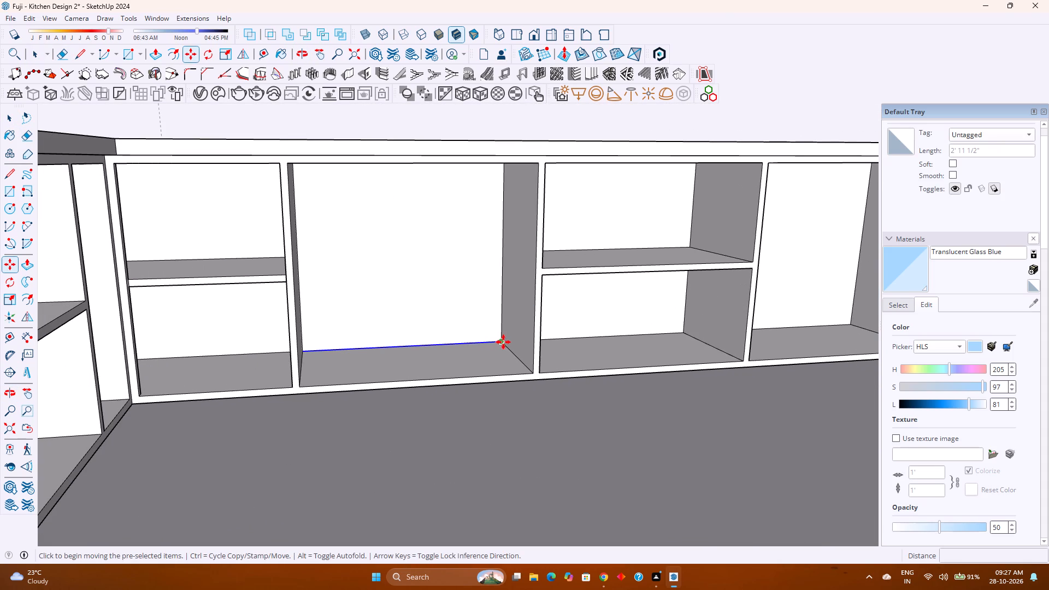
click(504, 342)
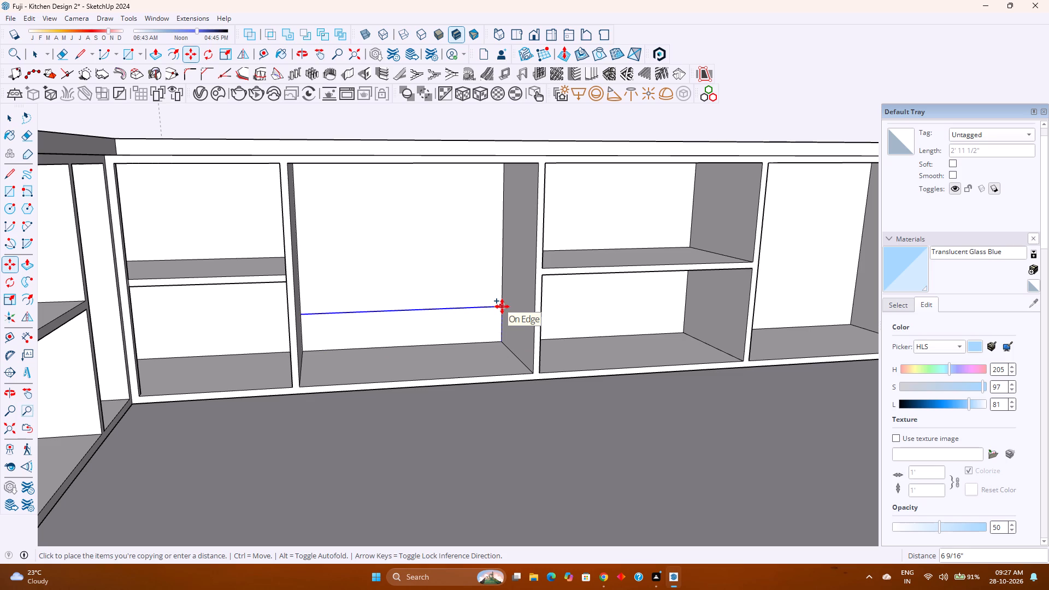
key(9)
key(Return)
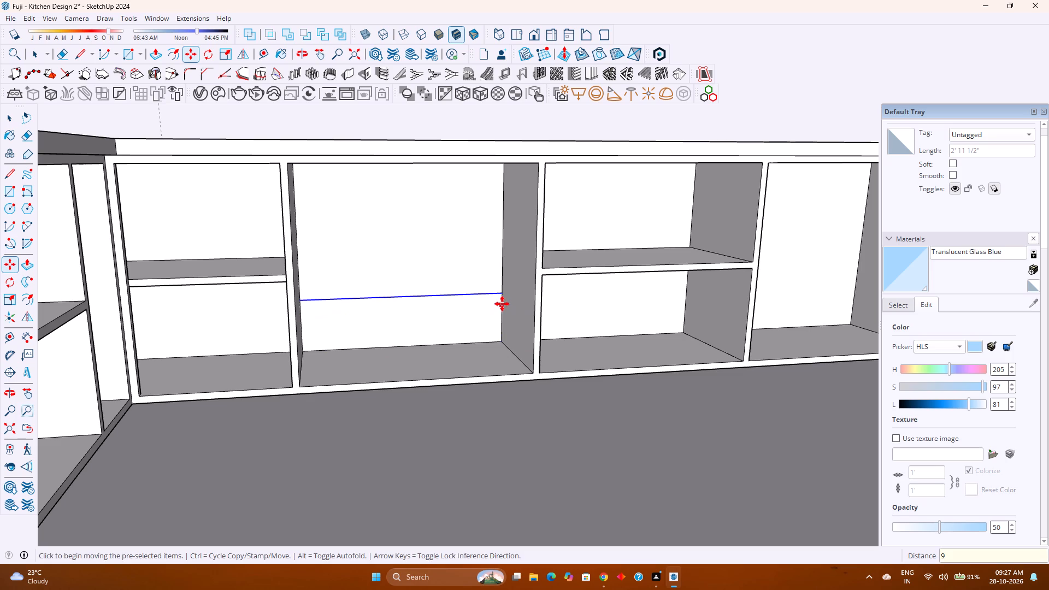
click(502, 292)
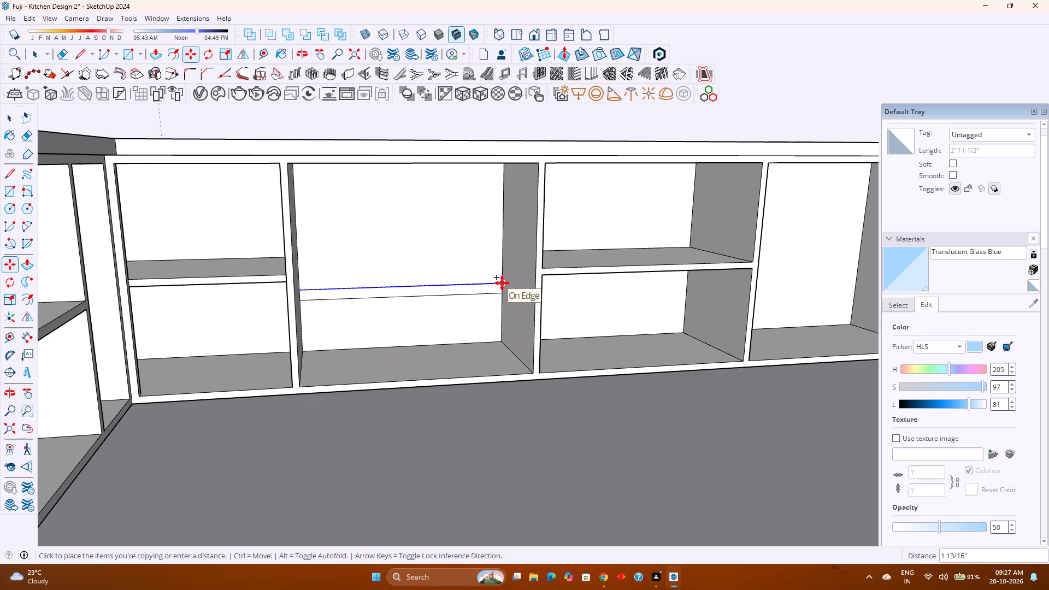
key(Up)
key(1)
key(Return)
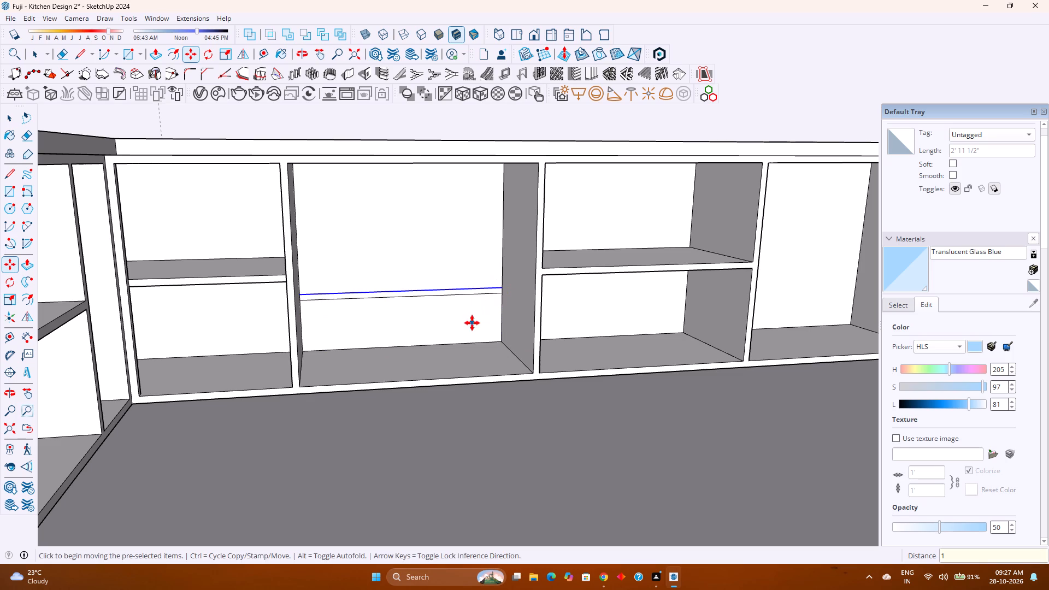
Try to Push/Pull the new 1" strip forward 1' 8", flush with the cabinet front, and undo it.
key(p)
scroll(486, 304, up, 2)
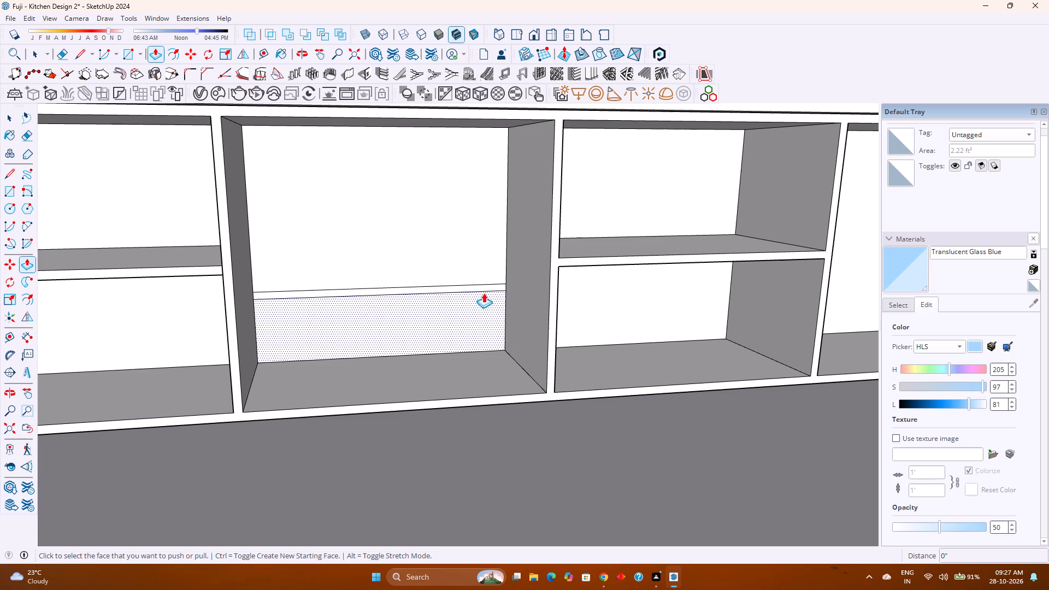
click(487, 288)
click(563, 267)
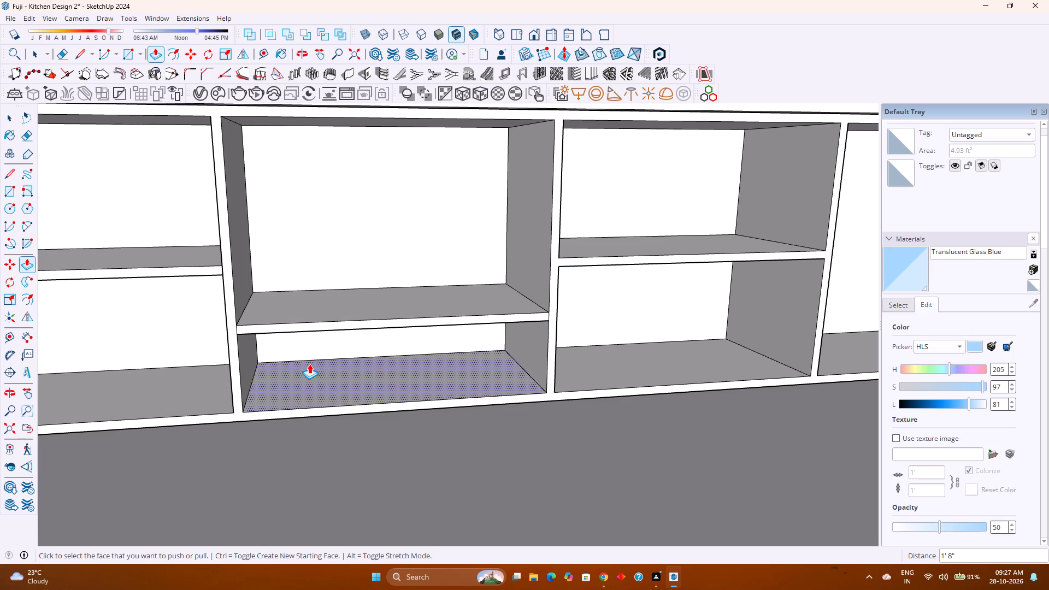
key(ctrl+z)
Push/Pull the 1" strip on the compartment's back panel forward 1' 7" to form a low shelf set back from the cabinet front.
click(431, 292)
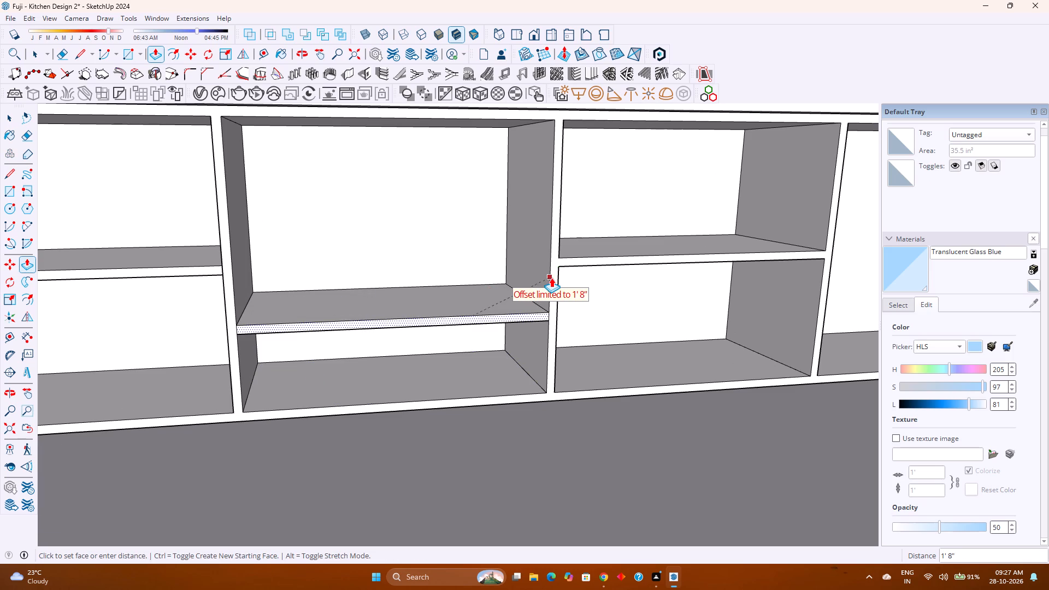
key(1)
key(apostrophe)
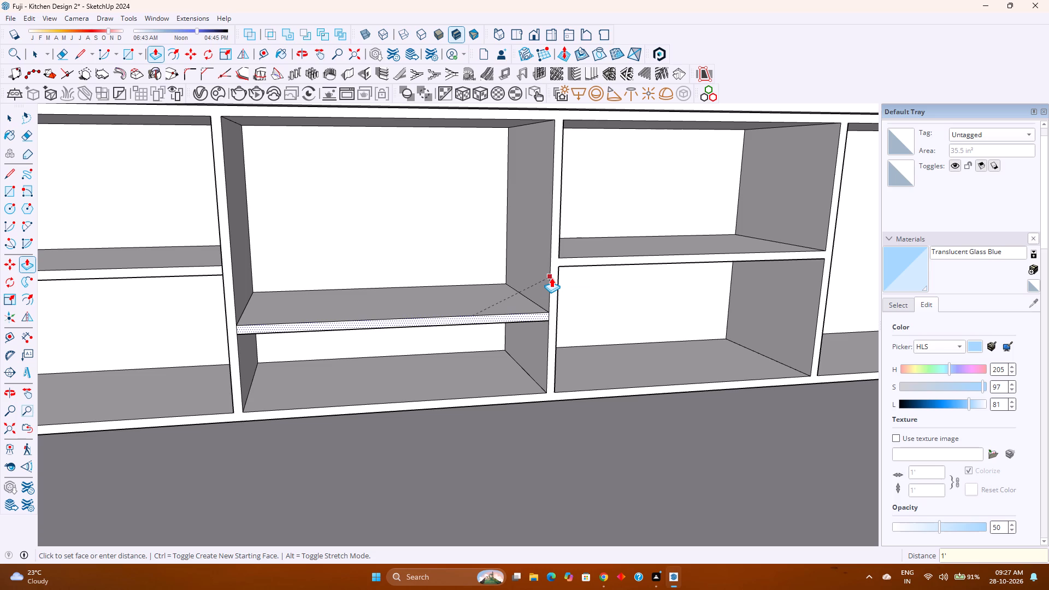
key(7)
key(Return)
key(space)
Examine the shelf layout of the back-wall base cabinets and the adjoining side runs from several angles.
scroll(419, 348, down, 5)
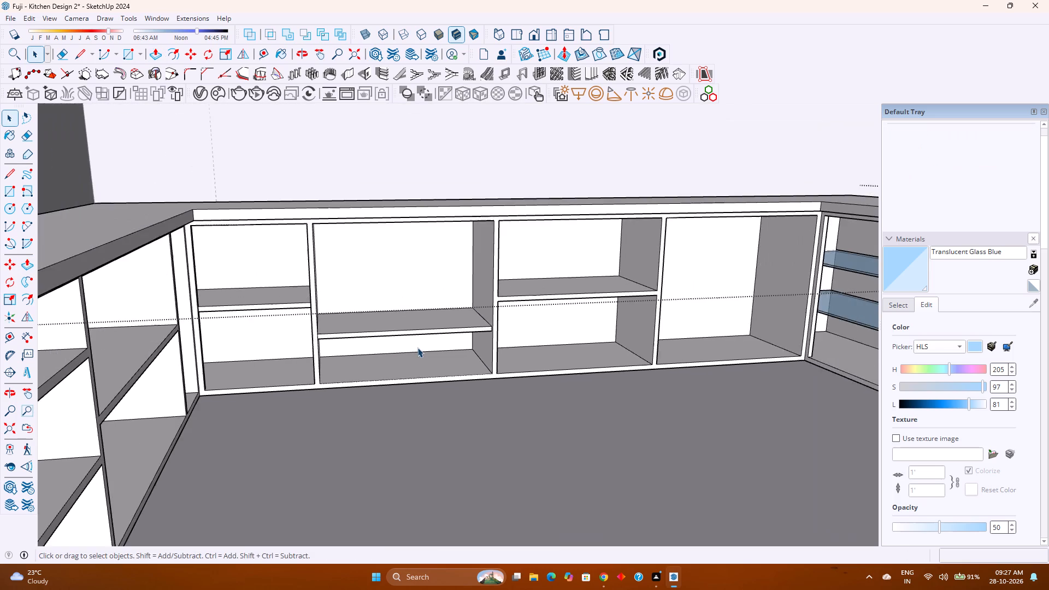
scroll(420, 364, down, 4)
middle_drag(498, 363, 428, 357)
middle_click(428, 357)
scroll(427, 357, down, 3)
middle_drag(346, 388, 406, 403)
scroll(453, 337, up, 4)
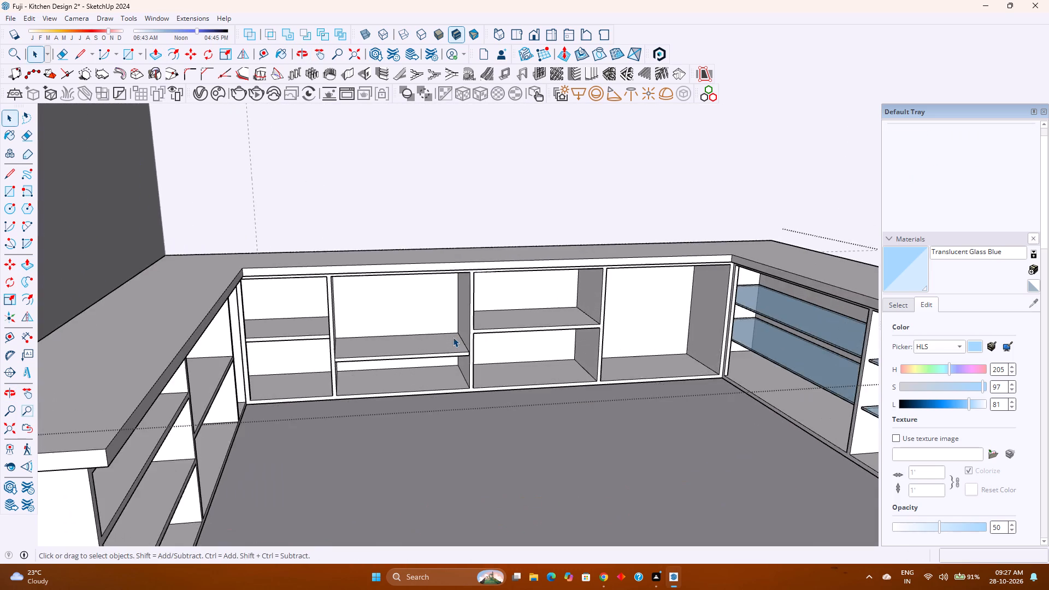
scroll(453, 337, up, 1)
middle_drag(453, 337, 378, 344)
middle_click(378, 344)
scroll(378, 344, up, 1)
scroll(379, 343, down, 8)
middle_drag(530, 403, 622, 361)
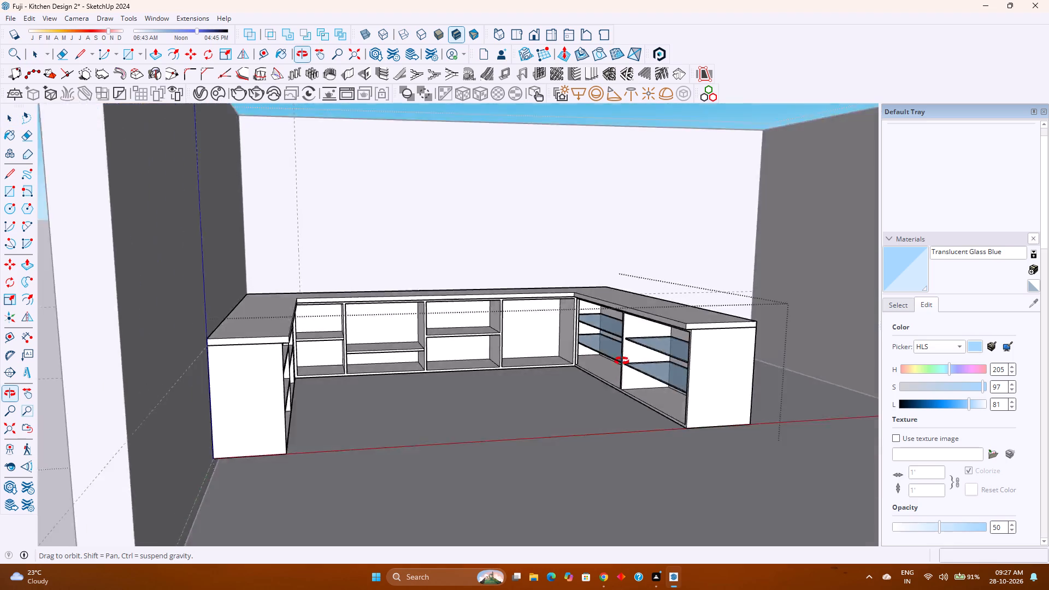
middle_drag(622, 361, 501, 337)
middle_click(501, 337)
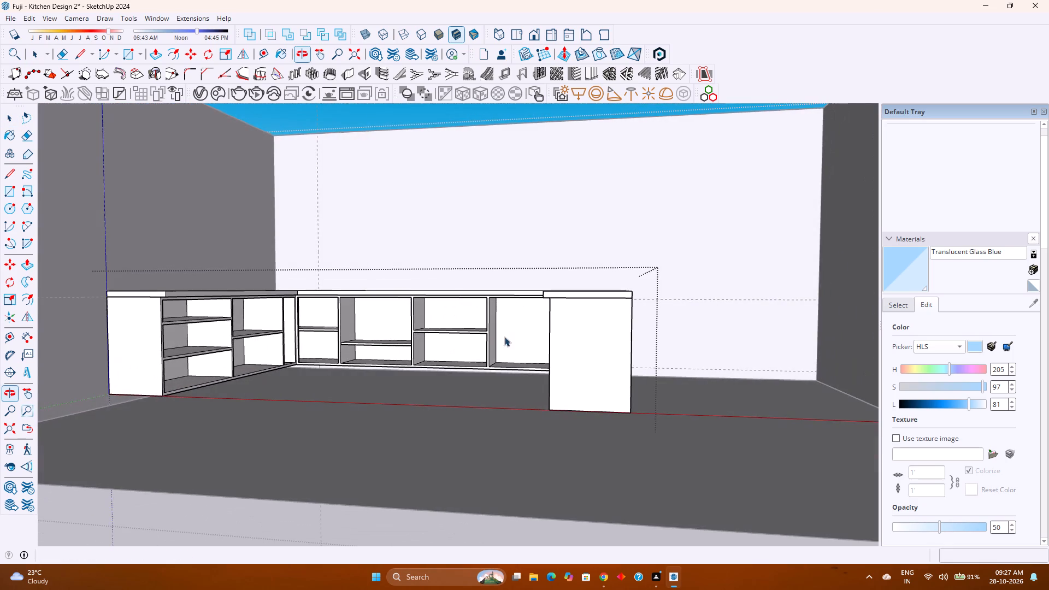
scroll(621, 302, up, 4)
shift+middle_drag(408, 331, 439, 380)
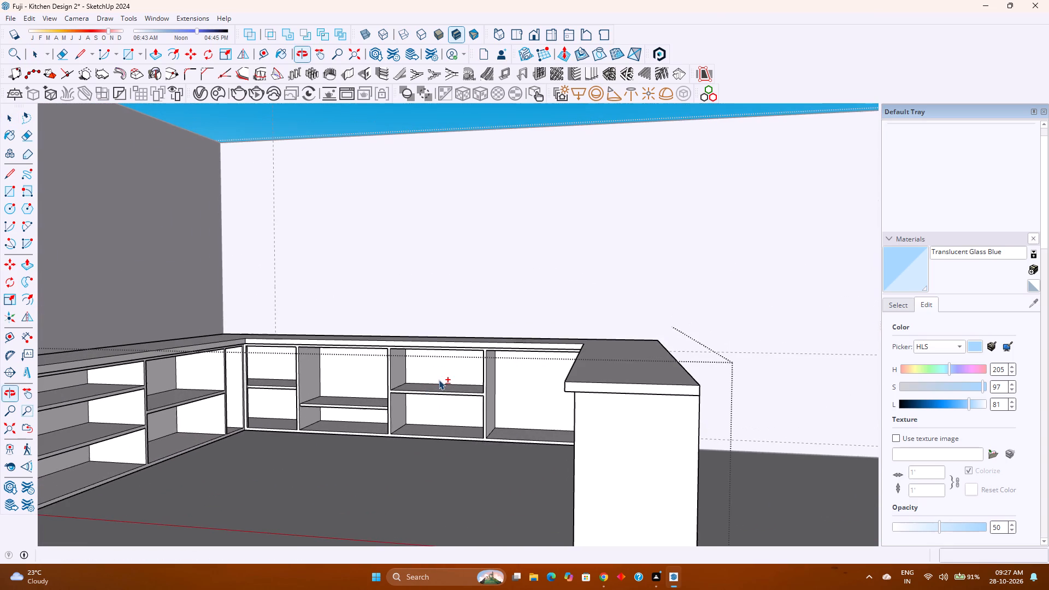
Save the kitchen model.
key(ctrl+s)
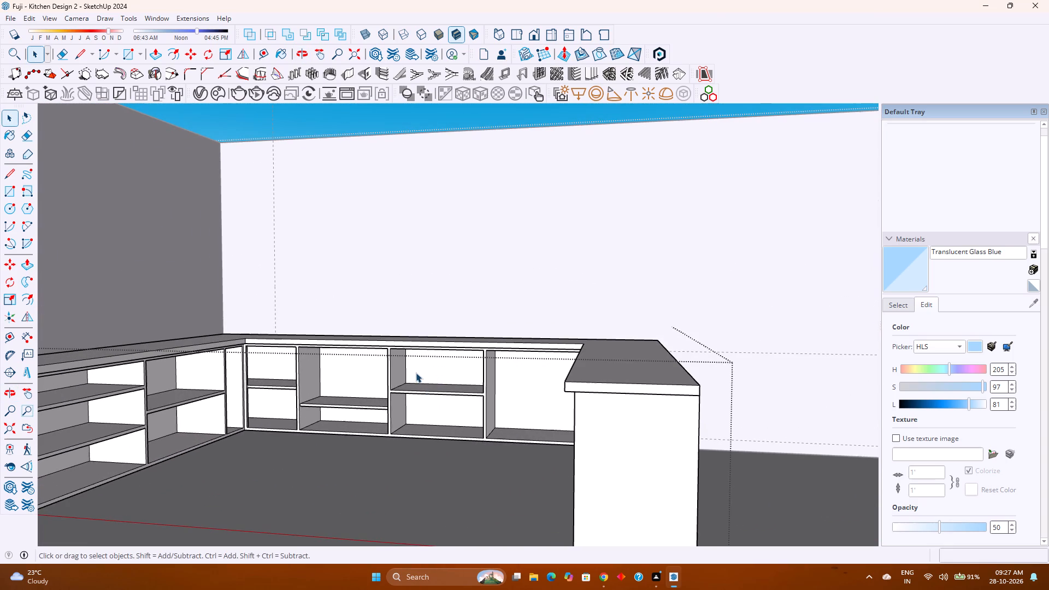
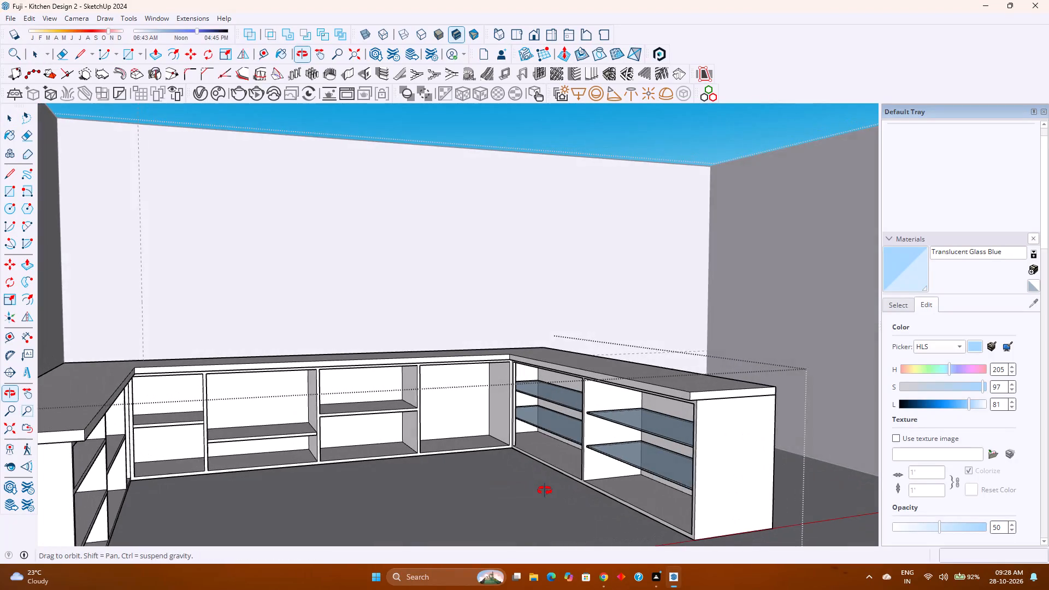
Draw a rectangle covering the front opening of the glass-shelved compartment nearest the corner on the side run.
scroll(567, 452, up, 4)
middle_drag(566, 453, 457, 439)
middle_click(456, 439)
middle_drag(451, 439, 493, 414)
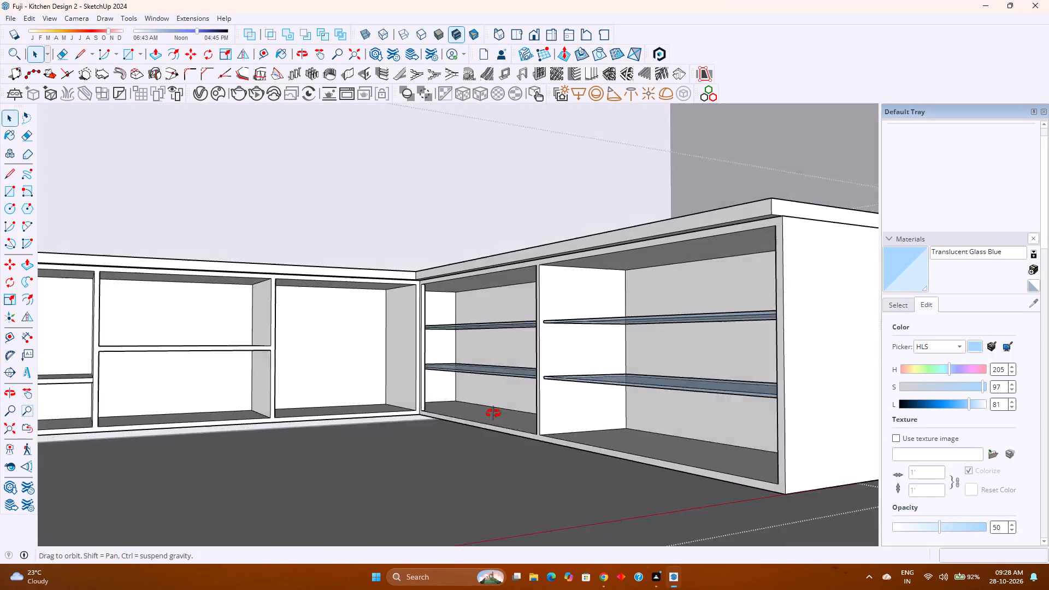
middle_drag(493, 414, 503, 409)
middle_click(503, 409)
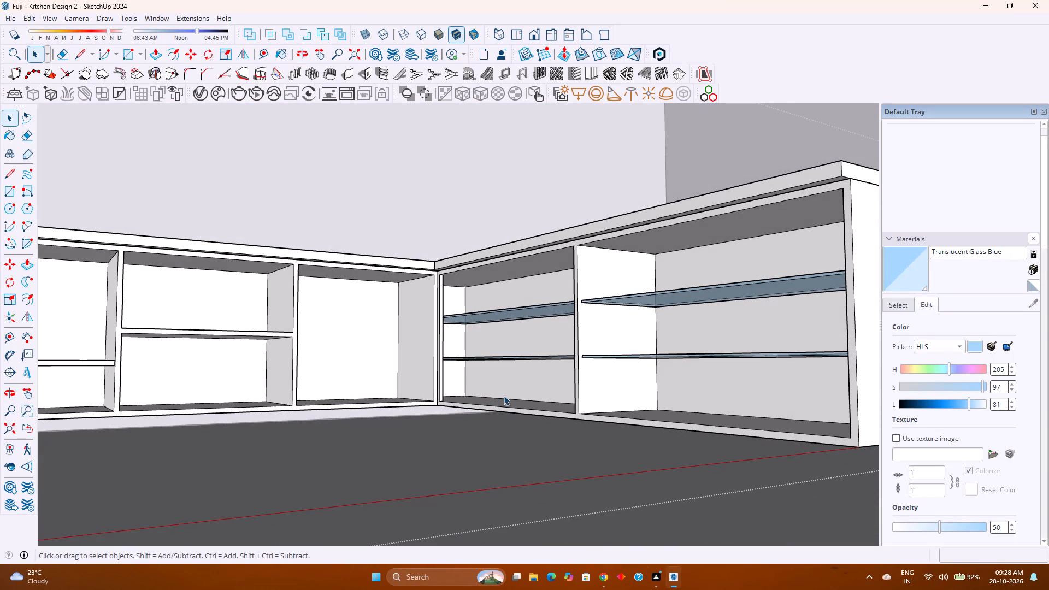
shift+middle_drag(514, 411, 322, 403)
middle_drag(324, 403, 404, 436)
shift+middle_drag(442, 431, 268, 400)
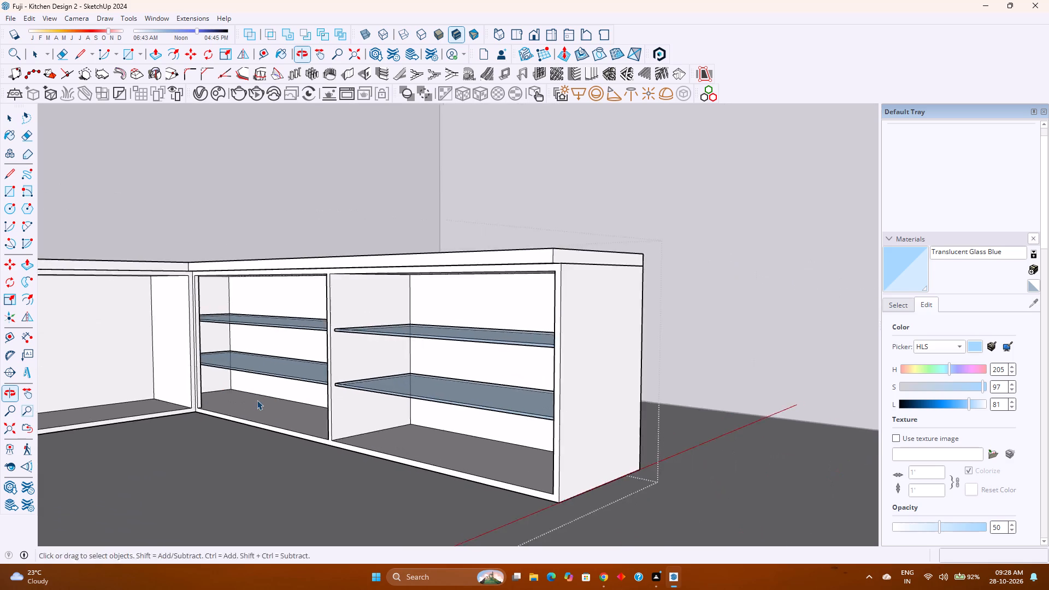
middle_drag(262, 401, 336, 414)
scroll(391, 411, up, 1)
shift+middle_drag(391, 411, 293, 380)
shift+middle_click(293, 380)
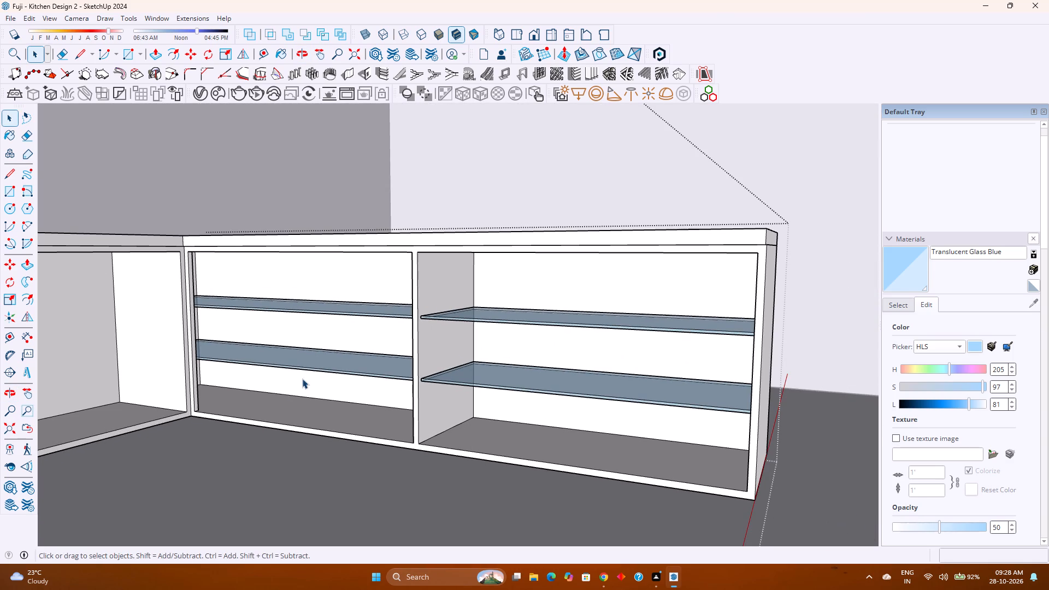
click(129, 58)
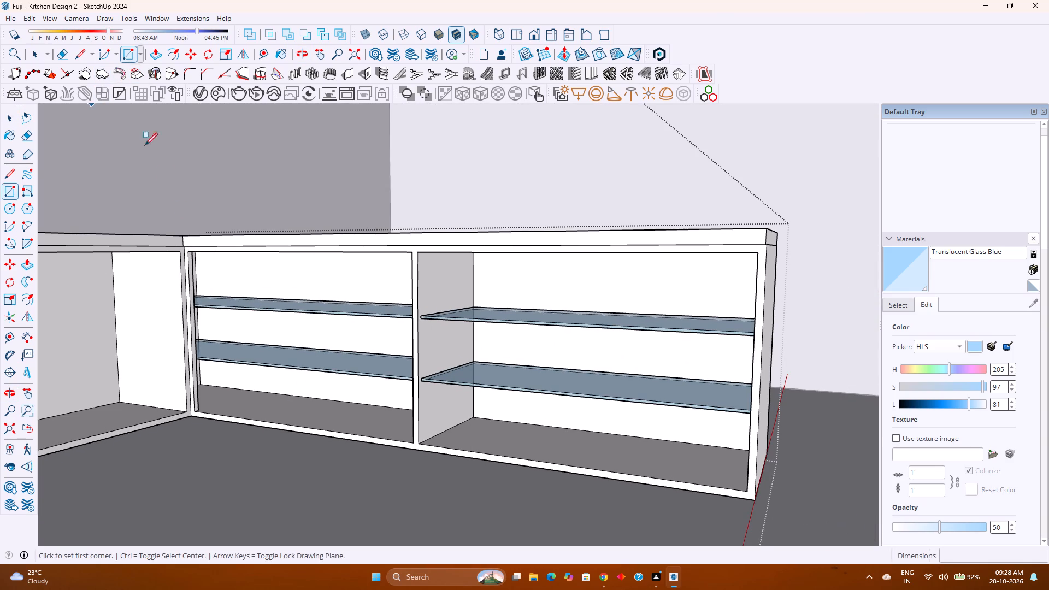
click(186, 251)
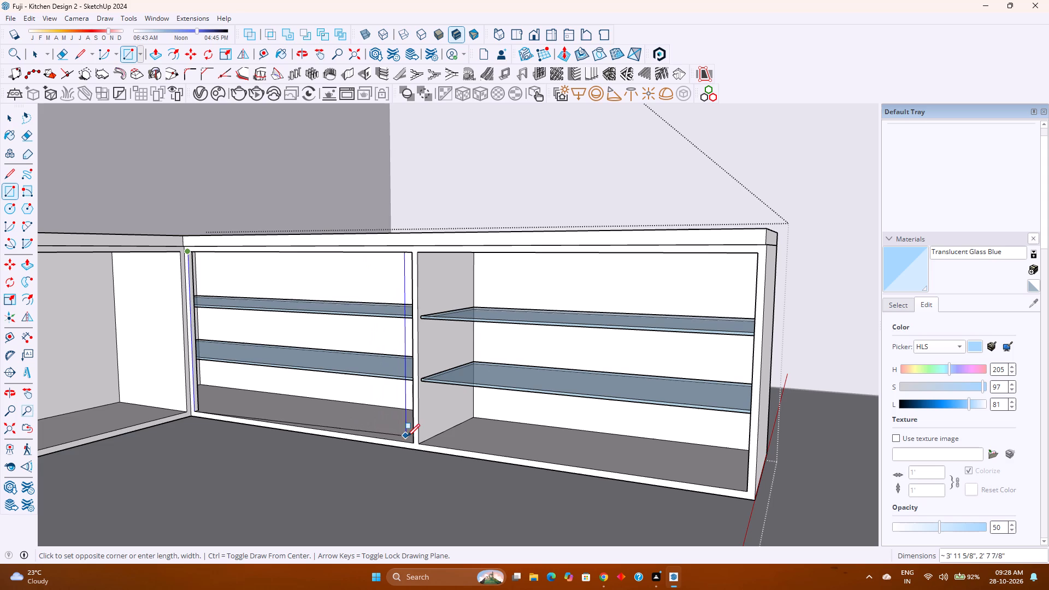
click(413, 441)
key(space)
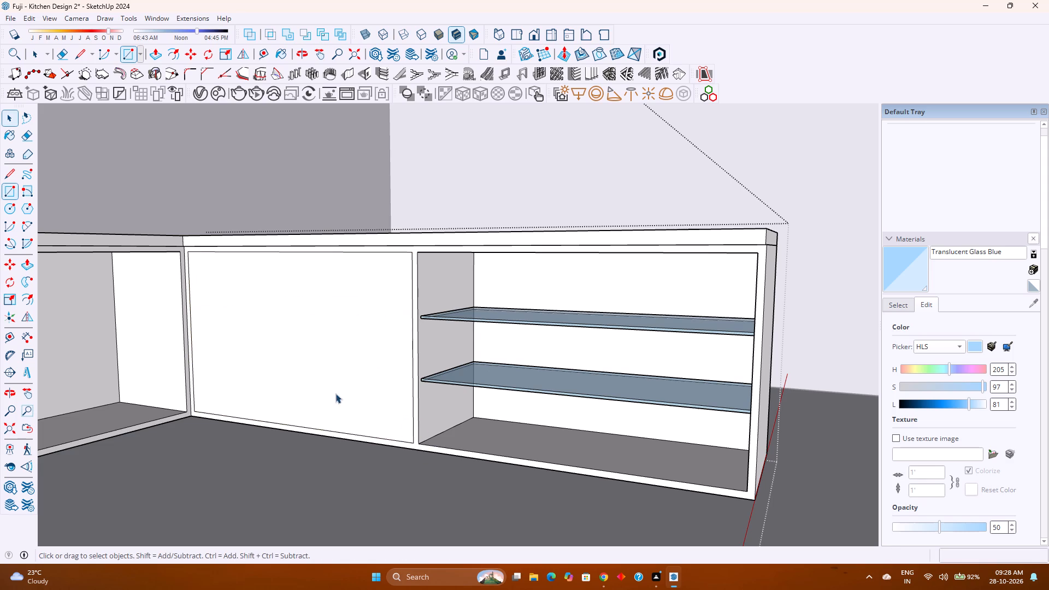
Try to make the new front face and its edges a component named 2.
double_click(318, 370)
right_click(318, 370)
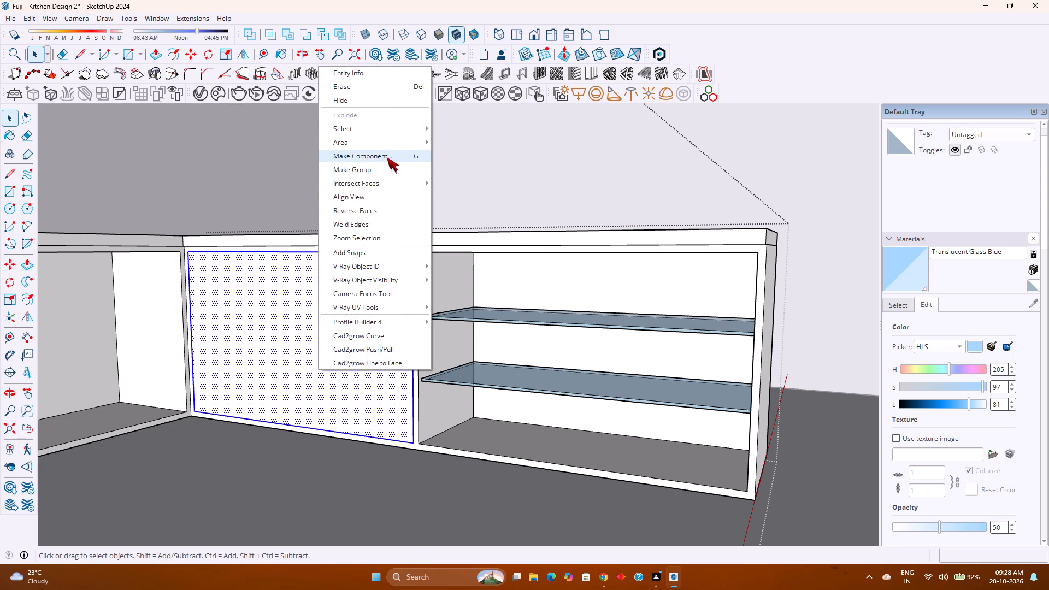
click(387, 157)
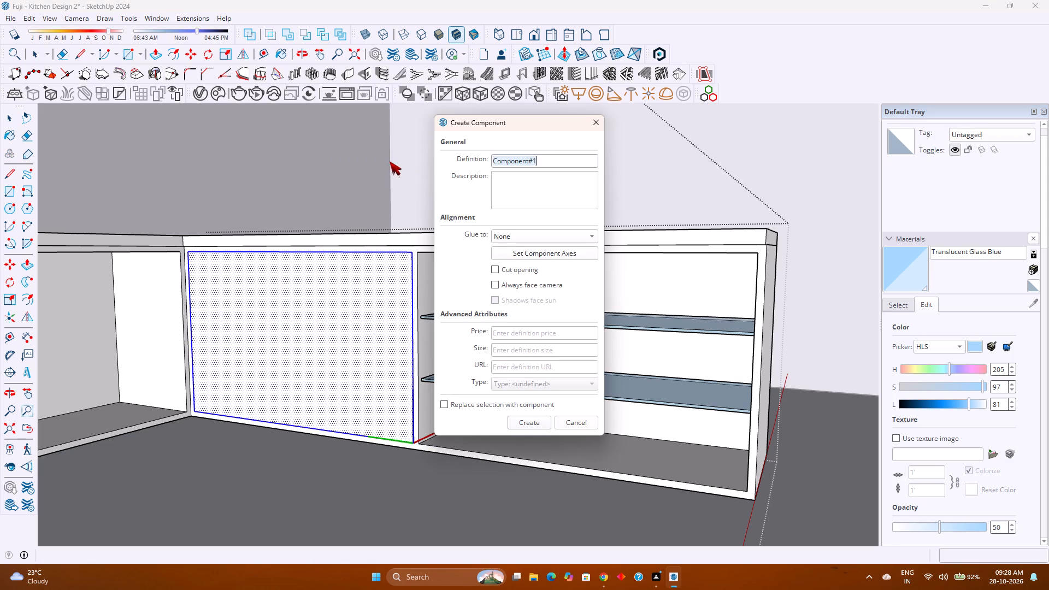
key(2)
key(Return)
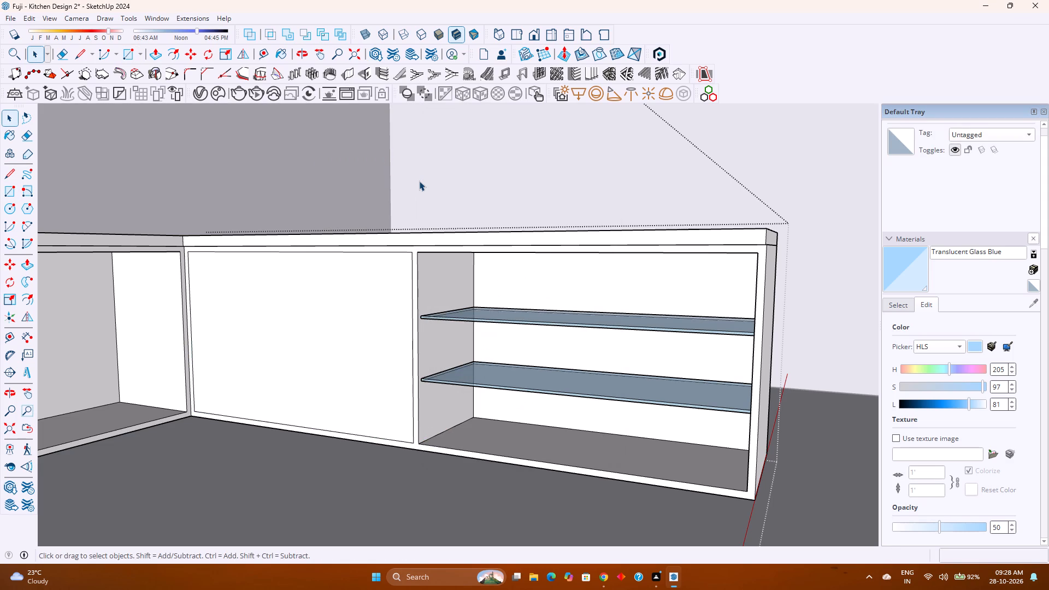
Group the front face with its edges and convert the group to a component named 2, replacing the existing definition.
double_click(339, 314)
right_click(339, 314)
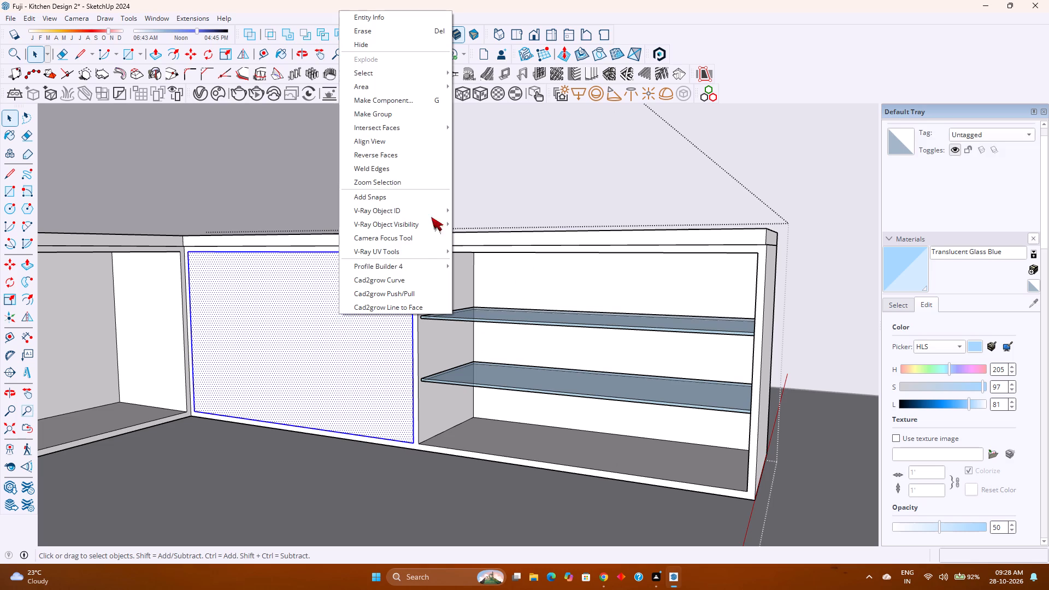
click(410, 119)
right_click(349, 280)
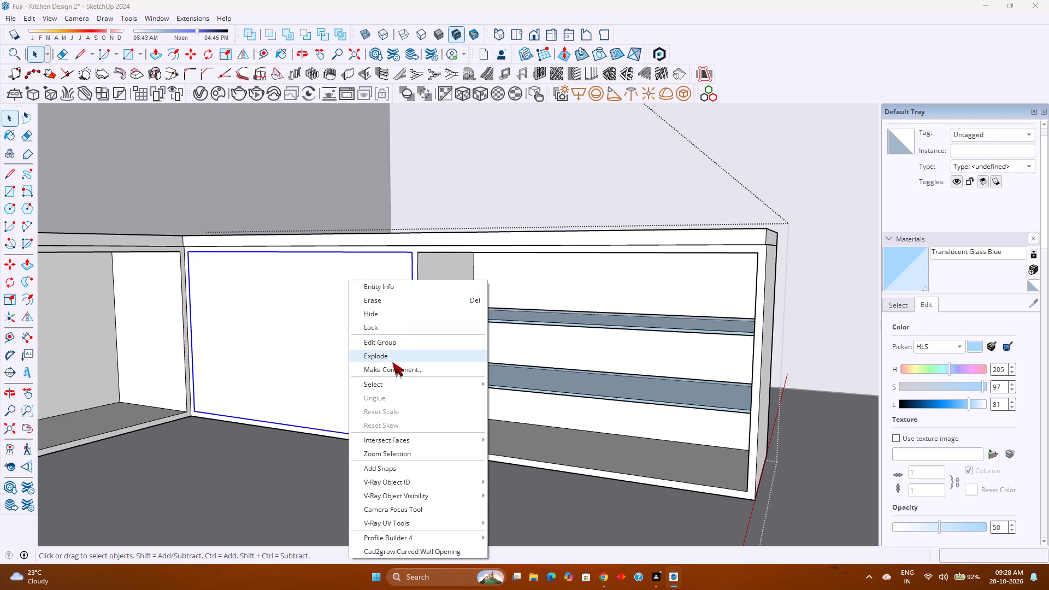
click(388, 367)
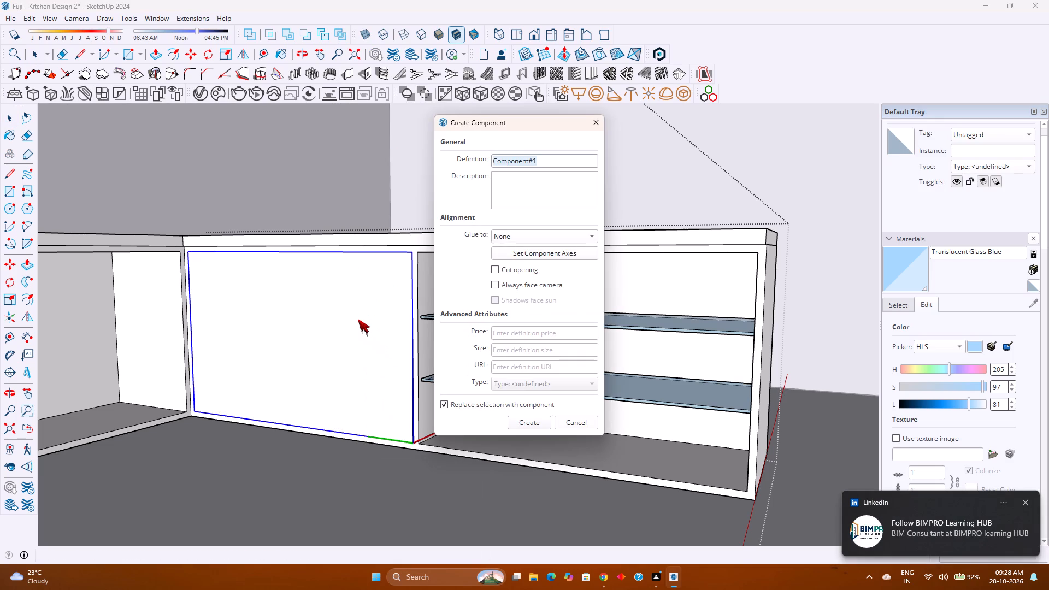
key(2)
key(Return)
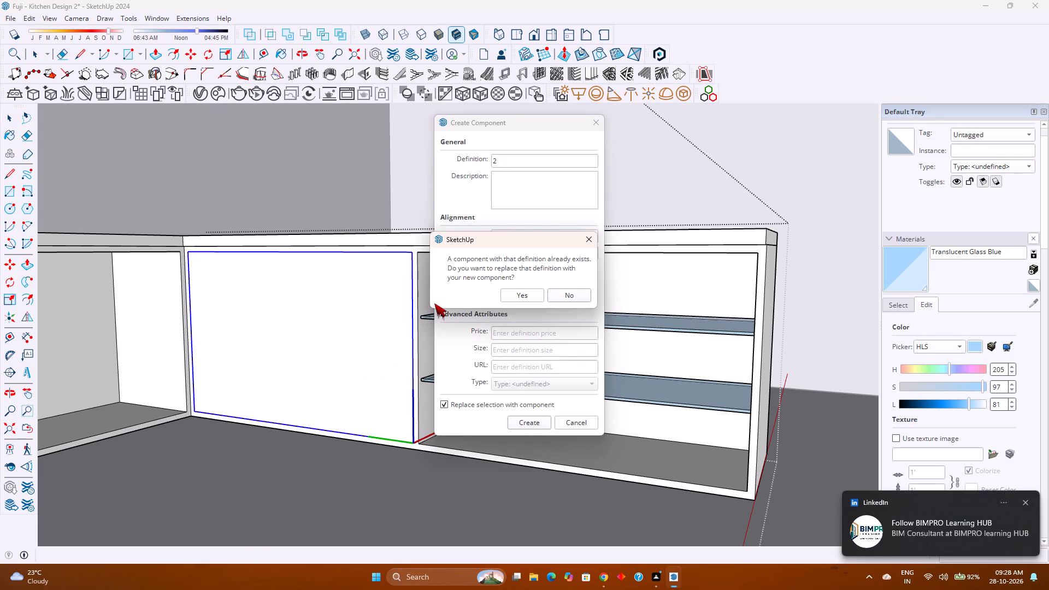
click(521, 298)
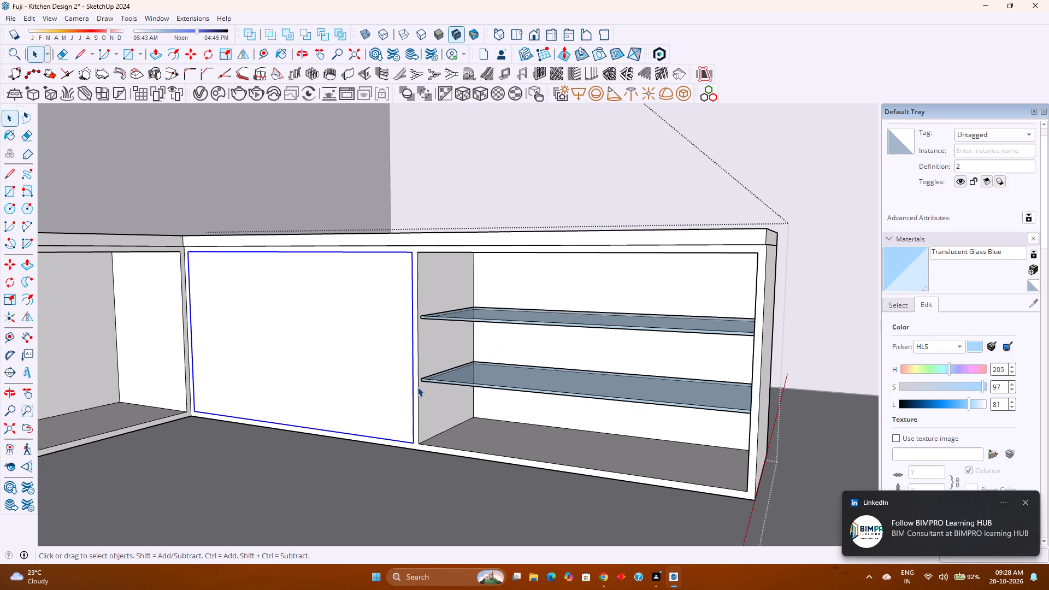
Copy component 2 by 4' 4" along the run so it covers the adjacent glass-shelved compartment.
key(m)
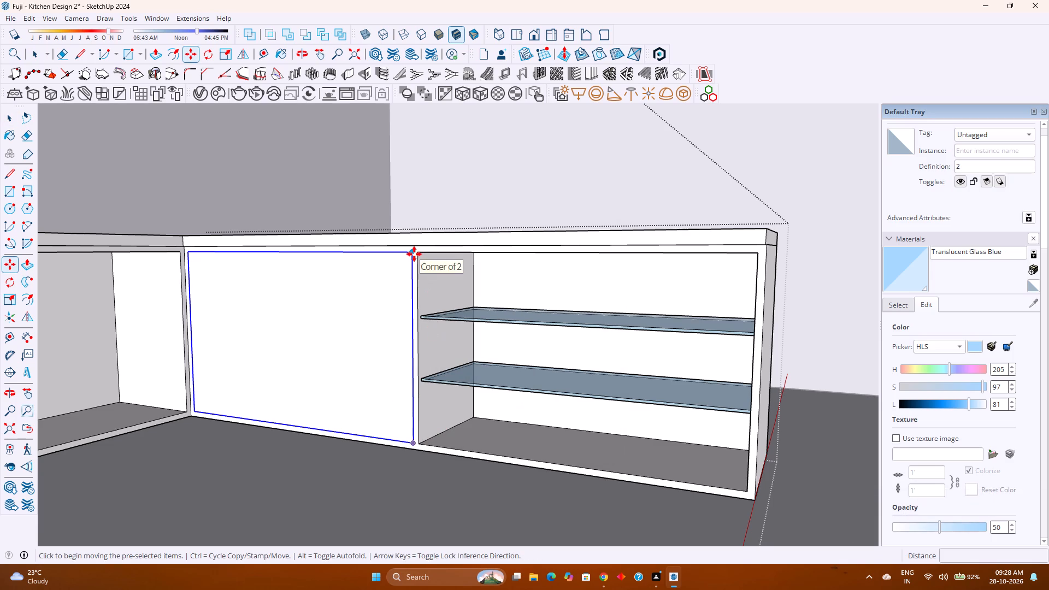
scroll(409, 253, up, 1)
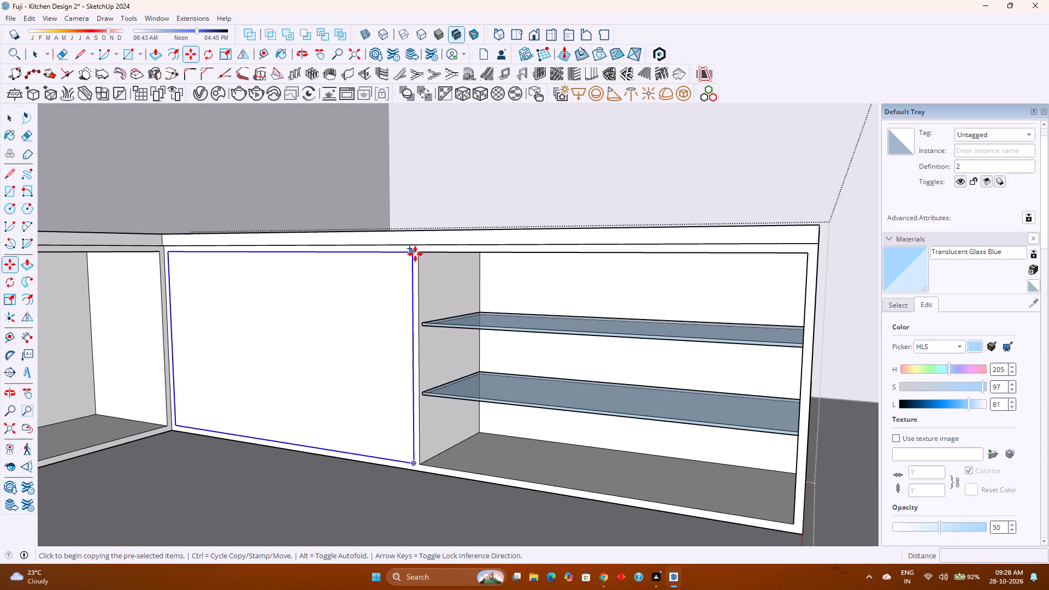
click(413, 253)
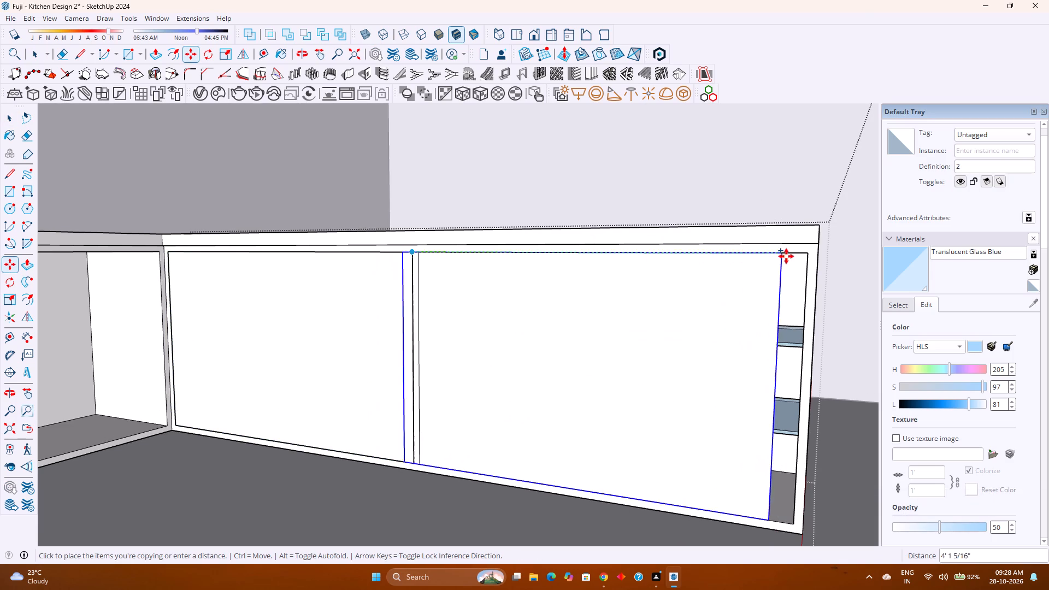
click(811, 256)
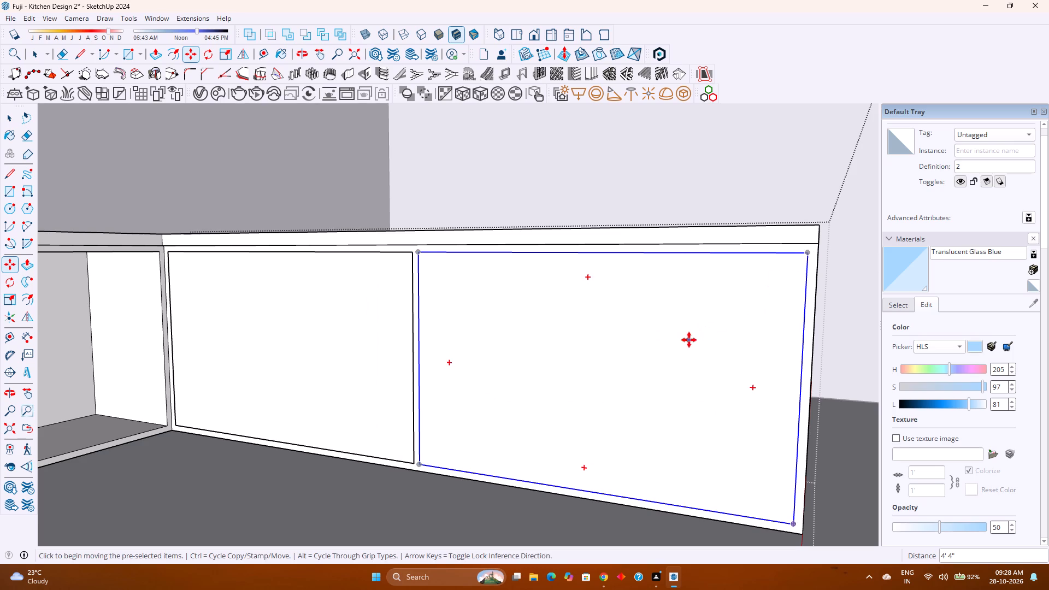
key(space)
Open the copied component for editing and Push/Pull its front face outward 1" to give the shutter panel thickness.
scroll(604, 333, up, 2)
double_click(588, 333)
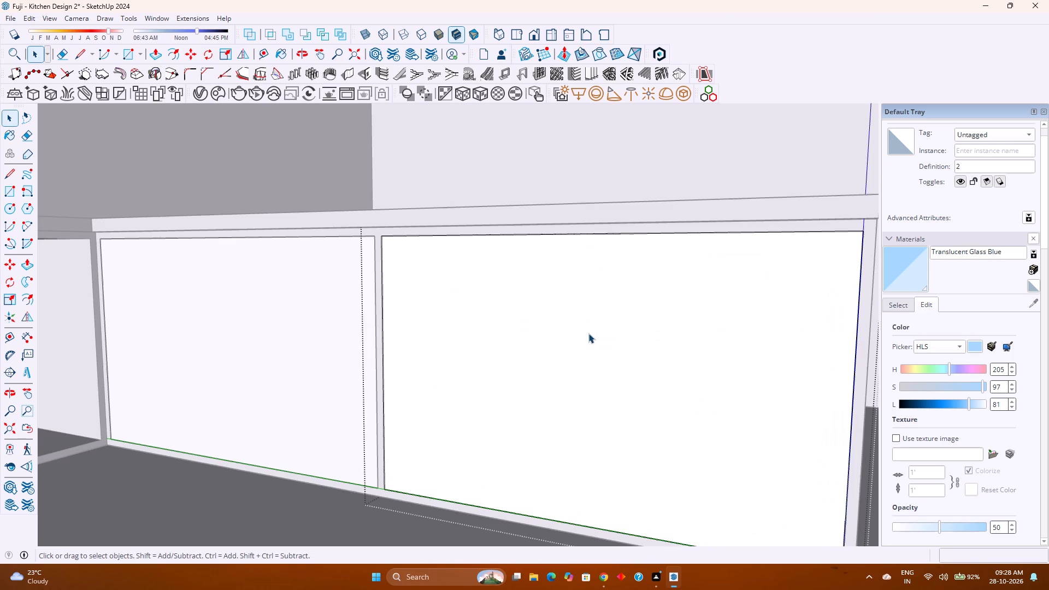
scroll(588, 333, down, 2)
key(p)
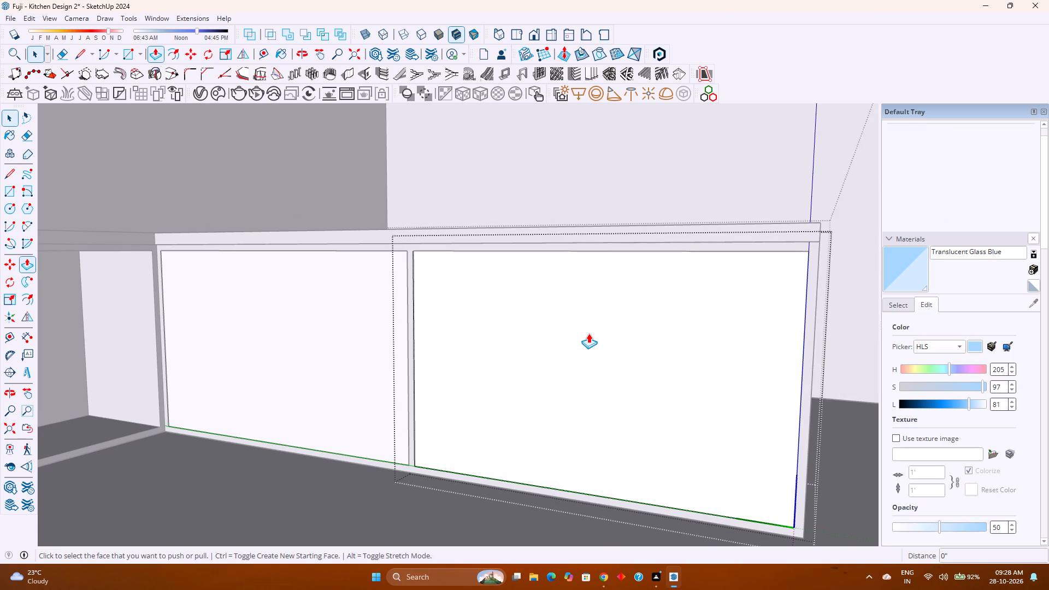
click(588, 333)
key(1)
key(Return)
middle_drag(633, 334, 652, 402)
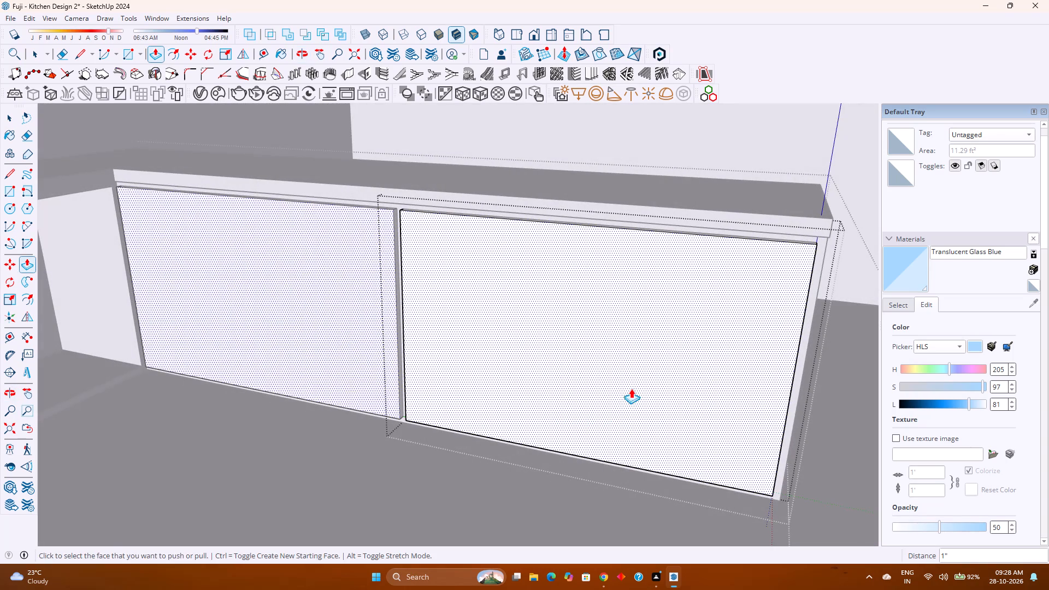
middle_drag(623, 384, 651, 360)
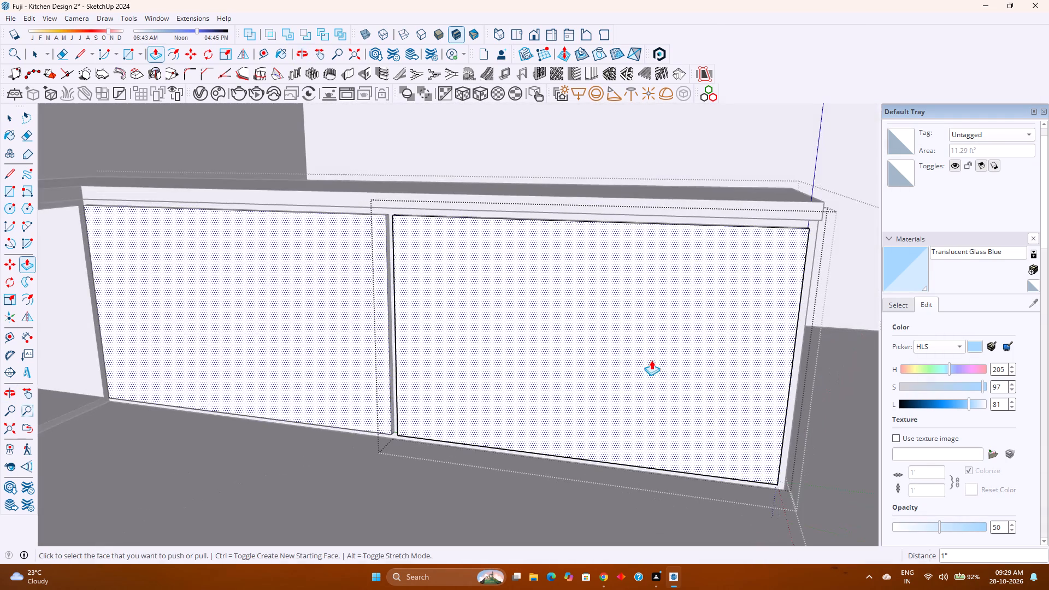
shift+middle_drag(629, 350, 486, 372)
middle_drag(479, 374, 519, 353)
middle_click(520, 353)
scroll(436, 352, up, 4)
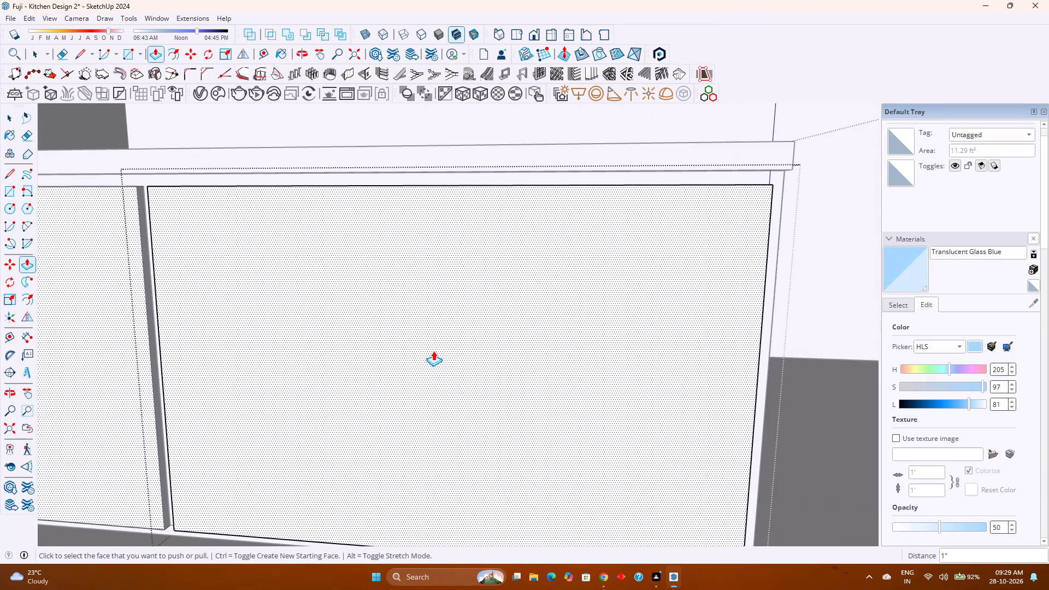
scroll(433, 351, down, 6)
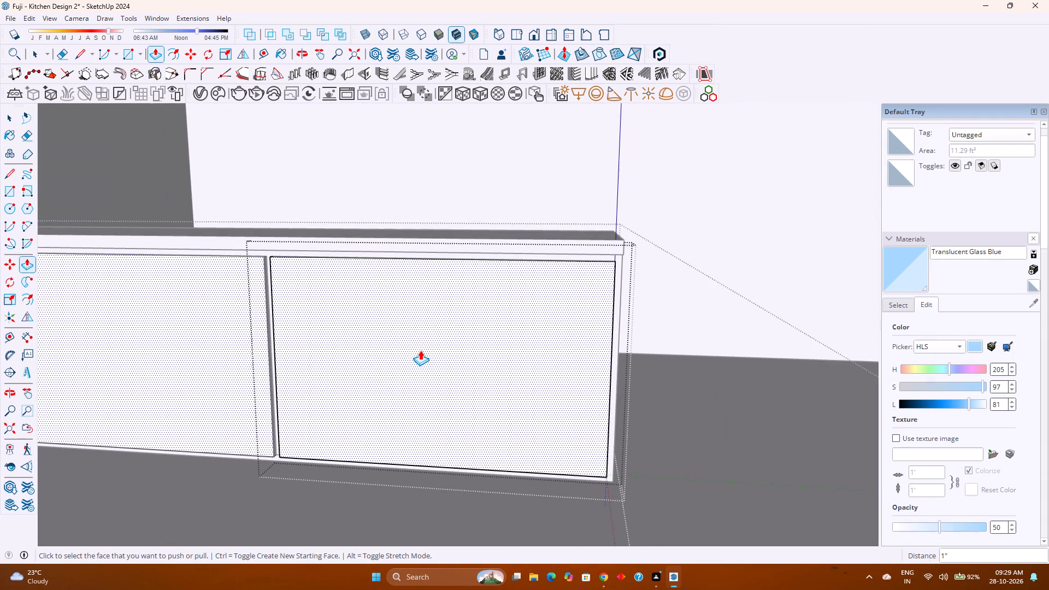
key(space)
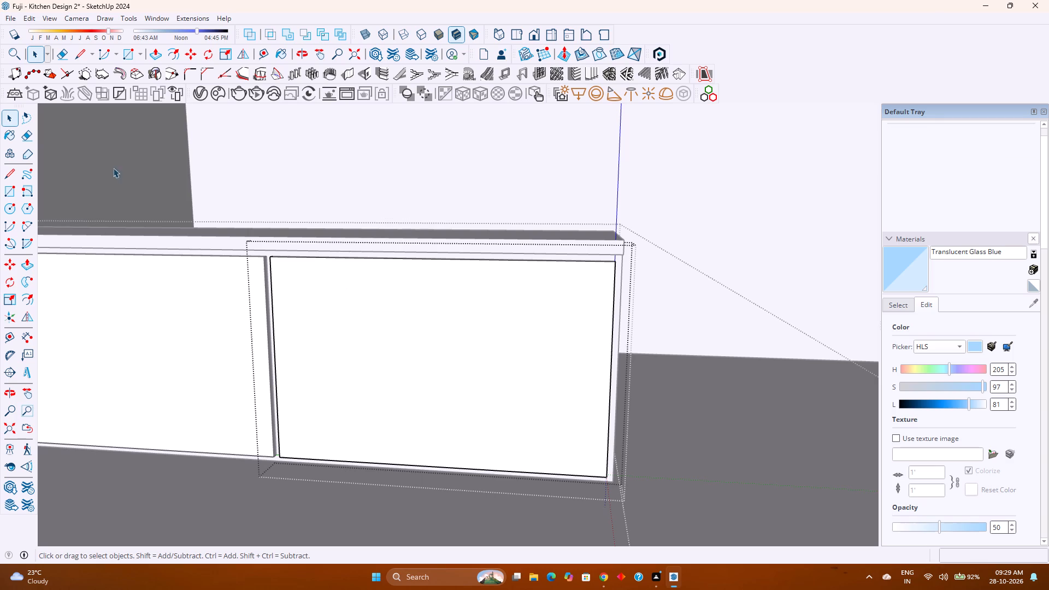
Draw a vertical line about 2' 7 7/8" long from the panel's top-edge midpoint to its bottom edge, splitting the face in two.
click(79, 50)
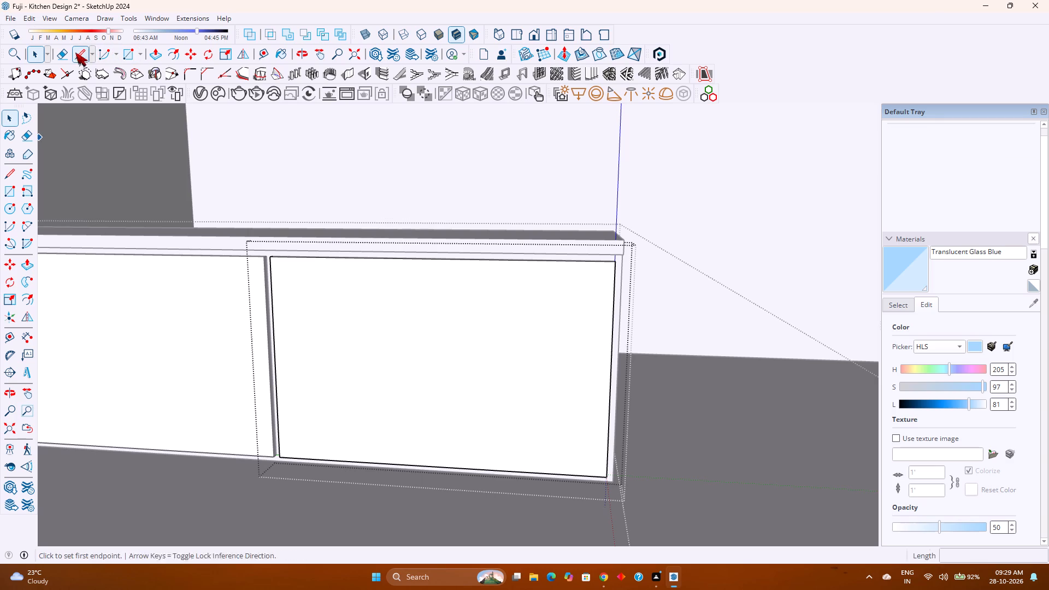
click(434, 258)
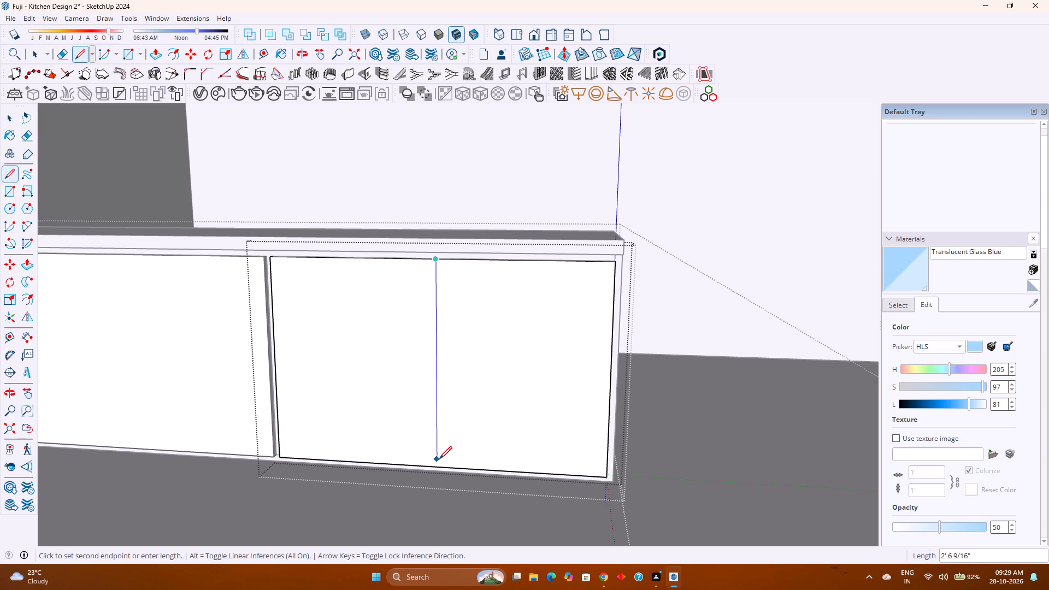
click(439, 466)
scroll(427, 312, up, 2)
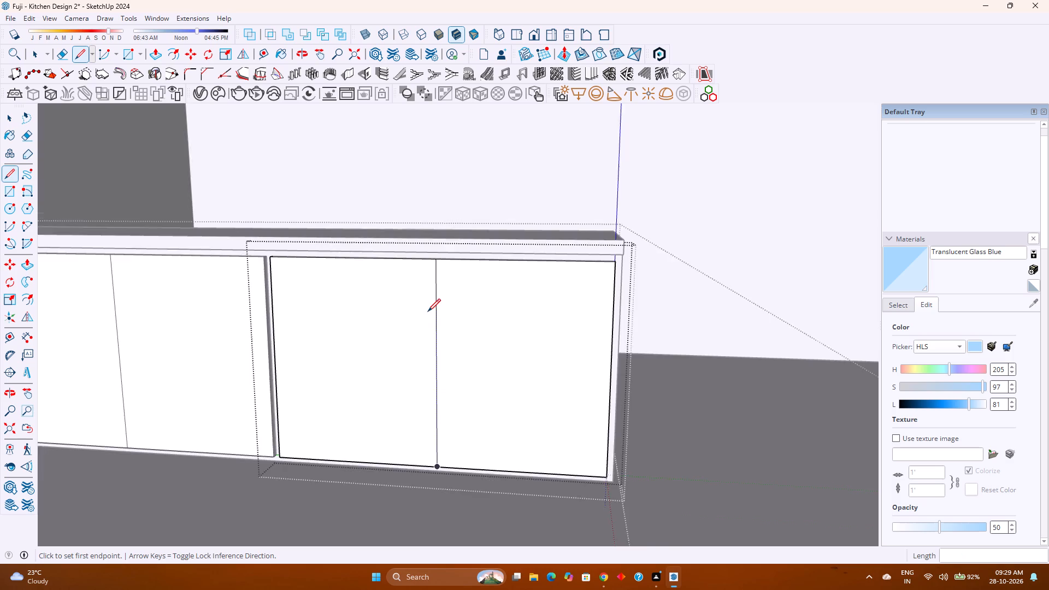
scroll(428, 311, up, 2)
middle_drag(443, 278, 444, 294)
key(space)
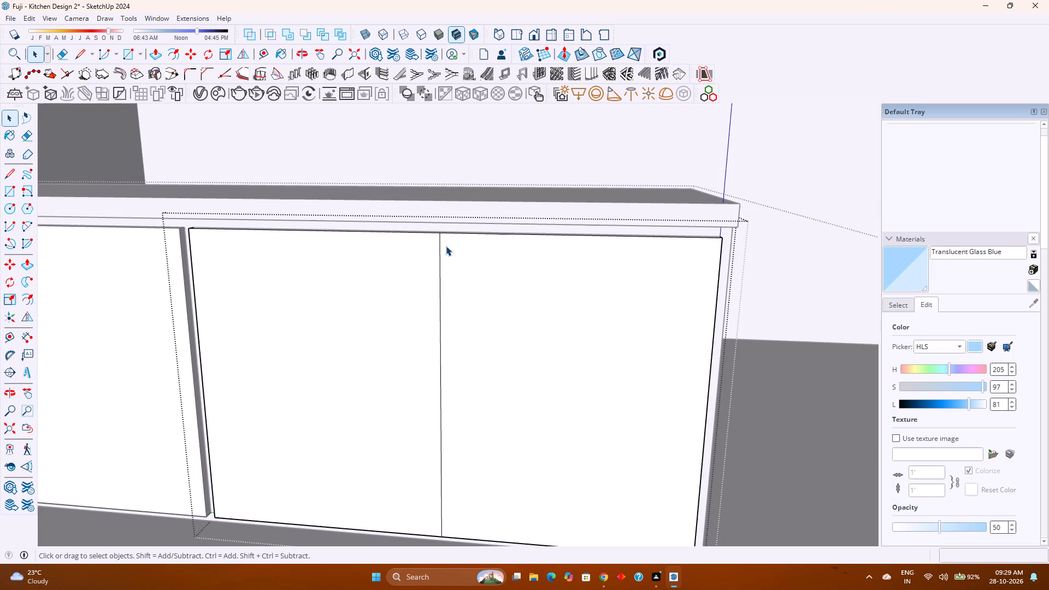
Move the panel's vertical centre line 0.1" along the green axis toward the corner.
click(438, 244)
scroll(438, 244, up, 1)
click(439, 243)
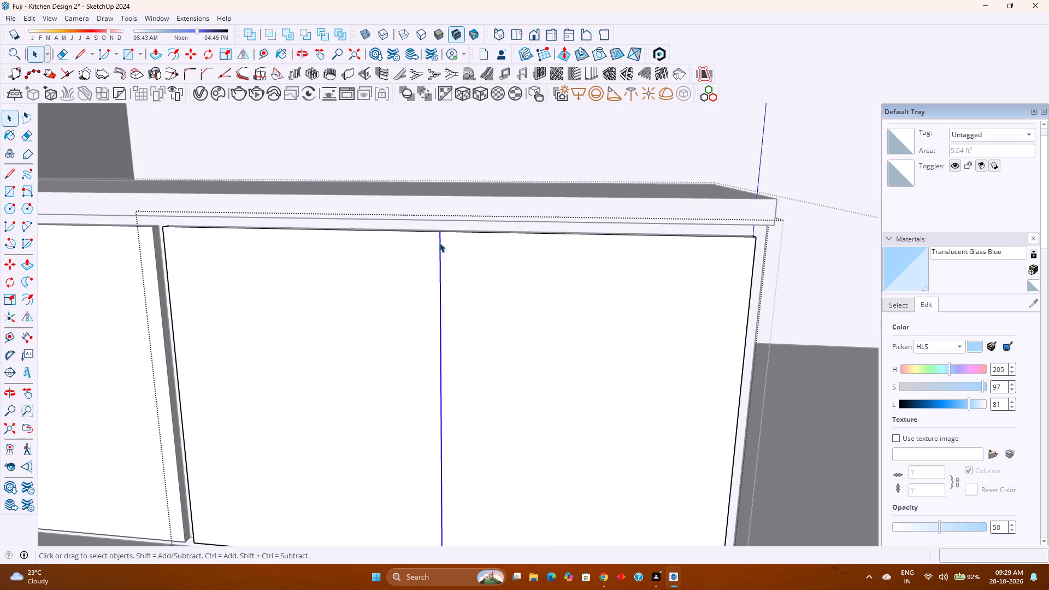
key(m)
scroll(439, 233, up, 5)
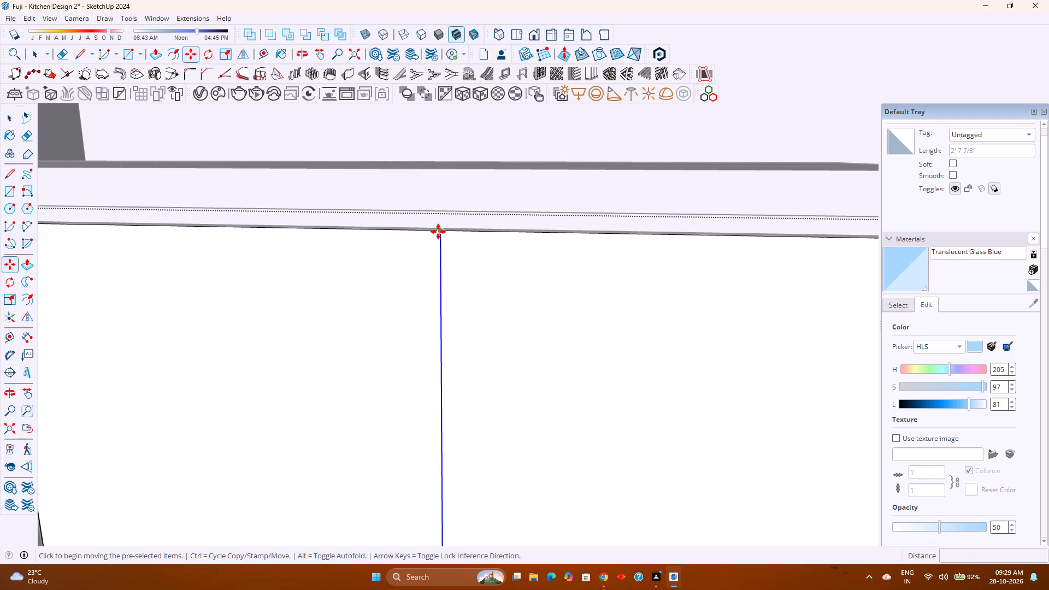
click(438, 232)
key(Left)
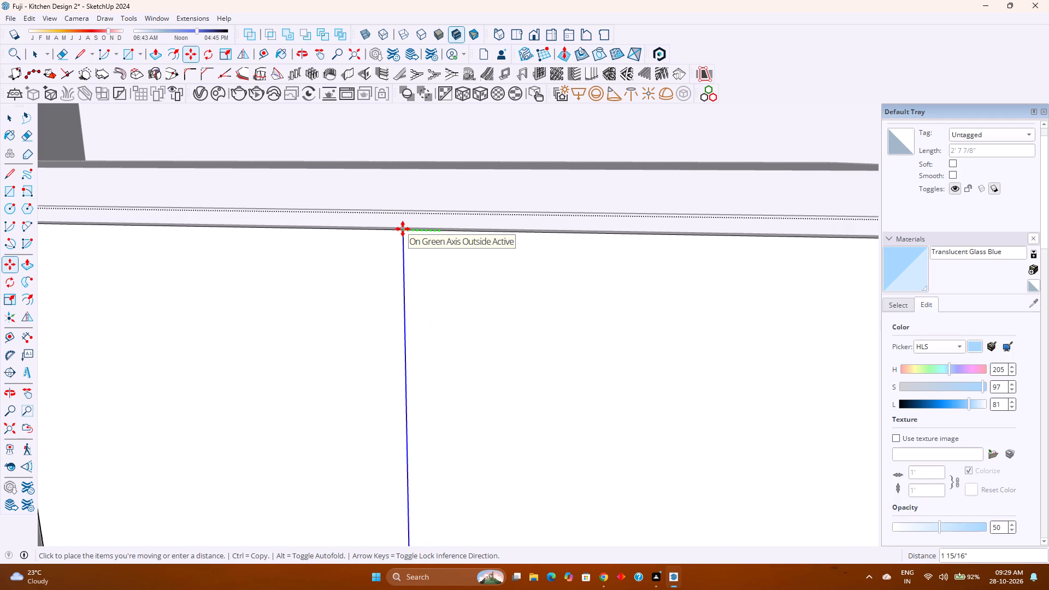
text(0.)
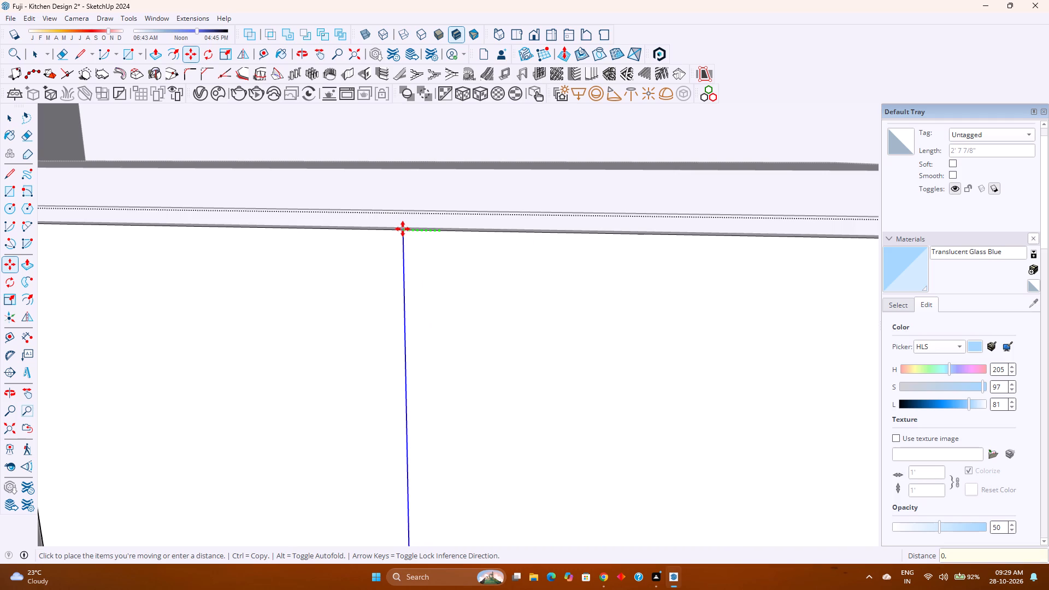
key(1)
key(Return)
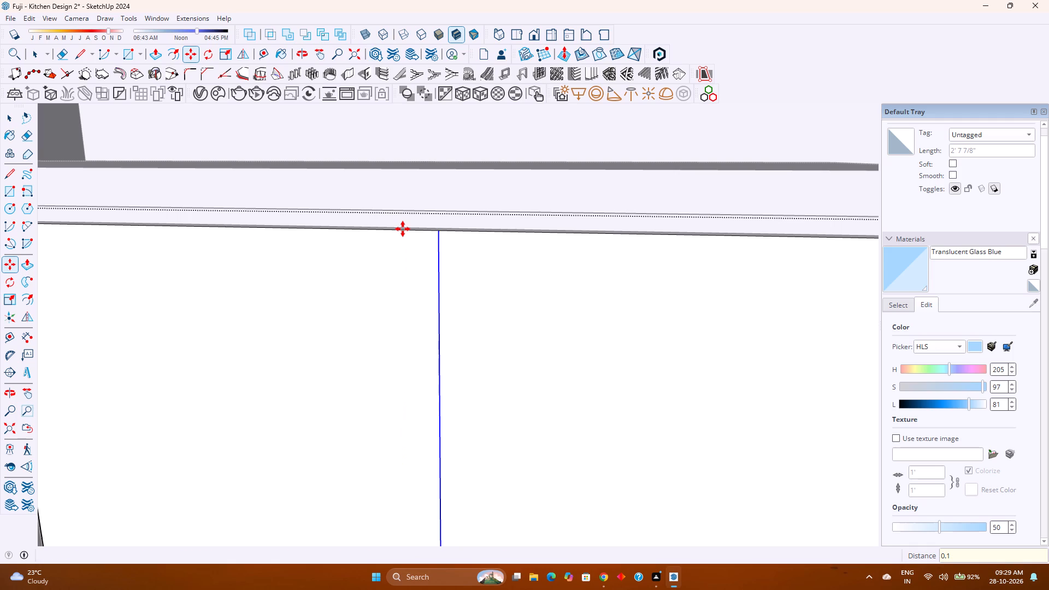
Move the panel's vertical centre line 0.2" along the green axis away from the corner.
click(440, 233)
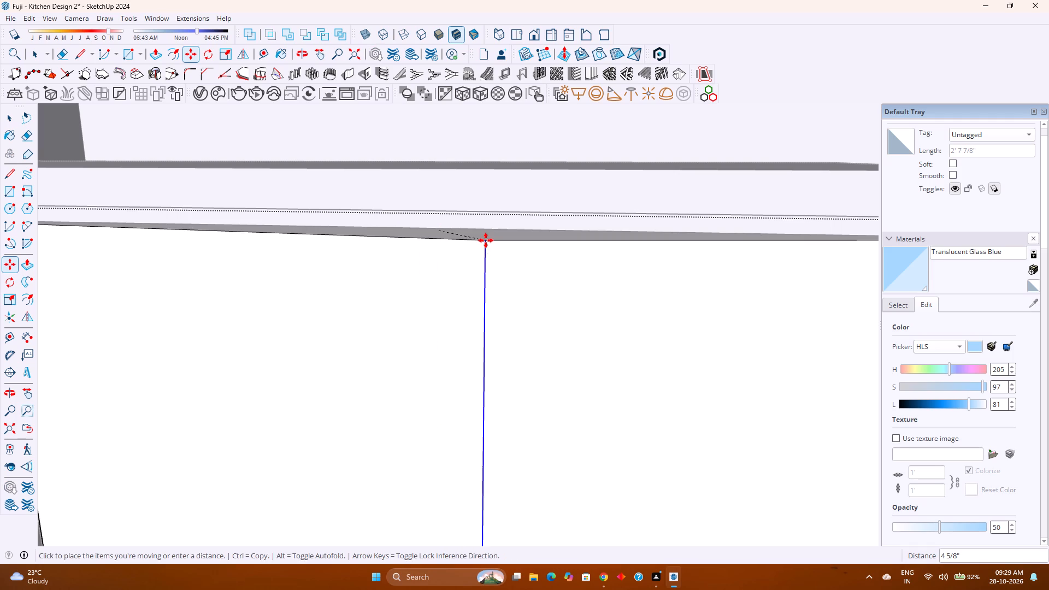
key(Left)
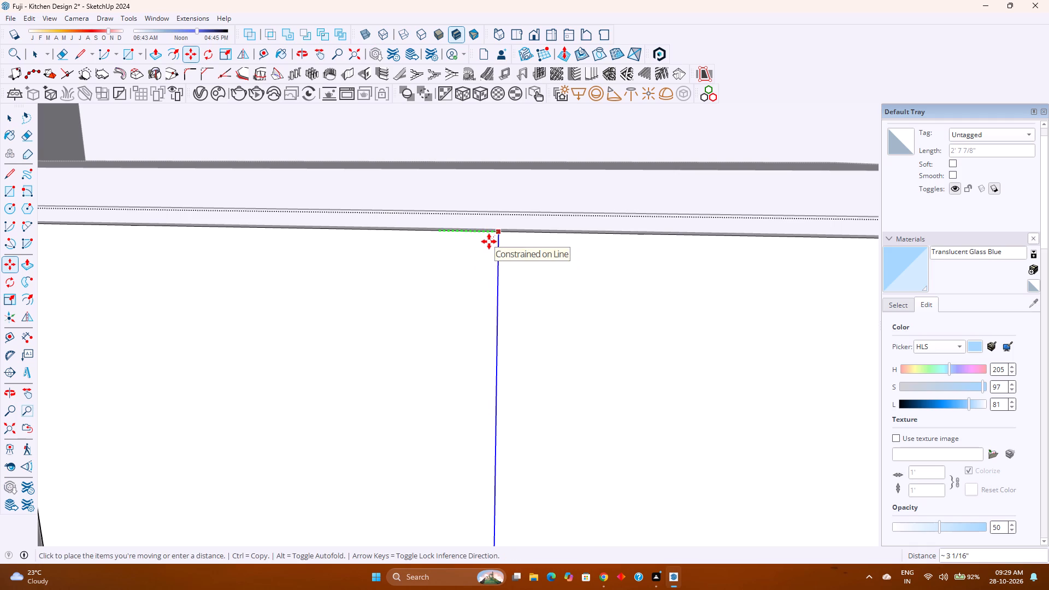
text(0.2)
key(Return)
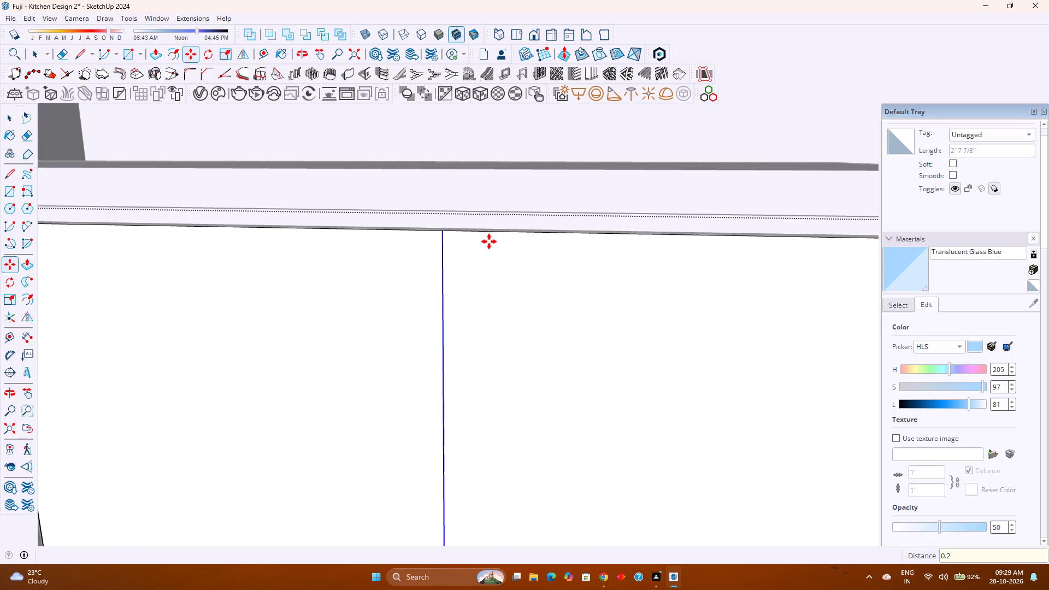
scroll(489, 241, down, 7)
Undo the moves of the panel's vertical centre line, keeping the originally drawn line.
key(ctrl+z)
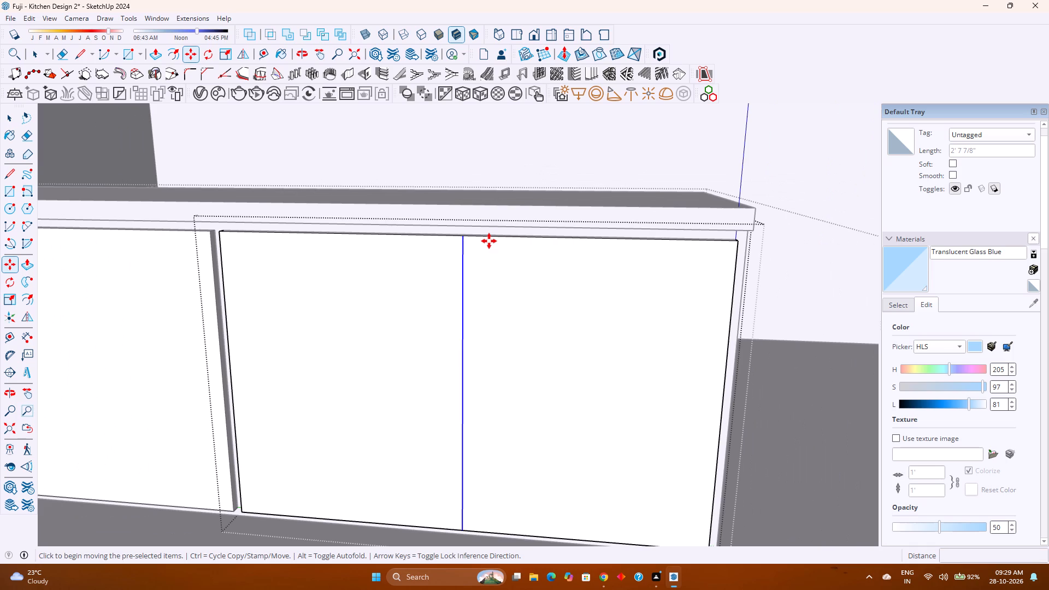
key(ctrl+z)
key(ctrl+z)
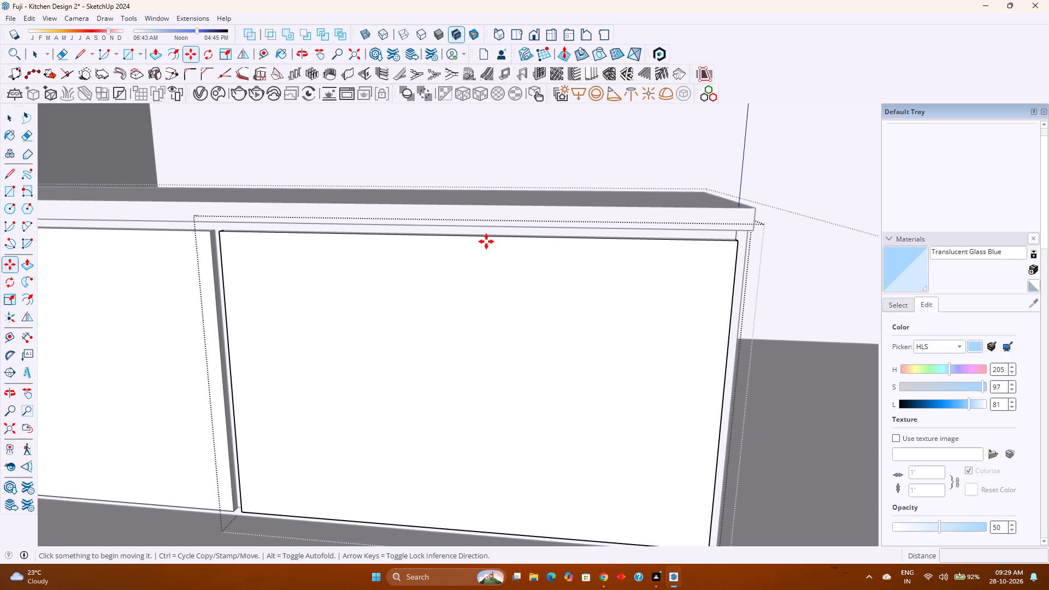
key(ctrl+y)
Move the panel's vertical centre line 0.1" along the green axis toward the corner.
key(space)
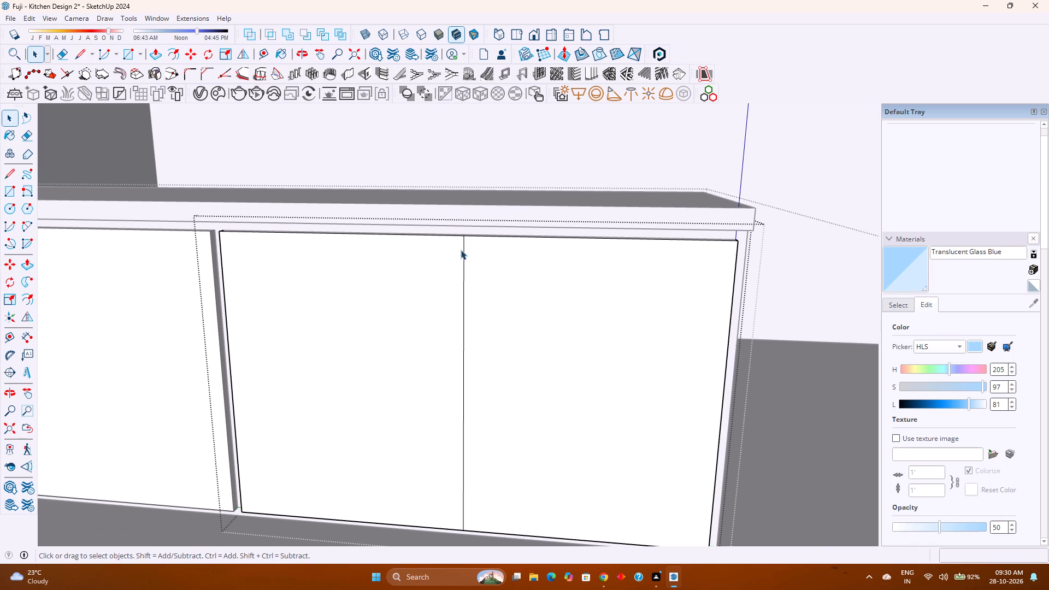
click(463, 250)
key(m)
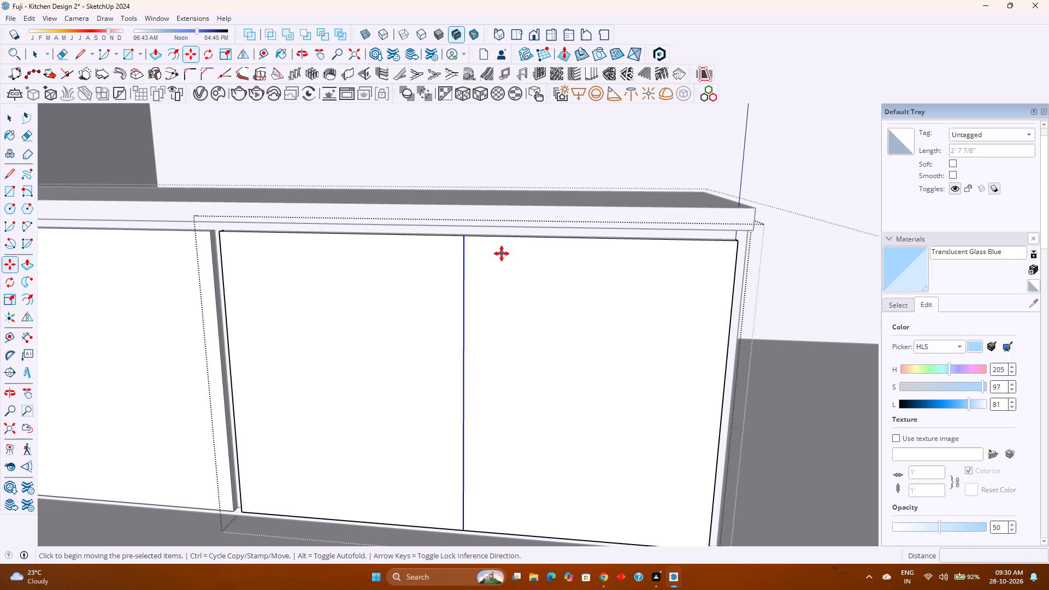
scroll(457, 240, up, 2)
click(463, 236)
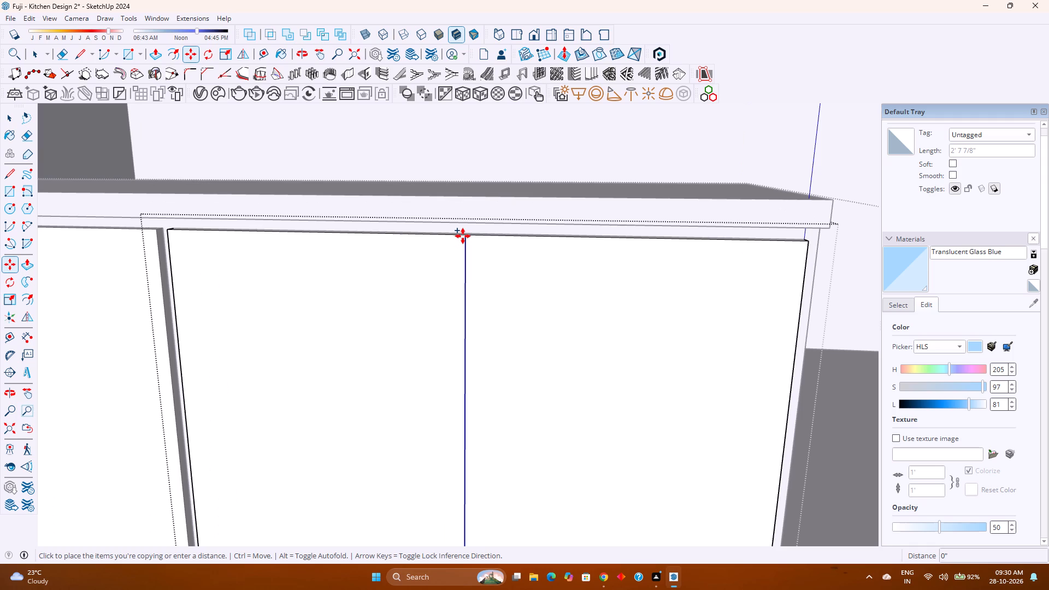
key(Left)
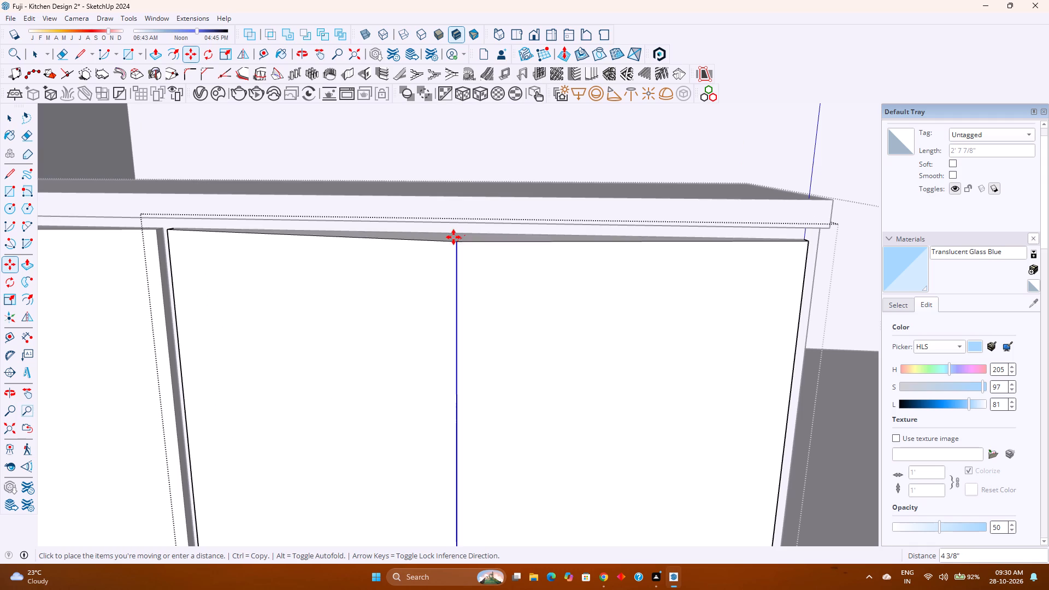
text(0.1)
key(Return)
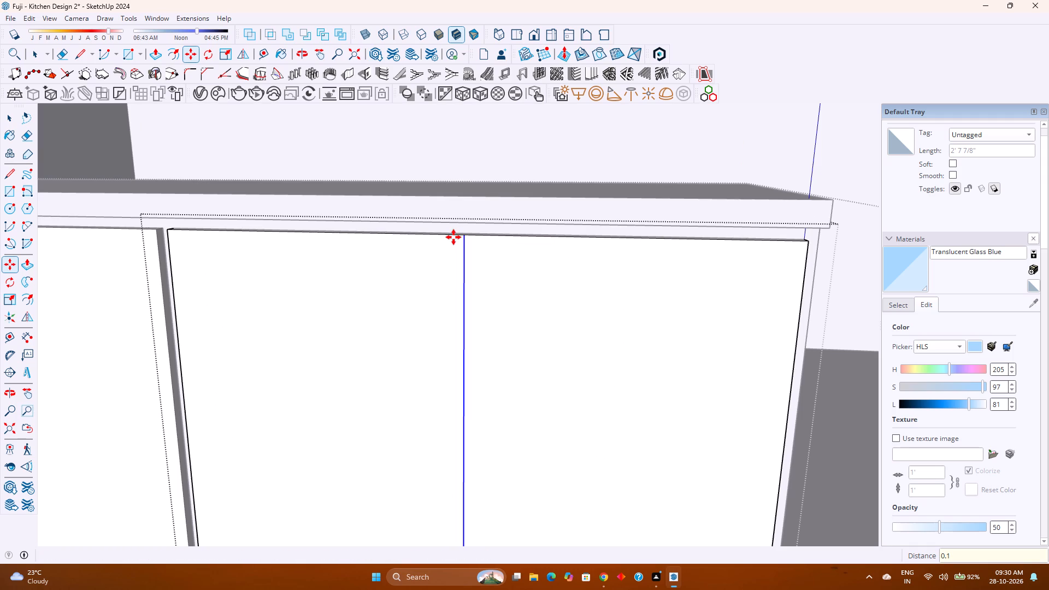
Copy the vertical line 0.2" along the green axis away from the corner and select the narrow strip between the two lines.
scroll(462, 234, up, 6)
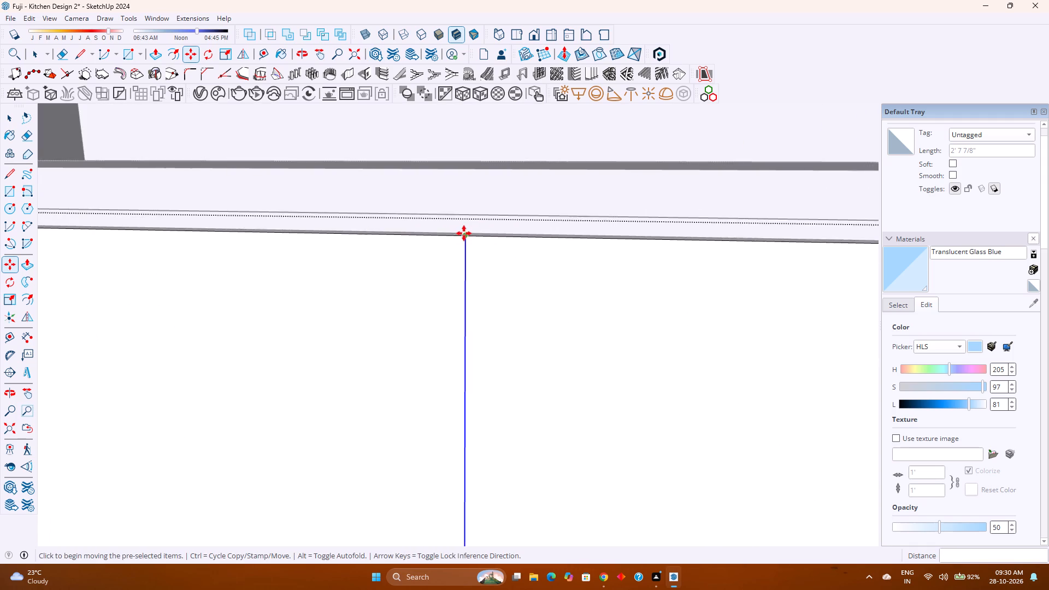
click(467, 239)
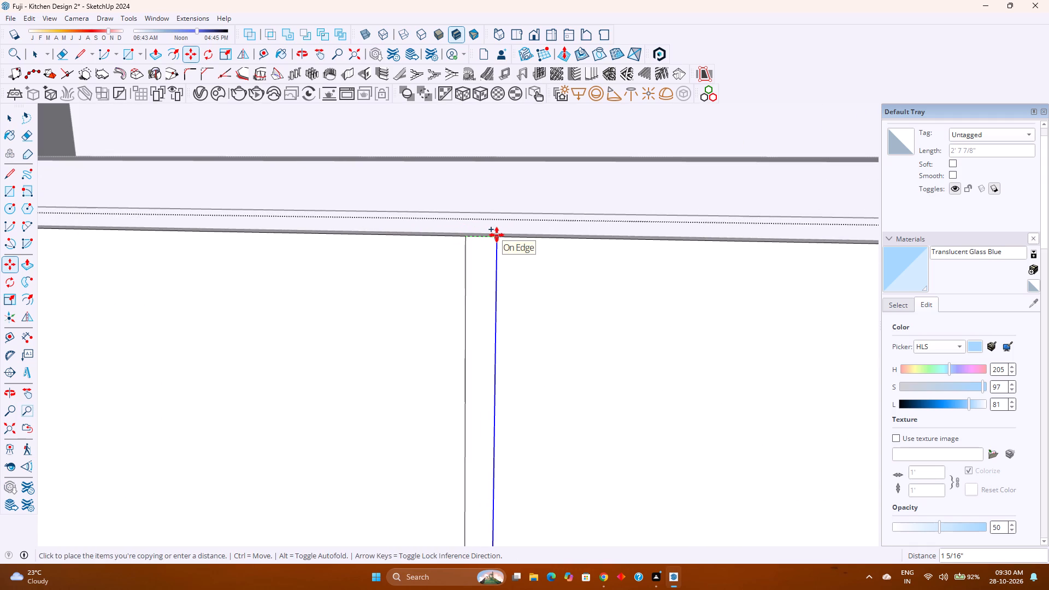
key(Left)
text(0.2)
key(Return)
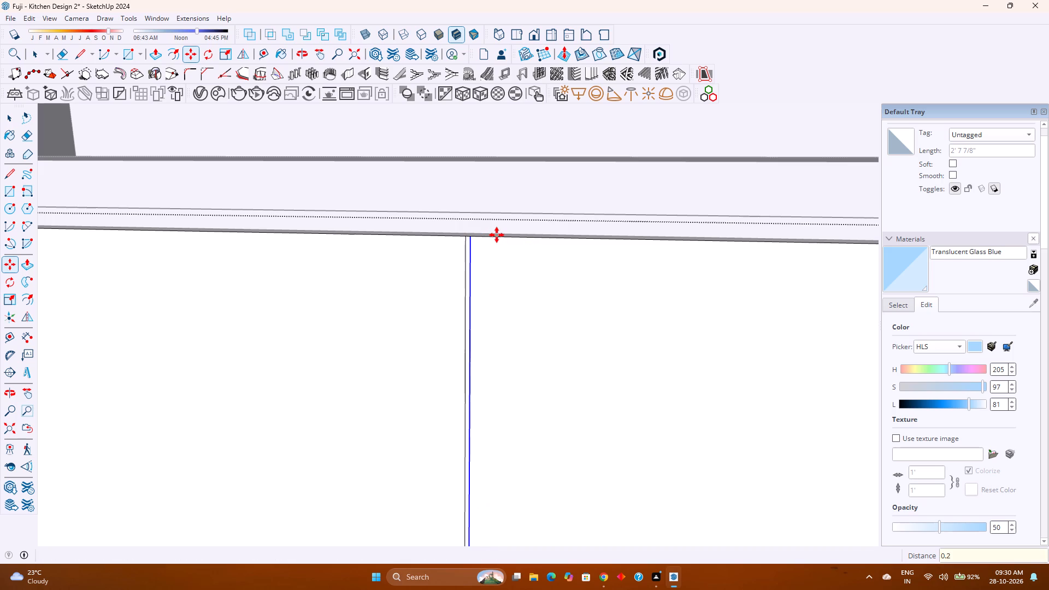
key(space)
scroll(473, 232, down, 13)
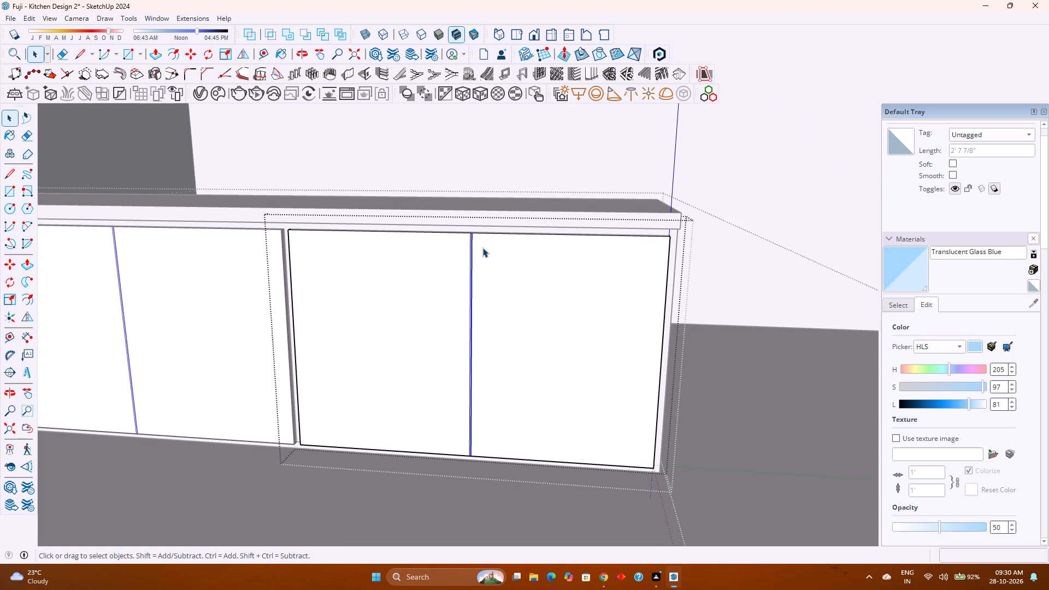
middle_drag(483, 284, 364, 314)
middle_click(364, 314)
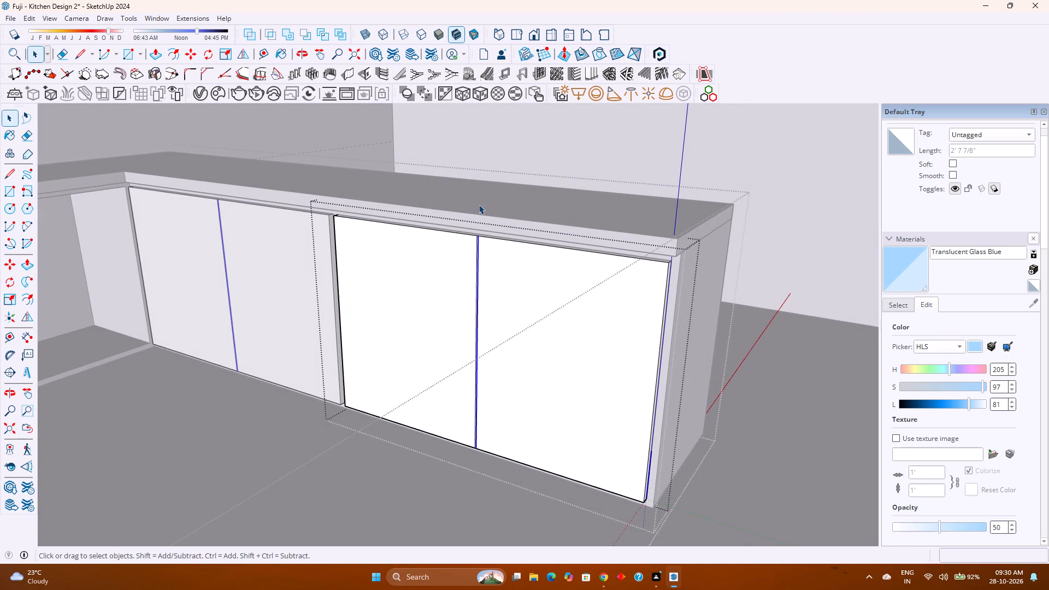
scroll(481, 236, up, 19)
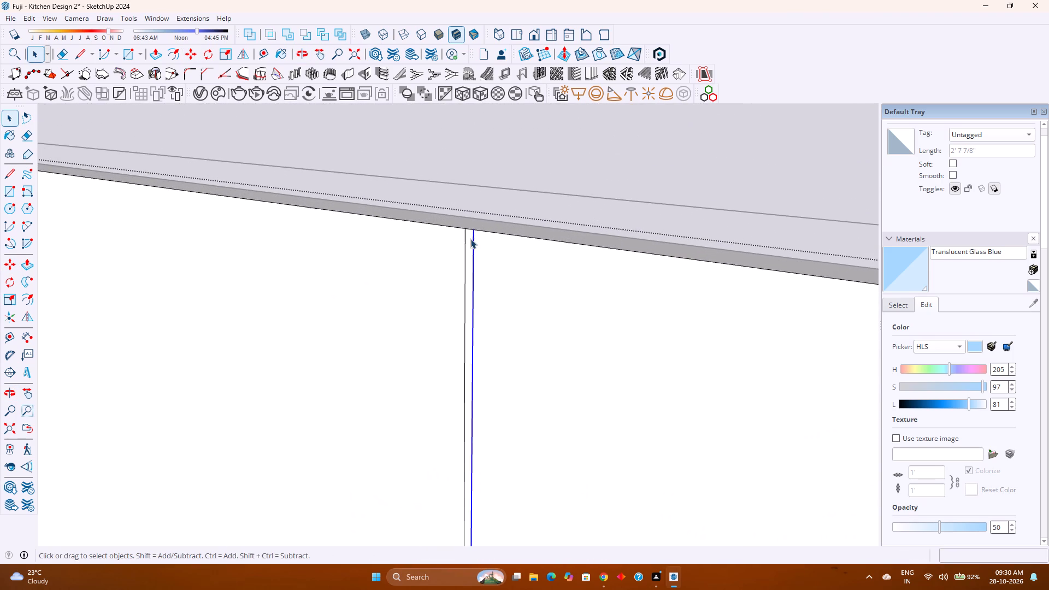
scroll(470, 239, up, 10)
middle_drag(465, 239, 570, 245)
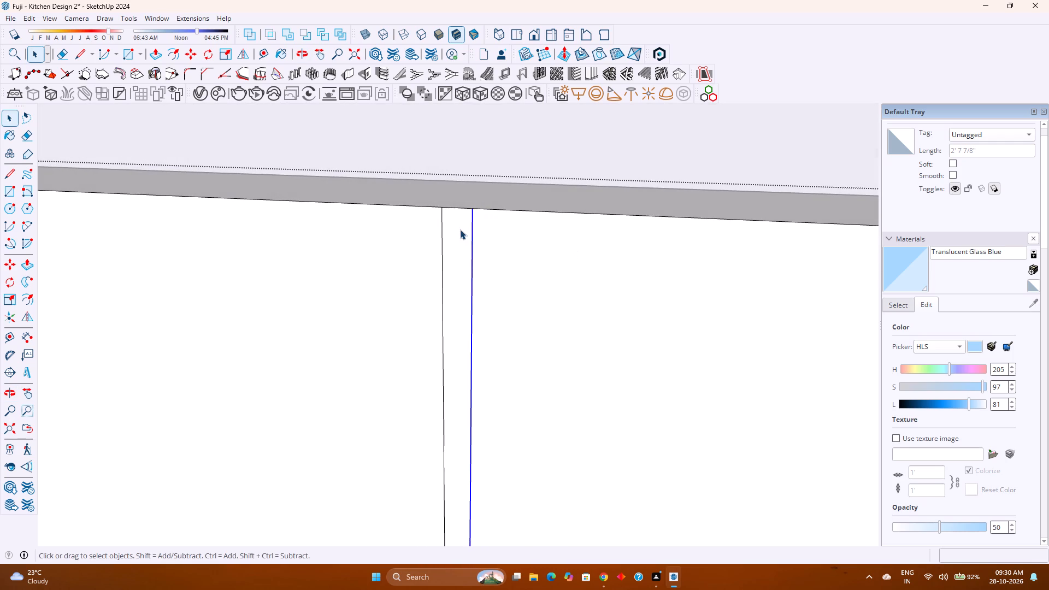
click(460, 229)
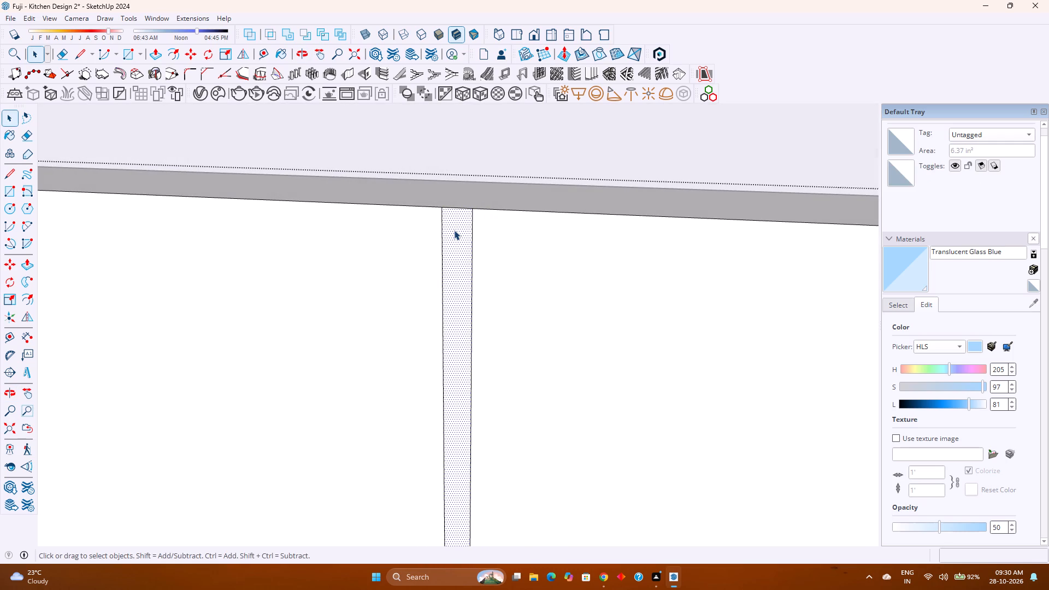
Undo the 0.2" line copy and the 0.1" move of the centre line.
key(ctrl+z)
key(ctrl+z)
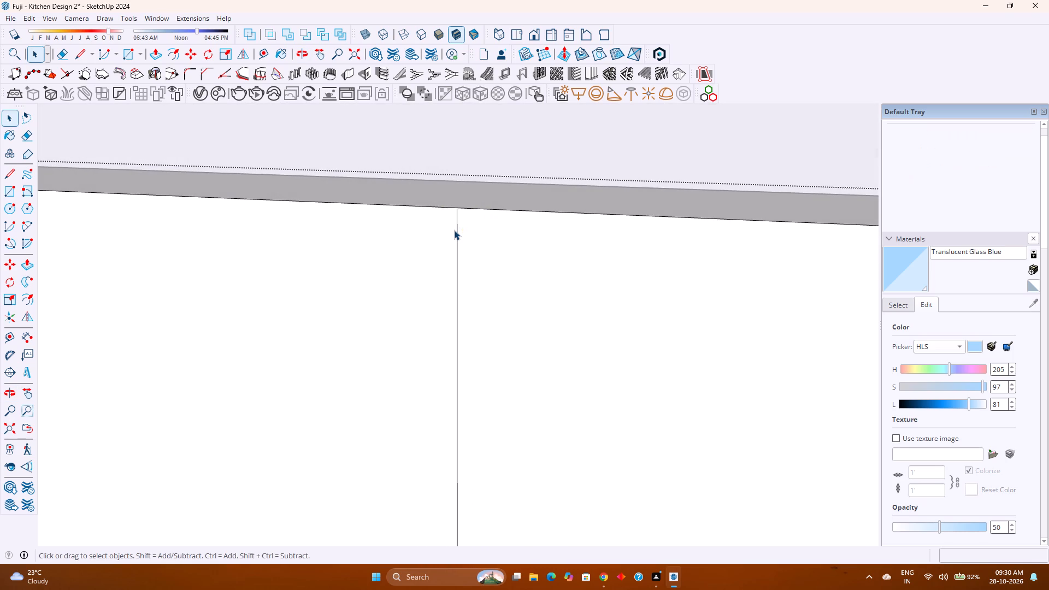
Move the panel's vertical centre line 0.05" along the green axis toward the corner.
key(space)
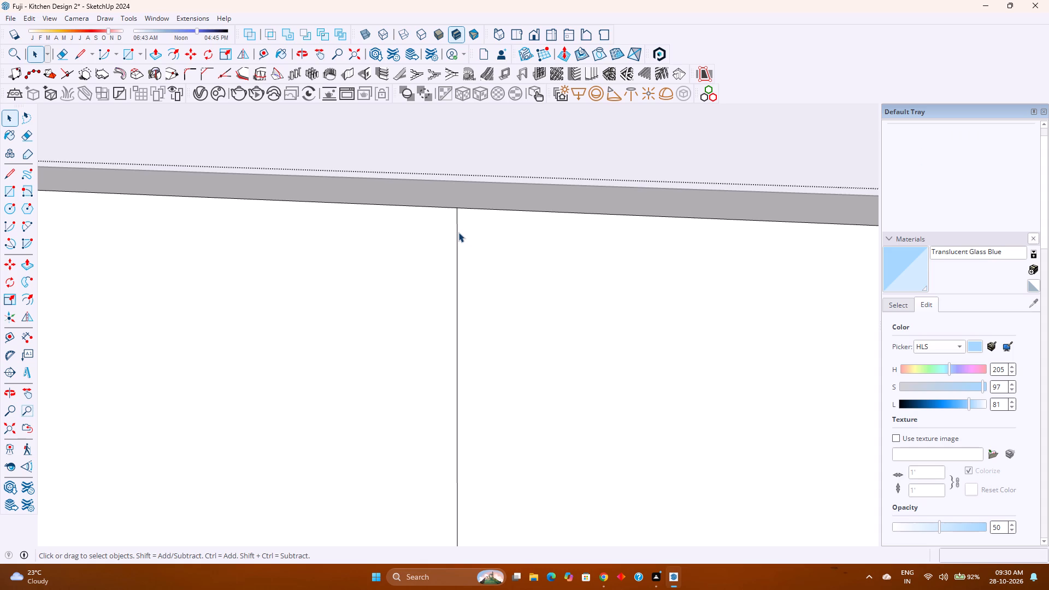
click(457, 241)
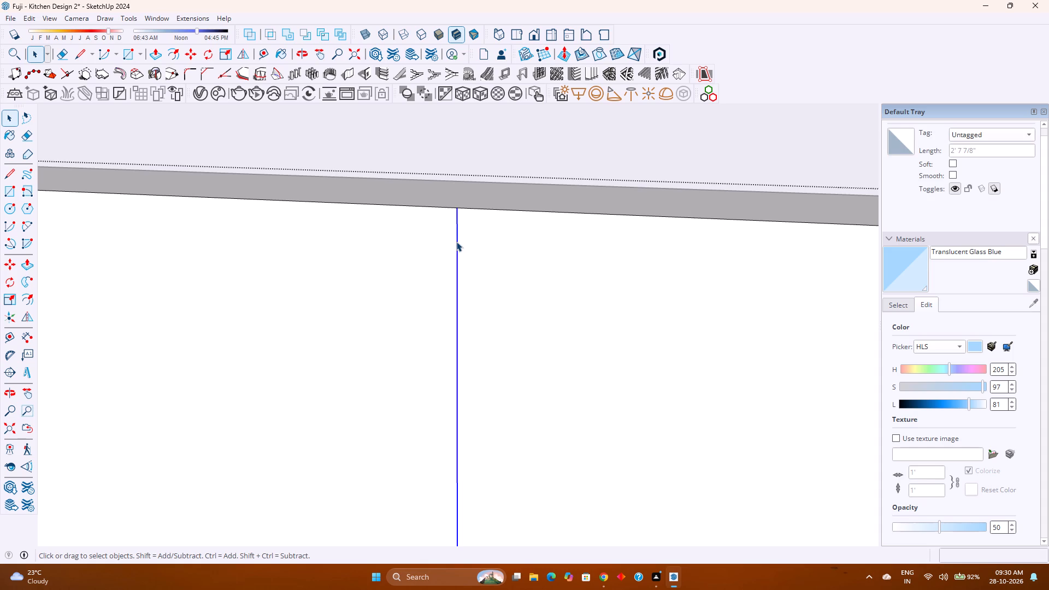
key(m)
click(461, 208)
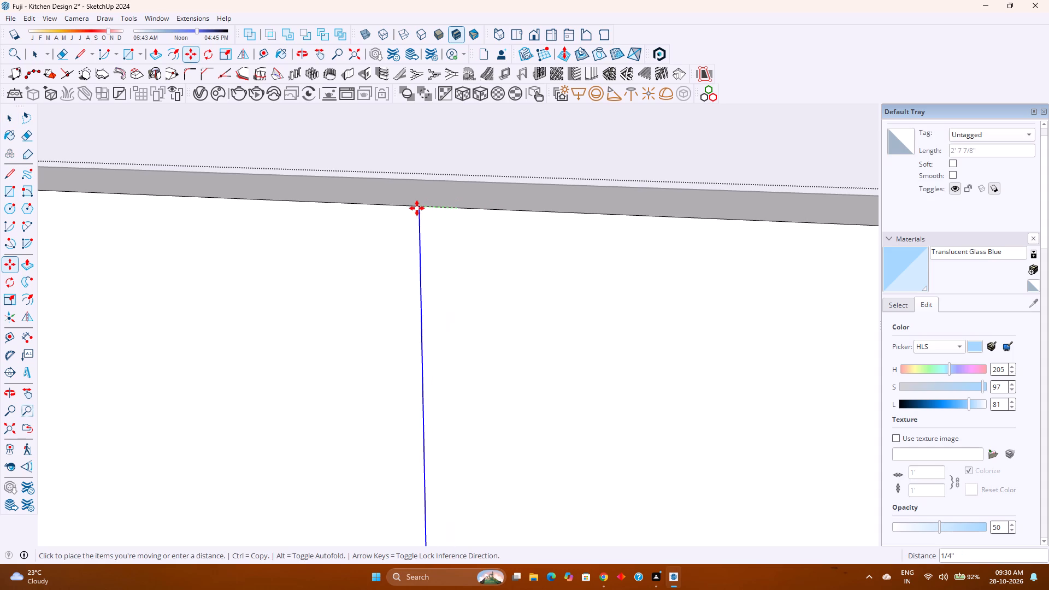
key(Left)
text(0.0)
key(5)
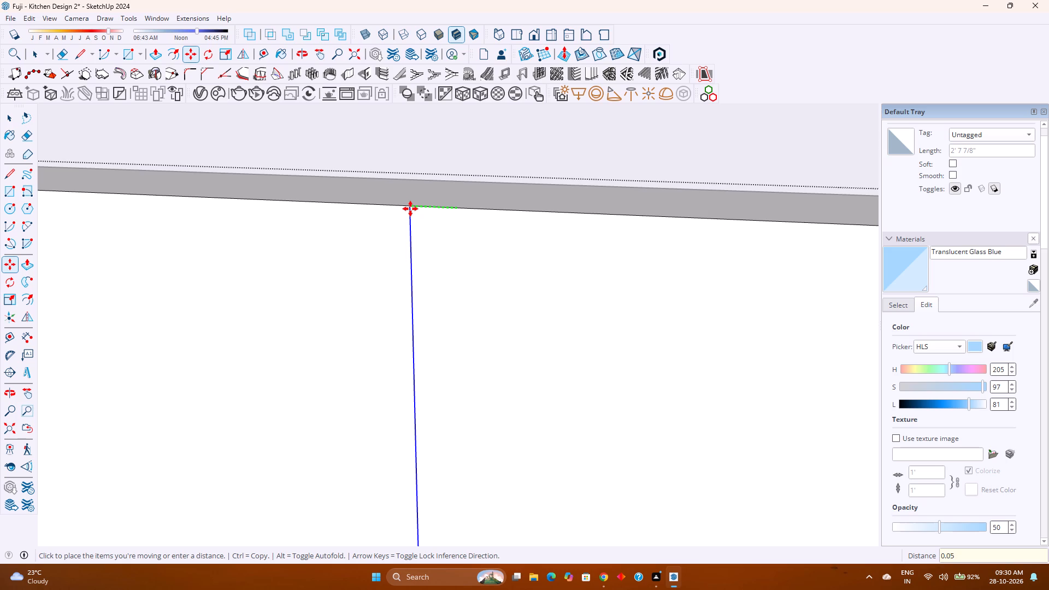
key(Return)
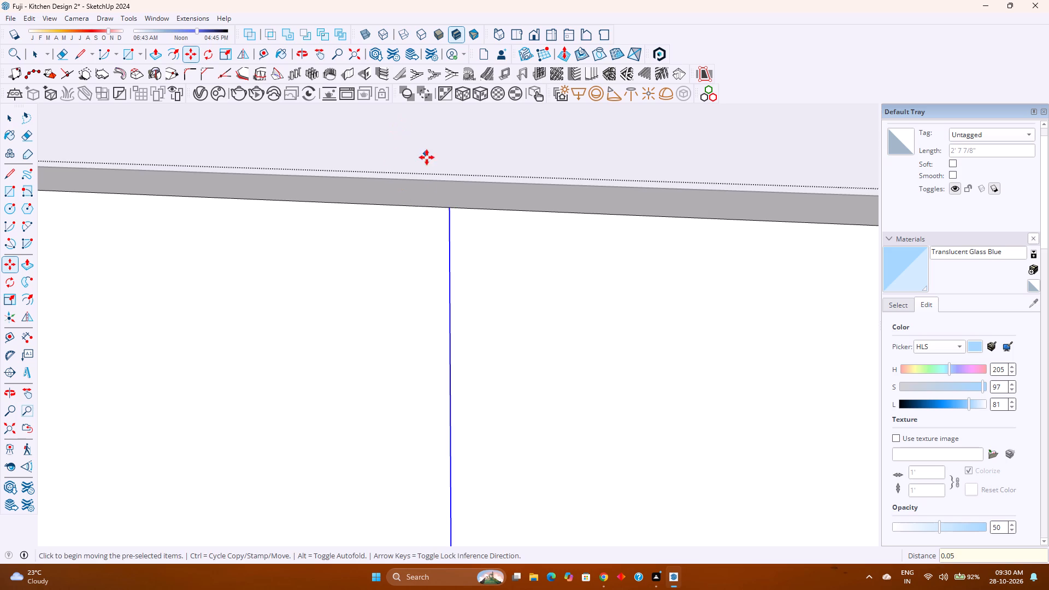
Copy the vertical line 0.1" along the green axis away from the corner to outline a narrow gap strip.
click(451, 209)
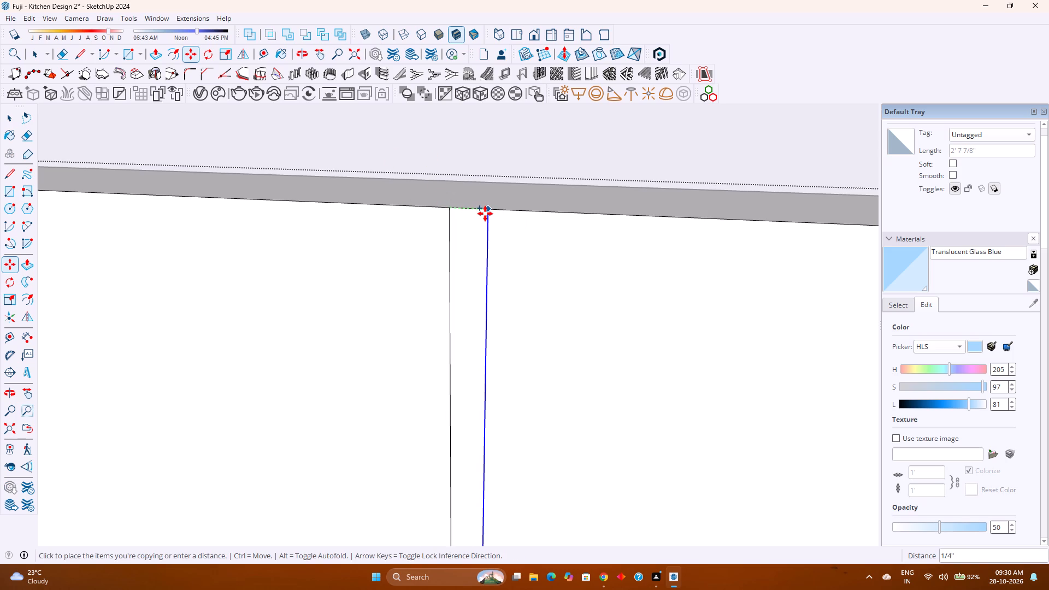
text(0.1)
key(Return)
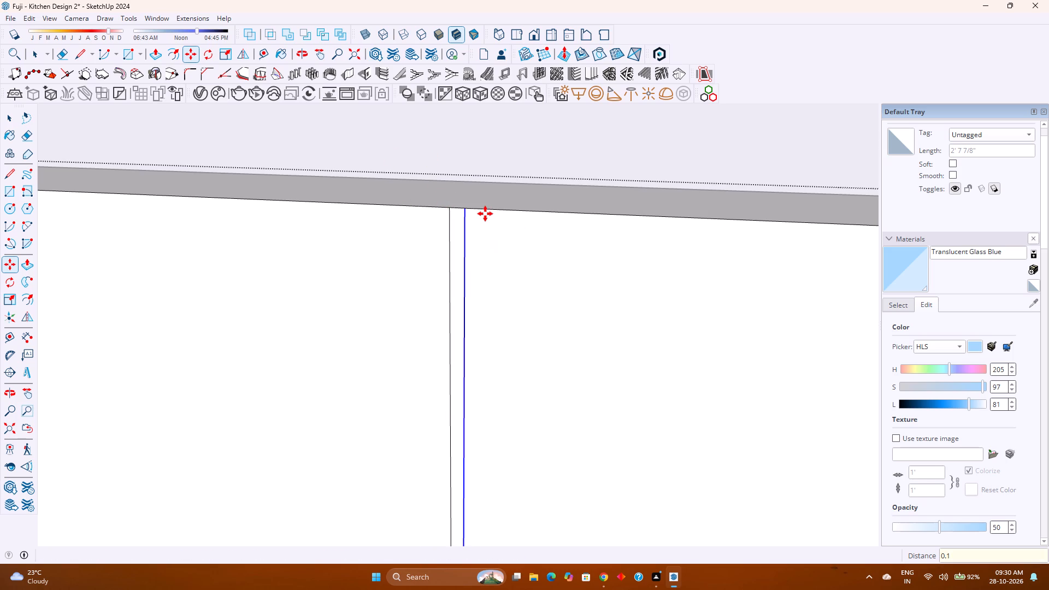
Push/Pull the narrow strip between the two lines inward 1", through the panel thickness.
key(p)
click(451, 223)
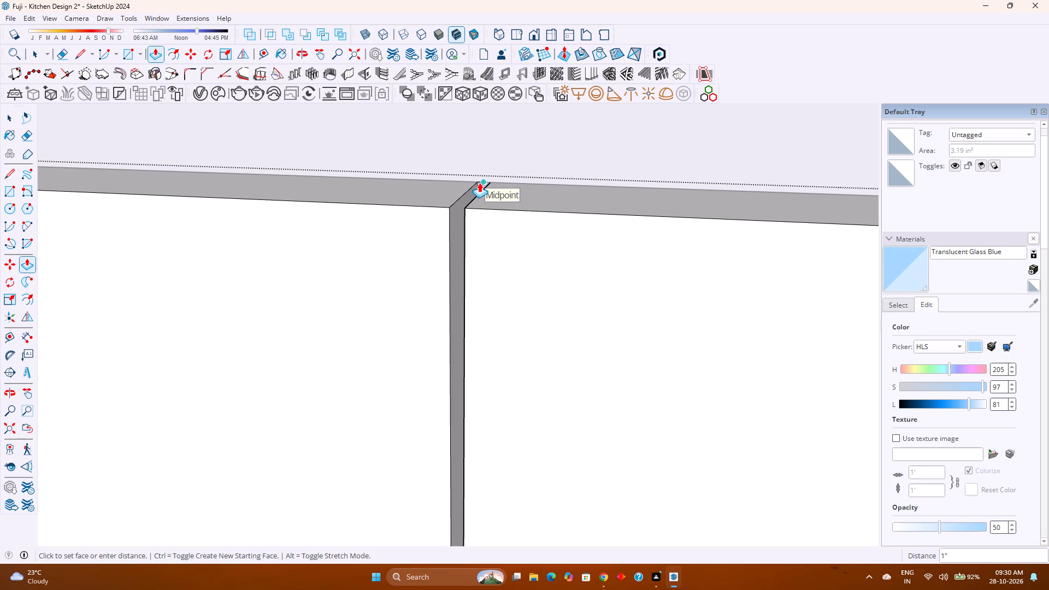
click(479, 182)
Delete the narrow face left at the back of the gap between the two shutter leaves.
scroll(479, 182, up, 7)
middle_drag(480, 182, 538, 178)
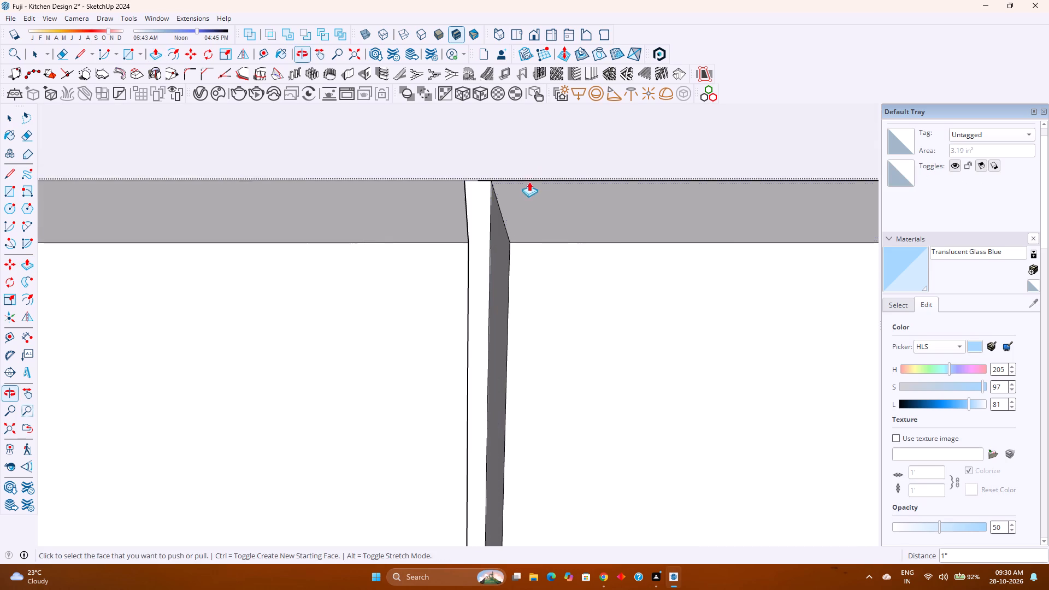
key(space)
click(480, 204)
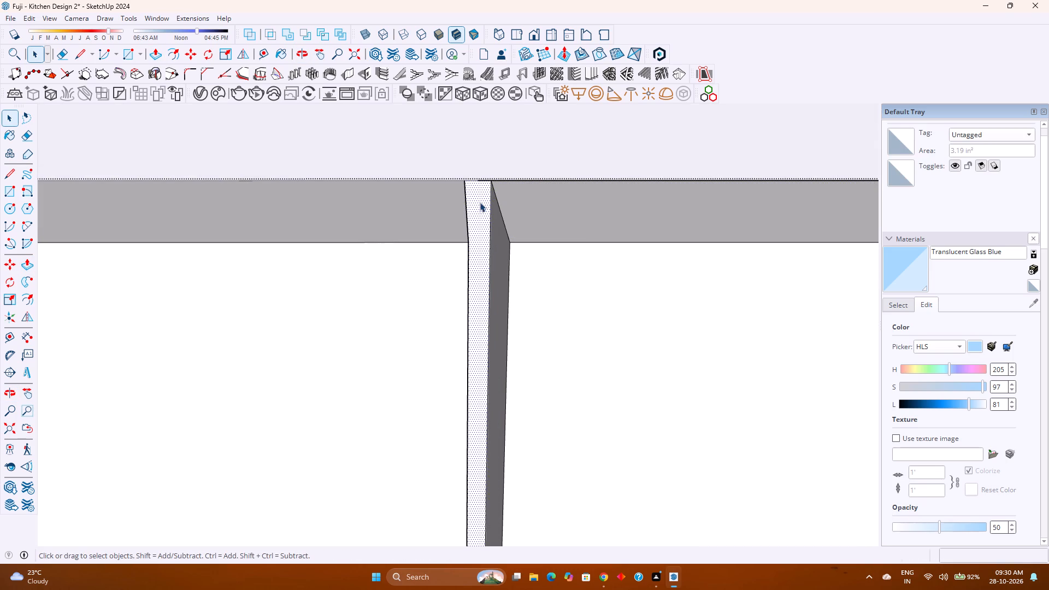
key(Delete)
Offset the front-face outlines of both shutter leaves inward by 1" to form their frame borders.
scroll(479, 201, down, 19)
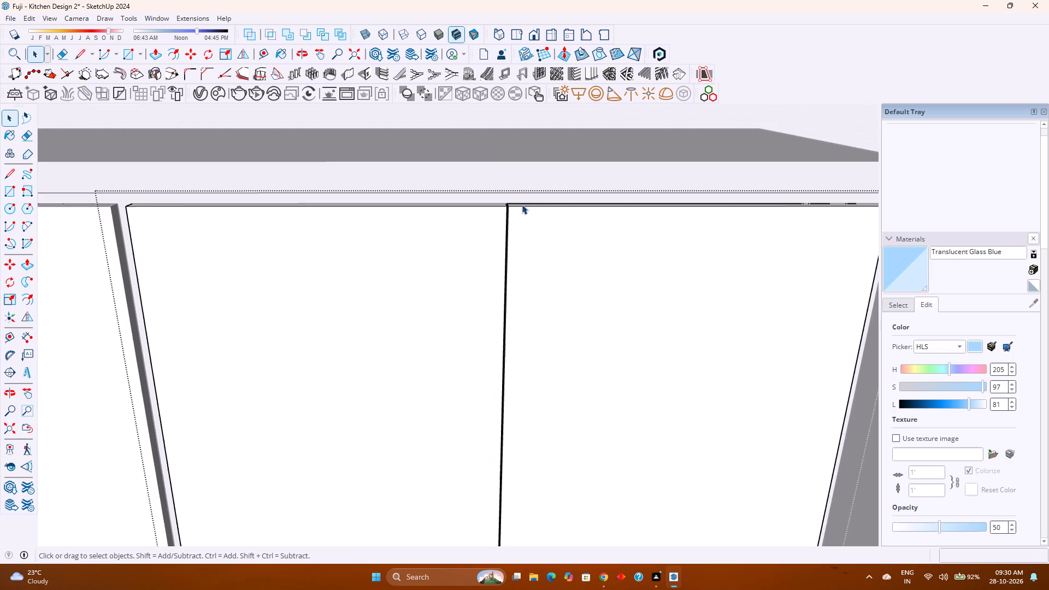
scroll(522, 204, down, 4)
scroll(558, 270, down, 2)
middle_click(558, 269)
middle_drag(558, 269, 464, 273)
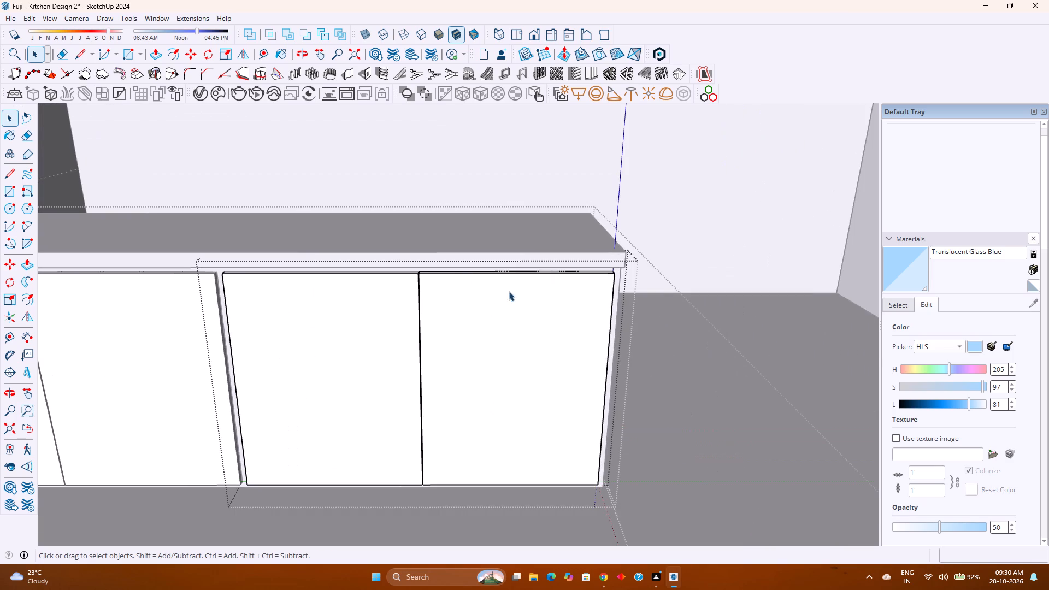
scroll(509, 291, down, 5)
middle_drag(522, 326, 478, 282)
middle_click(478, 282)
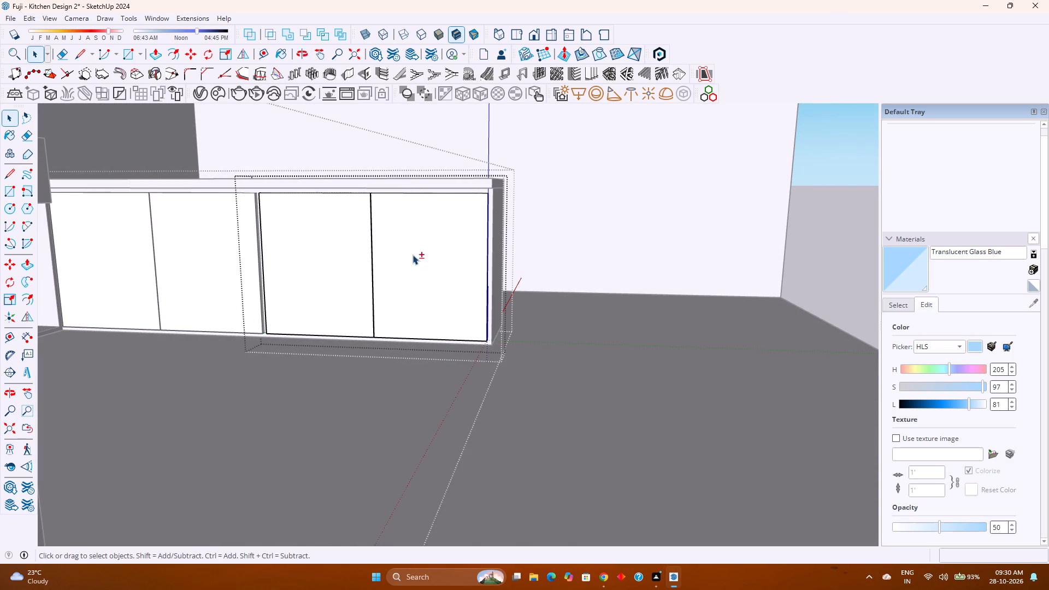
shift+middle_drag(412, 255, 477, 290)
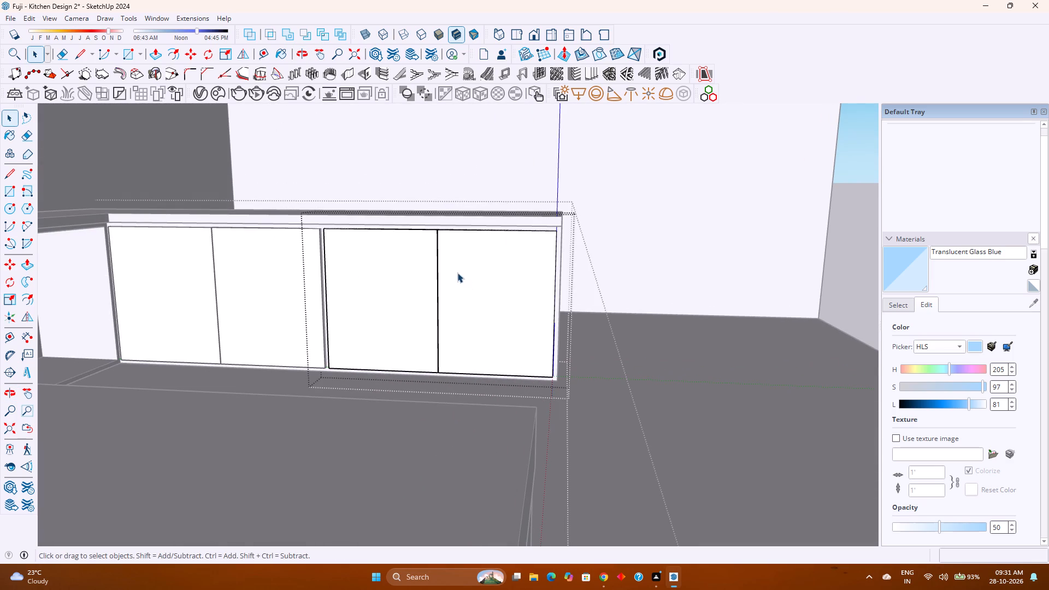
double_click(371, 271)
scroll(371, 271, up, 4)
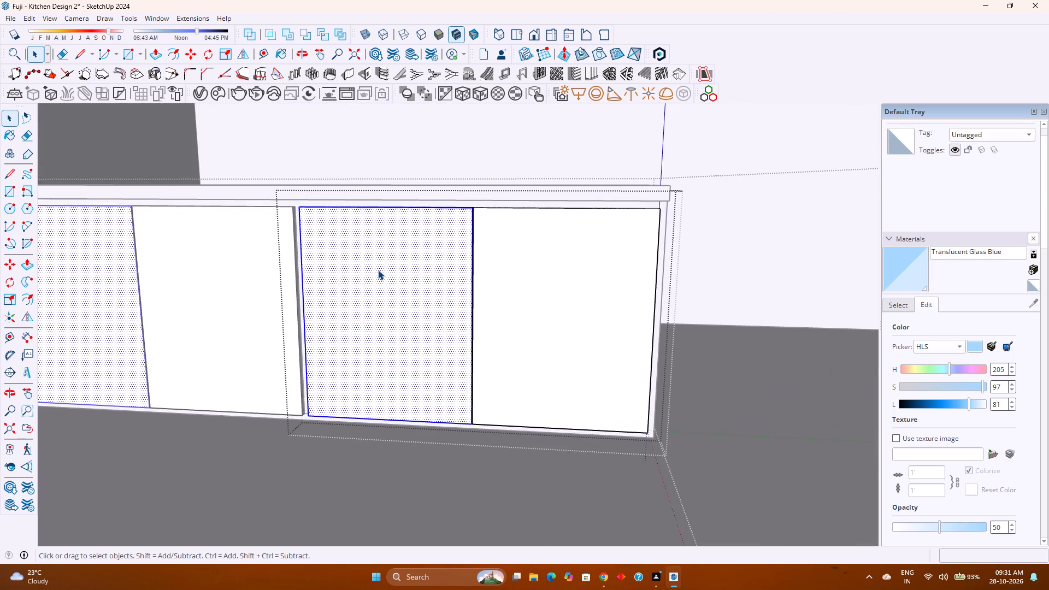
scroll(378, 270, up, 2)
middle_drag(379, 270, 338, 346)
click(349, 323)
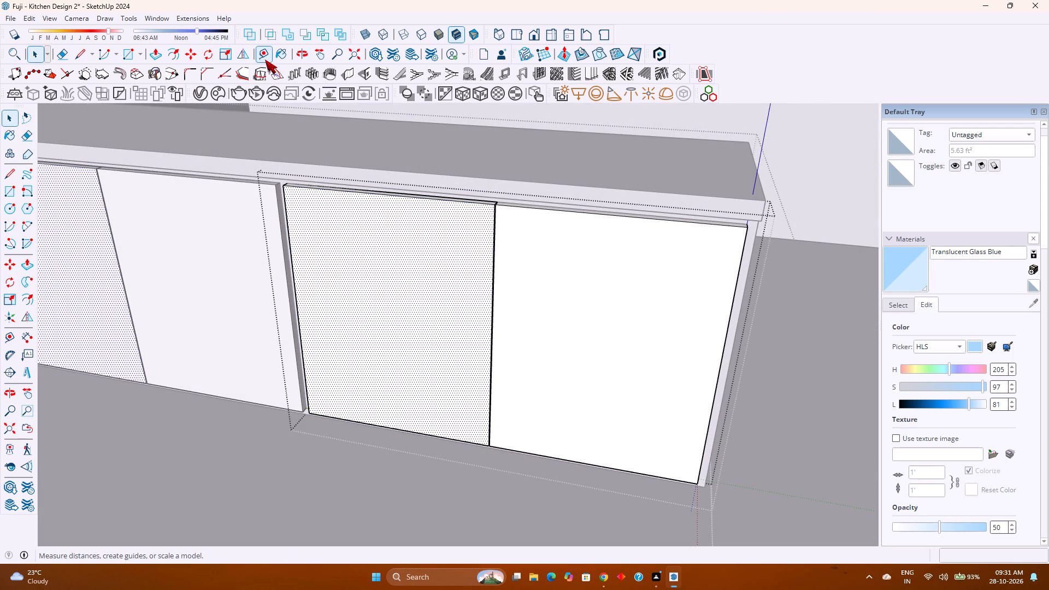
key(Escape)
click(413, 274)
double_click(412, 273)
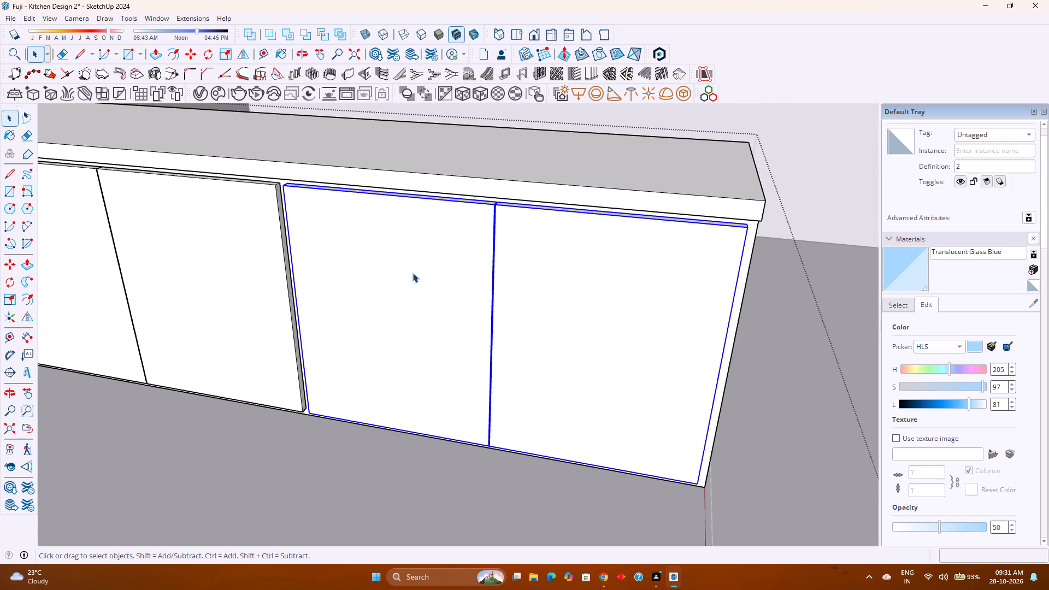
click(170, 62)
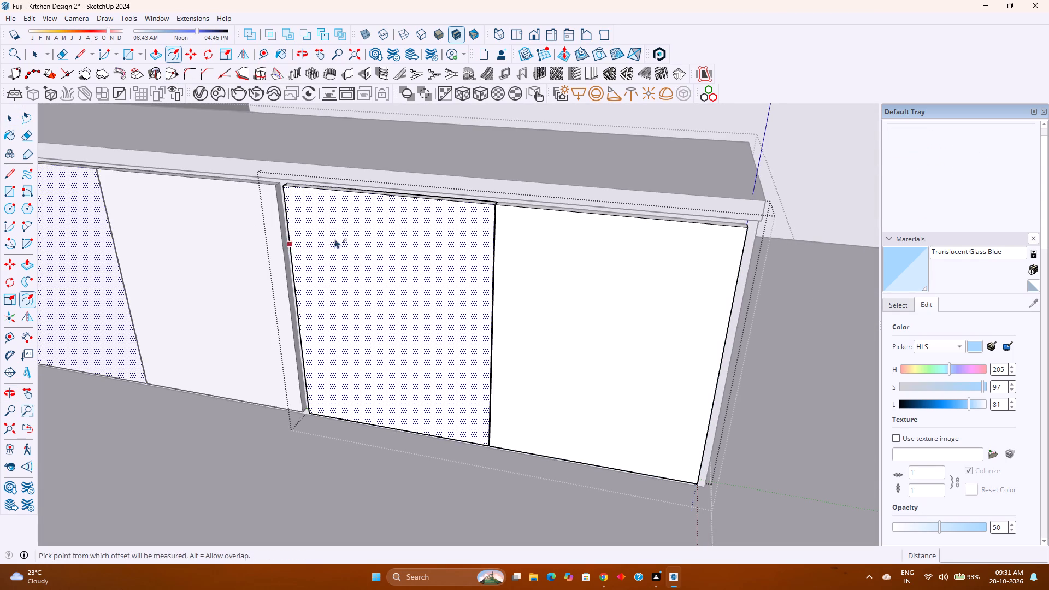
click(346, 208)
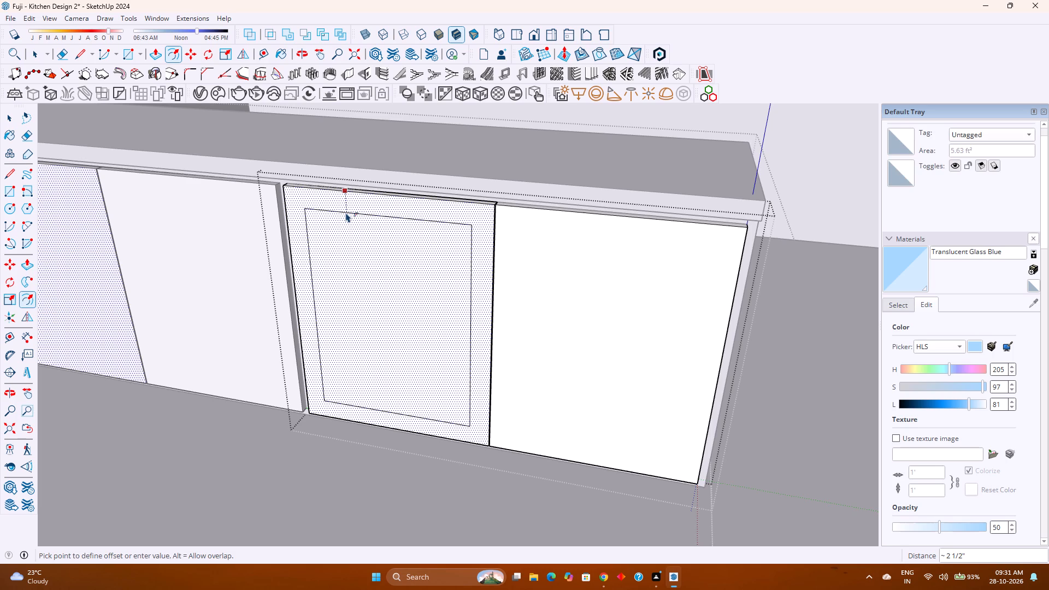
key(1)
key(Return)
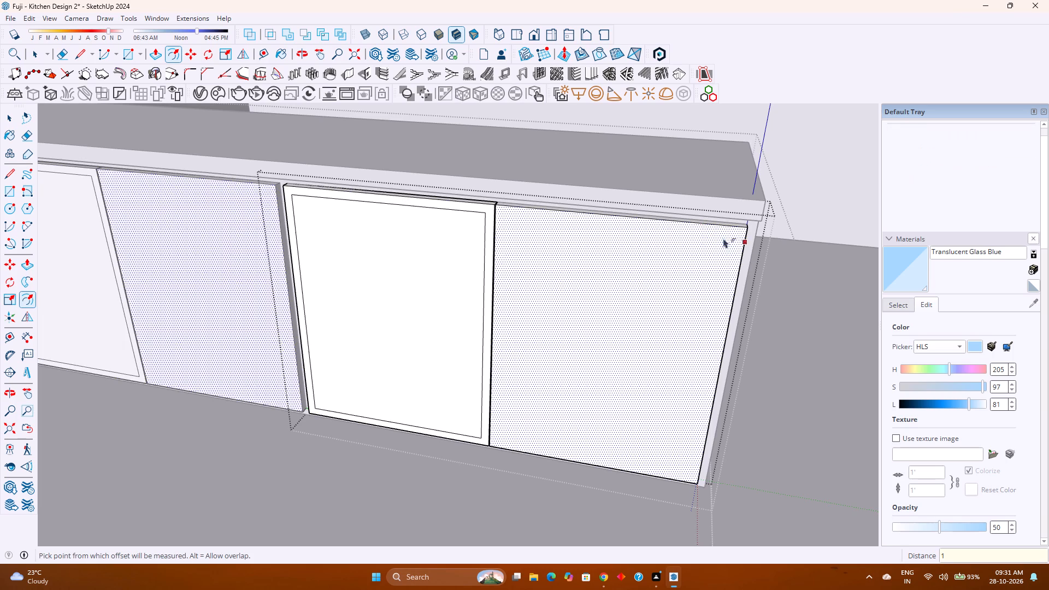
double_click(705, 233)
Push/Pull the inner faces of both shutter leaves inward 1", through the full thickness, leaving open frames.
scroll(554, 297, up, 2)
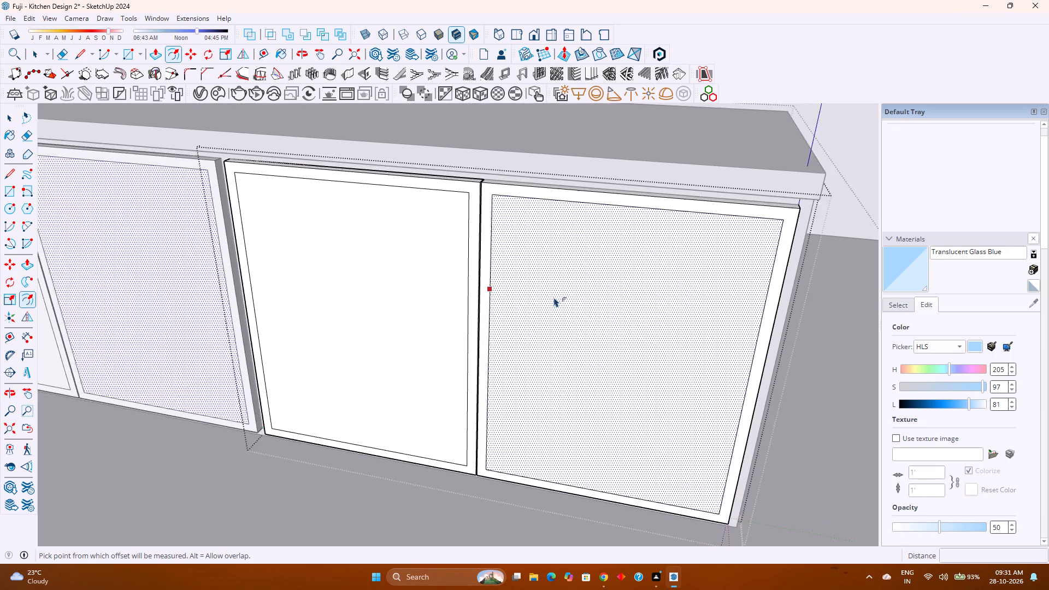
middle_drag(554, 297, 466, 295)
middle_click(466, 295)
key(p)
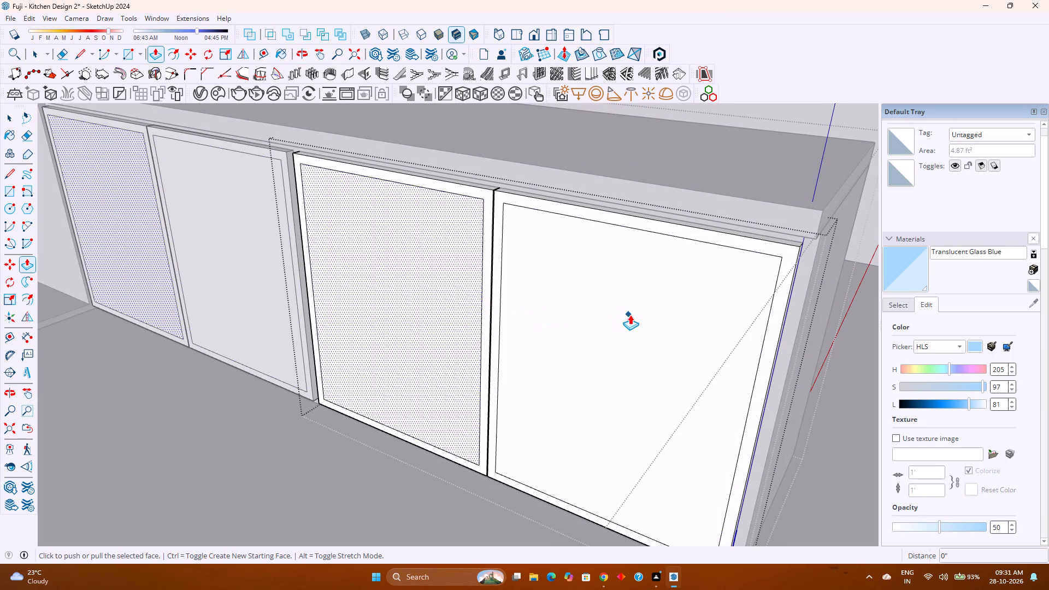
click(425, 302)
click(435, 287)
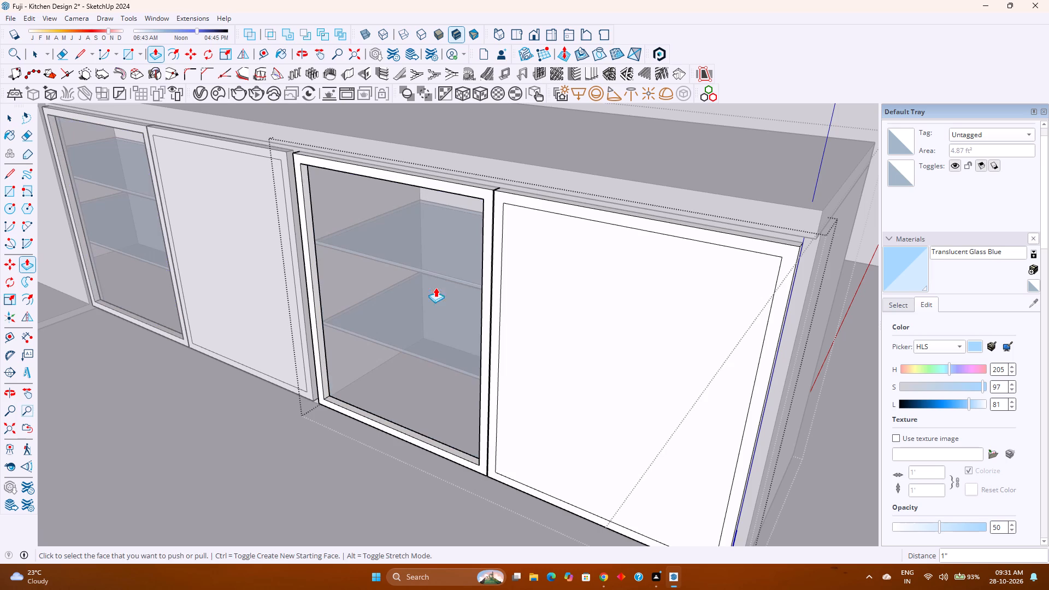
double_click(606, 335)
Examine the open shutter frames and the shelves of the side-run base cabinets from several angles.
middle_drag(456, 365, 463, 358)
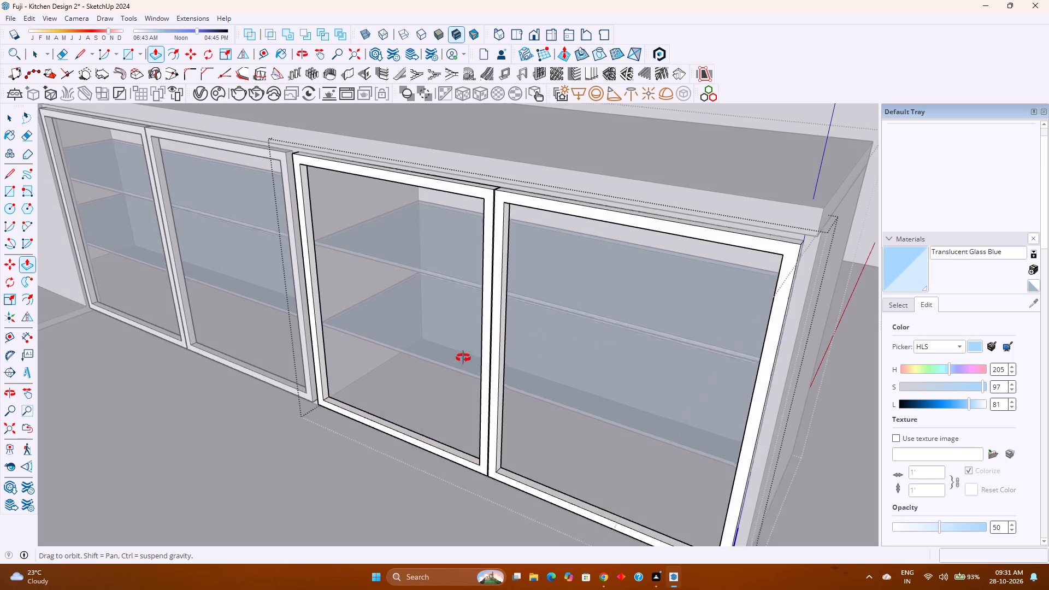
middle_drag(463, 358, 482, 338)
middle_click(483, 337)
scroll(484, 335, down, 3)
middle_drag(457, 351, 456, 320)
middle_click(456, 320)
scroll(456, 320, down, 2)
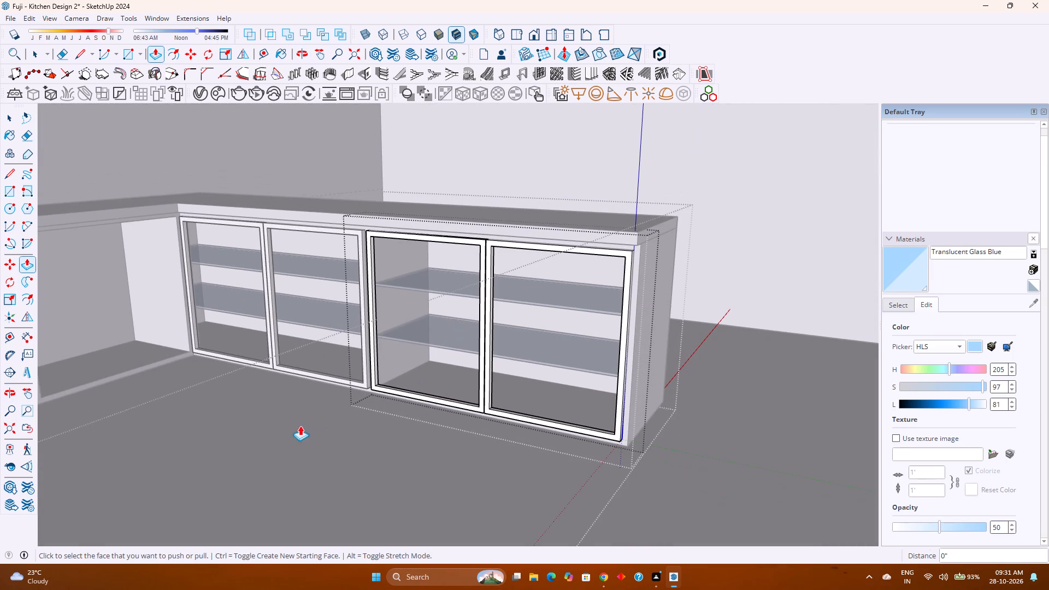
middle_drag(410, 418, 438, 365)
middle_drag(438, 365, 361, 388)
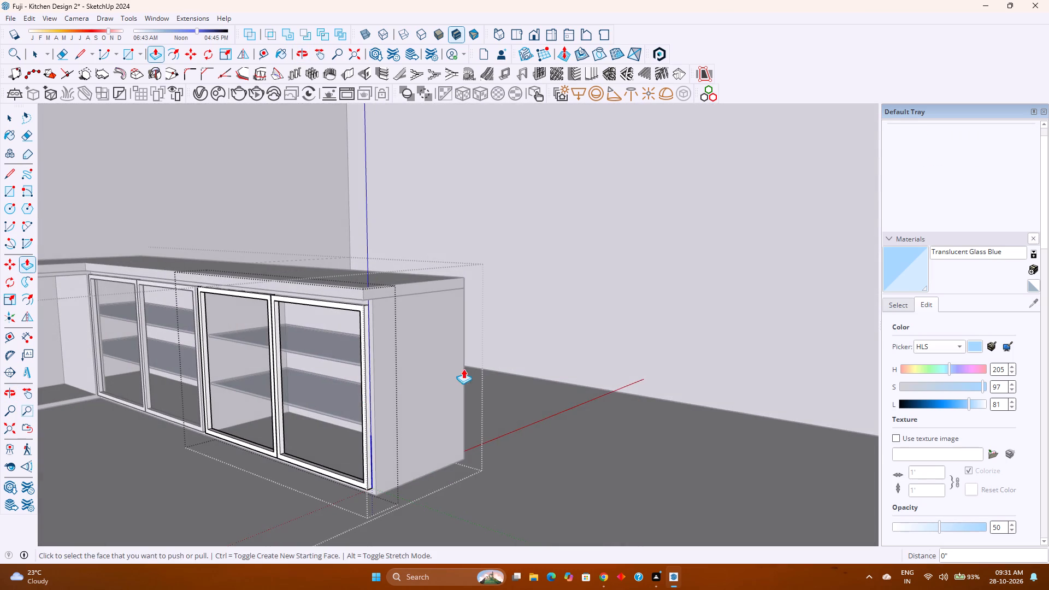
middle_click(467, 369)
middle_drag(276, 412, 410, 385)
shift+middle_drag(300, 411, 506, 371)
shift+middle_click(506, 371)
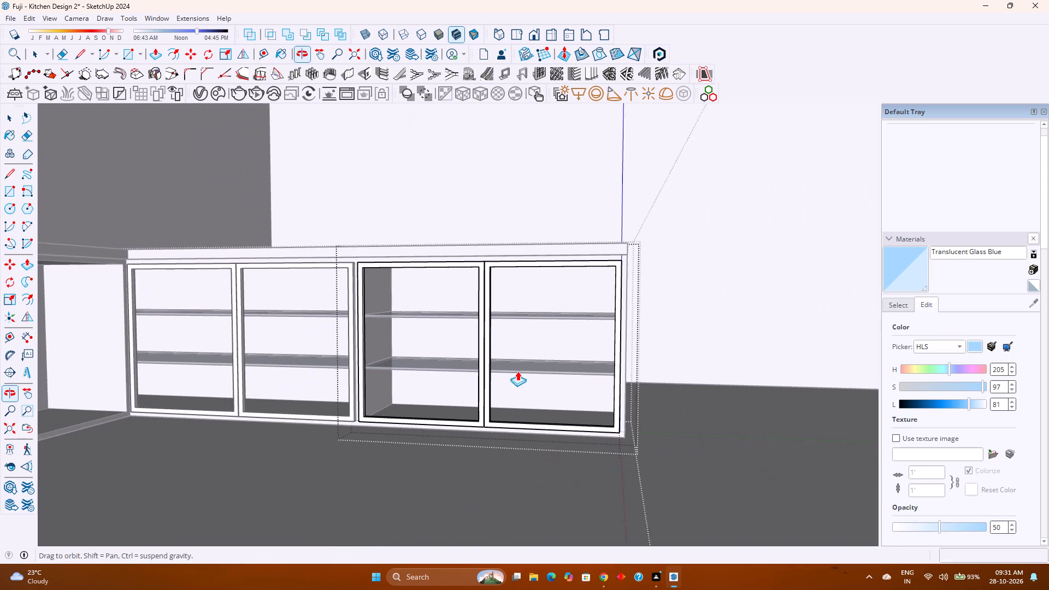
middle_drag(503, 382, 429, 402)
scroll(244, 418, up, 2)
shift+middle_drag(244, 418, 385, 365)
shift+middle_click(385, 365)
middle_drag(402, 364, 374, 381)
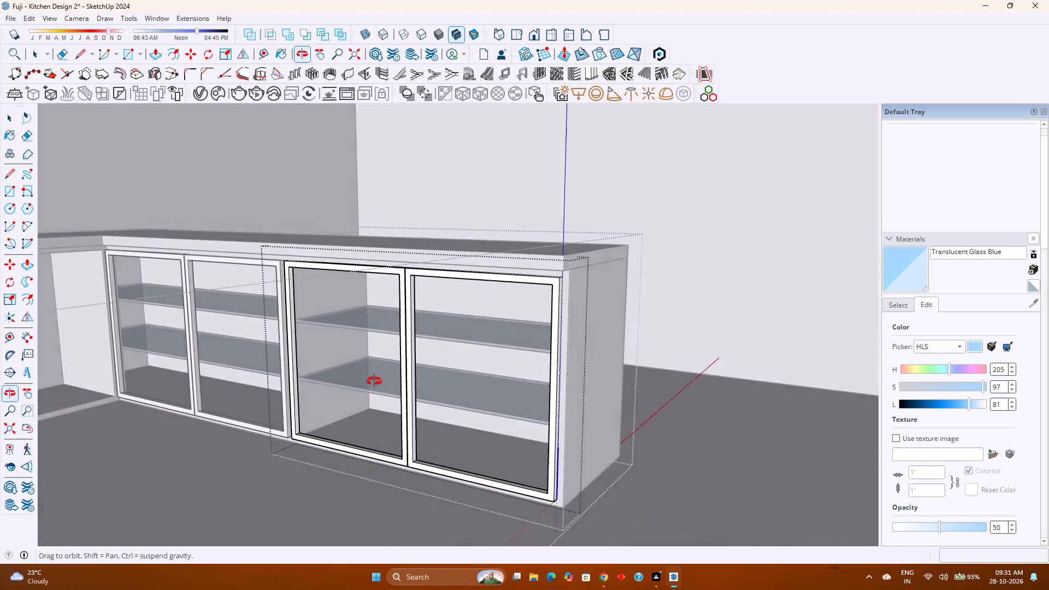
middle_drag(374, 381, 370, 384)
shift+middle_drag(315, 416, 414, 351)
shift+middle_click(414, 351)
middle_drag(417, 359, 386, 373)
middle_click(386, 373)
Draw a rectangle across the left leaf's frame opening, from its upper corner to the diagonally opposite lower corner.
scroll(290, 391, up, 4)
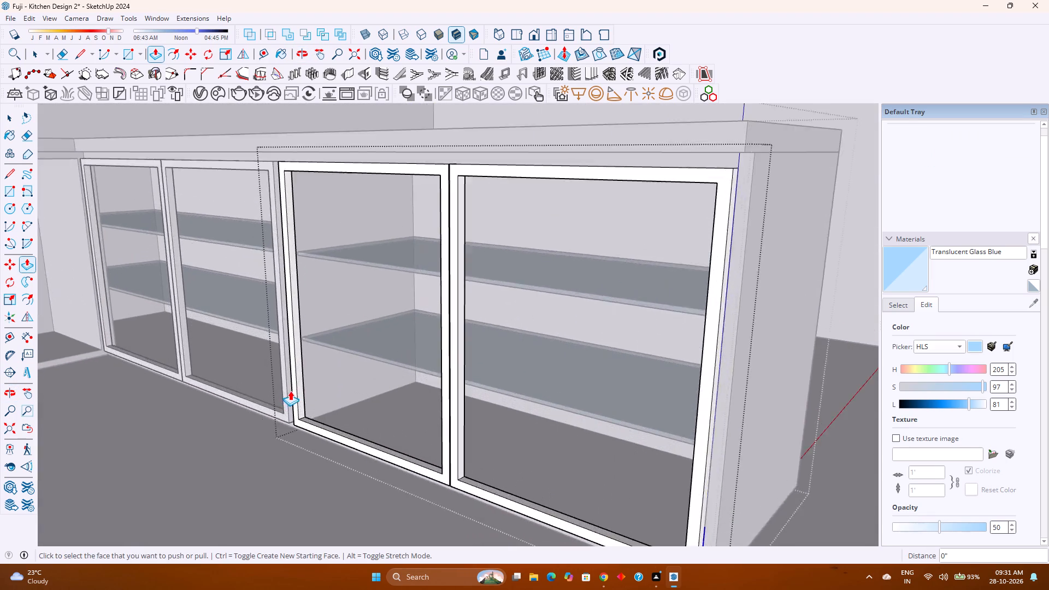
scroll(290, 391, up, 8)
scroll(299, 397, down, 7)
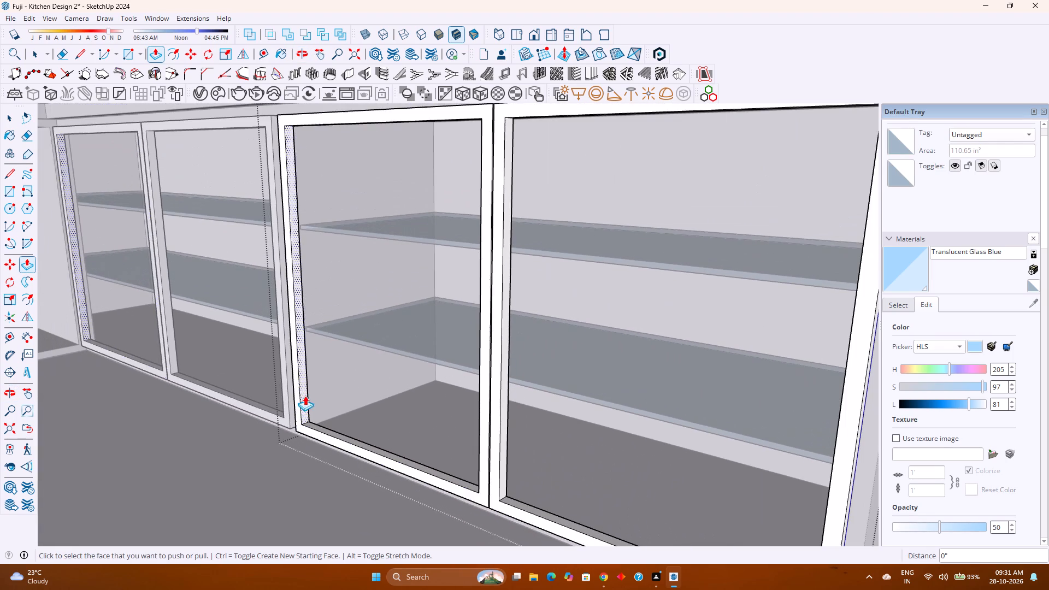
click(129, 51)
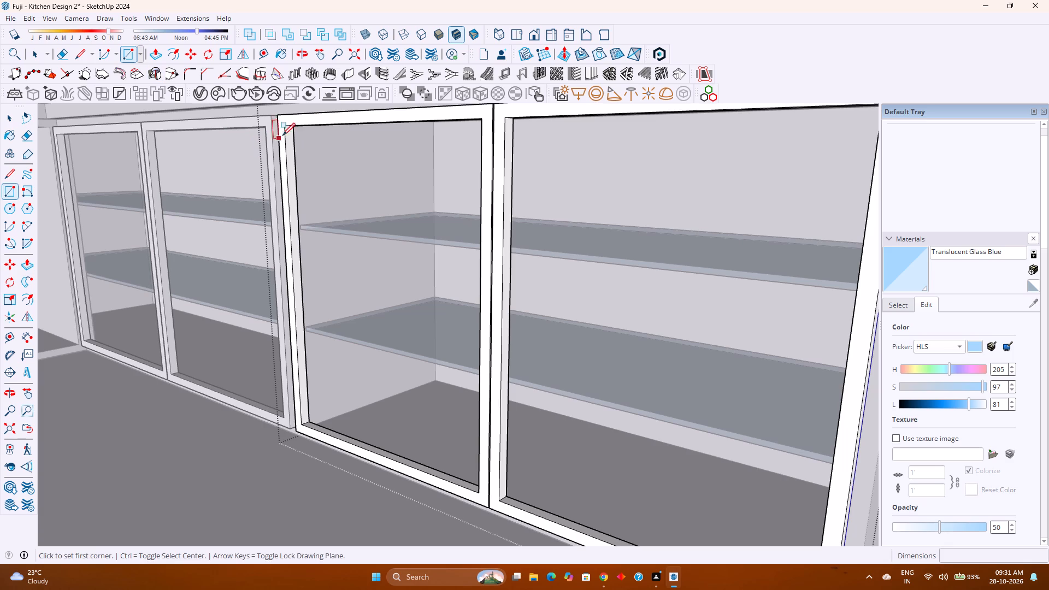
click(287, 127)
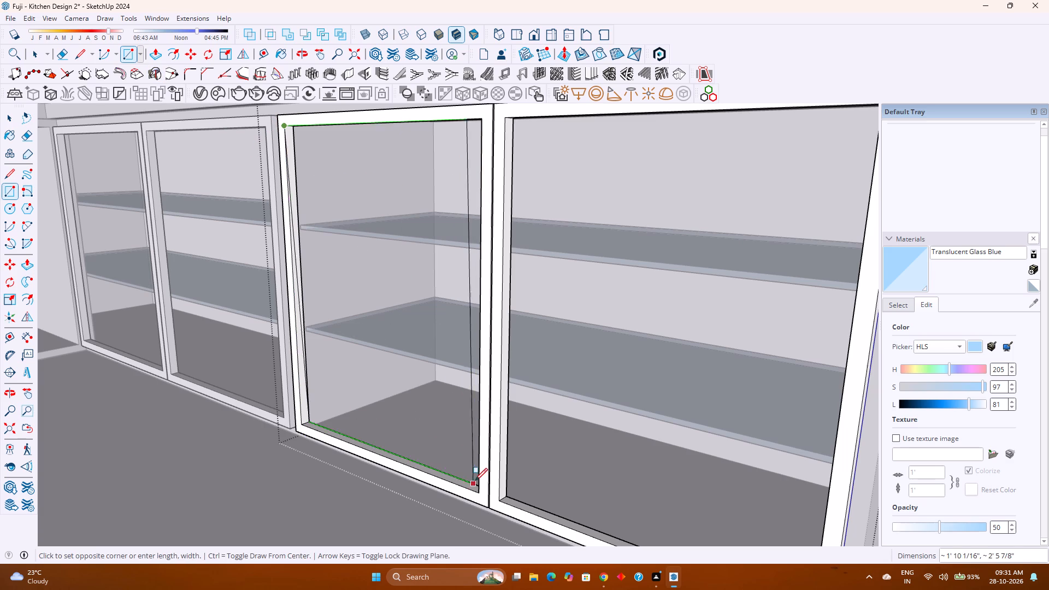
click(479, 491)
key(space)
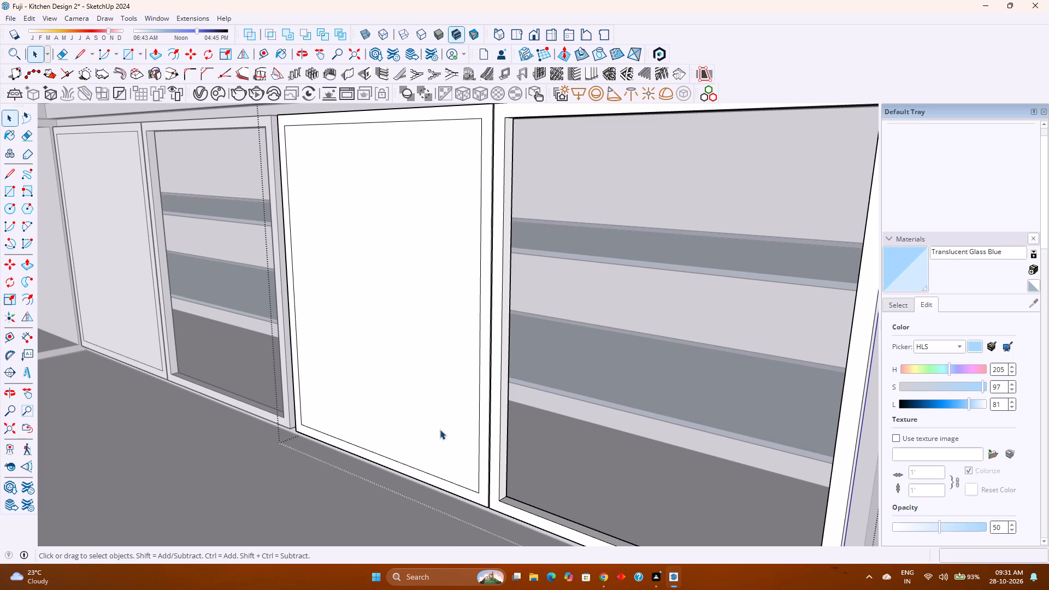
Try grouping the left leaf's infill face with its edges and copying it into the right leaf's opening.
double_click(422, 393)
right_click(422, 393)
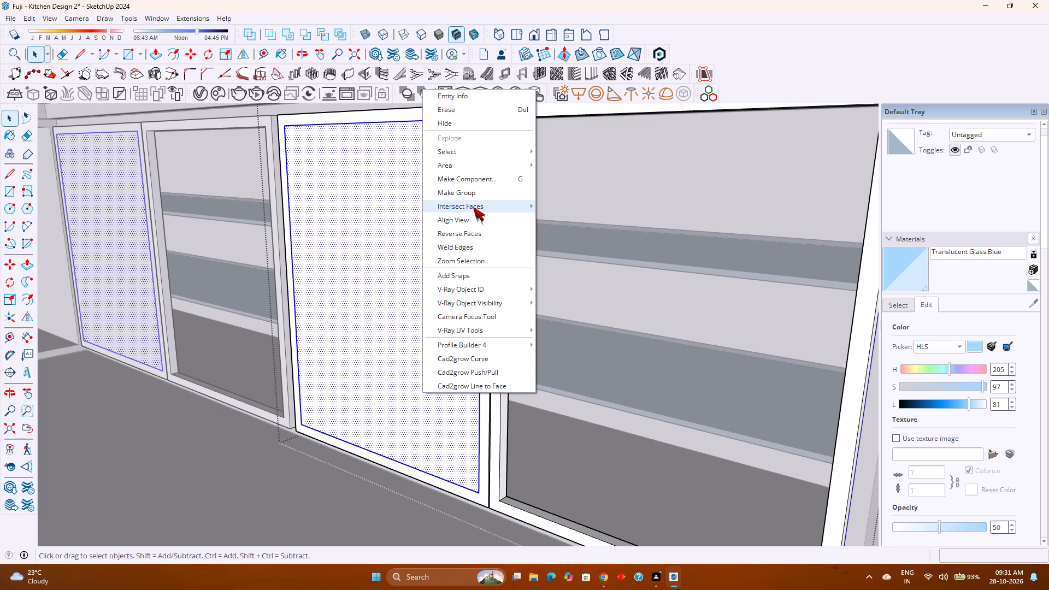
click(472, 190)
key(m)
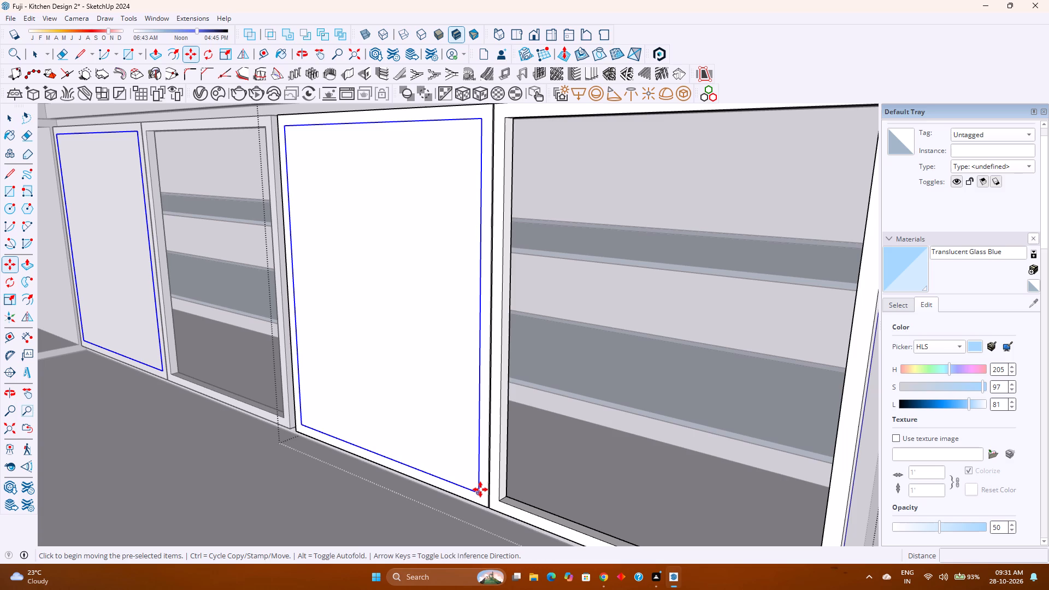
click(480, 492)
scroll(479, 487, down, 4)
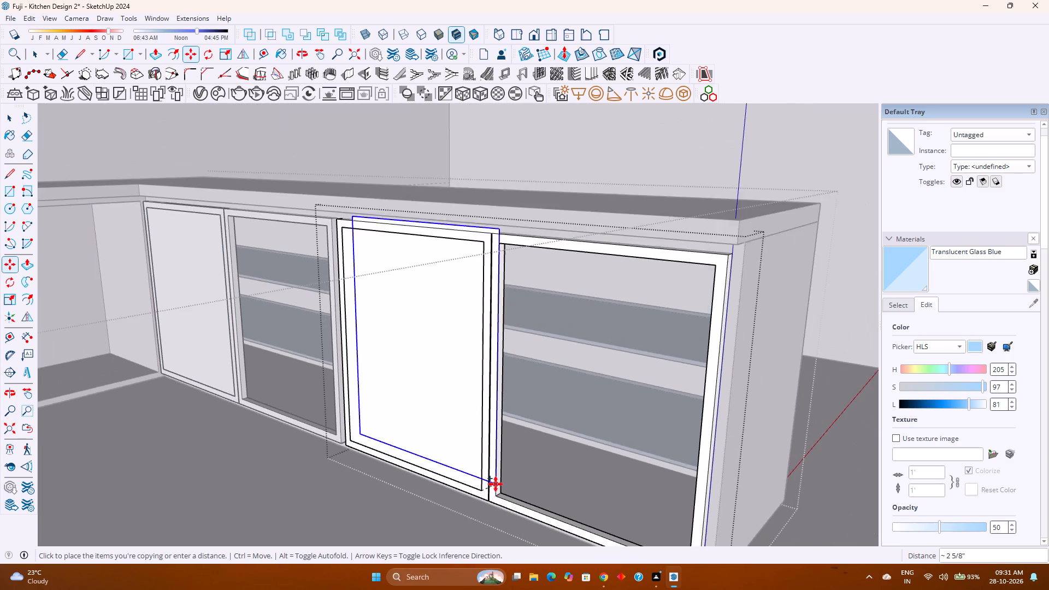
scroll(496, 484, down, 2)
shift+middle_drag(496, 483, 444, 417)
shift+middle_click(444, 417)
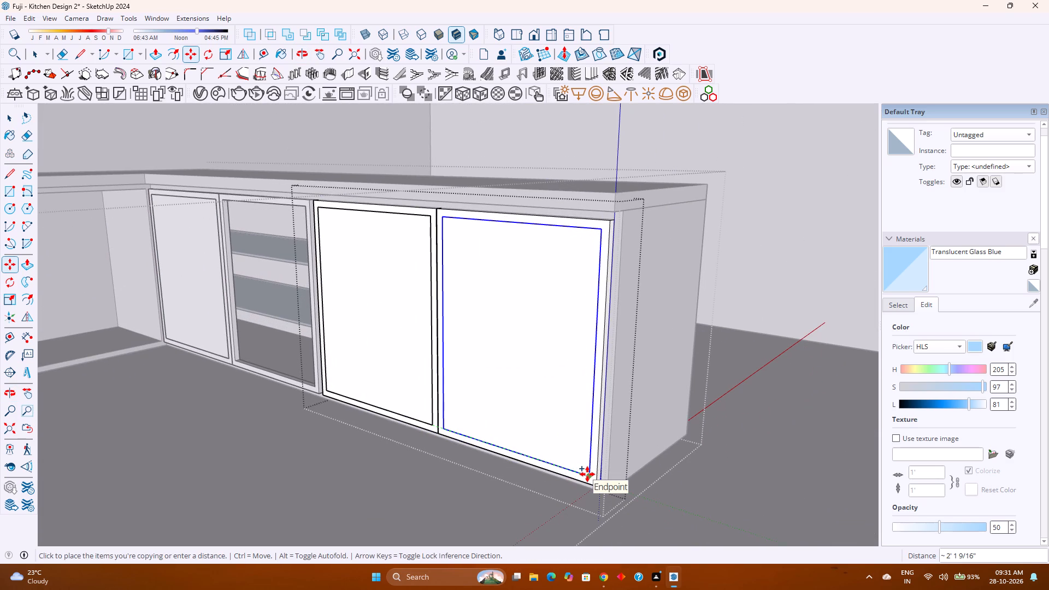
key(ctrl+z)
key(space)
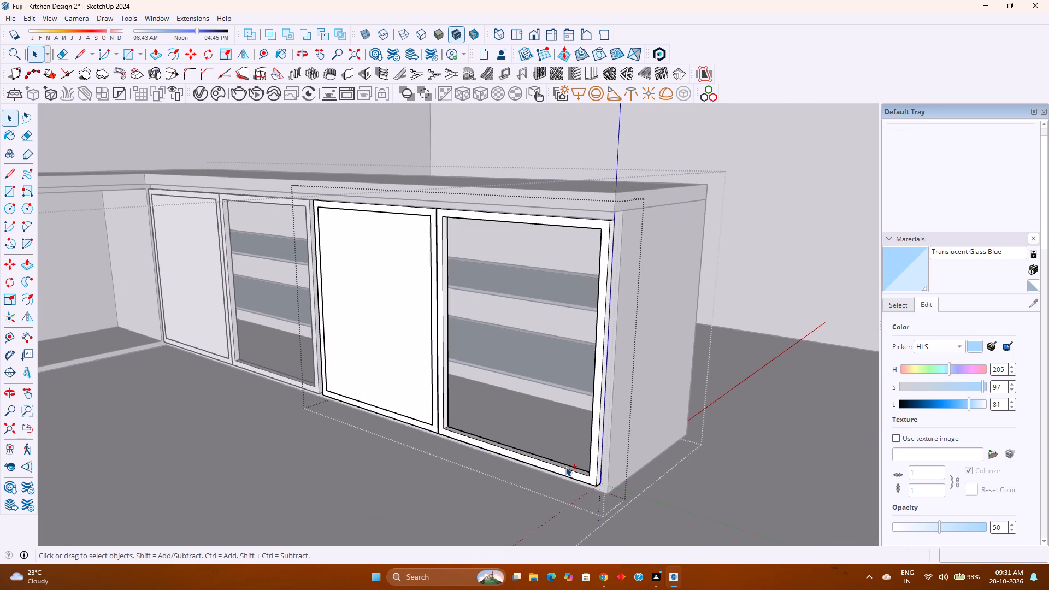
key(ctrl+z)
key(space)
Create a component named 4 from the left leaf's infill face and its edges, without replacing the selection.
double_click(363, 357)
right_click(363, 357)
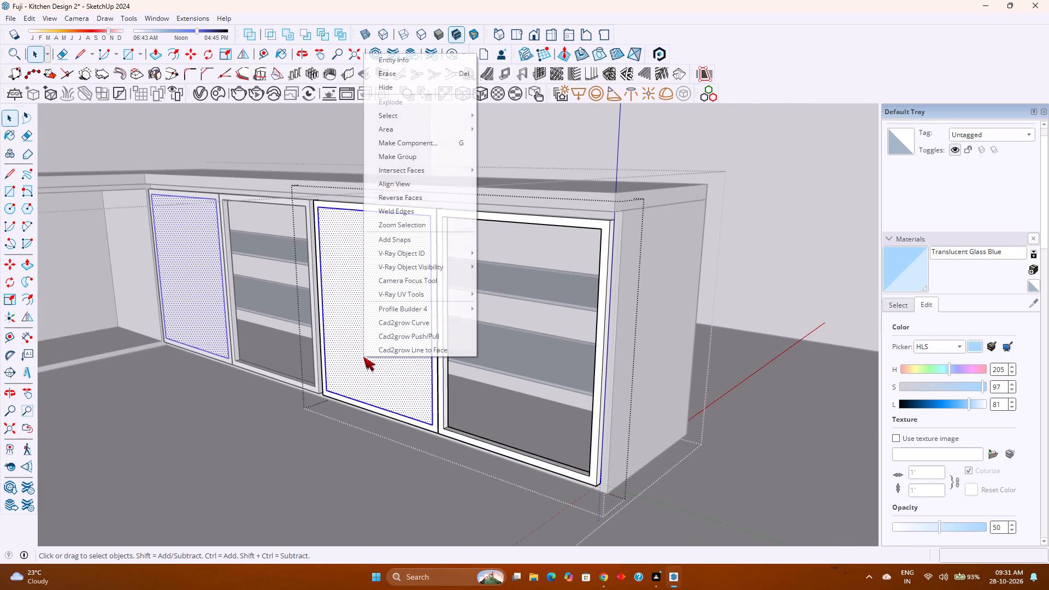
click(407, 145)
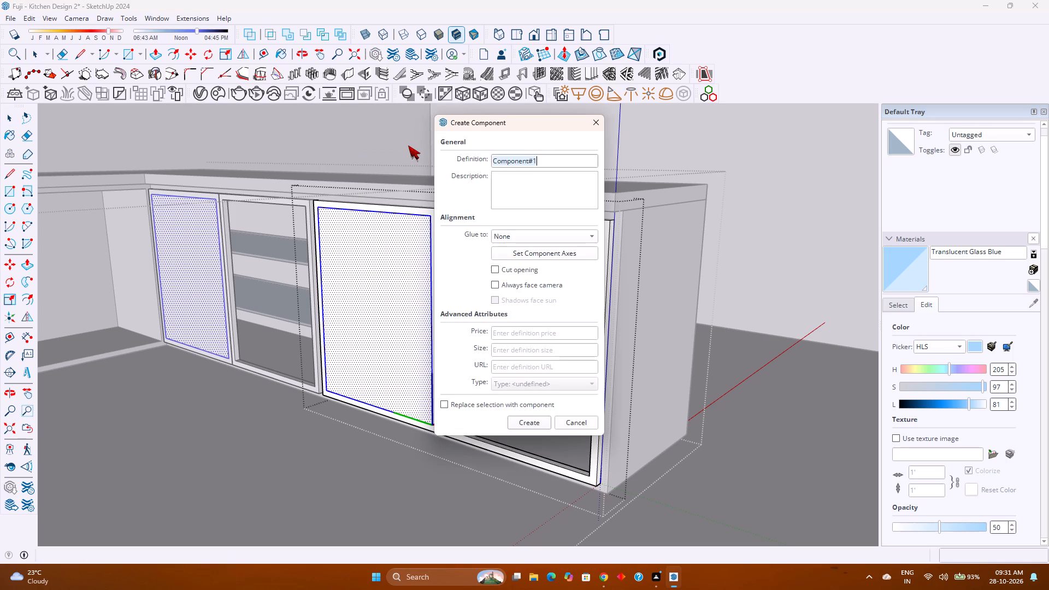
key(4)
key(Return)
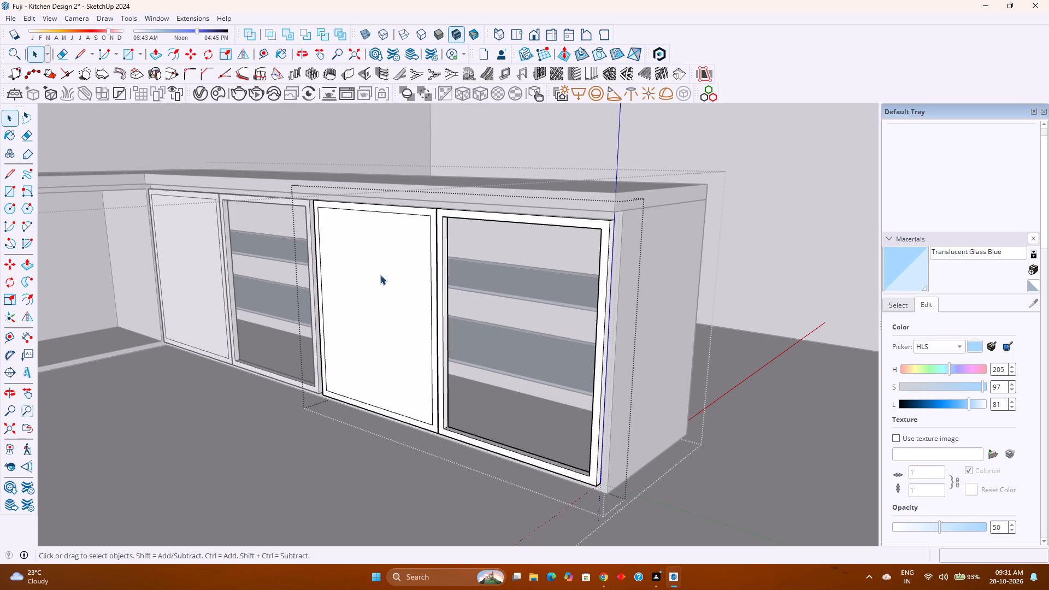
Group the left leaf's infill face together with its bounding edges.
double_click(380, 275)
right_click(380, 275)
click(431, 376)
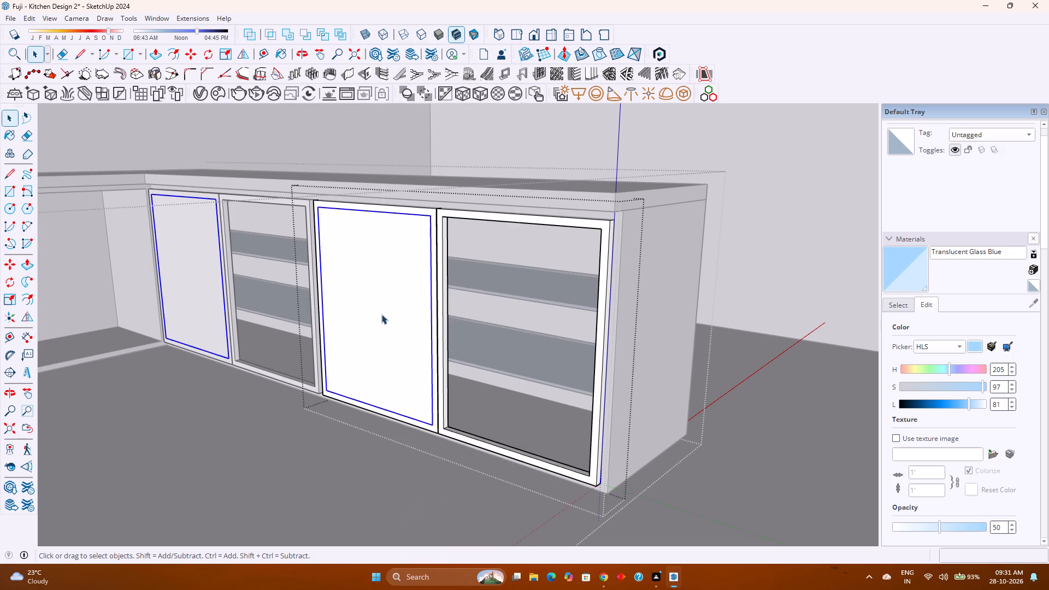
Make the infill group a component named 4 that replaces the selection, overwriting the existing definition.
right_click(381, 314)
click(421, 124)
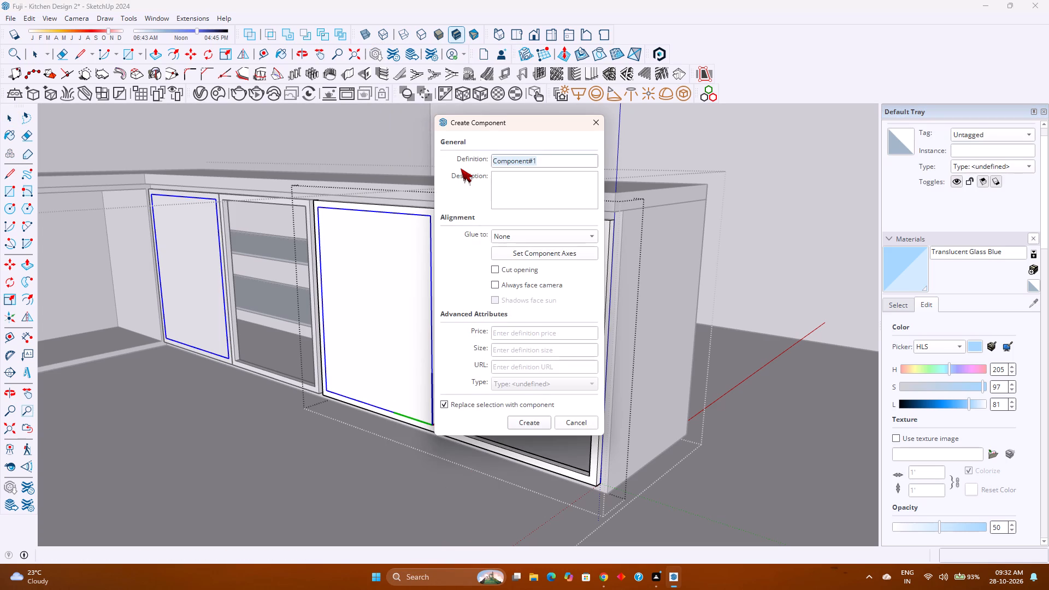
key(4)
key(Return)
click(516, 295)
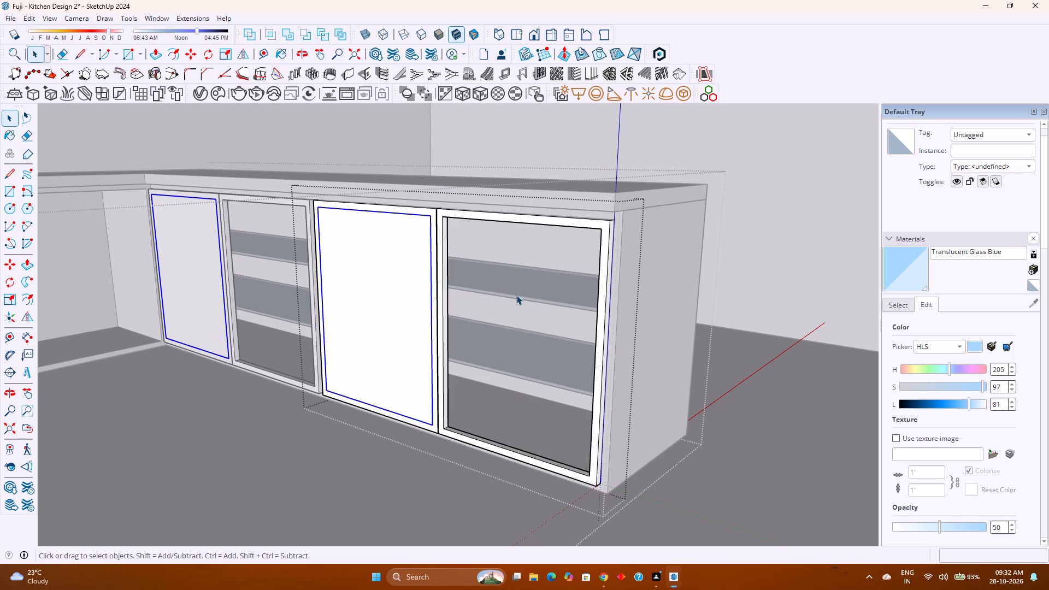
Copy the left leaf's infill component corner to corner into the right leaf's opening.
key(m)
scroll(437, 434, up, 6)
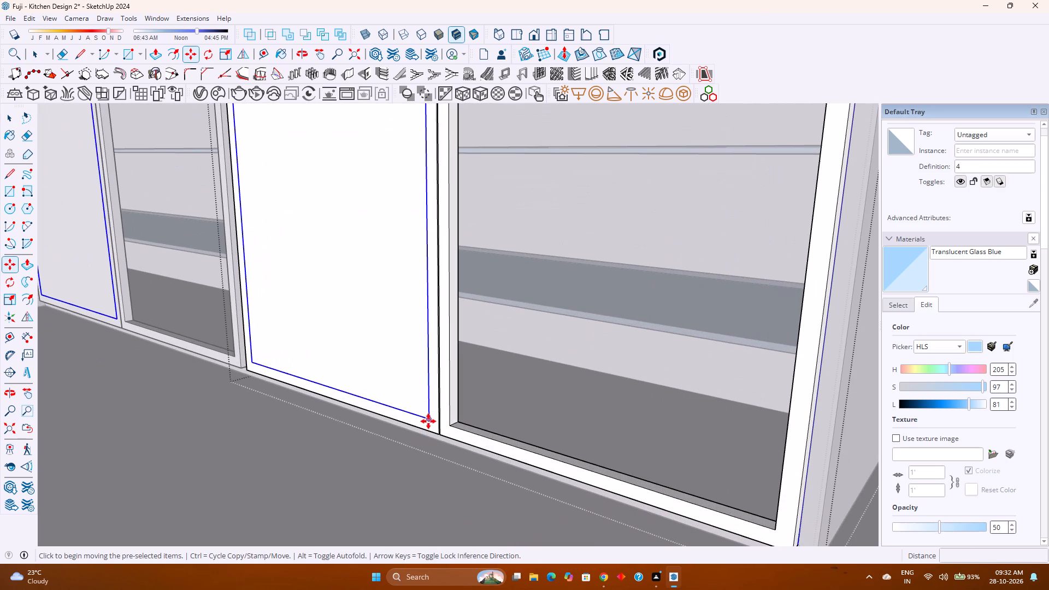
click(428, 420)
scroll(577, 451, down, 4)
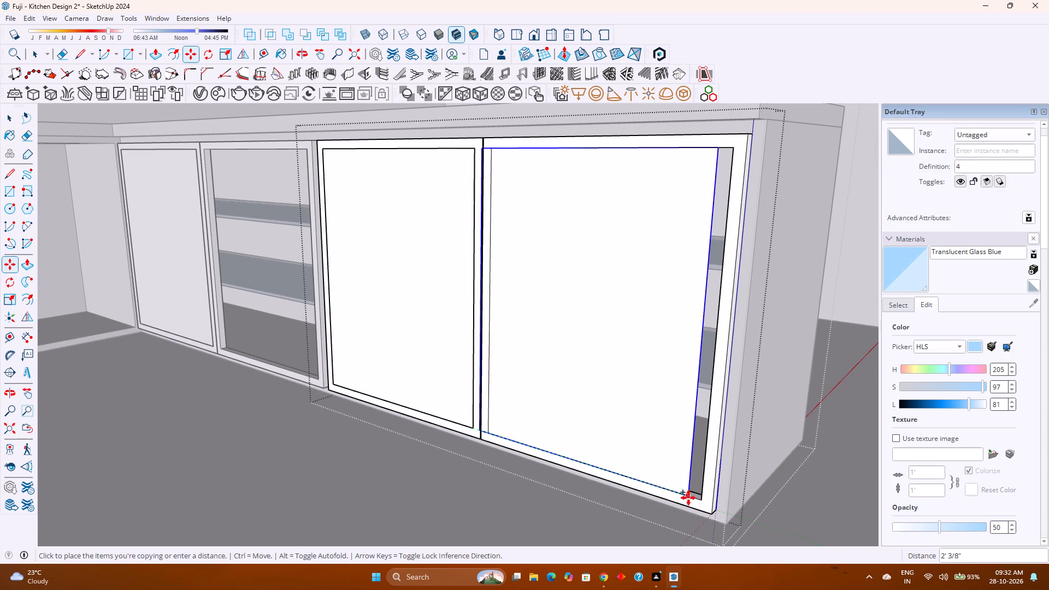
click(698, 498)
key(space)
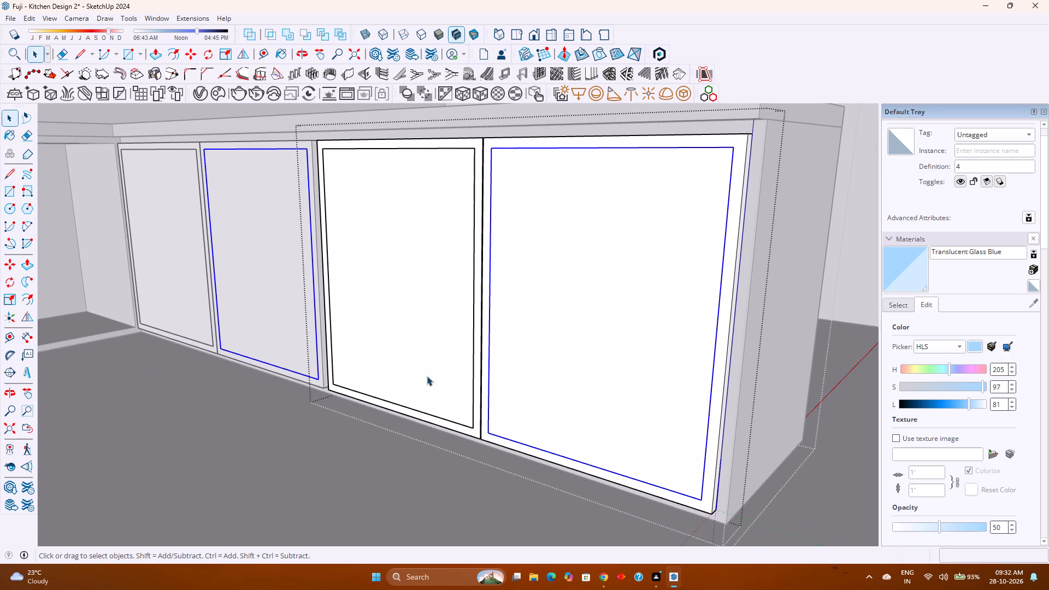
Open the left leaf's infill component and paint its face with Translucent Glass Gray.
click(423, 334)
click(423, 334)
scroll(423, 334, up, 2)
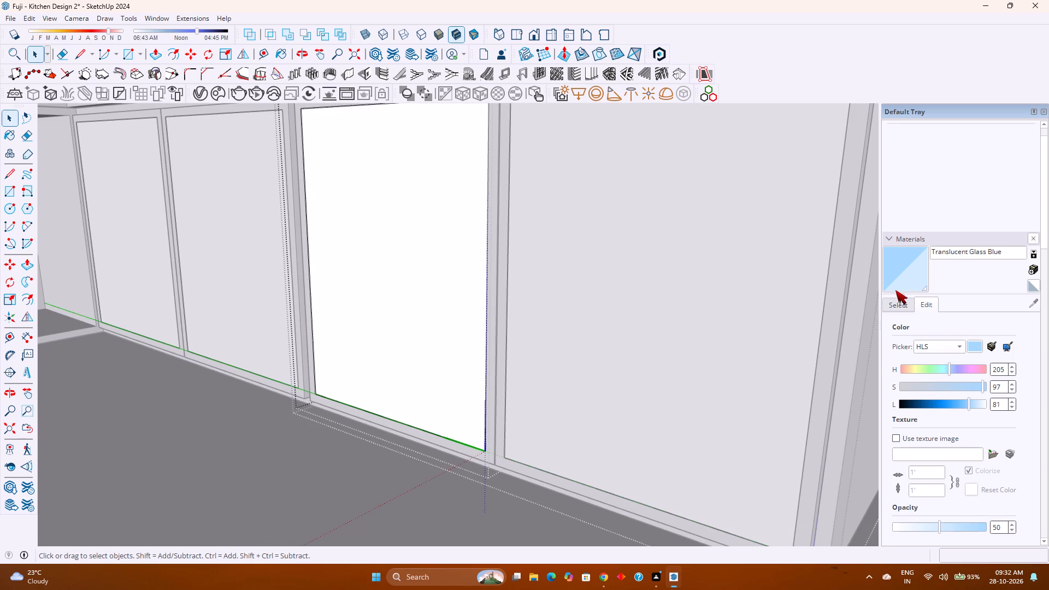
click(898, 306)
click(949, 371)
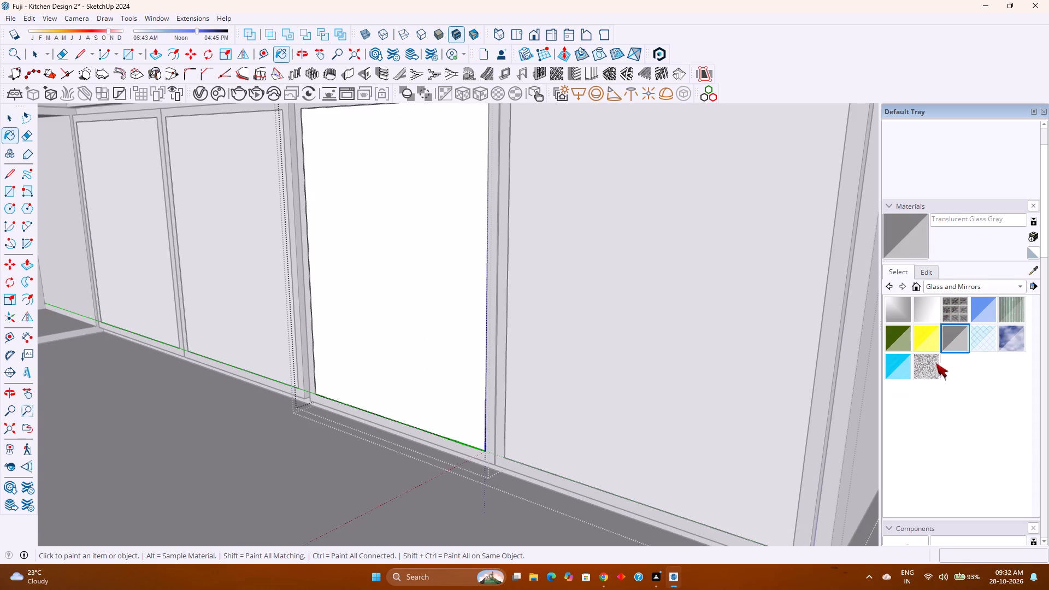
click(452, 291)
key(space)
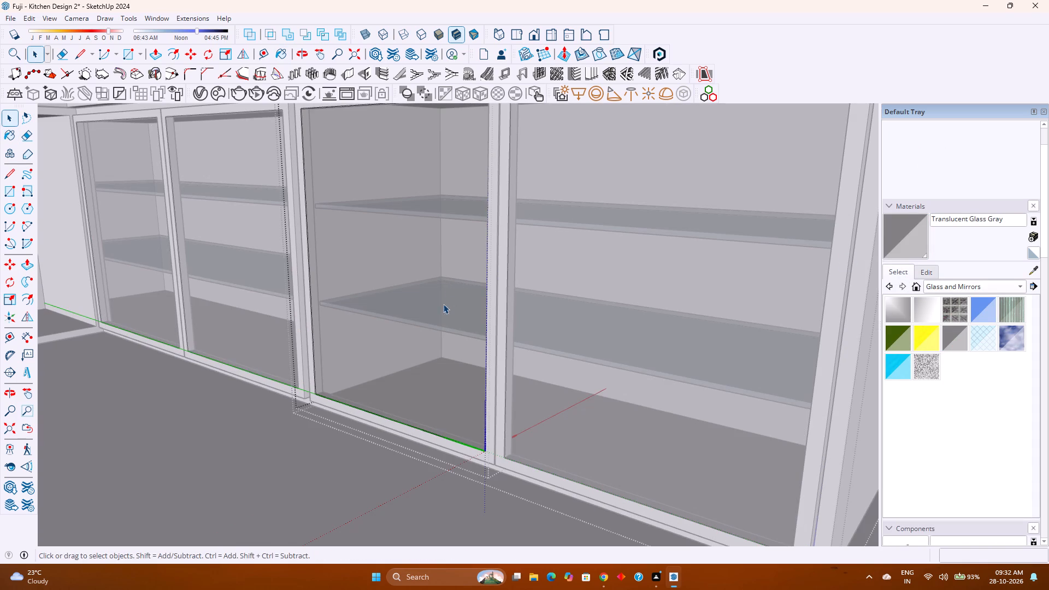
Push/Pull the glass infill face to a thickness of 5 mm and leave the component.
scroll(369, 347, up, 2)
key(p)
click(388, 327)
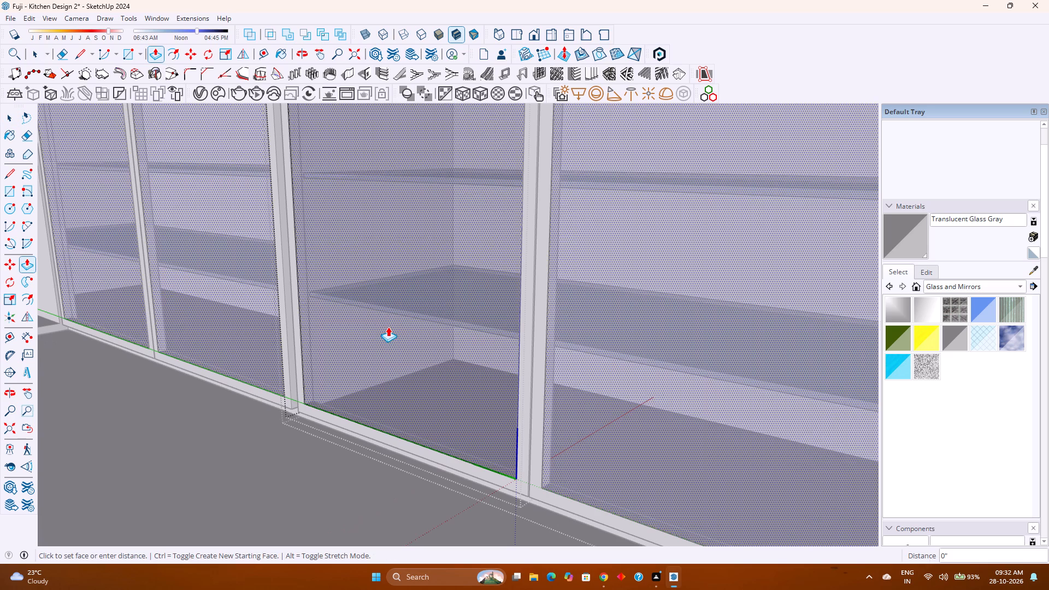
key(5)
text(mm)
key(Return)
key(space)
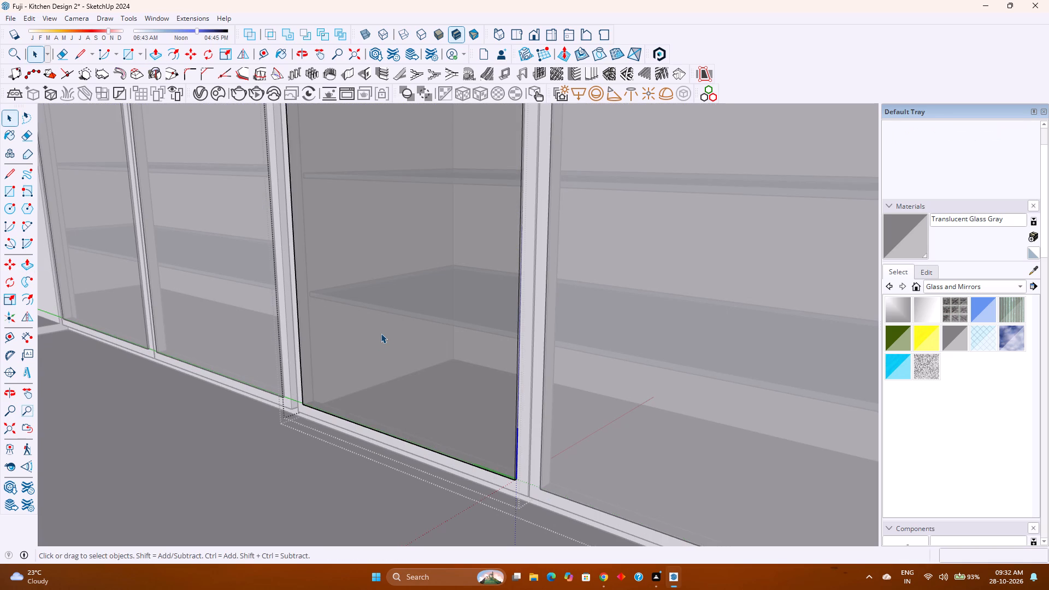
key(Escape)
Group the left and right leaves' glass panels together.
scroll(381, 333, down, 3)
click(381, 333)
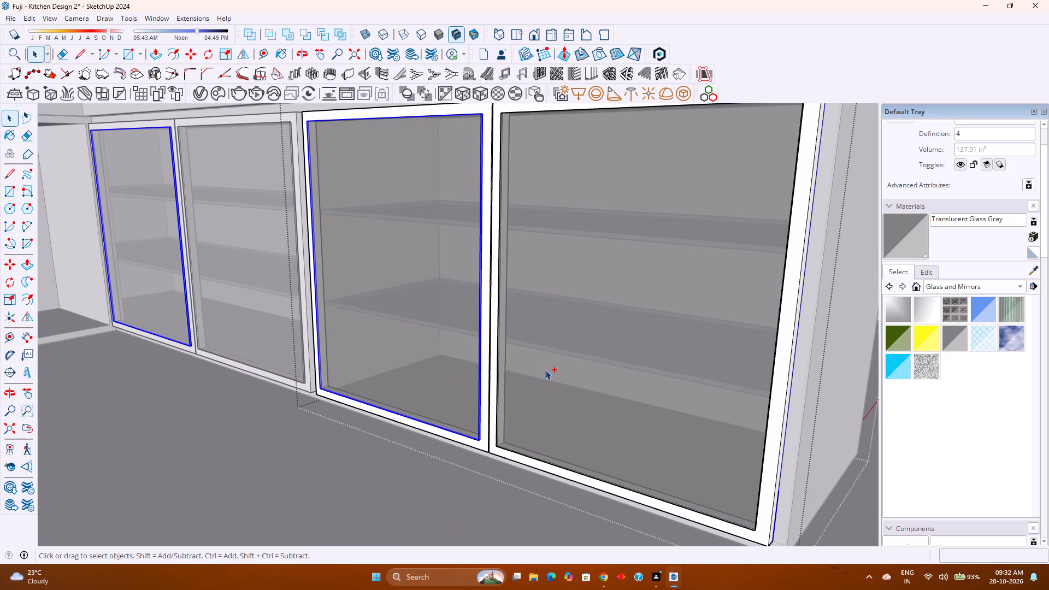
ctrl+click(545, 369)
right_click(544, 369)
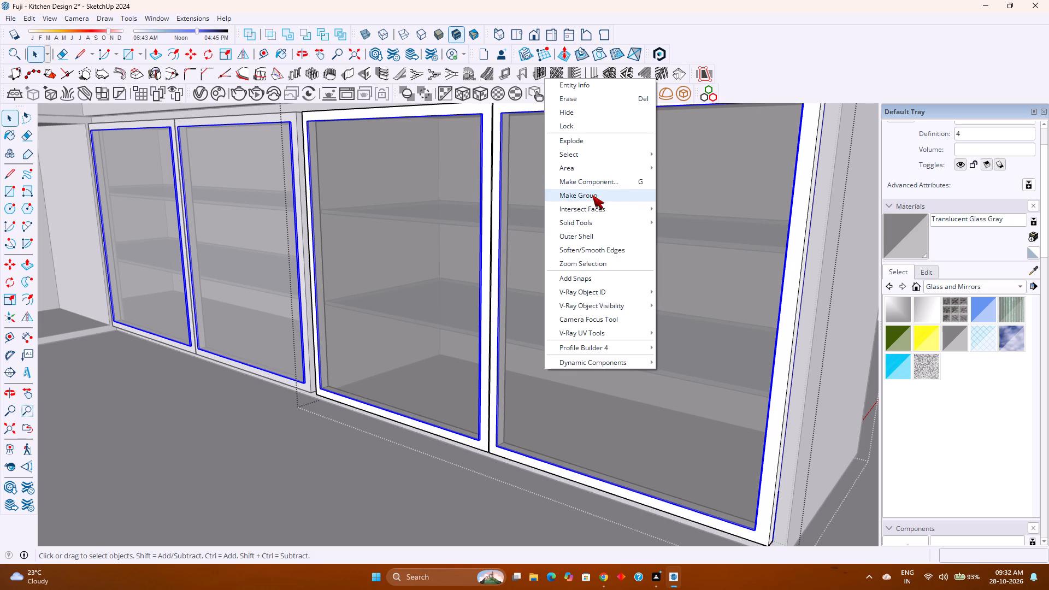
click(592, 195)
Move the glass panel group about 11/16" back into the shutter frames, then nudge it slightly toward the front.
key(m)
scroll(309, 387, up, 20)
scroll(309, 387, up, 9)
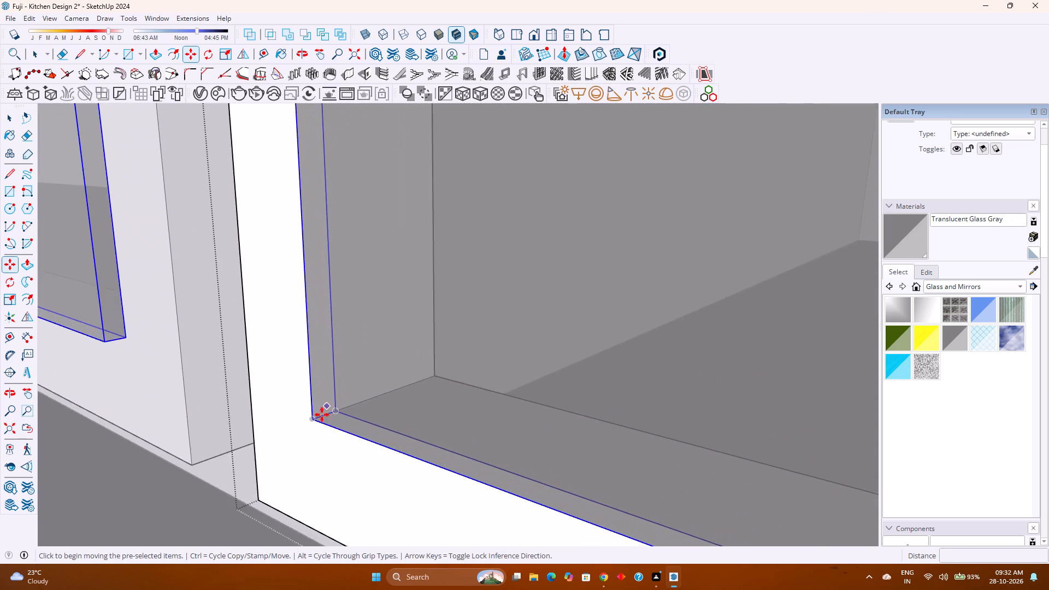
scroll(322, 415, up, 3)
middle_drag(329, 411, 286, 491)
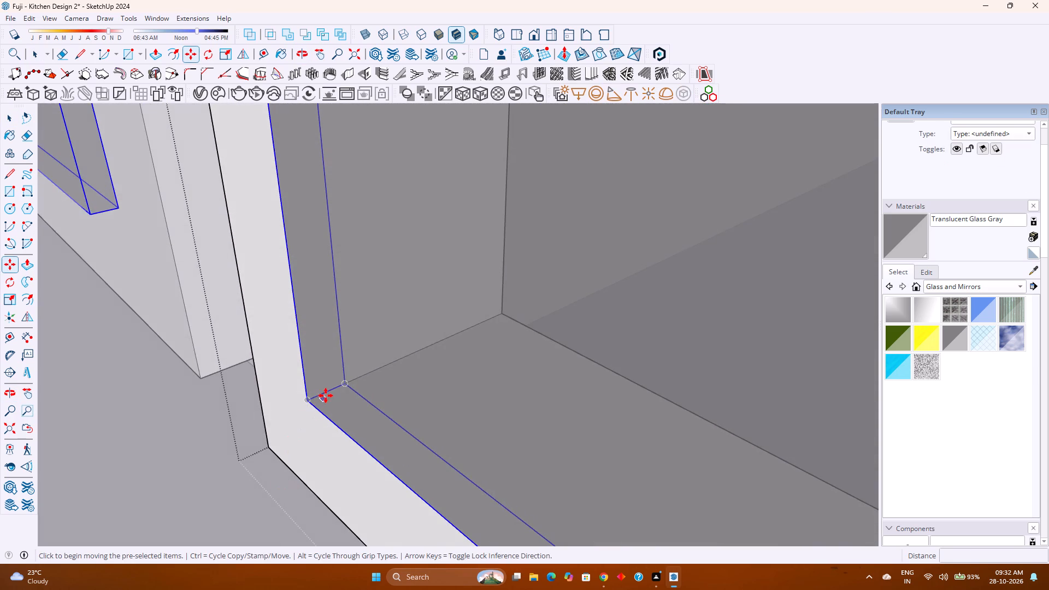
scroll(327, 394, up, 4)
click(299, 405)
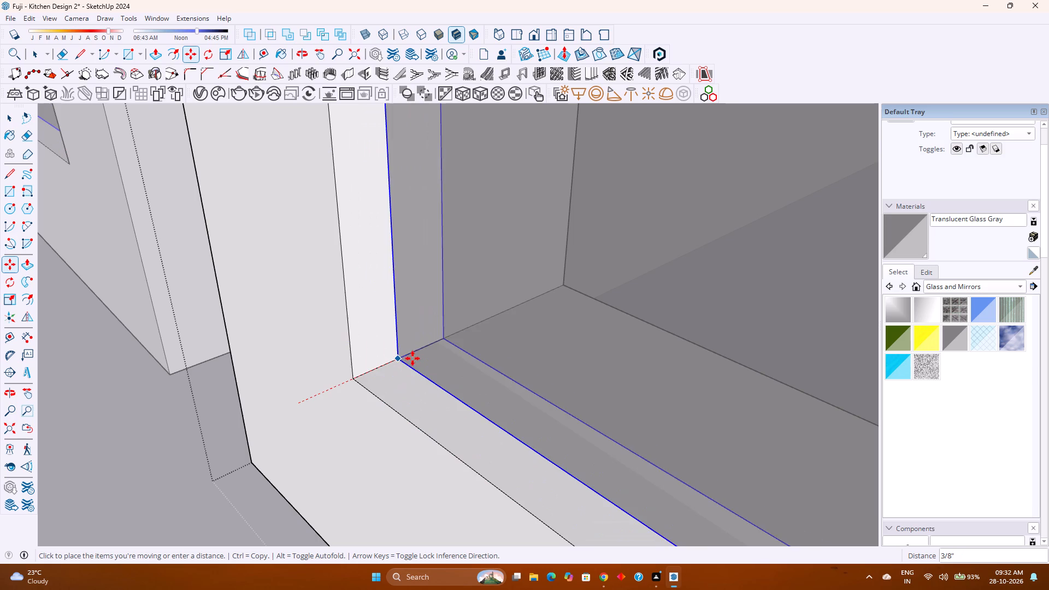
click(464, 332)
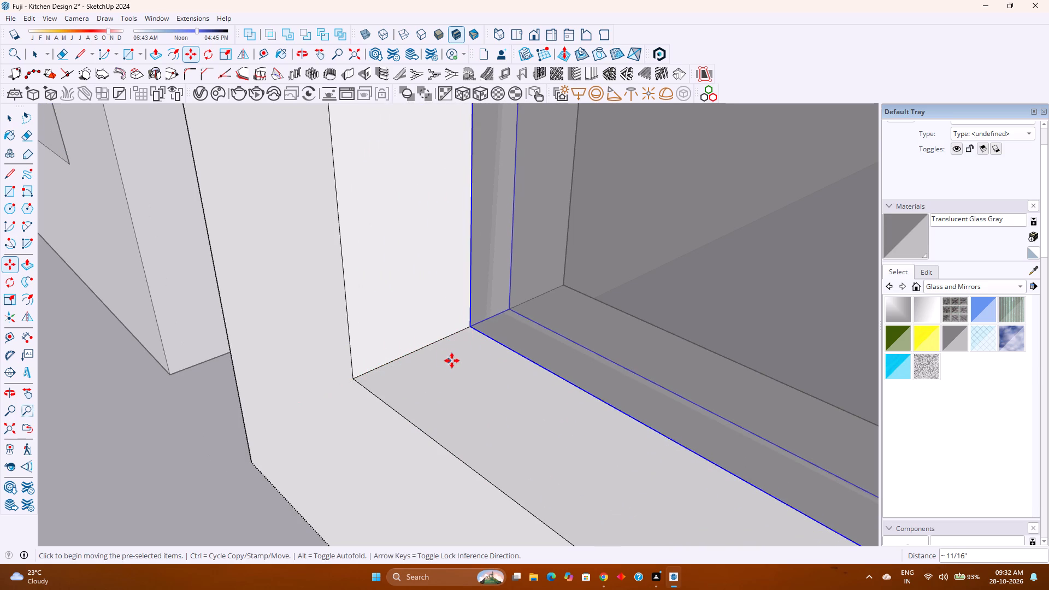
middle_drag(454, 361, 370, 411)
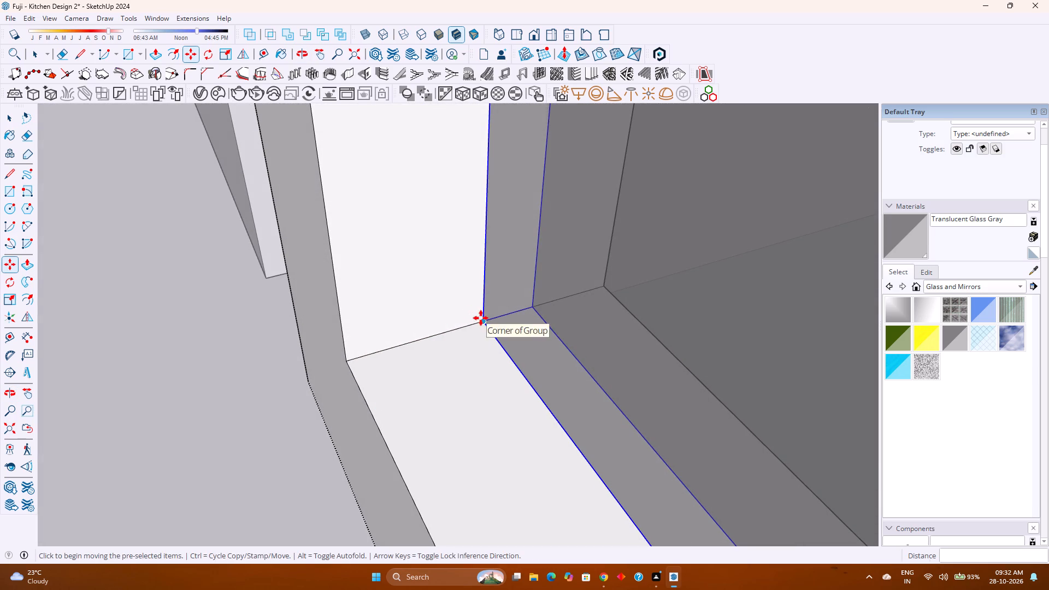
click(481, 318)
click(472, 322)
scroll(398, 364, down, 4)
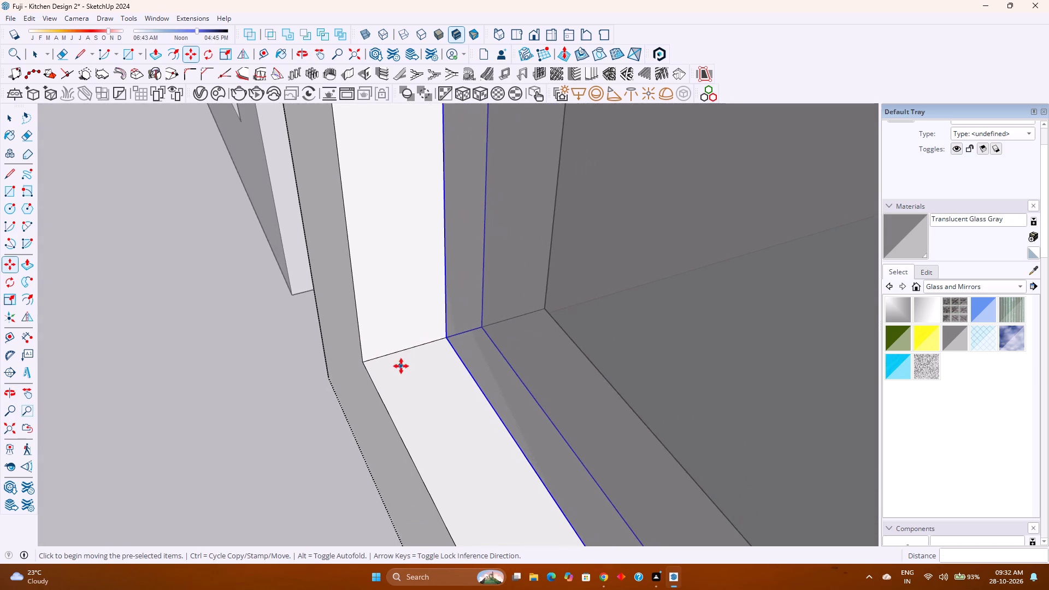
middle_drag(401, 366, 534, 363)
key(space)
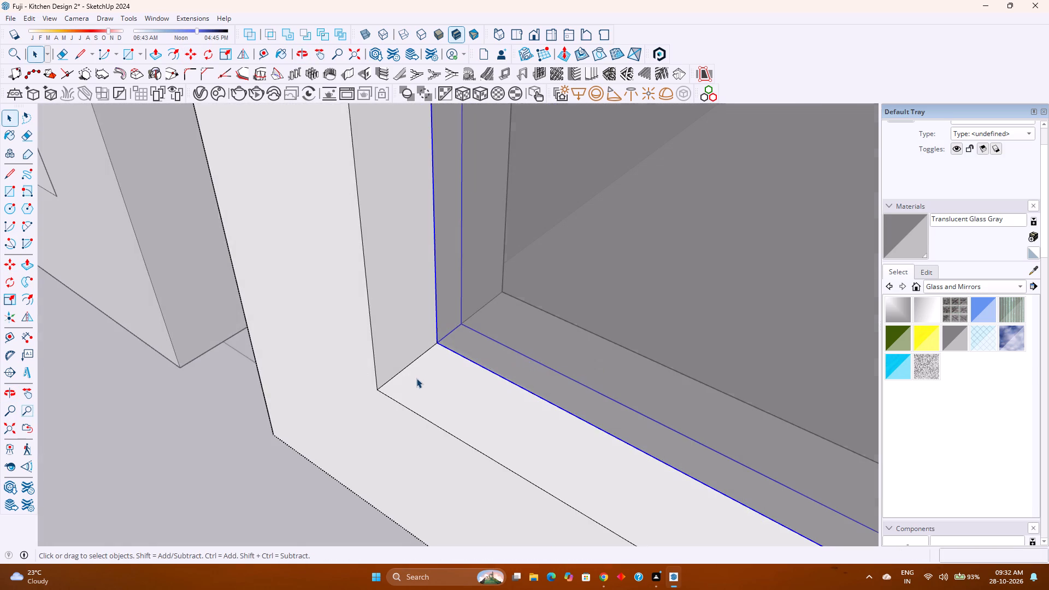
key(Escape)
Examine the glazed shutters from several angles, including the gap between the two neighbouring shutter pairs.
scroll(416, 378, down, 8)
shift+middle_drag(482, 354, 310, 398)
scroll(313, 393, down, 5)
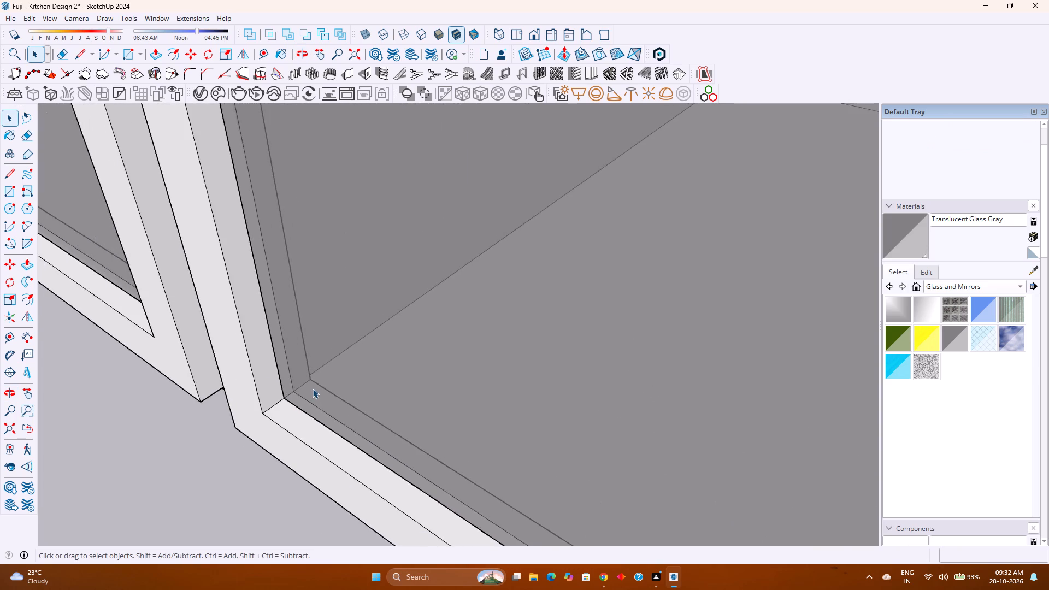
scroll(313, 388, down, 20)
scroll(313, 388, down, 3)
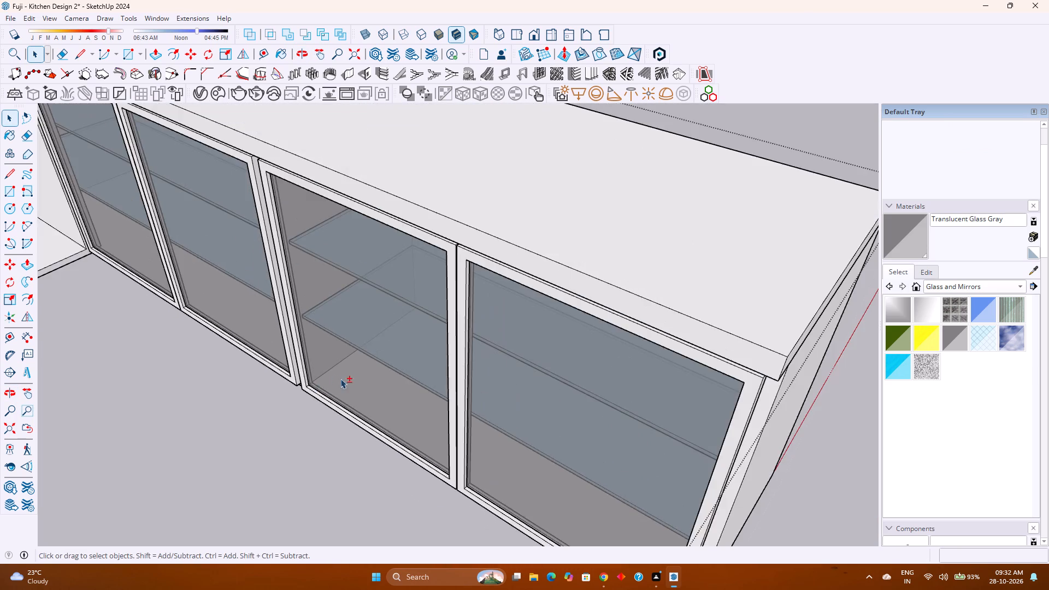
shift+middle_drag(340, 379, 268, 408)
middle_drag(263, 406, 328, 319)
scroll(334, 314, down, 6)
shift+middle_drag(337, 355, 458, 337)
middle_drag(421, 368, 421, 350)
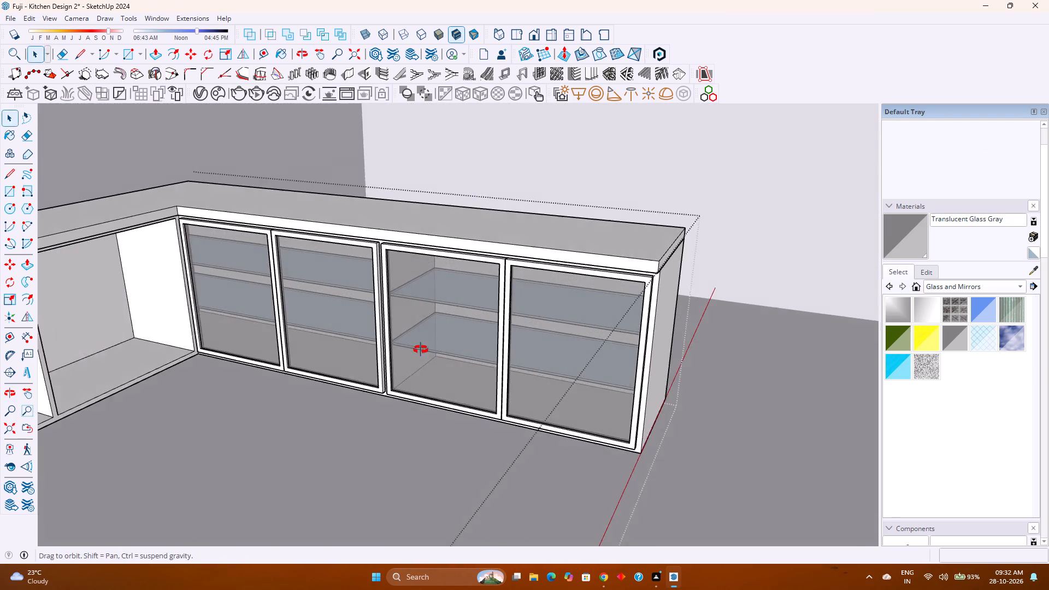
middle_drag(421, 350, 459, 293)
scroll(453, 338, up, 2)
middle_drag(447, 358, 297, 362)
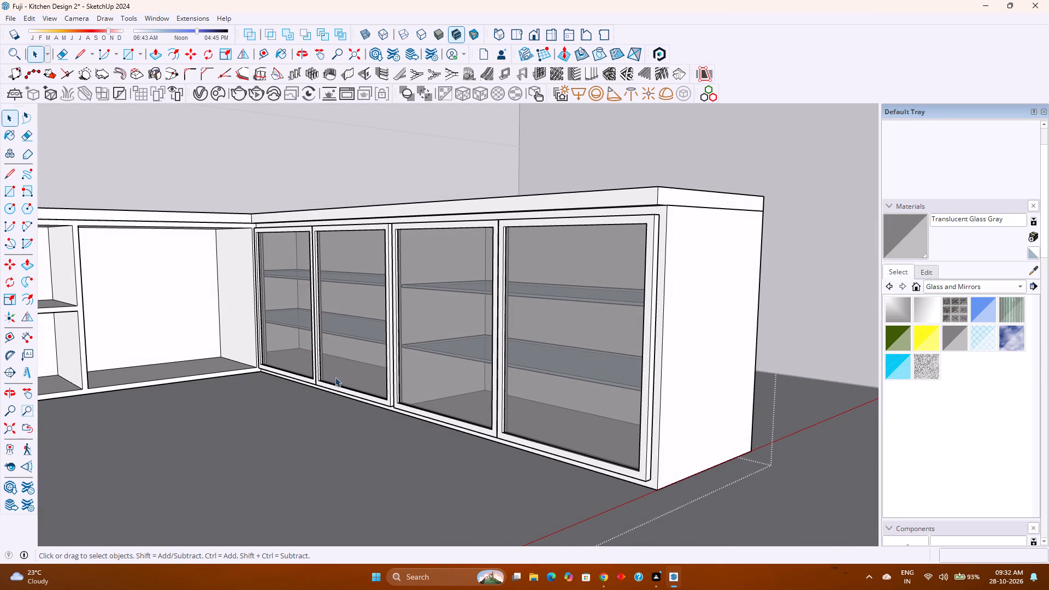
middle_drag(444, 395, 392, 475)
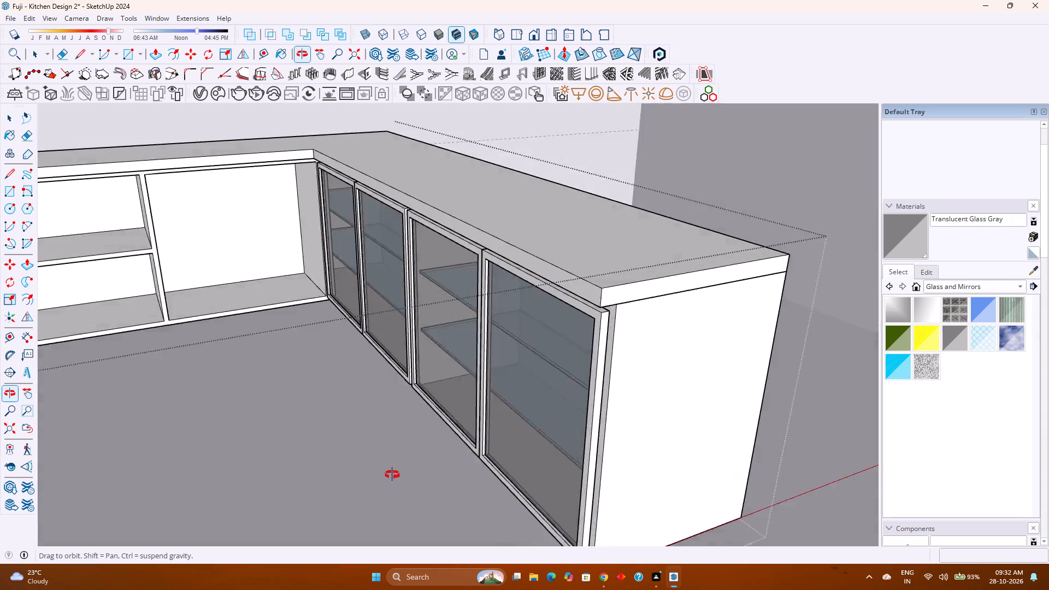
middle_drag(392, 475, 502, 409)
middle_click(502, 408)
scroll(496, 385, down, 1)
shift+middle_drag(490, 385, 603, 415)
middle_drag(536, 382, 553, 382)
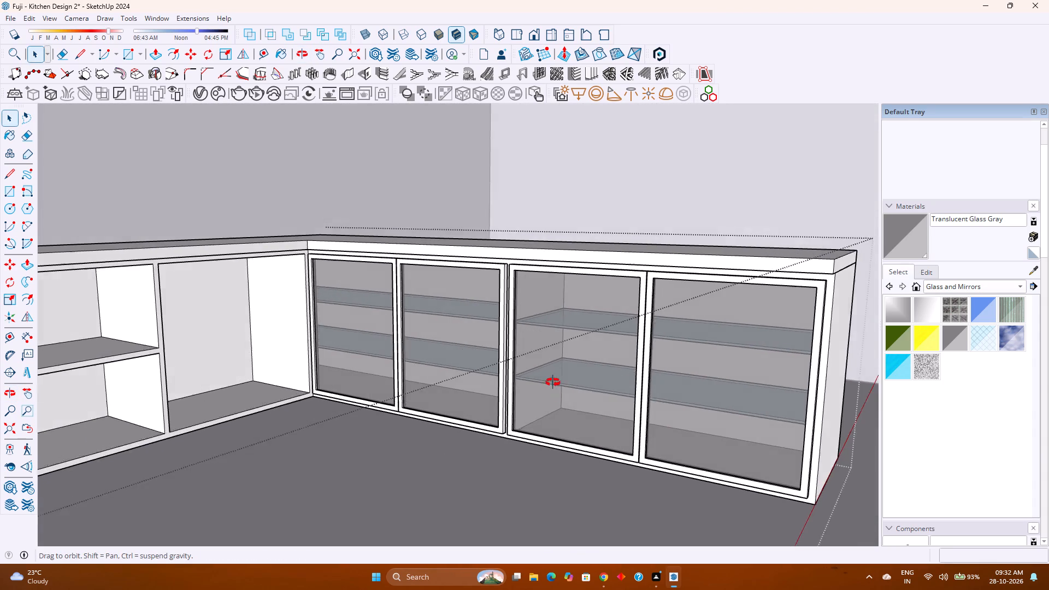
middle_drag(553, 382, 716, 405)
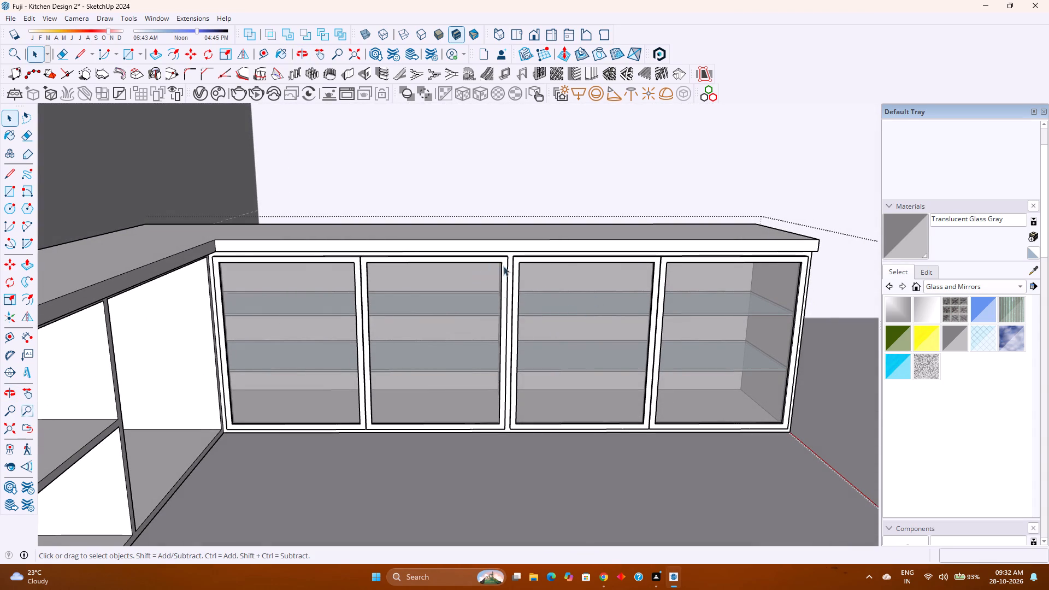
scroll(522, 275, up, 8)
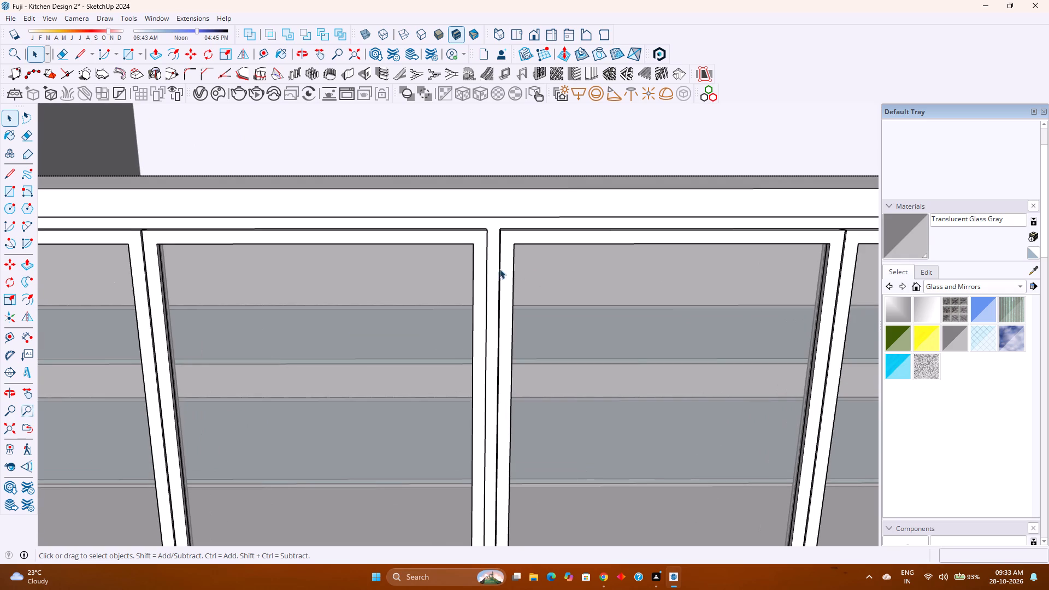
scroll(496, 252, up, 5)
scroll(496, 251, down, 12)
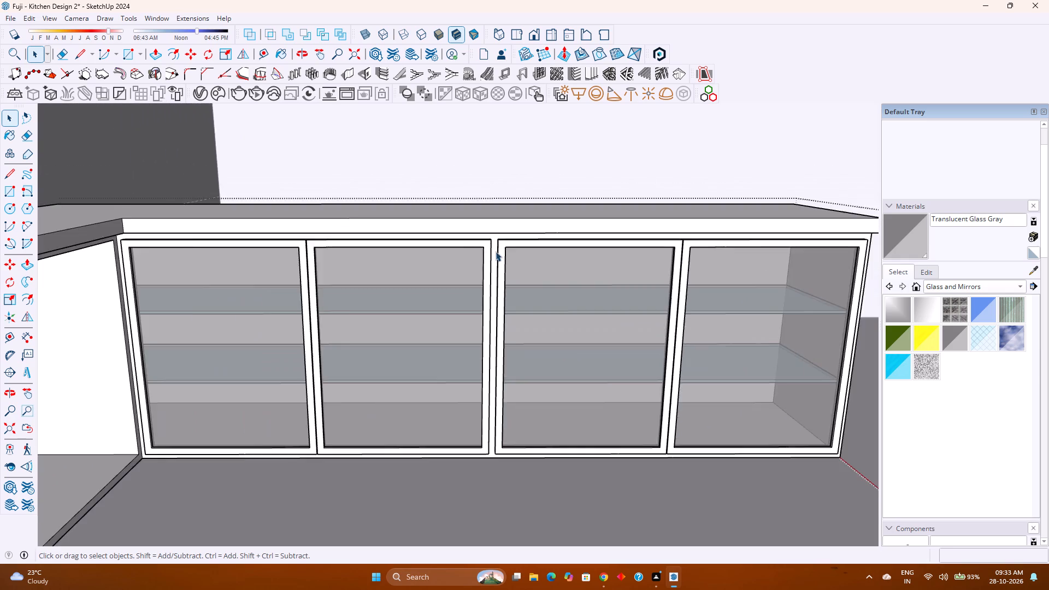
scroll(496, 251, down, 7)
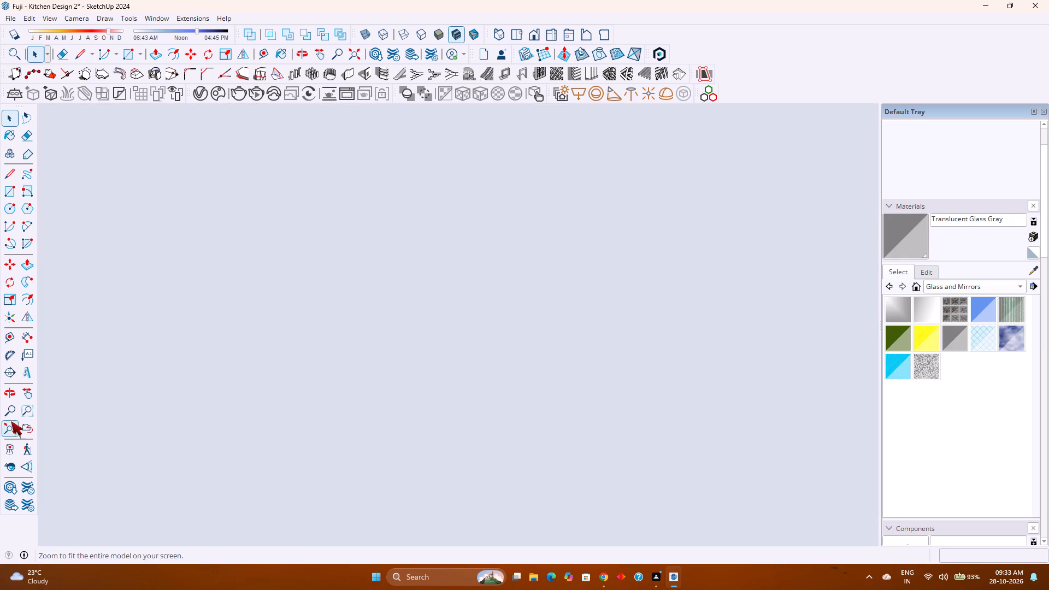
click(9, 423)
middle_drag(440, 341, 236, 337)
middle_click(233, 337)
scroll(228, 337, down, 5)
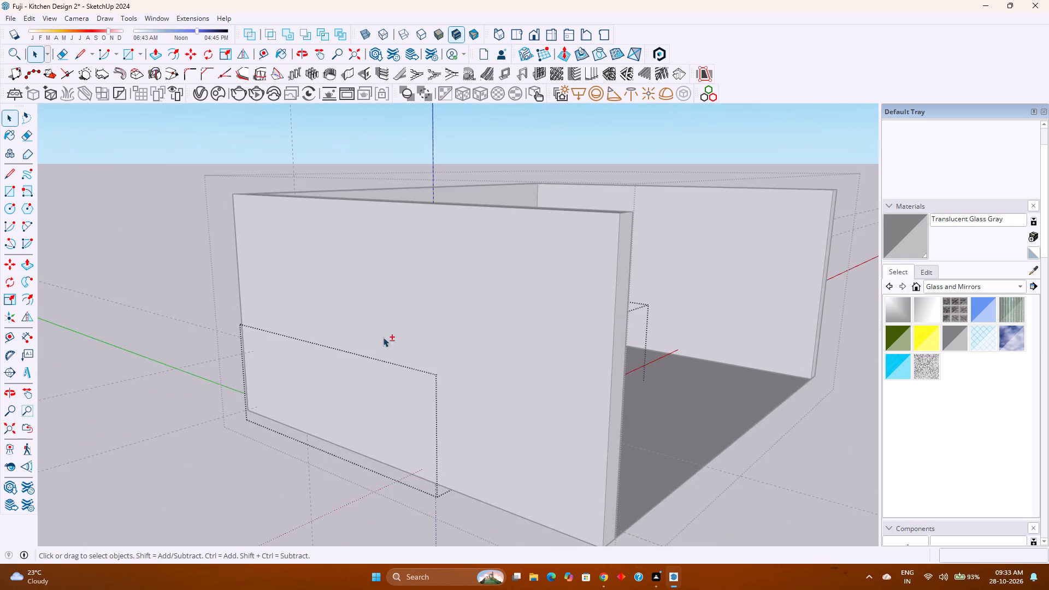
shift+middle_drag(547, 345, 318, 347)
shift+middle_click(317, 348)
scroll(406, 337, up, 10)
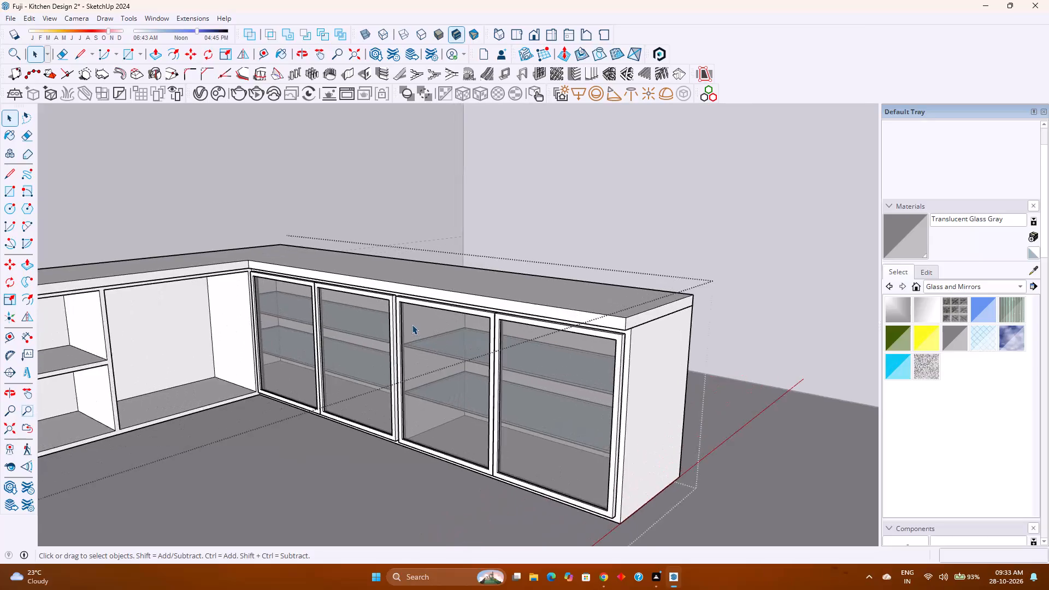
scroll(412, 324, up, 2)
scroll(326, 321, up, 1)
middle_drag(326, 321, 510, 341)
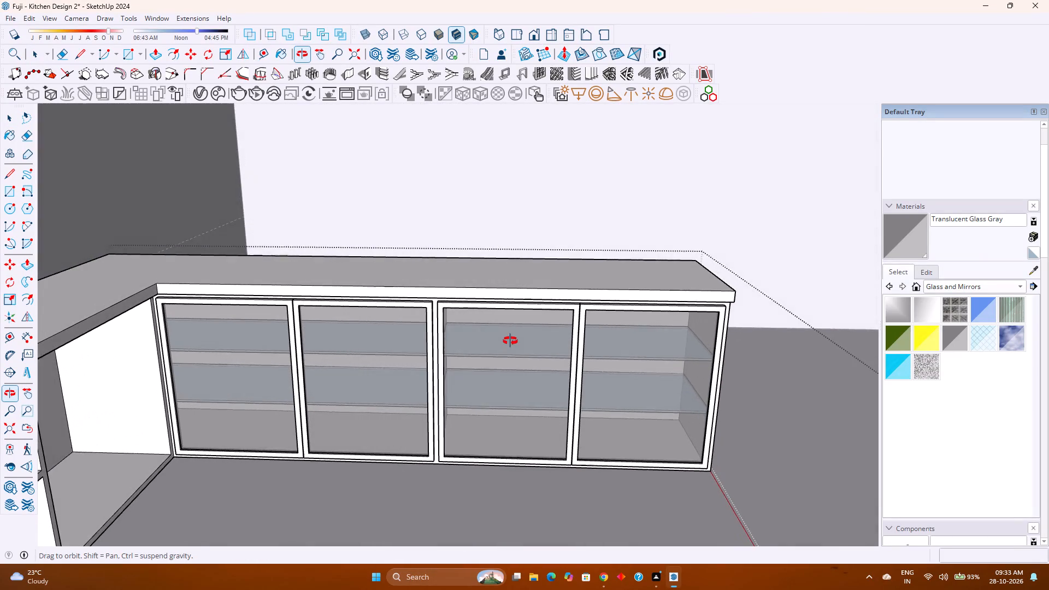
middle_drag(510, 341, 516, 341)
middle_click(516, 341)
Open the left leaf's frame in the end cabinet's shutter pair and pull its outer side face out 0.25".
scroll(465, 322, up, 4)
double_click(442, 303)
scroll(441, 303, up, 5)
middle_drag(396, 310, 514, 329)
scroll(422, 308, up, 9)
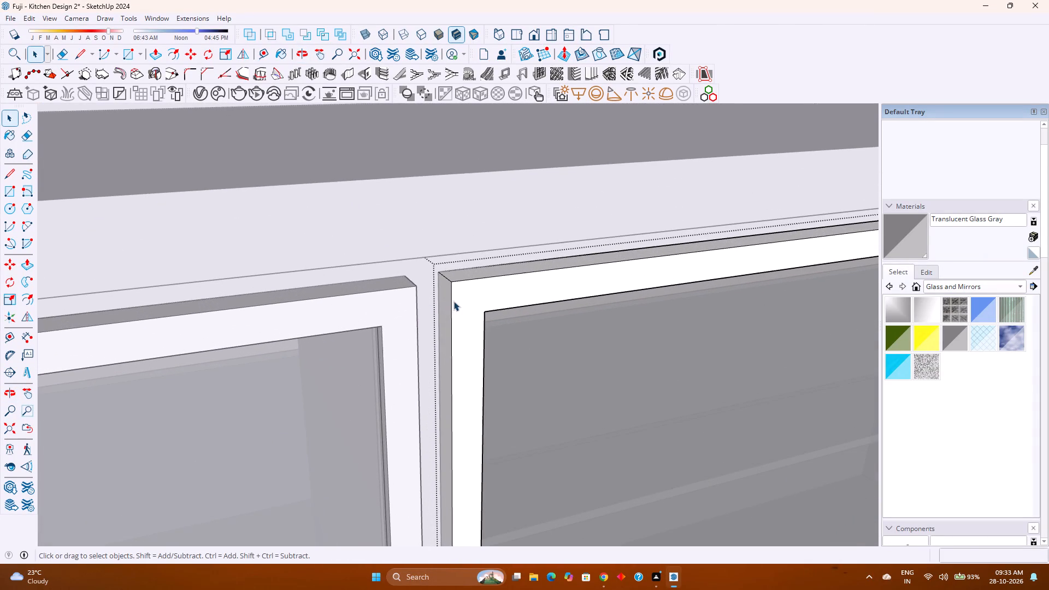
key(p)
click(446, 299)
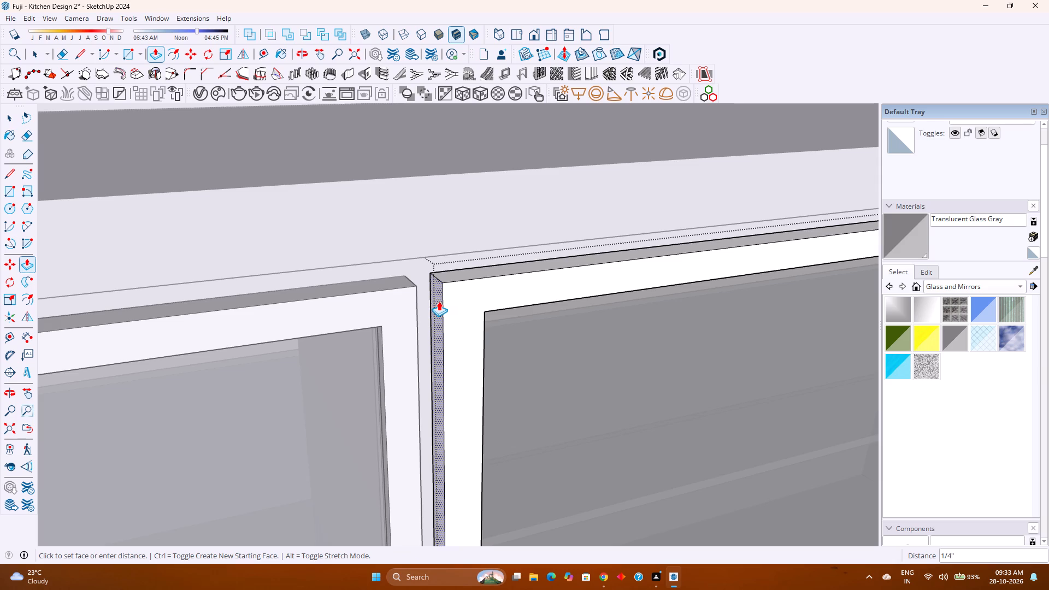
text(0.25)
key(Return)
Pull the right leaf frame's outer side face and both leaf frames' top faces outward by the same 0.25".
middle_drag(420, 310, 288, 310)
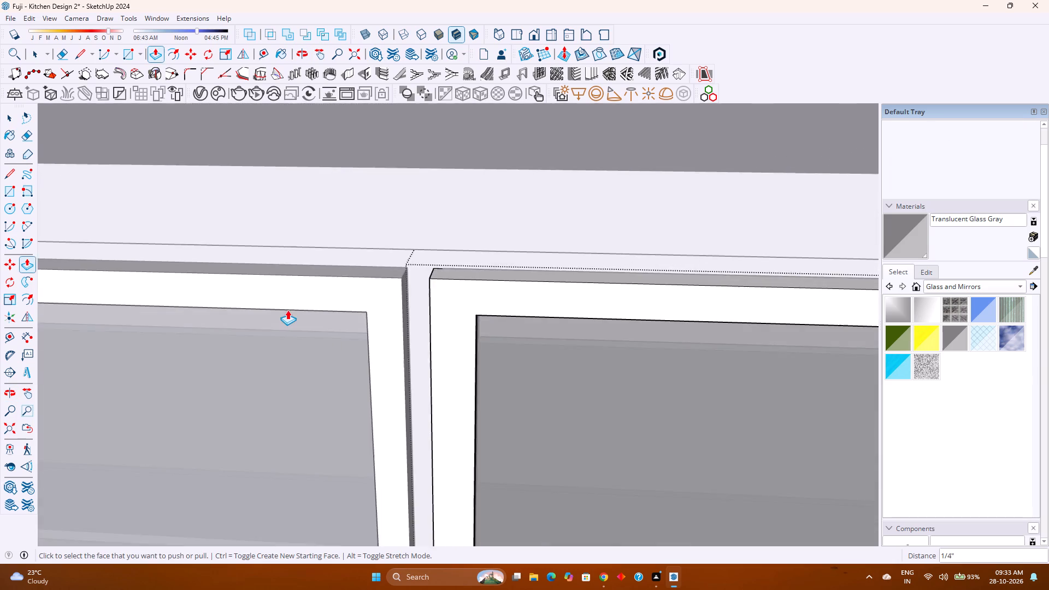
scroll(287, 310, down, 18)
middle_drag(575, 352, 387, 339)
middle_click(387, 339)
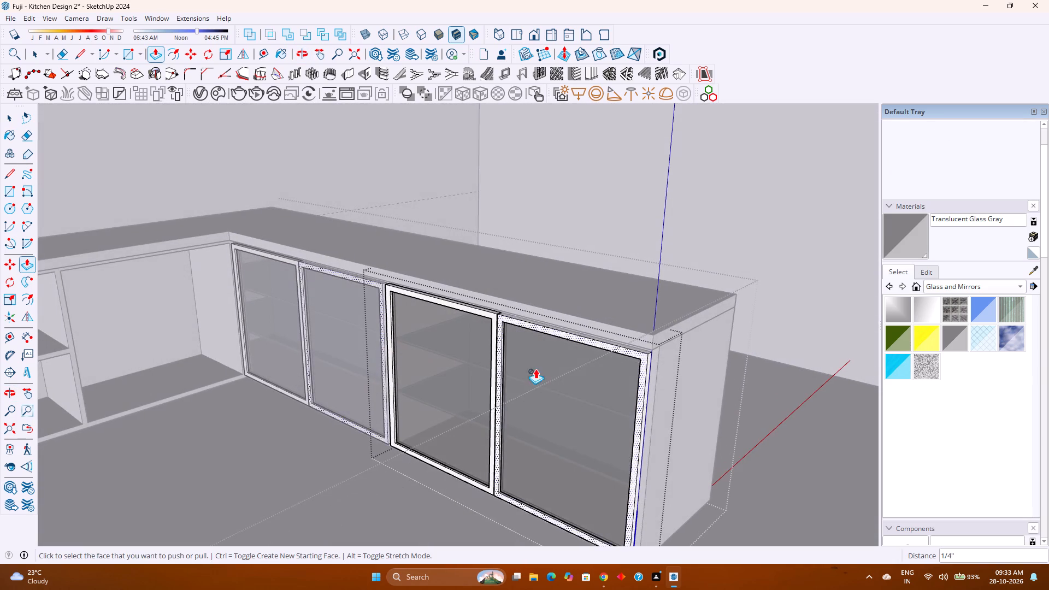
scroll(663, 371, up, 7)
double_click(637, 350)
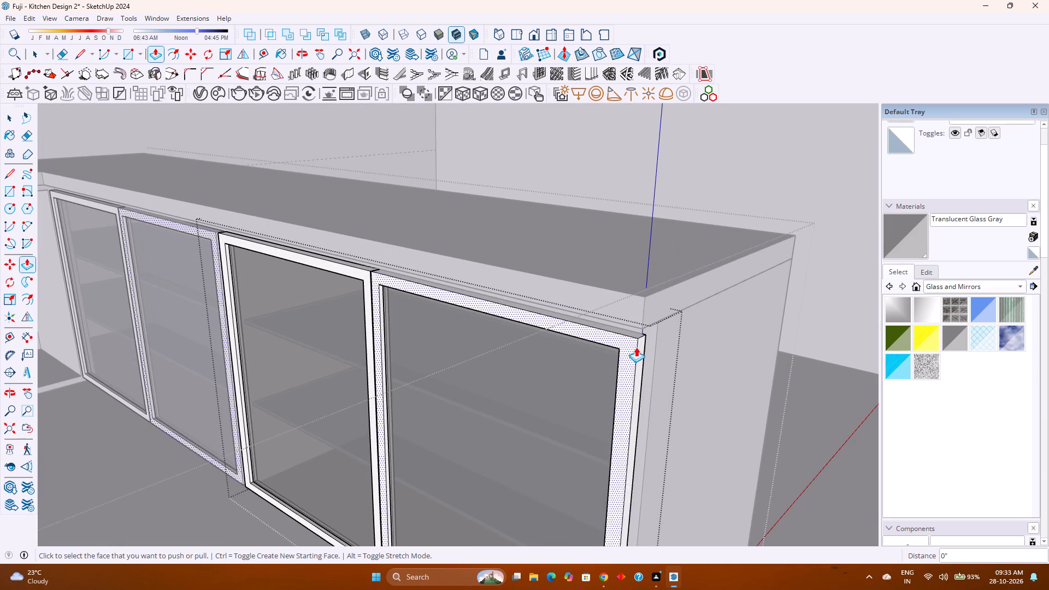
double_click(632, 335)
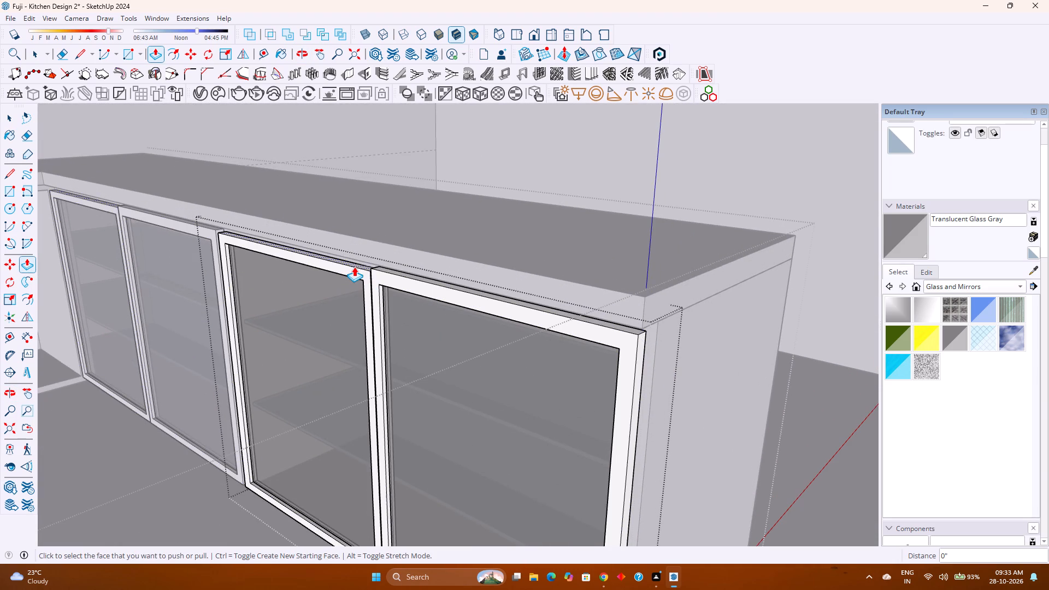
double_click(356, 265)
Pull the bottom faces of both leaf frames in the end cabinet's shutter pair downward by the same 0.25".
scroll(398, 311, down, 5)
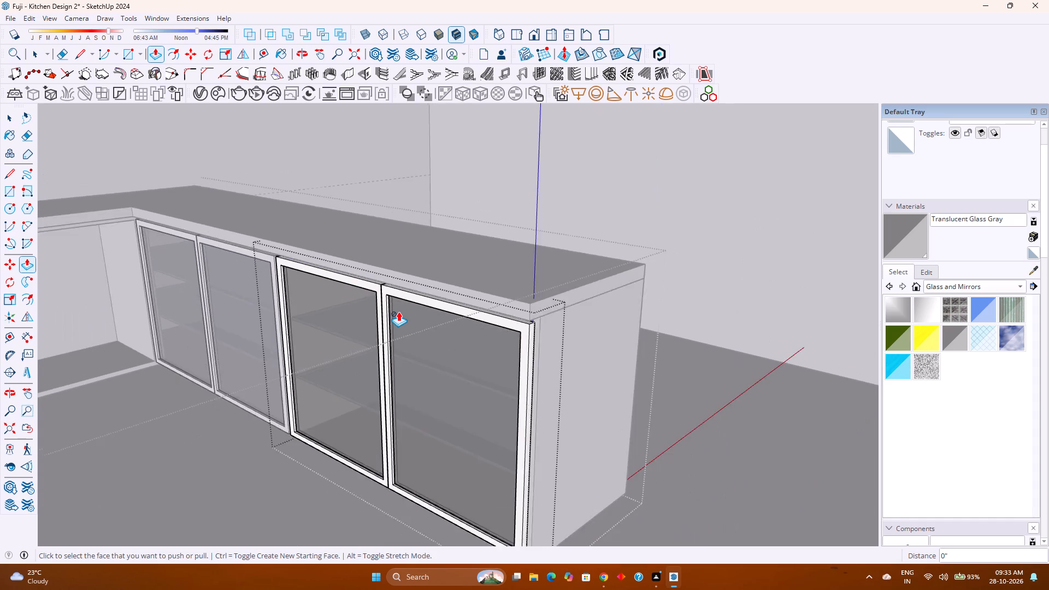
scroll(398, 311, down, 2)
middle_drag(396, 379, 418, 294)
middle_click(418, 294)
middle_drag(425, 452, 421, 400)
scroll(443, 481, up, 9)
middle_drag(465, 489, 435, 457)
middle_click(435, 457)
scroll(531, 487, up, 10)
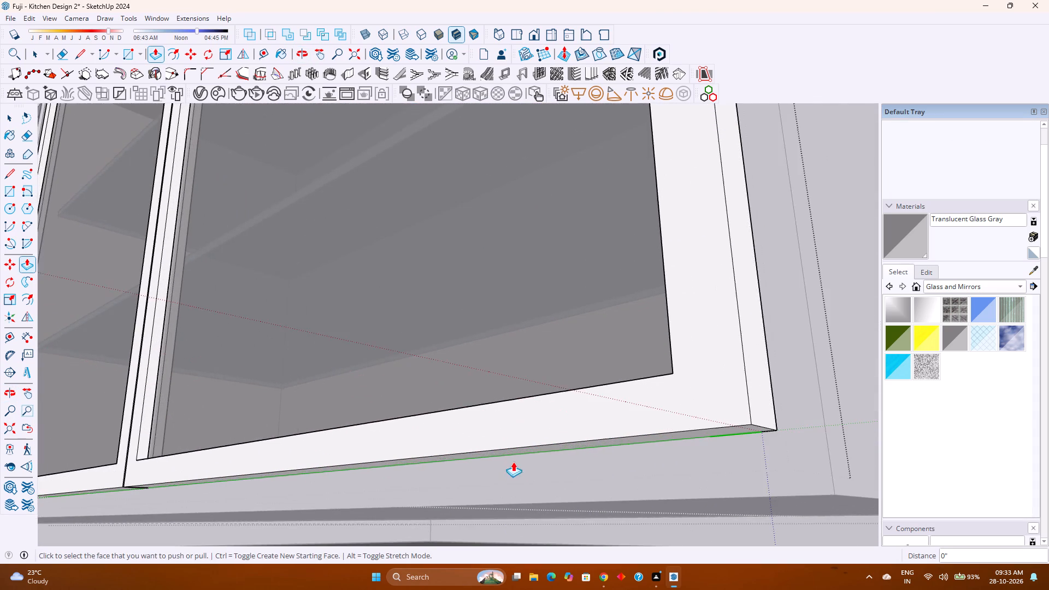
middle_drag(513, 462, 486, 441)
double_click(493, 452)
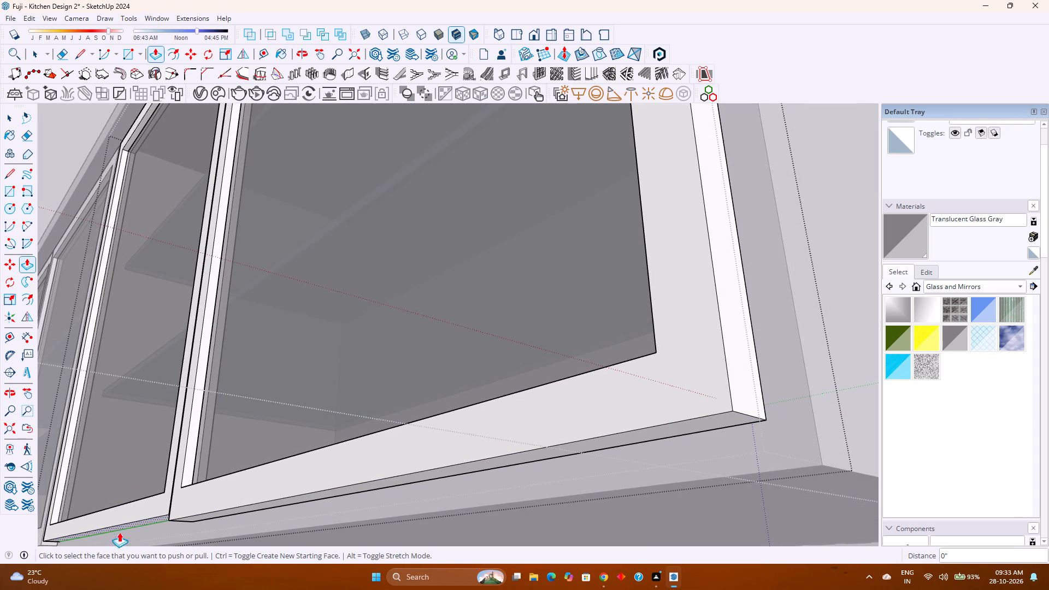
double_click(134, 524)
Widen both meeting stiles between the two leaves by pulling their glass-side faces in by the same 0.25".
scroll(244, 447, down, 1)
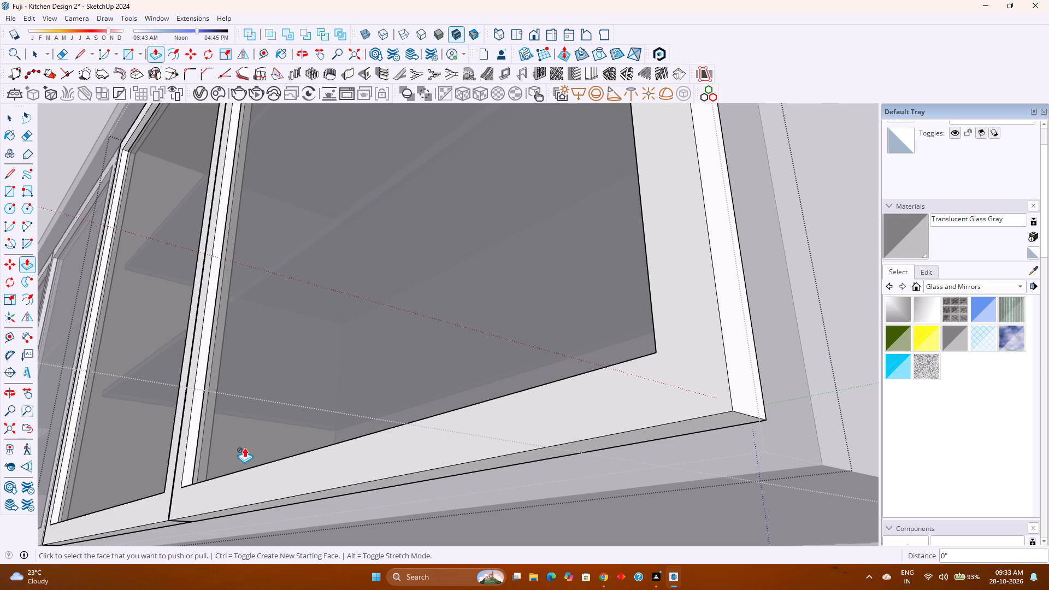
scroll(244, 447, down, 2)
middle_drag(244, 447, 276, 522)
middle_click(276, 522)
scroll(268, 499, down, 8)
middle_drag(259, 483, 426, 518)
middle_click(426, 518)
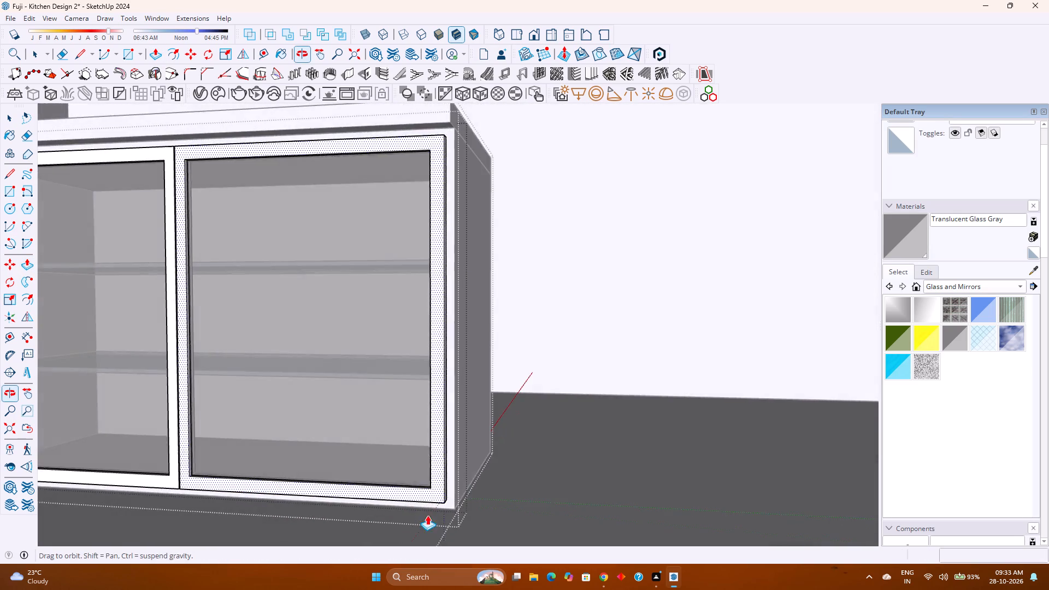
scroll(356, 475, down, 8)
middle_drag(304, 479, 388, 481)
middle_click(388, 481)
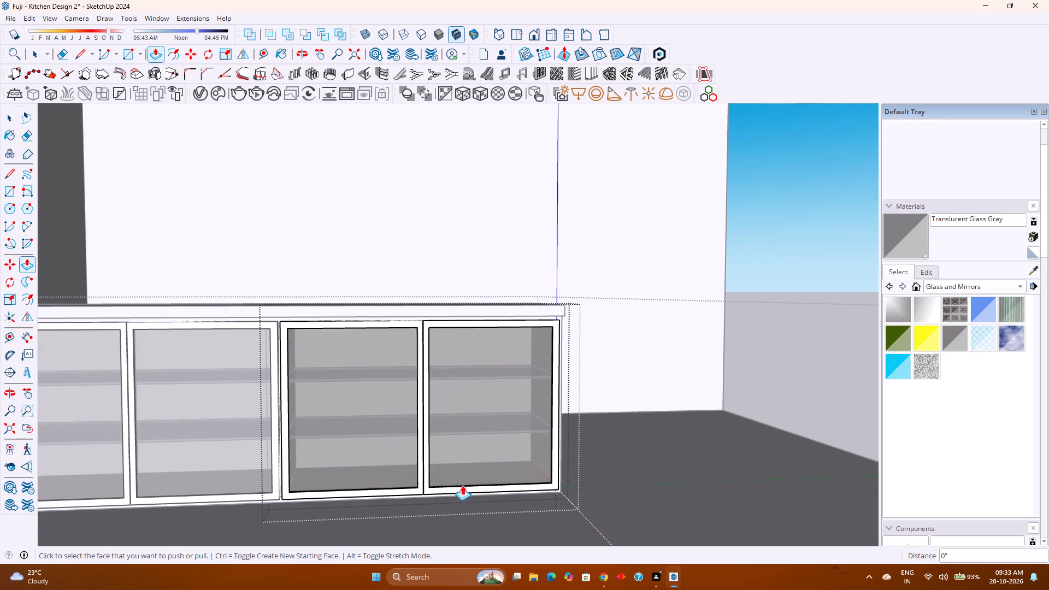
middle_drag(462, 485, 316, 495)
middle_click(316, 495)
scroll(174, 468, up, 12)
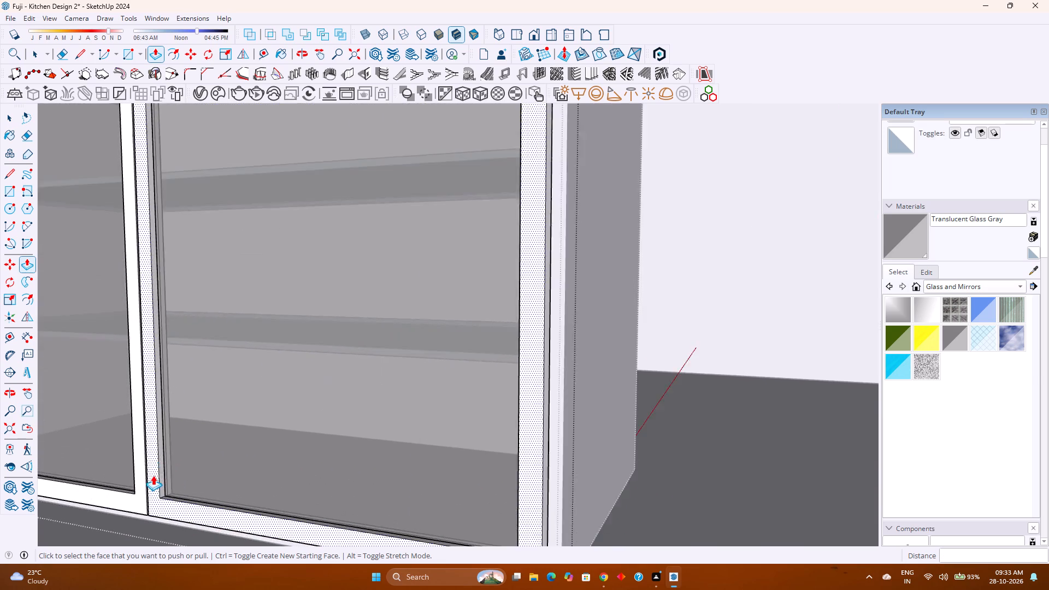
scroll(153, 475, up, 5)
double_click(162, 483)
middle_drag(162, 483, 378, 491)
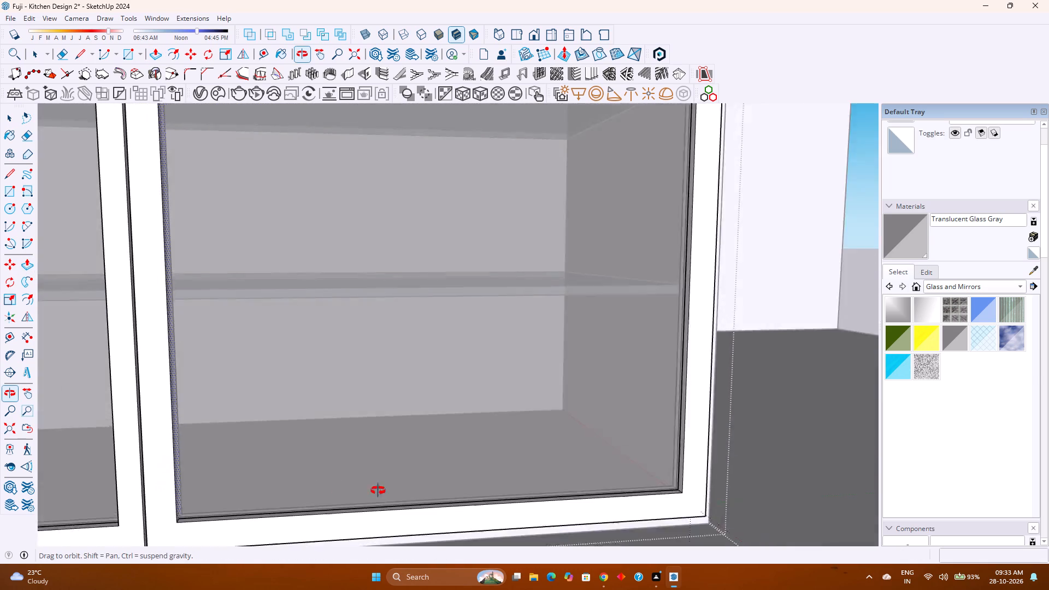
middle_drag(378, 491, 531, 489)
double_click(131, 467)
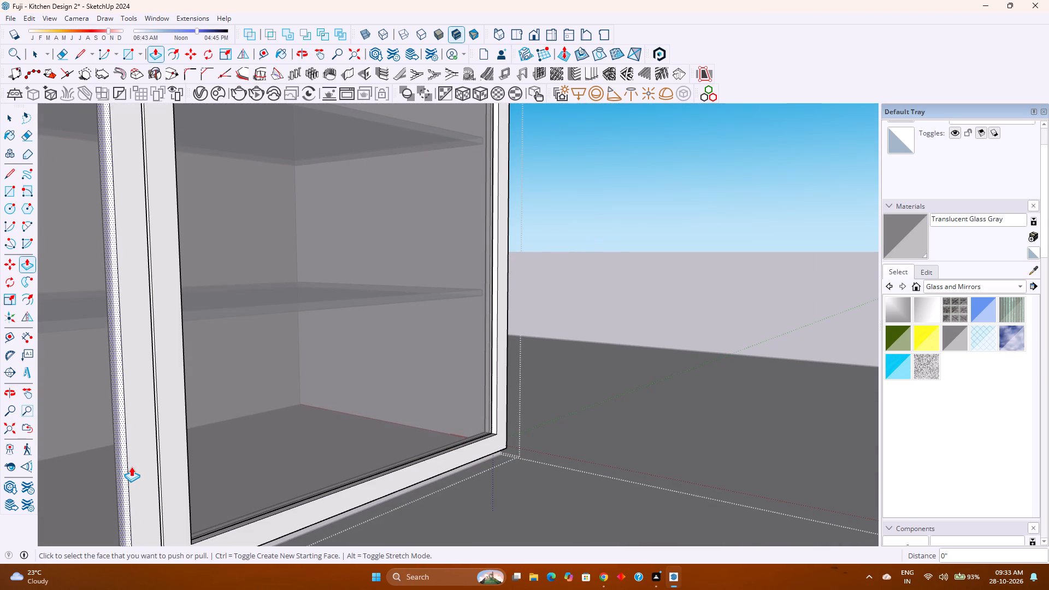
key(space)
Scale the right leaf's glass panel along the green axis to about 0.99, bringing its edge in from the meeting stile.
scroll(259, 456, down, 3)
shift+middle_drag(259, 456, 380, 396)
scroll(419, 391, down, 2)
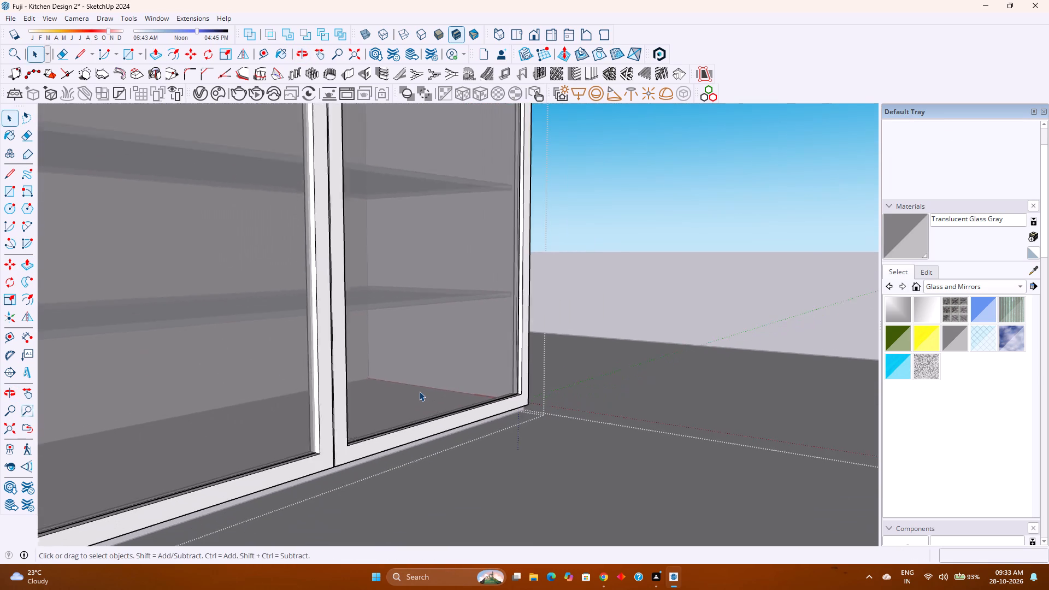
scroll(419, 391, down, 1)
middle_drag(419, 391, 144, 456)
middle_click(143, 456)
double_click(401, 339)
click(401, 339)
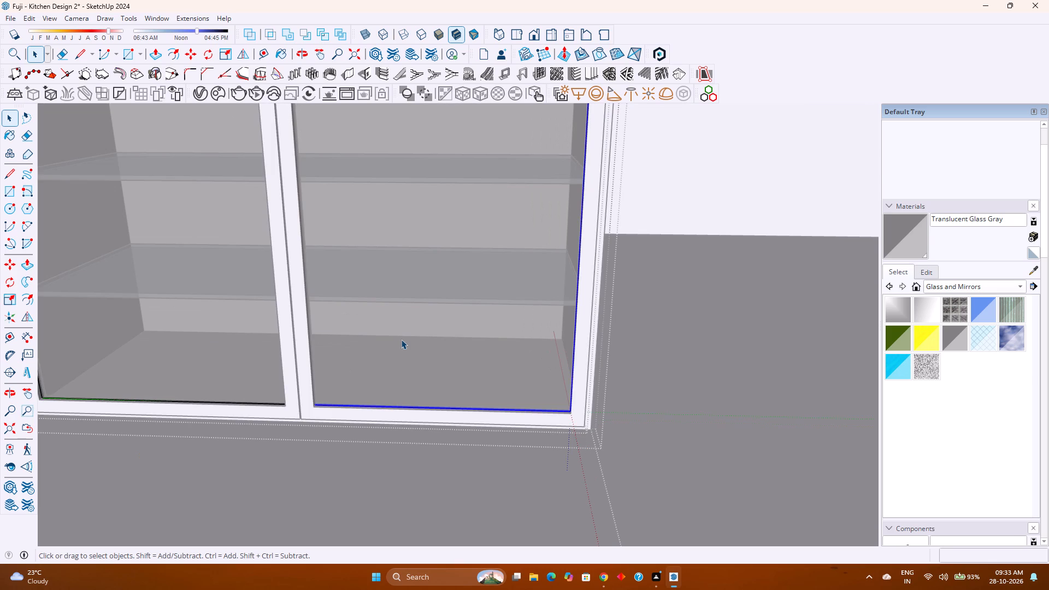
shift+middle_drag(384, 347, 462, 451)
middle_drag(452, 430, 384, 387)
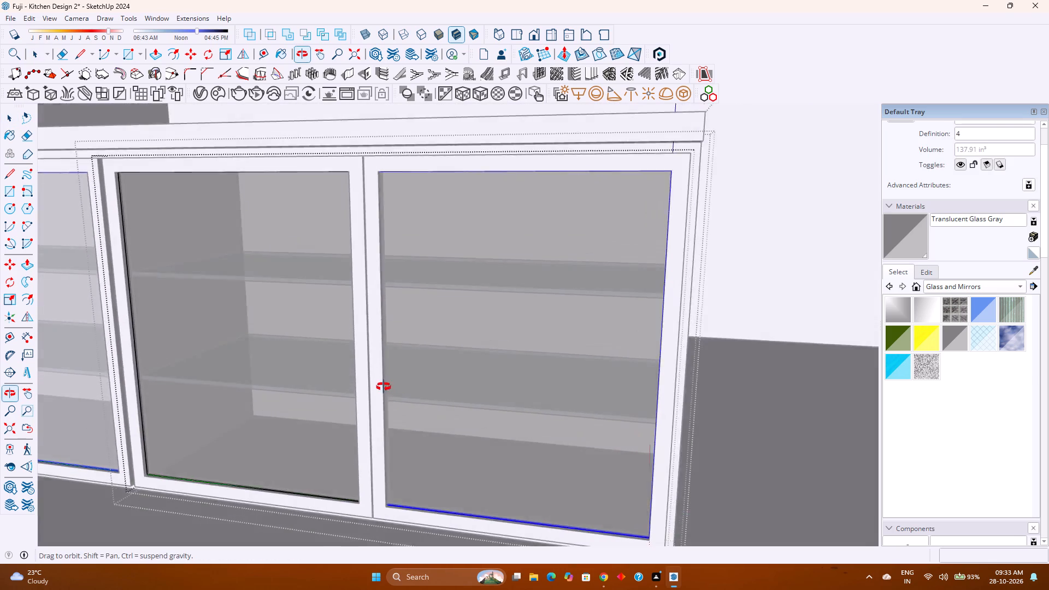
middle_drag(384, 387, 333, 363)
middle_click(333, 363)
key(s)
scroll(406, 347, up, 2)
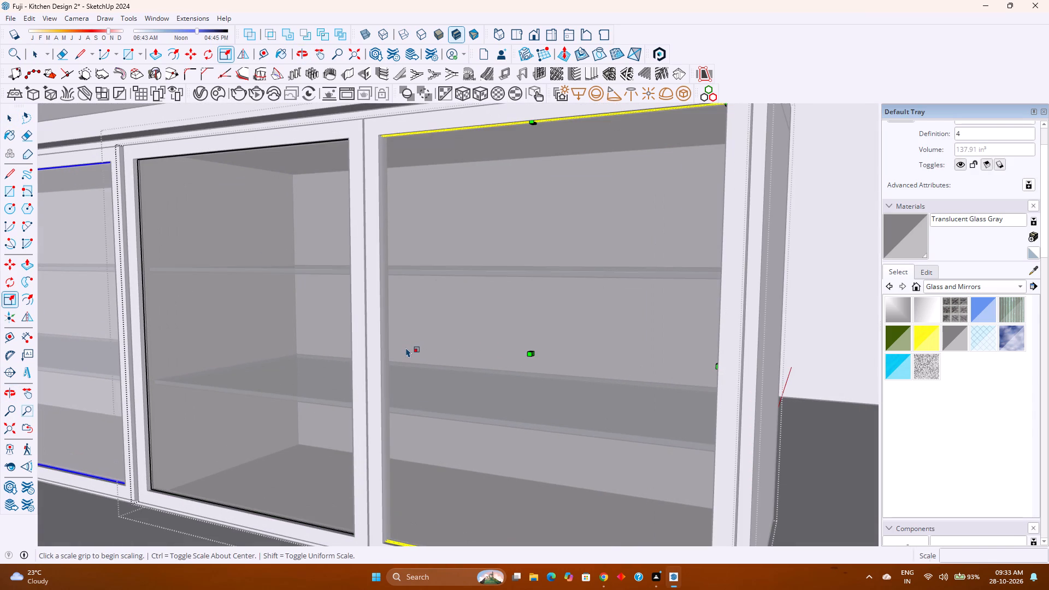
key(k)
scroll(388, 349, up, 11)
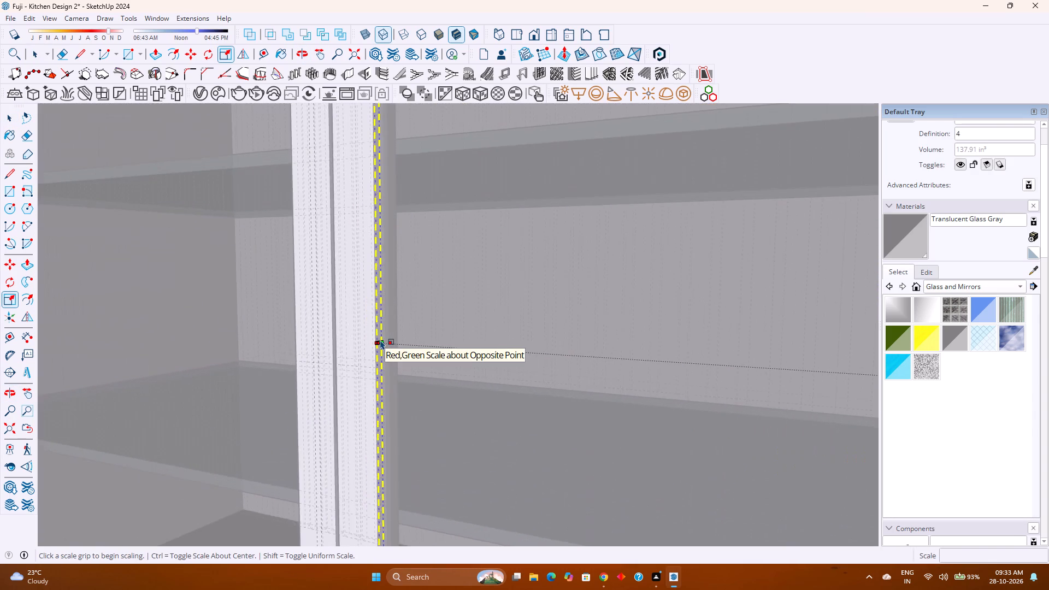
scroll(380, 340, up, 12)
click(383, 351)
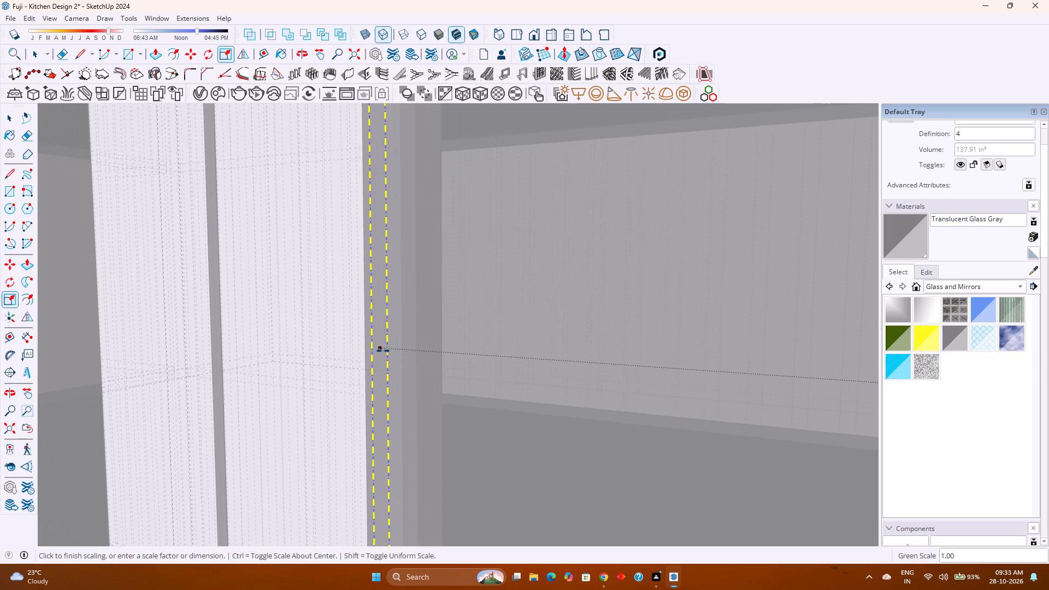
scroll(383, 351, down, 20)
scroll(383, 351, down, 6)
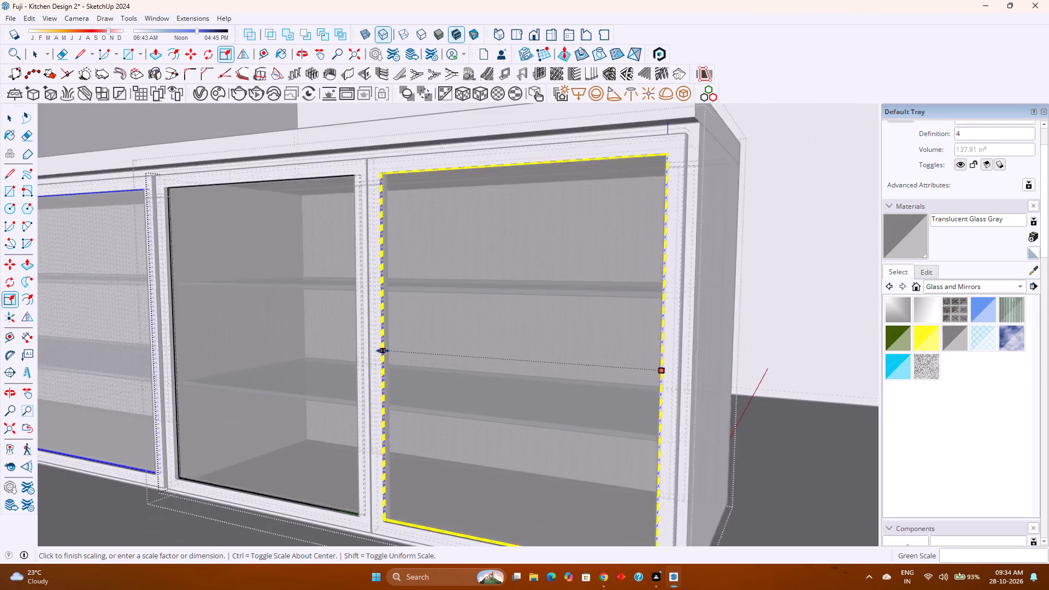
scroll(383, 351, down, 6)
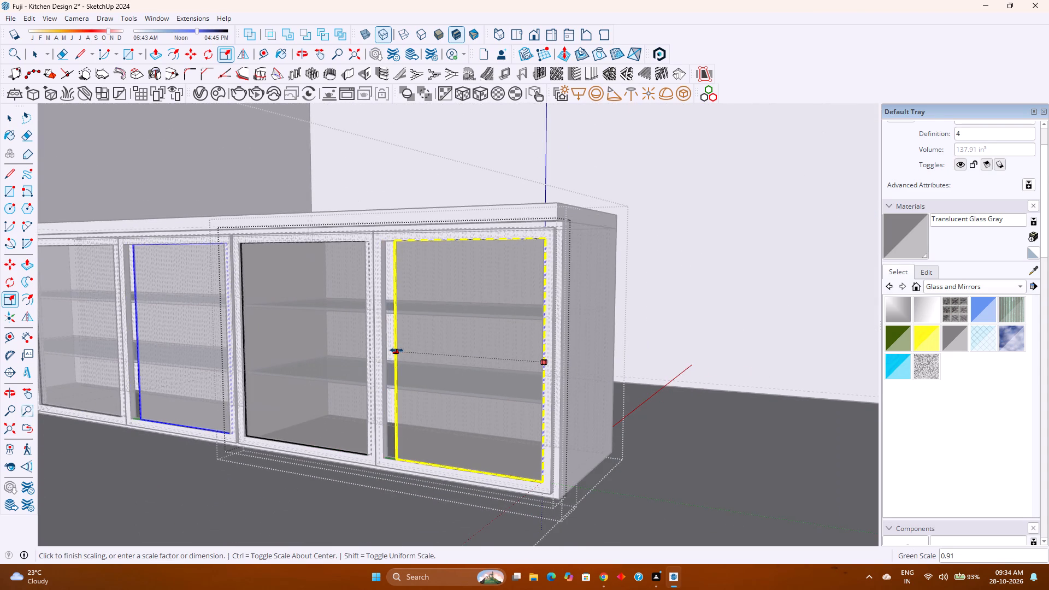
key(k)
scroll(388, 345, up, 6)
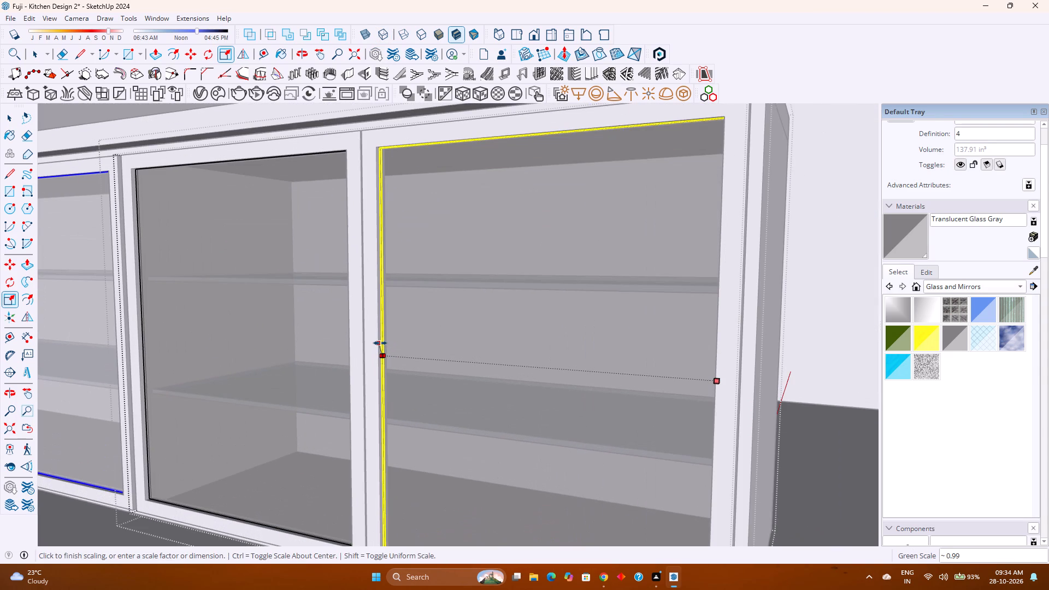
click(380, 343)
key(space)
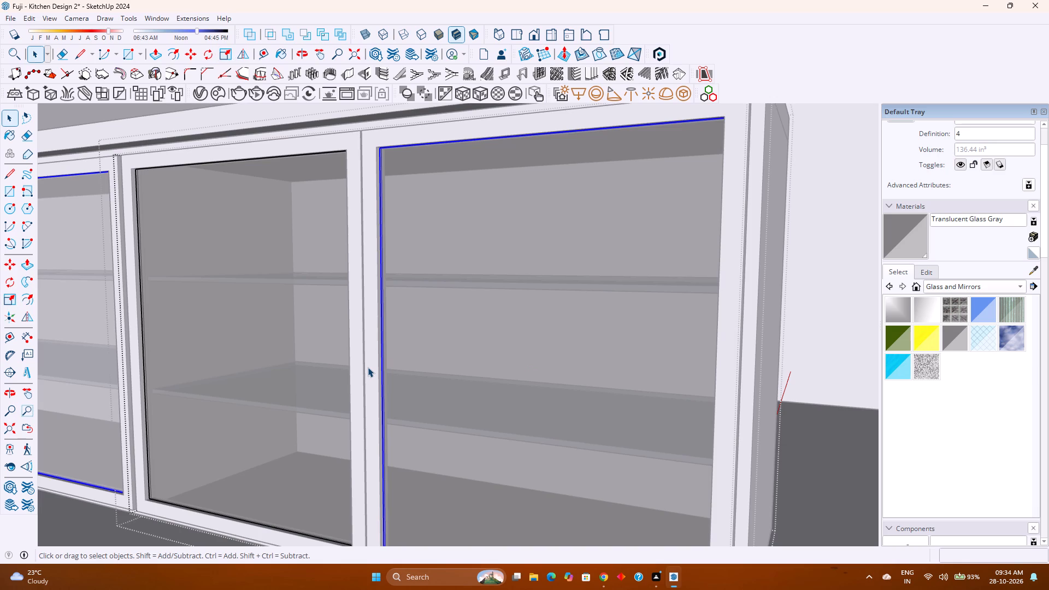
key(Escape)
Scale the left leaf's glass panel along the green axis to about 0.99, bringing its edge in from the meeting stile.
scroll(369, 367, down, 2)
middle_drag(369, 367, 640, 370)
middle_click(640, 370)
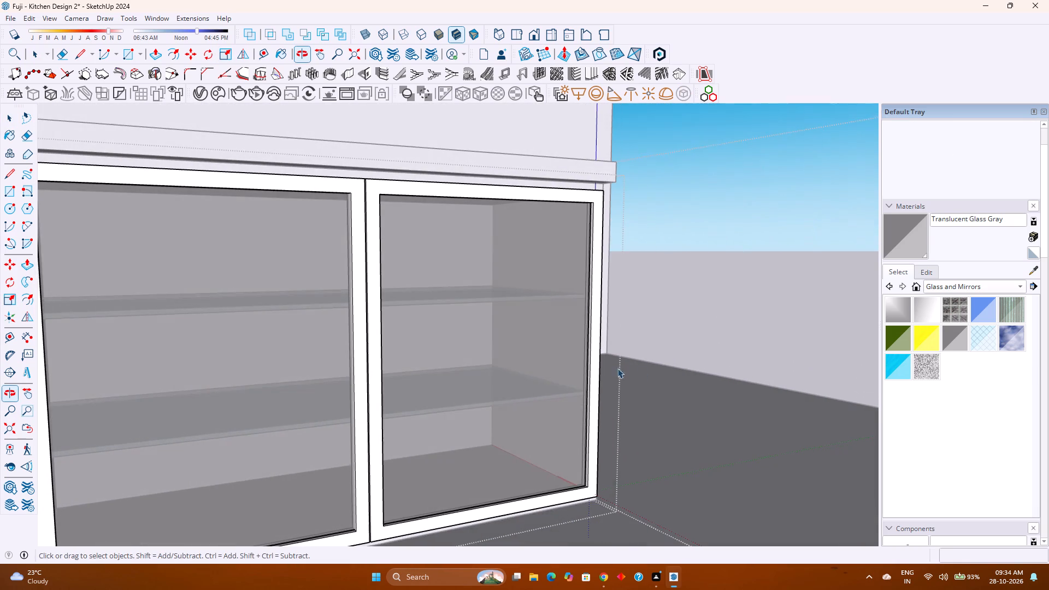
click(190, 345)
double_click(213, 345)
click(240, 343)
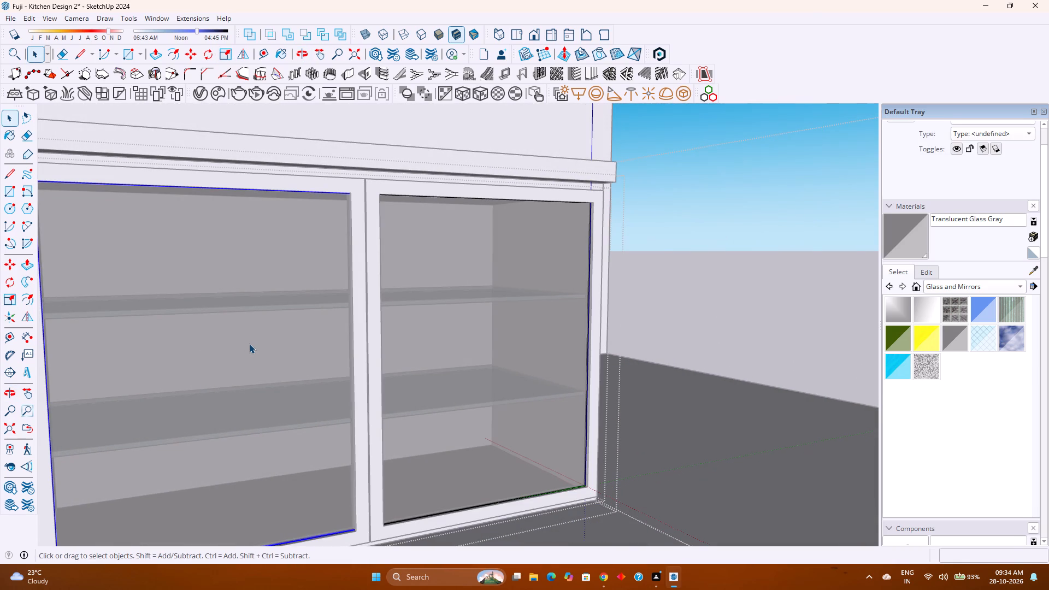
key(s)
key(k)
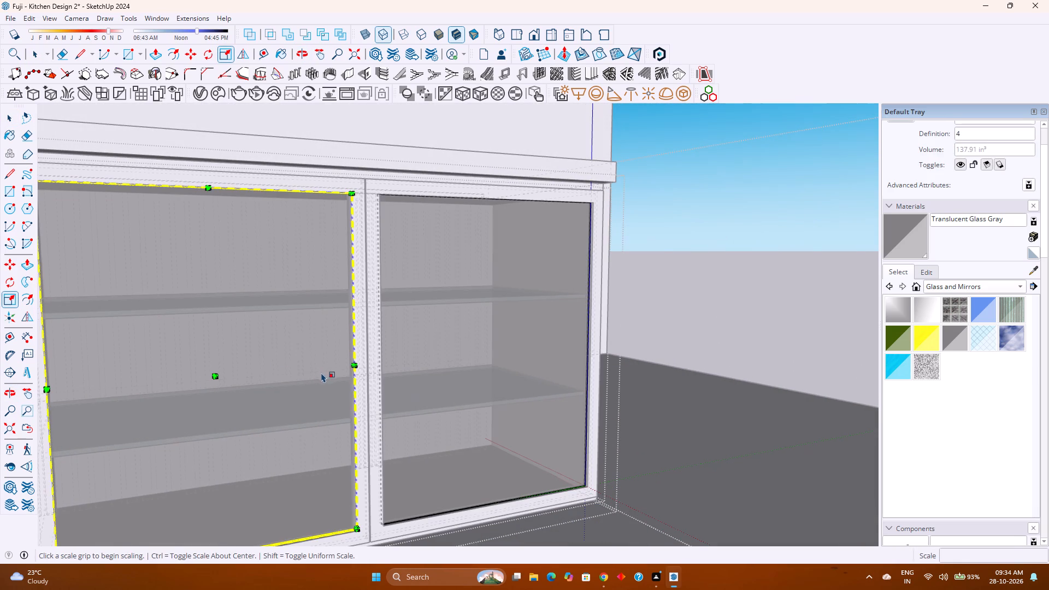
scroll(352, 373, up, 19)
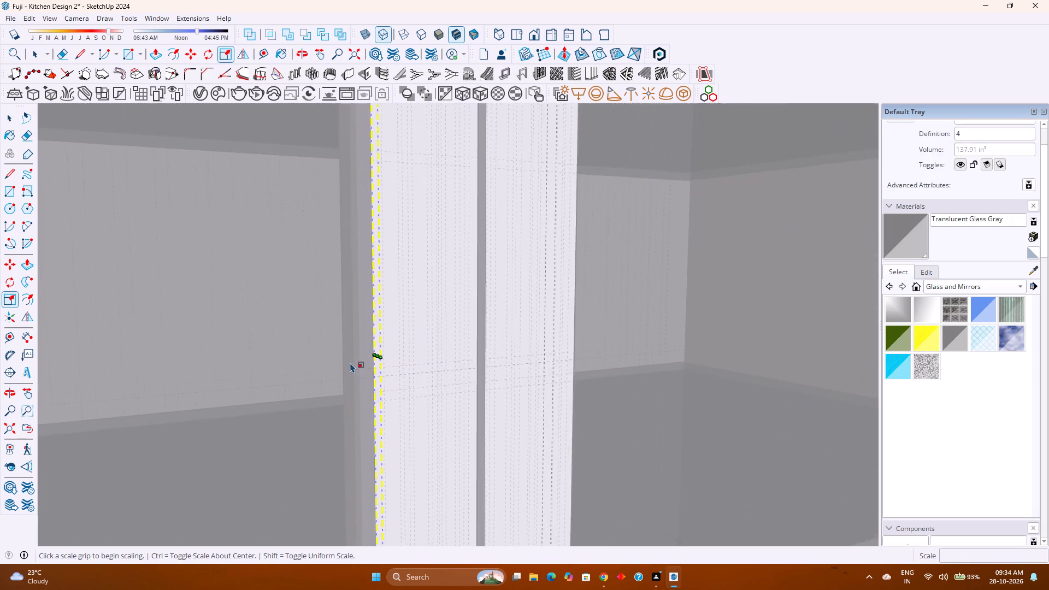
scroll(350, 363, up, 8)
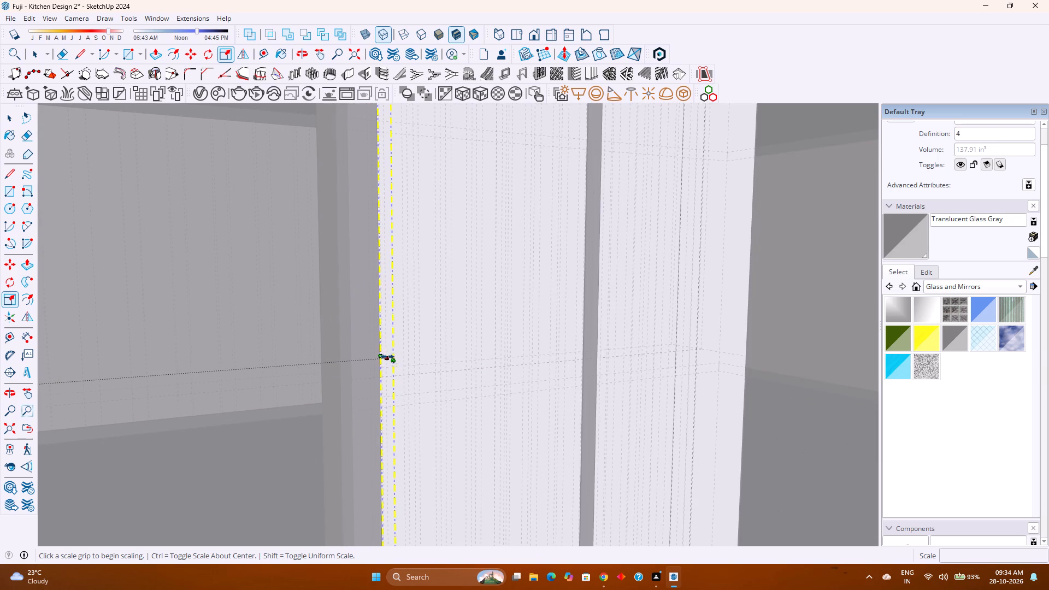
click(387, 357)
key(k)
scroll(369, 362, down, 4)
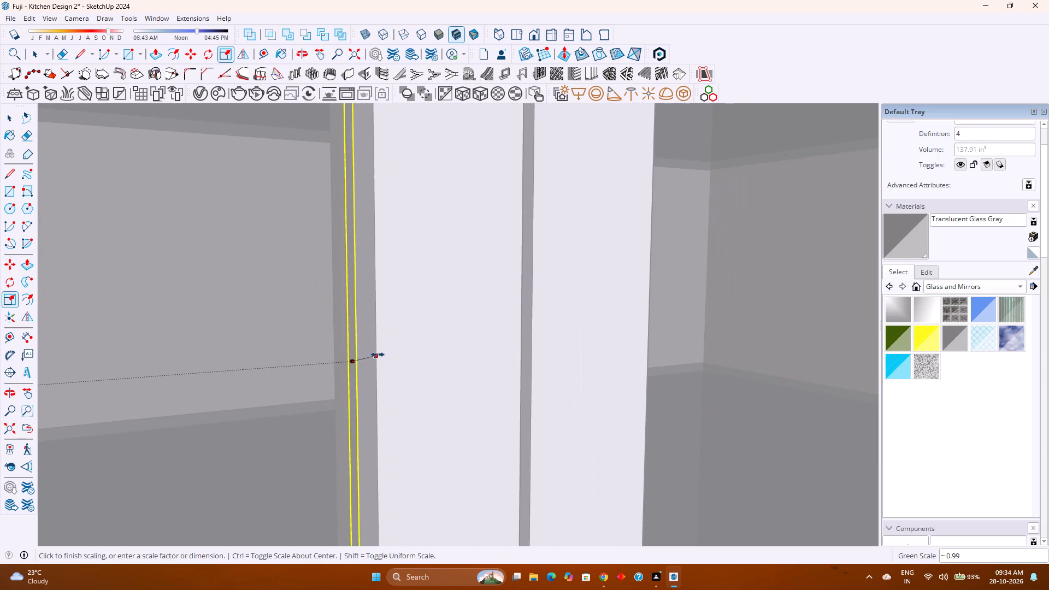
click(378, 353)
key(space)
key(Escape)
Examine the end cabinet's resized shutter pair from several angles and the base cabinets across the whole kitchen.
scroll(375, 354, down, 4)
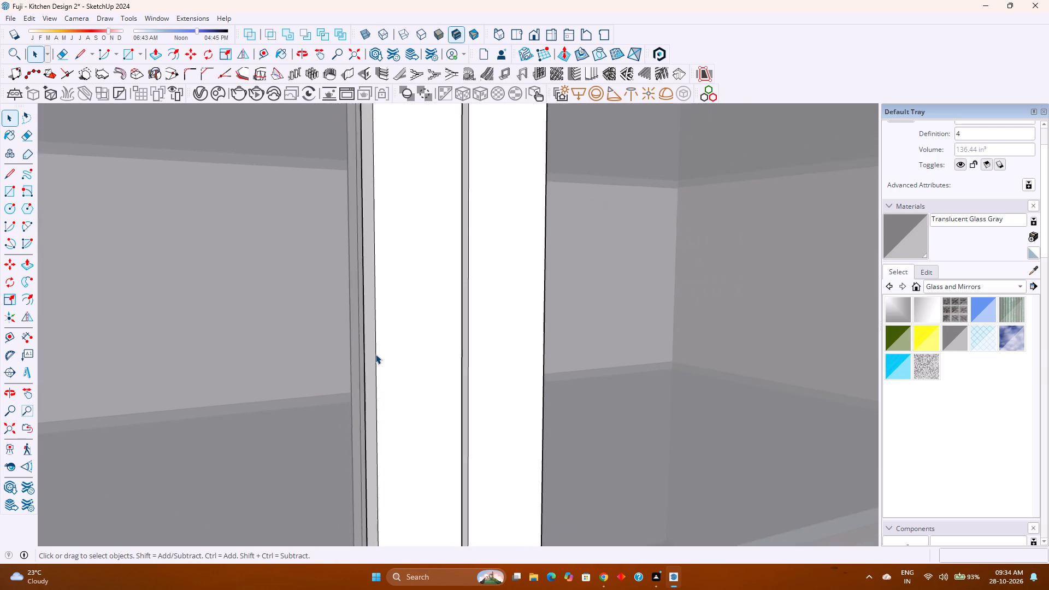
scroll(375, 354, down, 20)
scroll(375, 354, down, 5)
middle_drag(385, 361, 166, 357)
middle_click(166, 357)
scroll(208, 359, down, 1)
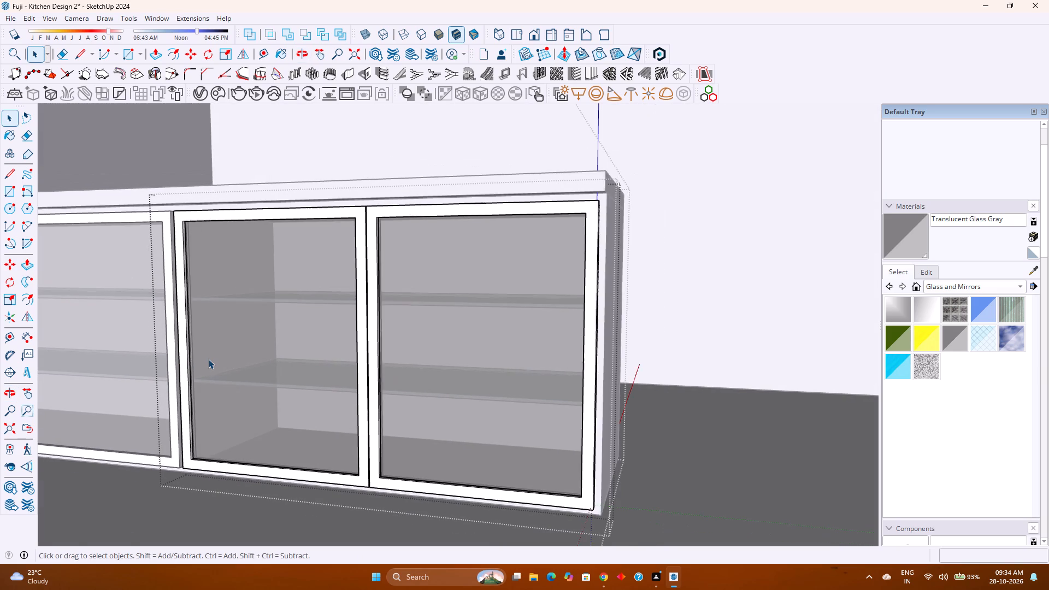
scroll(208, 359, down, 1)
middle_drag(208, 359, 389, 374)
middle_click(389, 374)
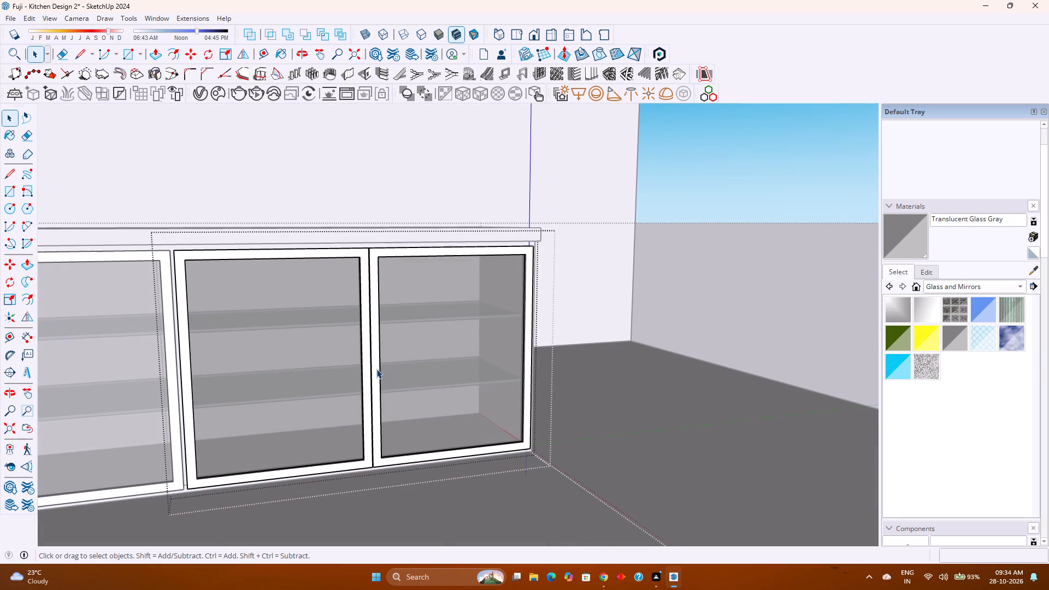
scroll(376, 367, down, 7)
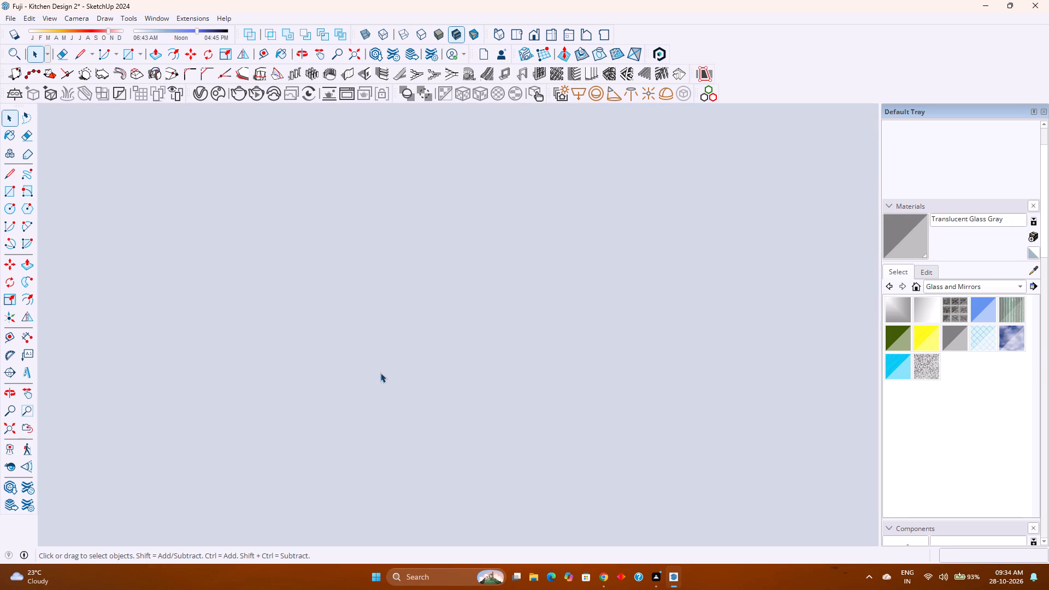
scroll(380, 373, down, 2)
click(10, 436)
middle_drag(388, 383, 103, 369)
middle_click(99, 369)
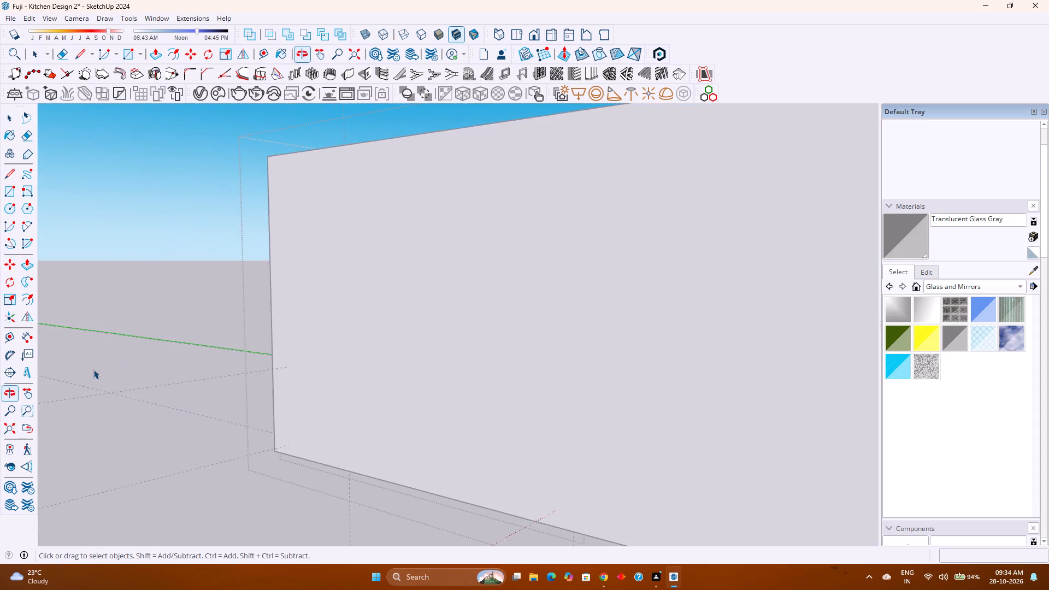
scroll(93, 369, down, 9)
middle_drag(561, 398, 338, 388)
middle_click(338, 388)
scroll(419, 392, up, 5)
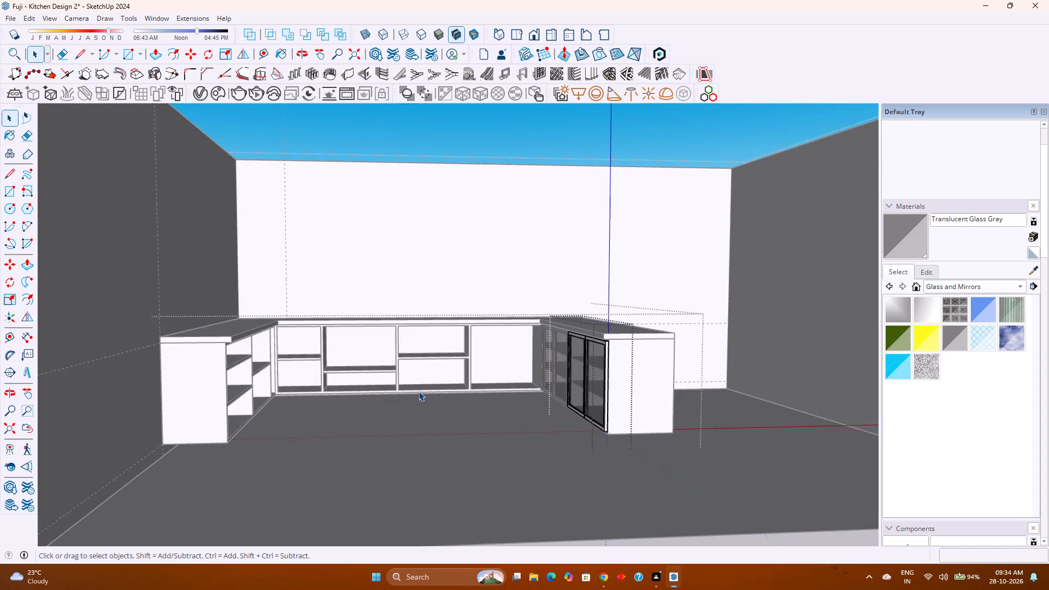
Examine the glass-shuttered cabinet run, its fluted back and the adjoining open base cabinets from several angles.
middle_drag(419, 391, 490, 405)
key(Escape)
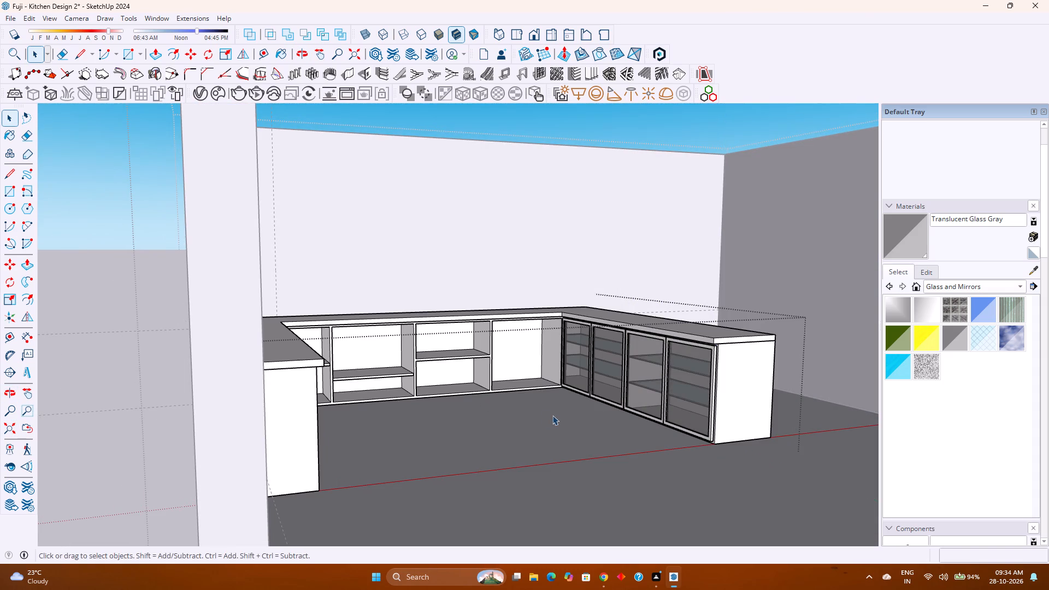
shift+middle_drag(554, 410, 406, 411)
shift+middle_drag(408, 411, 464, 446)
middle_drag(496, 445, 536, 426)
scroll(566, 404, up, 7)
scroll(566, 403, down, 4)
shift+middle_drag(547, 405, 548, 406)
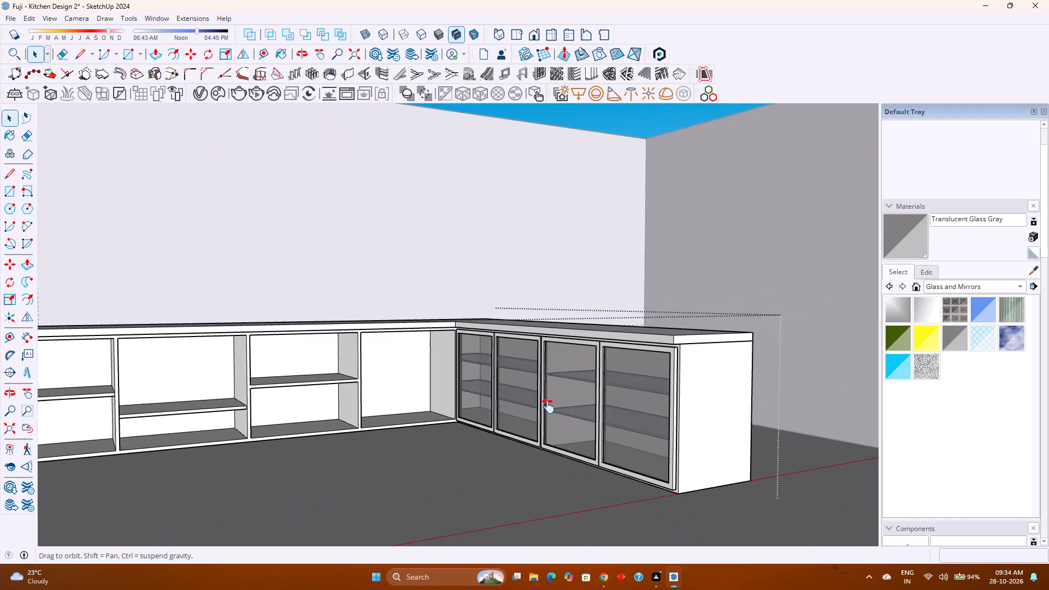
shift+middle_drag(548, 406, 616, 404)
middle_drag(616, 412, 377, 413)
shift+middle_drag(327, 408, 838, 441)
shift+middle_click(838, 441)
scroll(284, 398, down, 1)
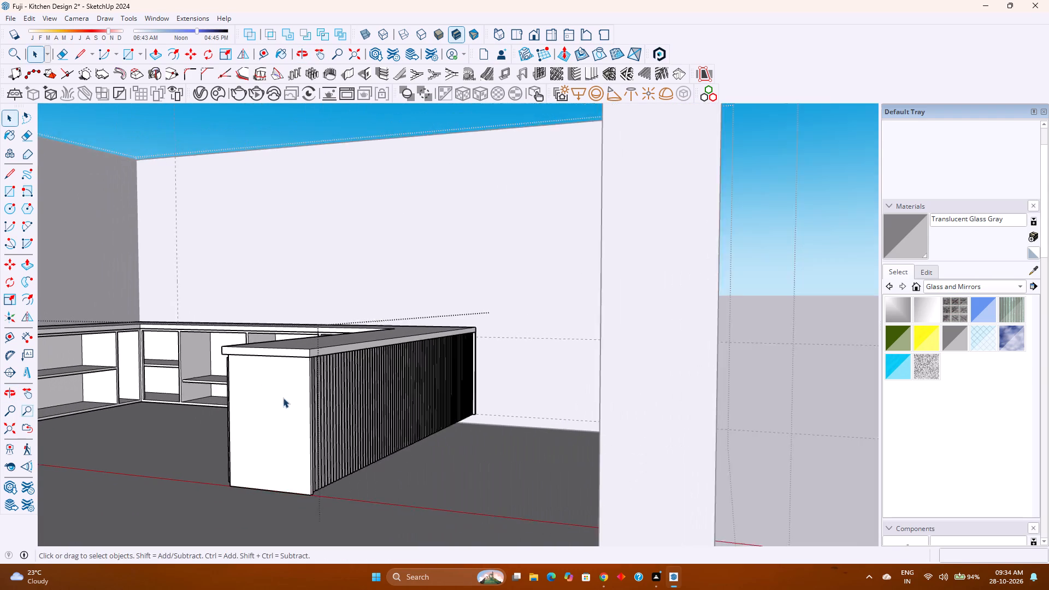
scroll(283, 398, down, 1)
shift+middle_drag(256, 398, 662, 398)
shift+middle_click(662, 398)
middle_drag(432, 392, 441, 445)
middle_click(441, 445)
Inspect the open-shelved base cabinets along the side wall opposite the shutters, including the end panel, countertop edge and inner corner.
scroll(344, 418, up, 2)
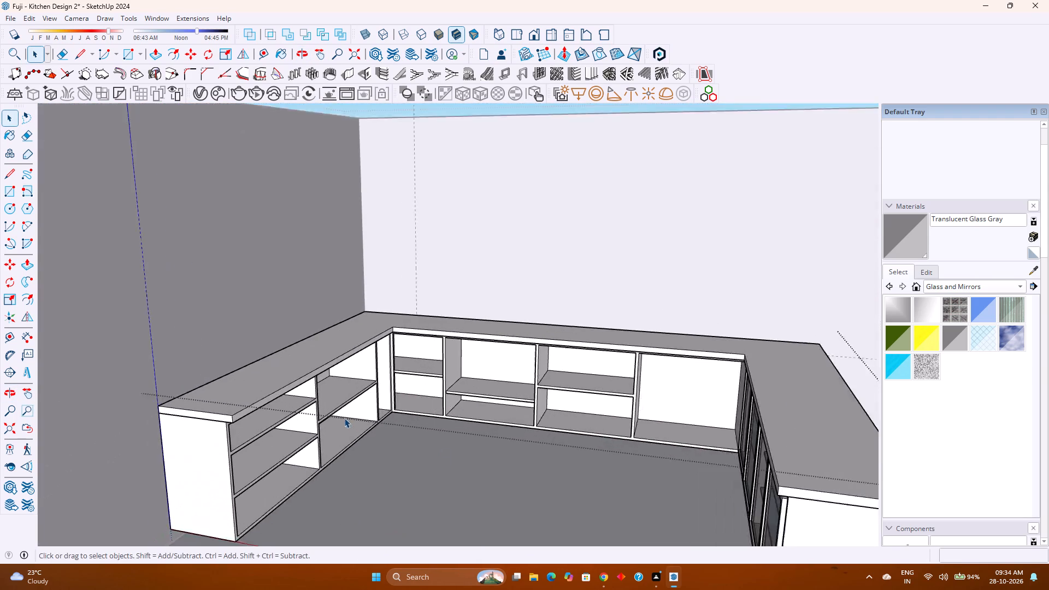
scroll(344, 418, up, 1)
shift+middle_drag(320, 413, 449, 402)
shift+middle_click(455, 400)
middle_drag(436, 446, 391, 423)
middle_click(391, 423)
scroll(305, 374, up, 1)
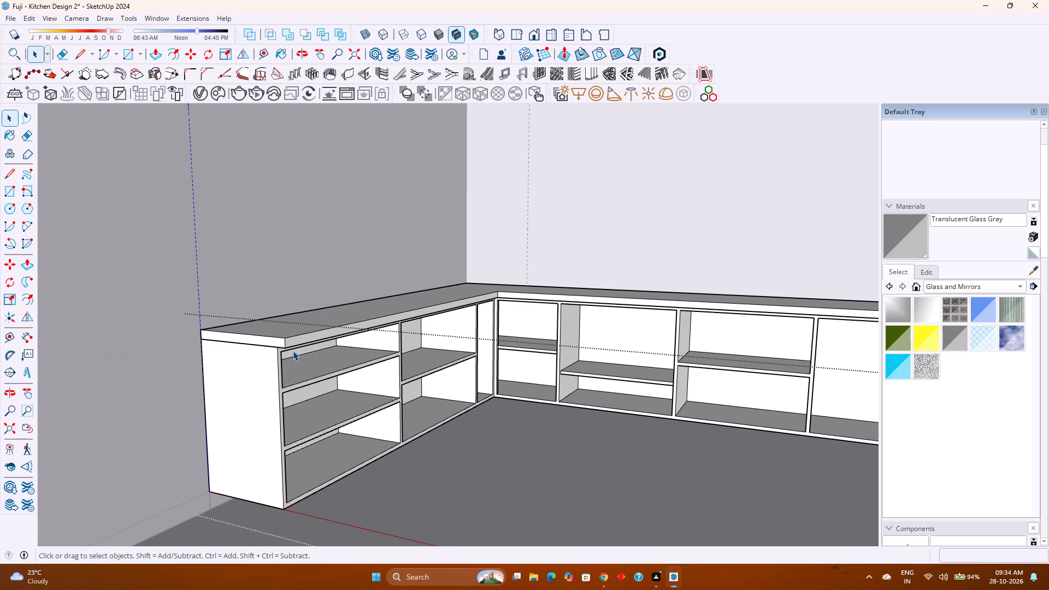
scroll(282, 344, up, 3)
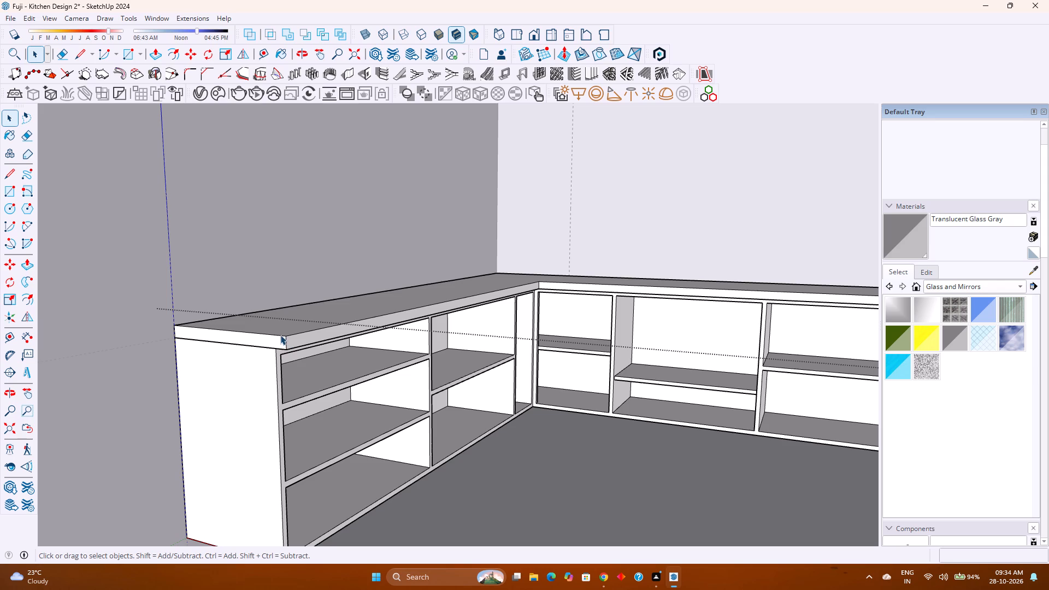
scroll(278, 335, up, 3)
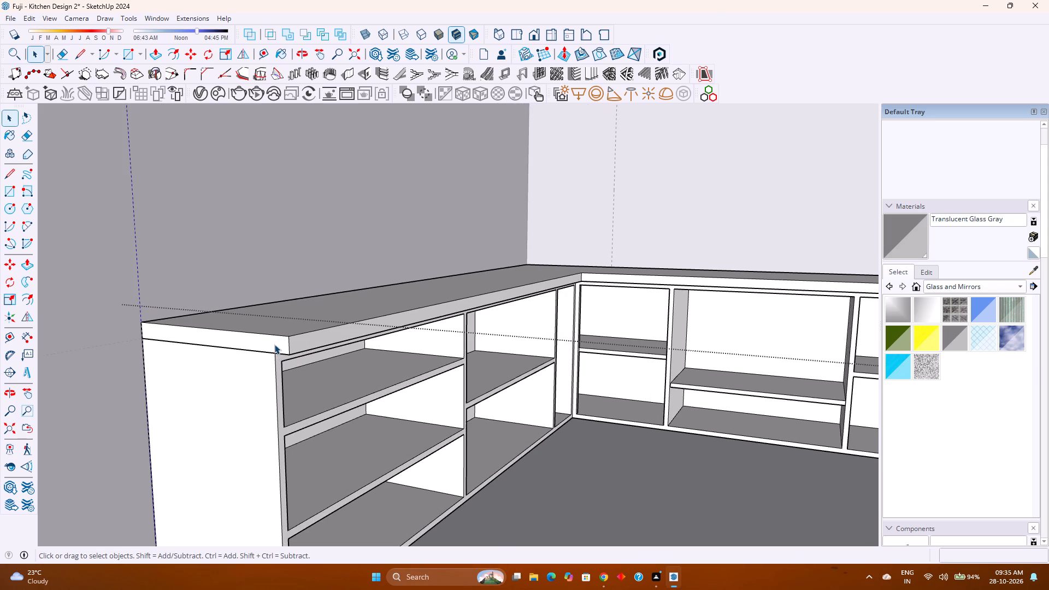
scroll(279, 379, up, 4)
scroll(385, 410, up, 1)
middle_drag(385, 410, 280, 365)
middle_click(280, 365)
scroll(328, 394, down, 1)
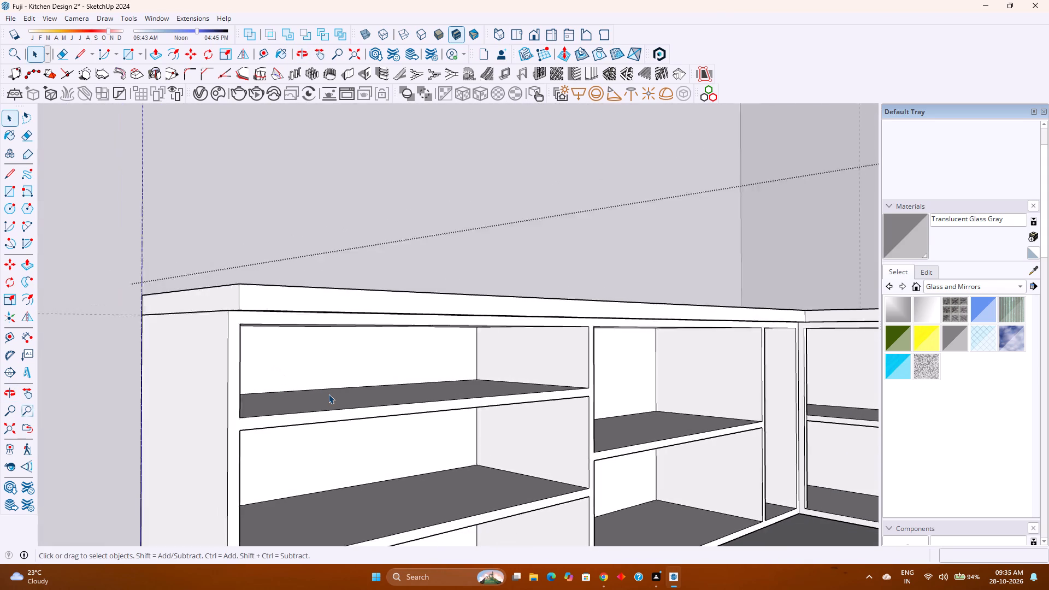
scroll(328, 394, down, 3)
middle_drag(329, 397, 245, 382)
middle_click(245, 382)
scroll(245, 382, down, 3)
middle_drag(245, 382, 384, 388)
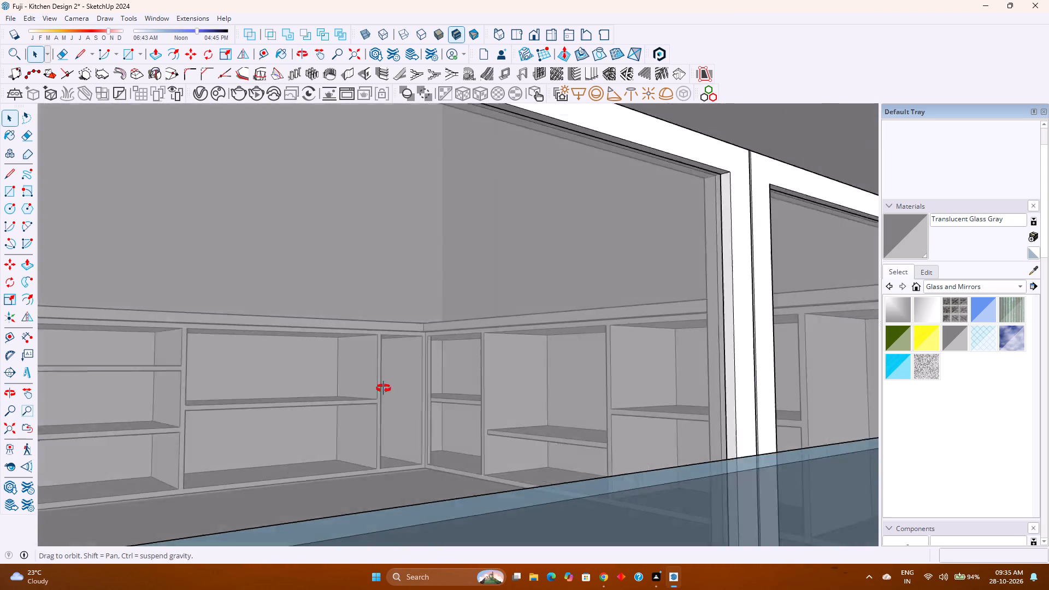
middle_drag(384, 388, 437, 394)
middle_click(437, 394)
shift+middle_drag(362, 388, 676, 381)
shift+middle_click(683, 380)
click(2, 430)
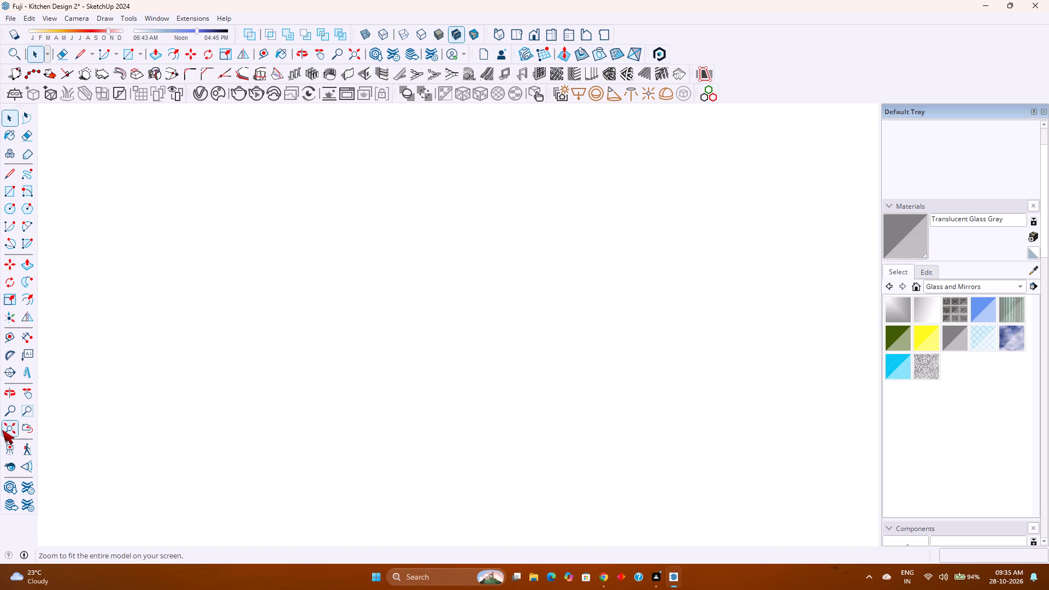
scroll(305, 369, up, 4)
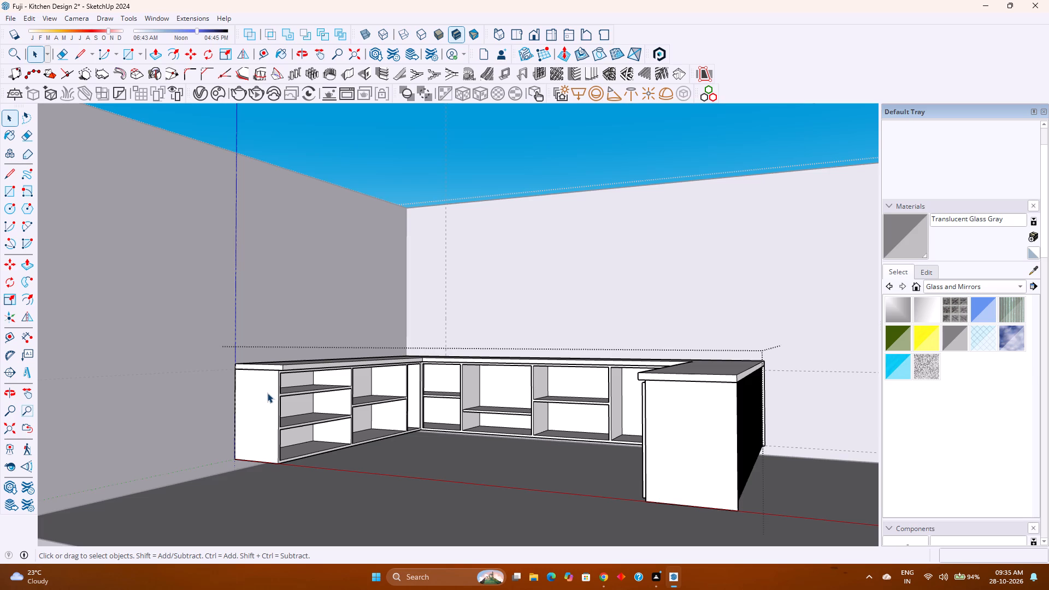
scroll(379, 385, up, 2)
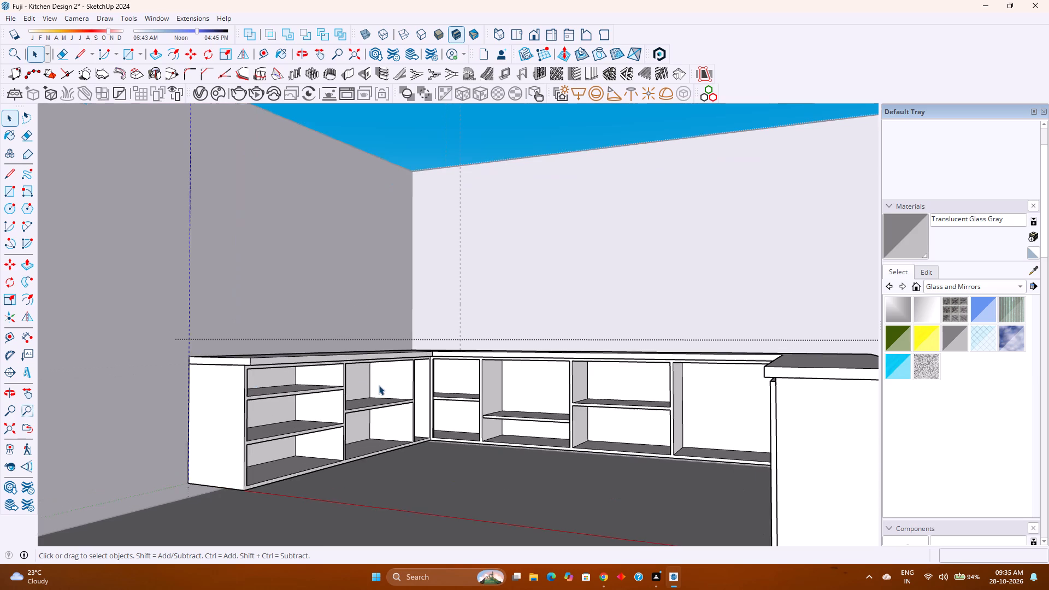
scroll(364, 387, up, 1)
middle_drag(364, 387, 406, 359)
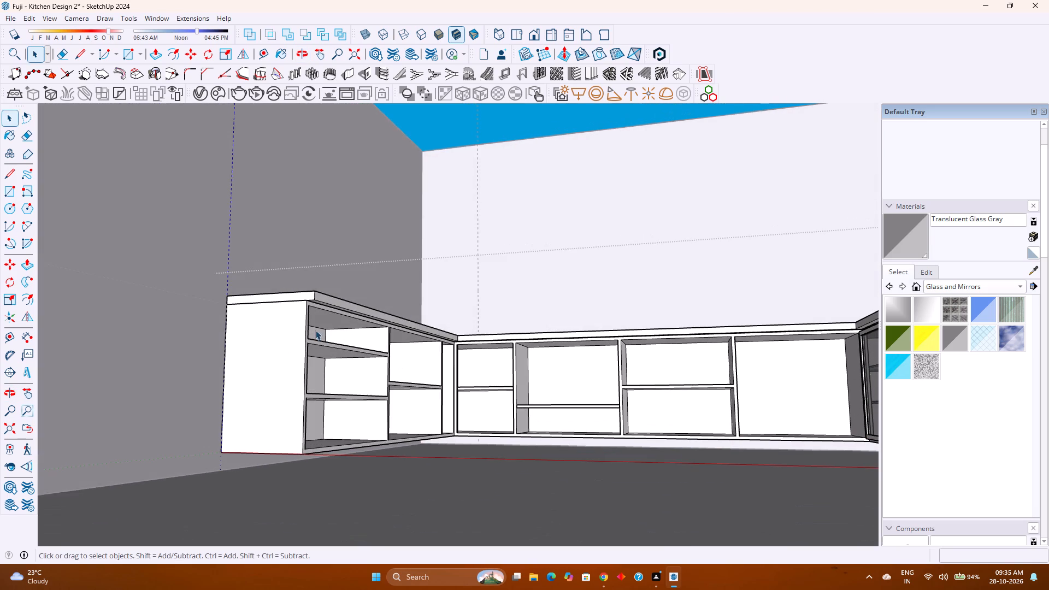
scroll(313, 329, up, 2)
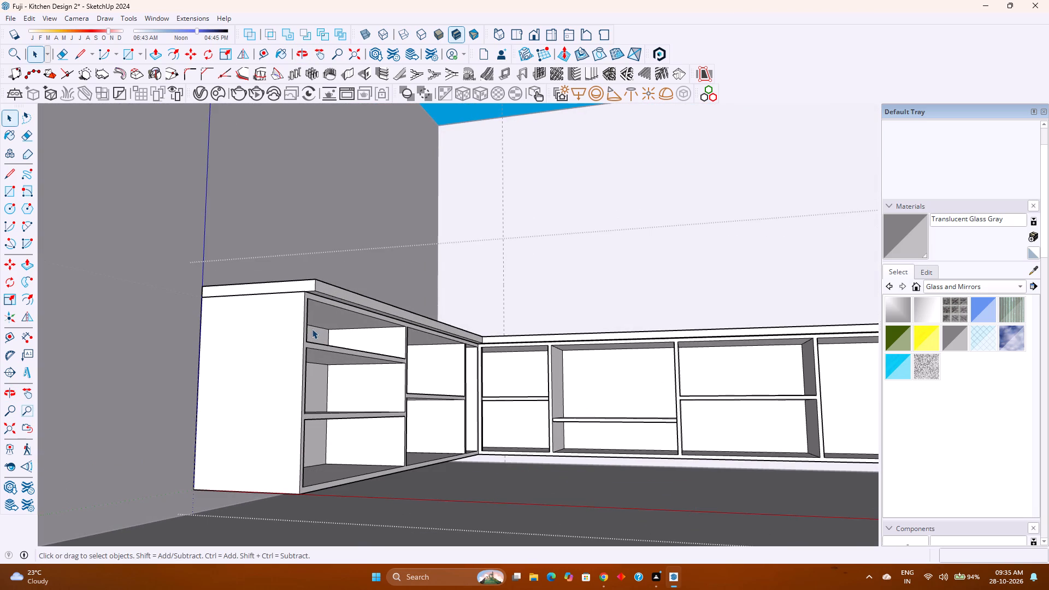
Save the kitchen model.
key(ctrl+s)
Review the whole kitchen room from outside, including the open shelving and the fluted back of the counter.
scroll(136, 275, down, 2)
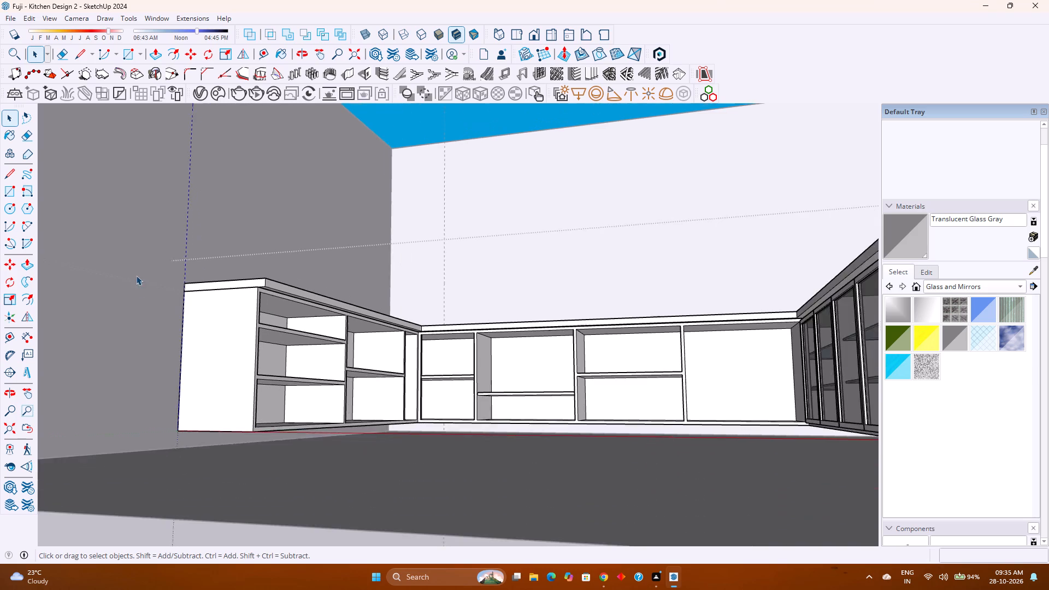
scroll(136, 275, down, 3)
middle_drag(360, 294, 219, 318)
middle_click(219, 318)
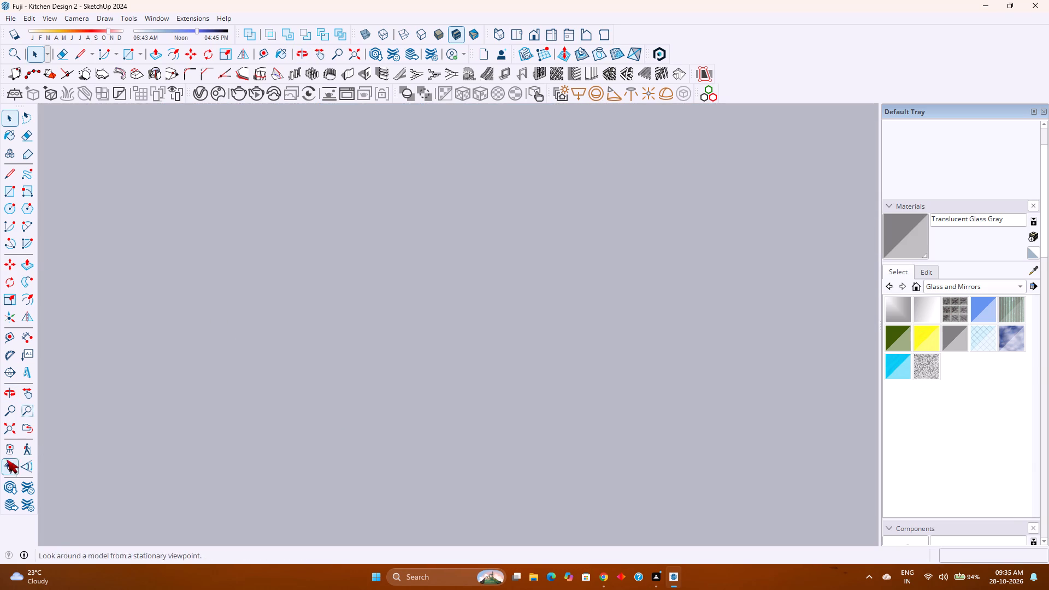
click(8, 430)
middle_drag(203, 413, 266, 408)
middle_click(266, 408)
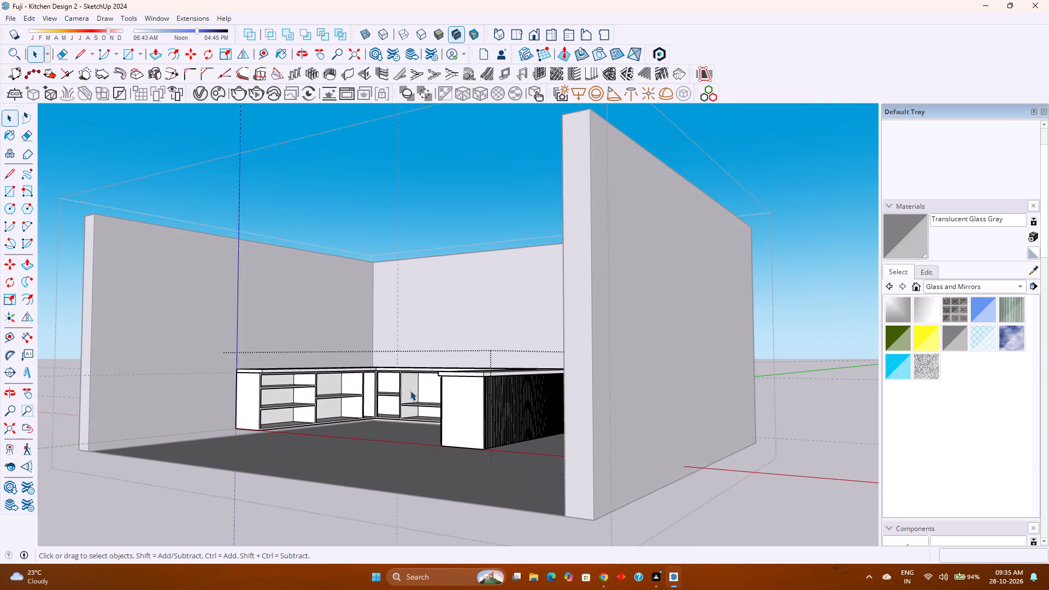
scroll(549, 394, up, 6)
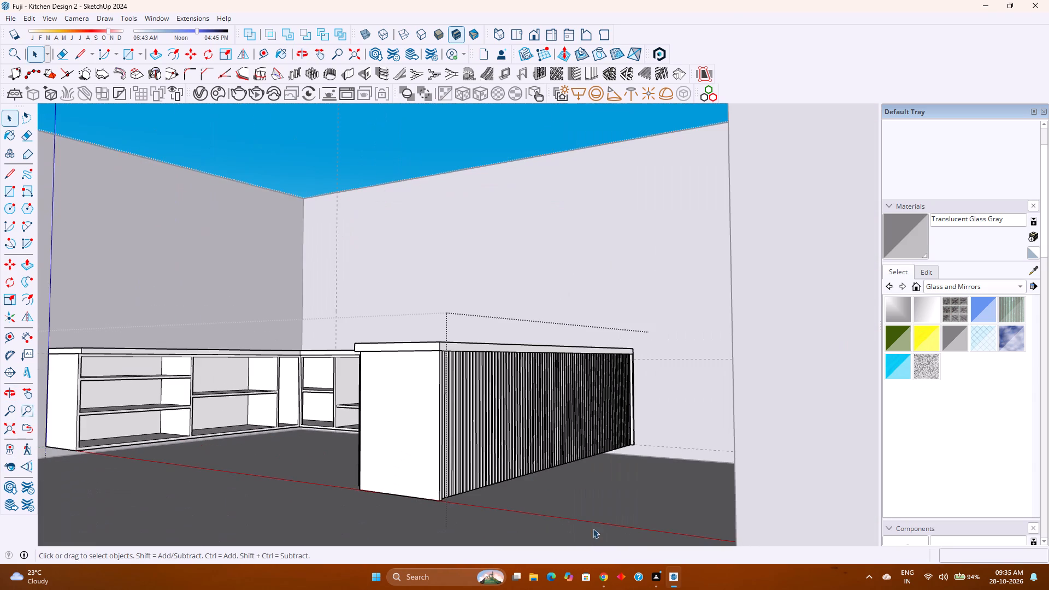
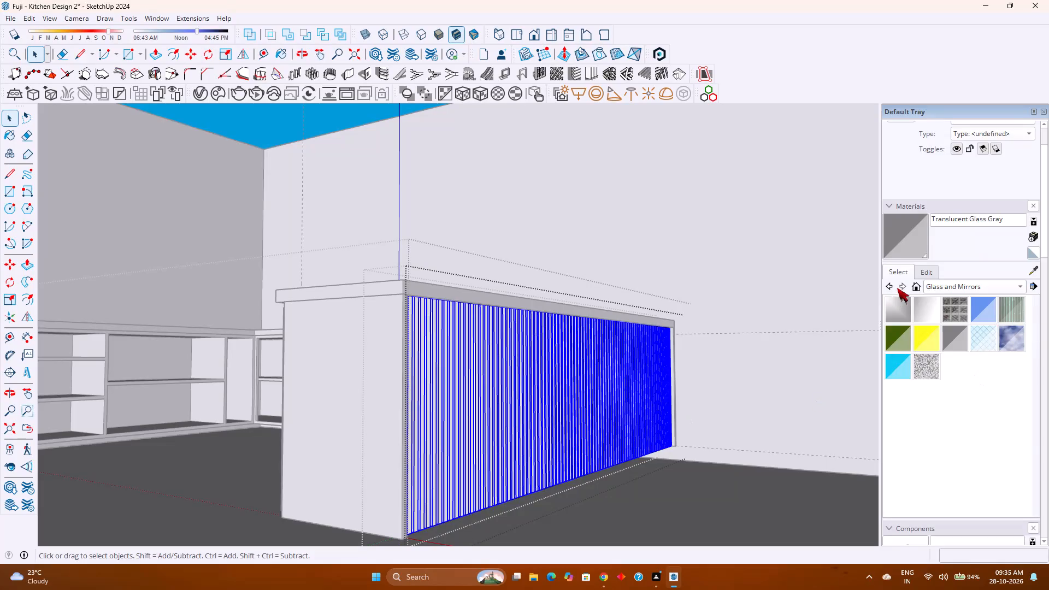
Paint the fluted back of the counter with Wood Veneer 01 from the Wood material collection.
click(932, 285)
click(922, 432)
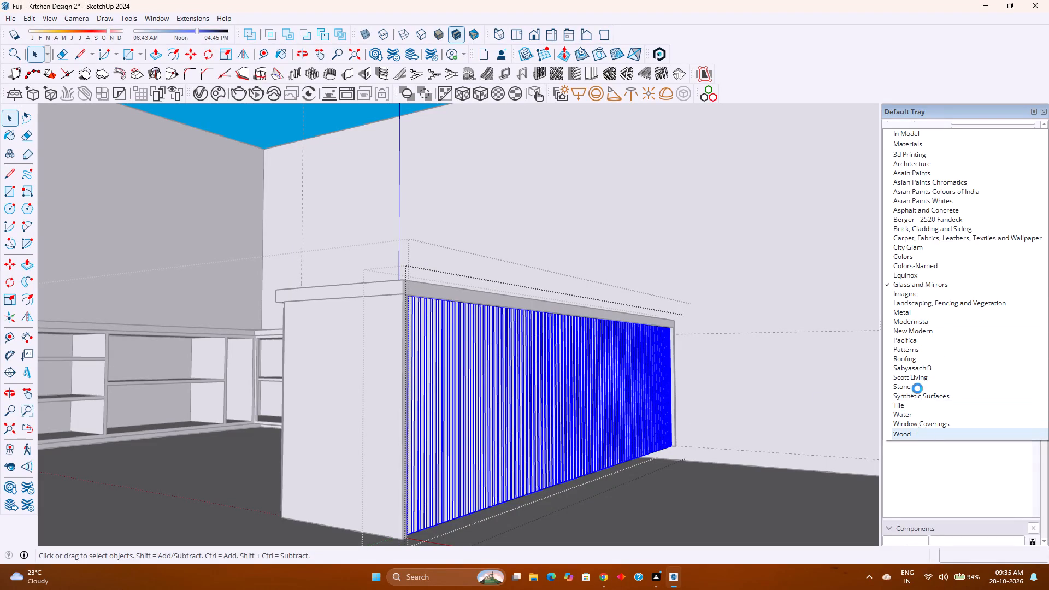
click(902, 371)
click(516, 413)
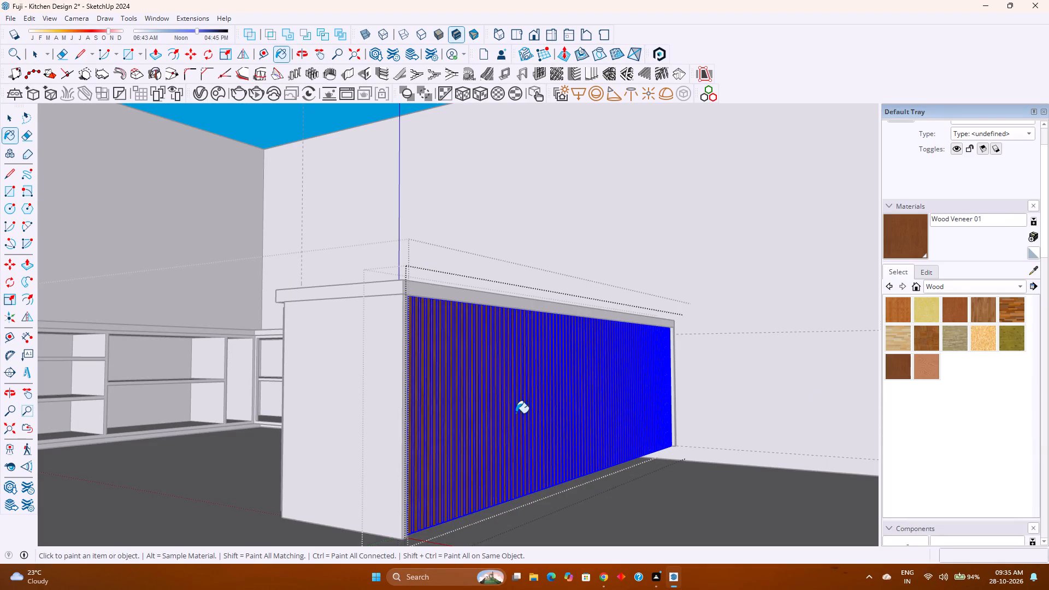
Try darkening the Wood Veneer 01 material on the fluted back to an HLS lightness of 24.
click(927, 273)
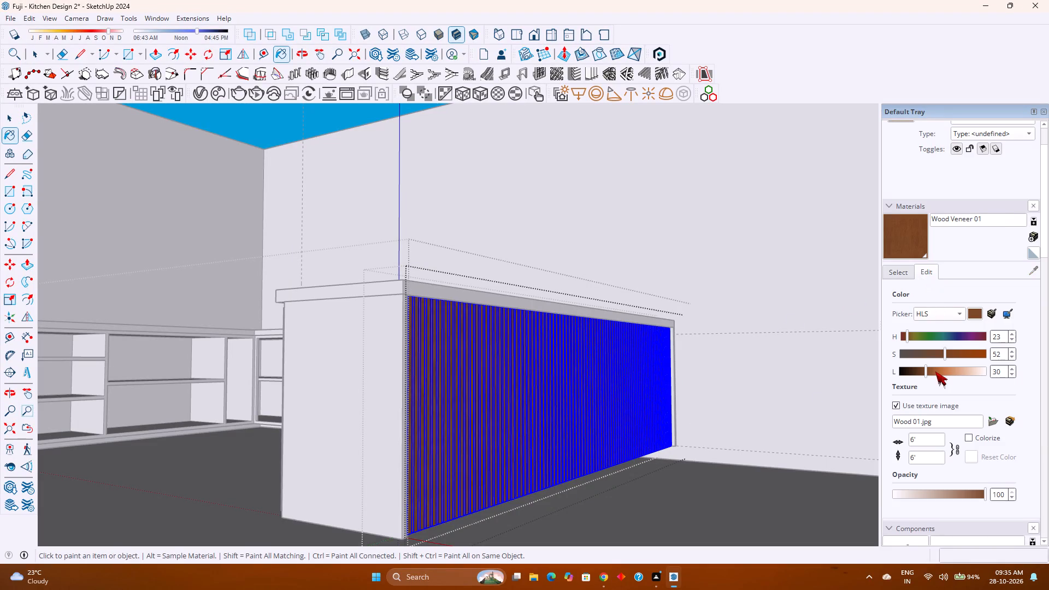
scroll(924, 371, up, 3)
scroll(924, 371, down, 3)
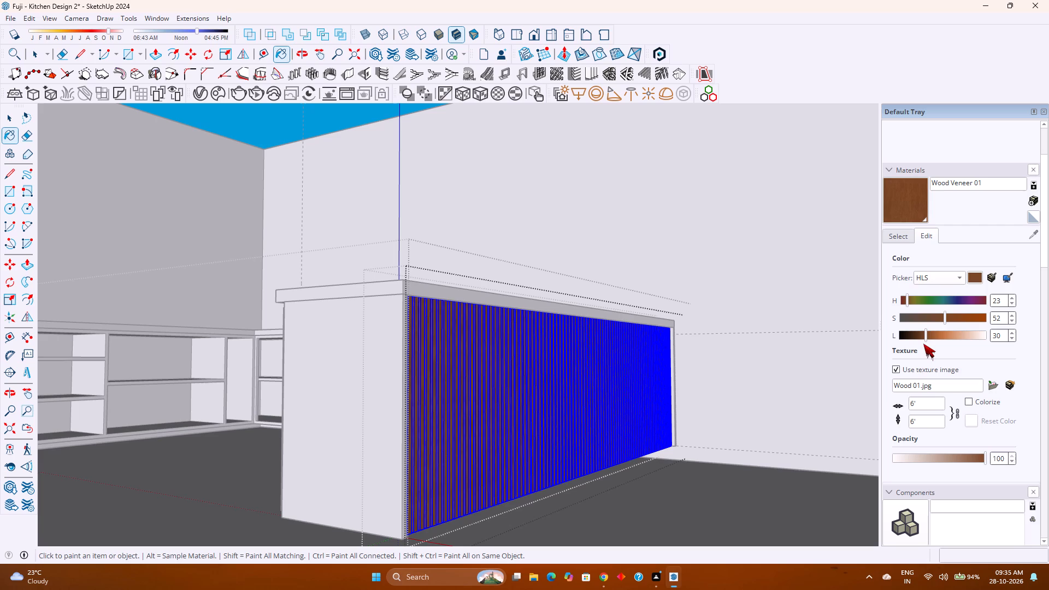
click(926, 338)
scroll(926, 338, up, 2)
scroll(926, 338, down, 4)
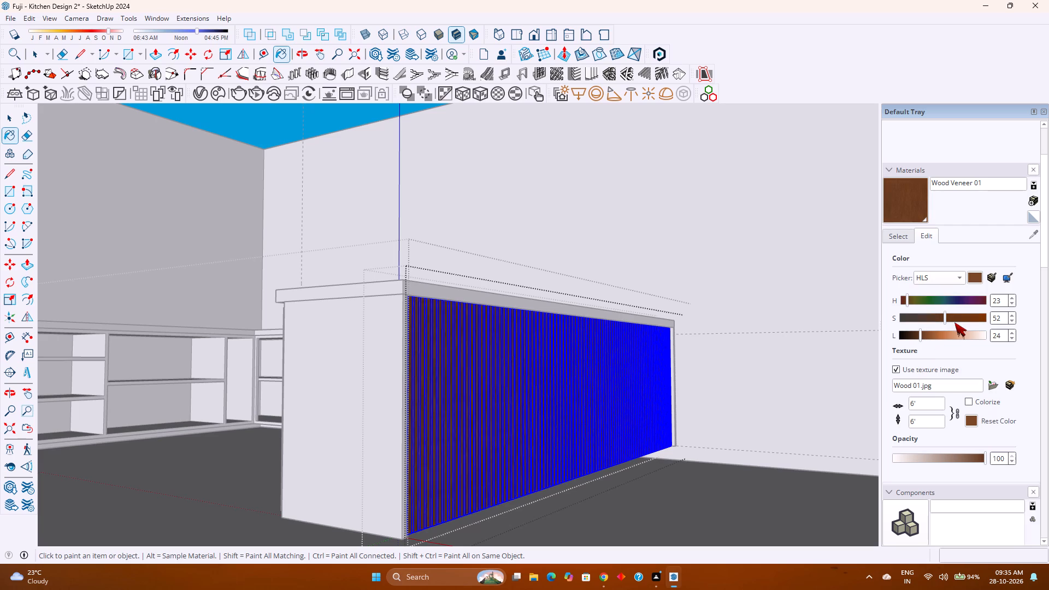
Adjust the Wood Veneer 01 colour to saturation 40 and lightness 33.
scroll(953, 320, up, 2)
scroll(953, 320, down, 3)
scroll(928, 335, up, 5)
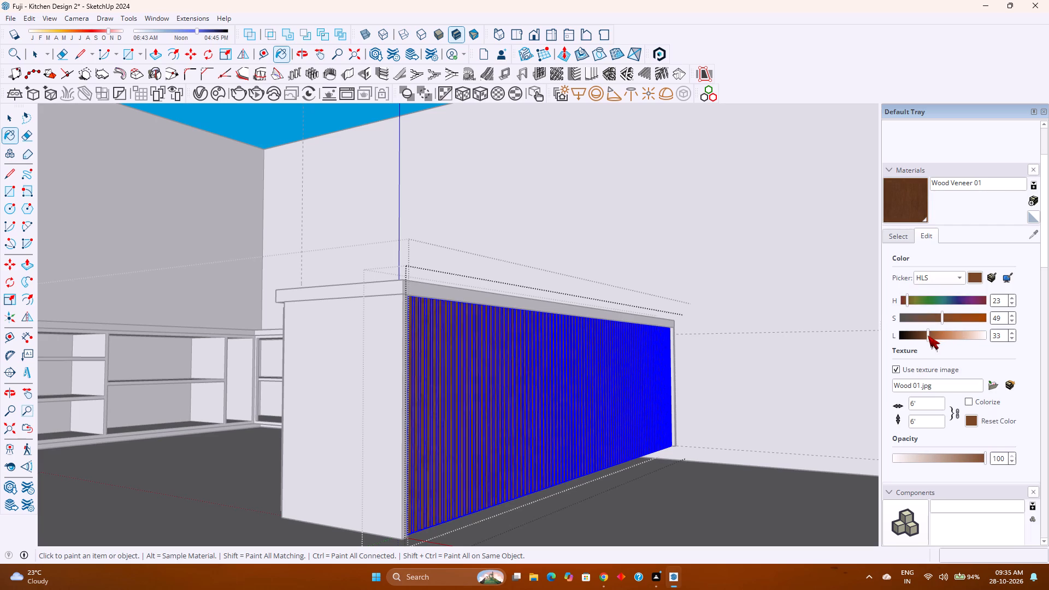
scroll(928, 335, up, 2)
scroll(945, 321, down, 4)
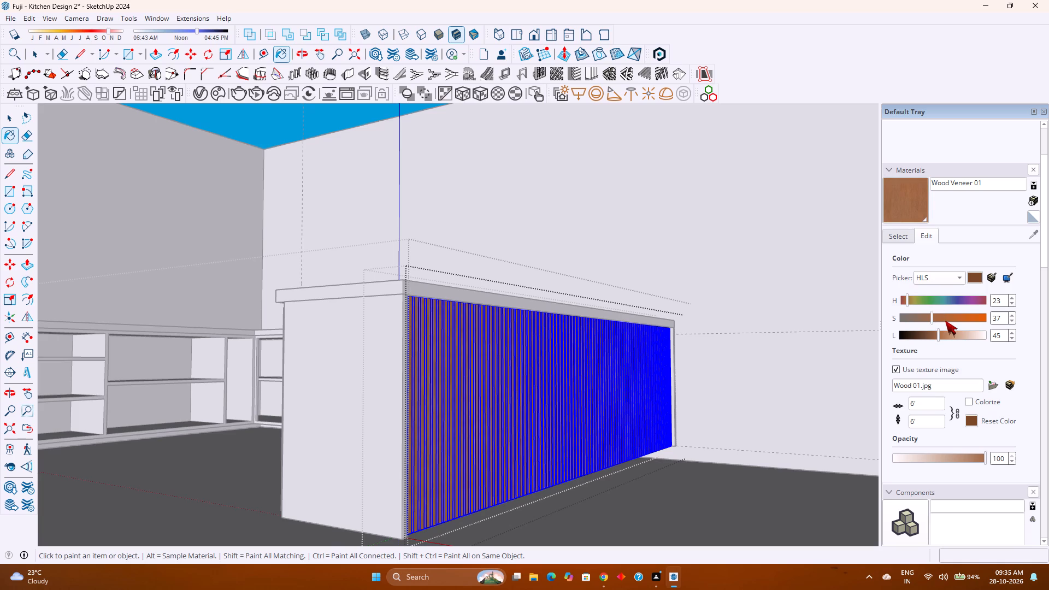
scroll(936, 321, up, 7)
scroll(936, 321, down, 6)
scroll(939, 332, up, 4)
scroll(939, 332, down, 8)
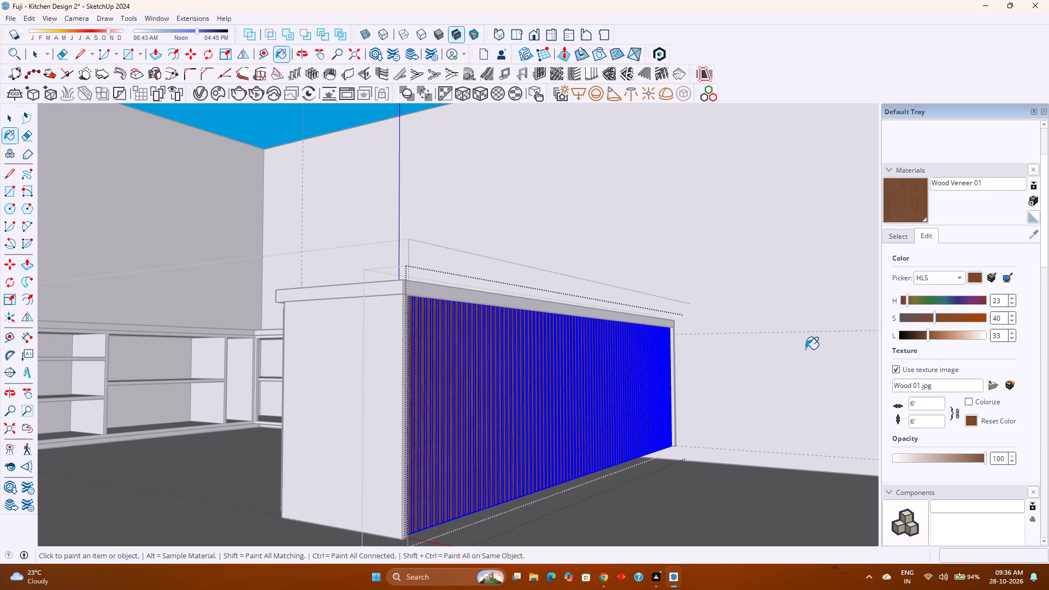
Deselect the fluted back and examine its veneer colour up close from an angle.
key(space)
key(Escape)
click(479, 416)
key(space)
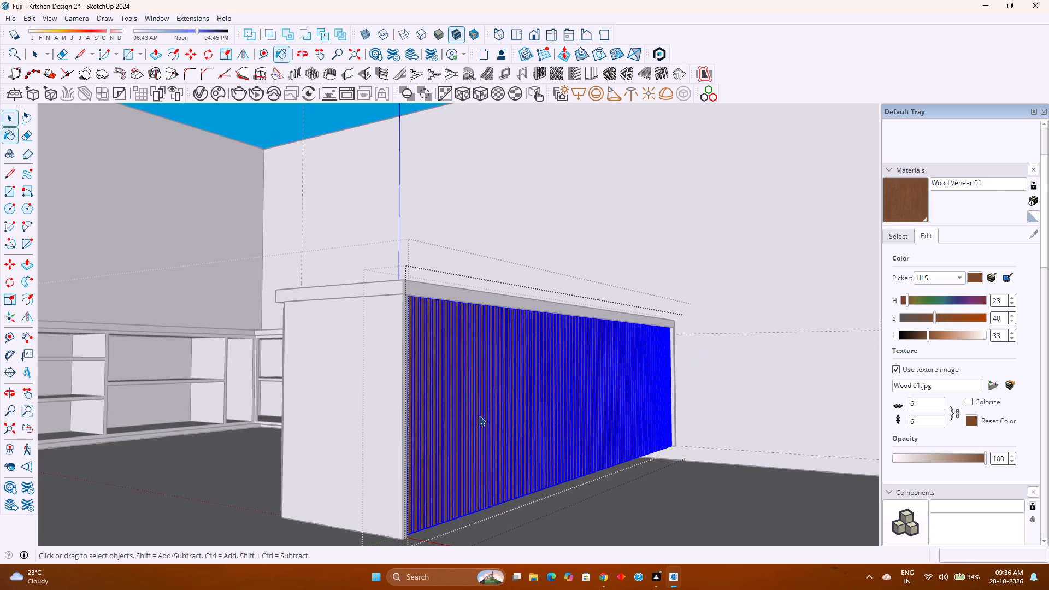
key(Escape)
middle_drag(484, 410, 498, 435)
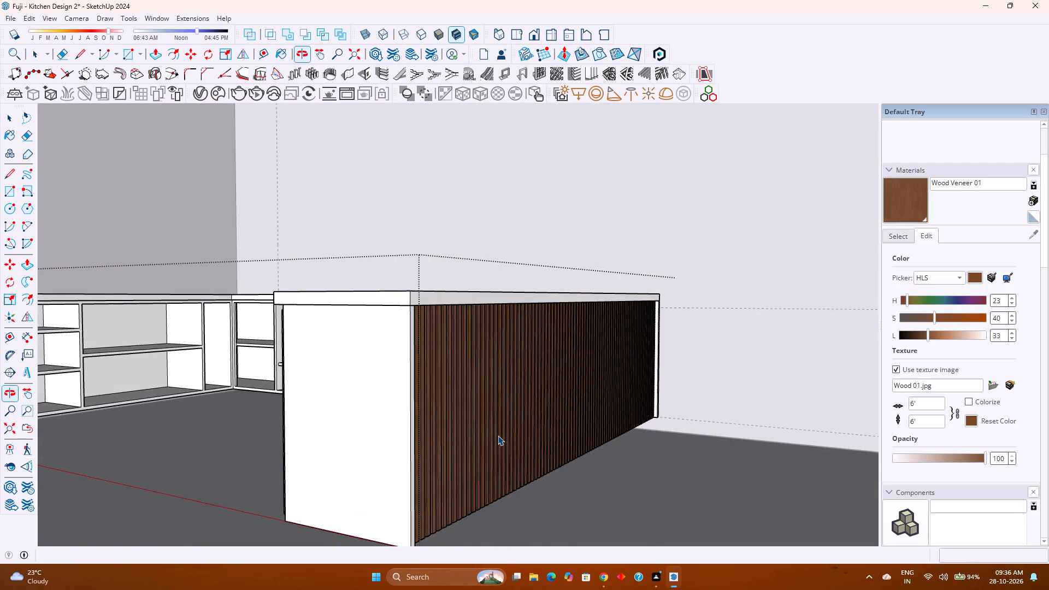
scroll(486, 421, up, 6)
middle_drag(484, 421, 419, 446)
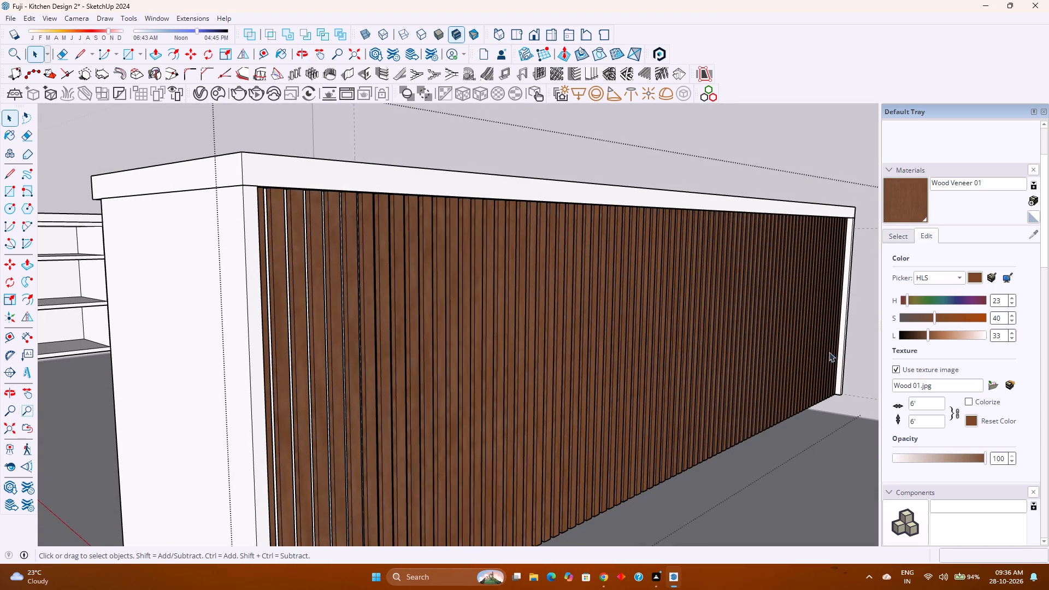
Set the Wood Veneer 01 colour on the fluted back to saturation 37 and lightness 24.
scroll(940, 320, up, 1)
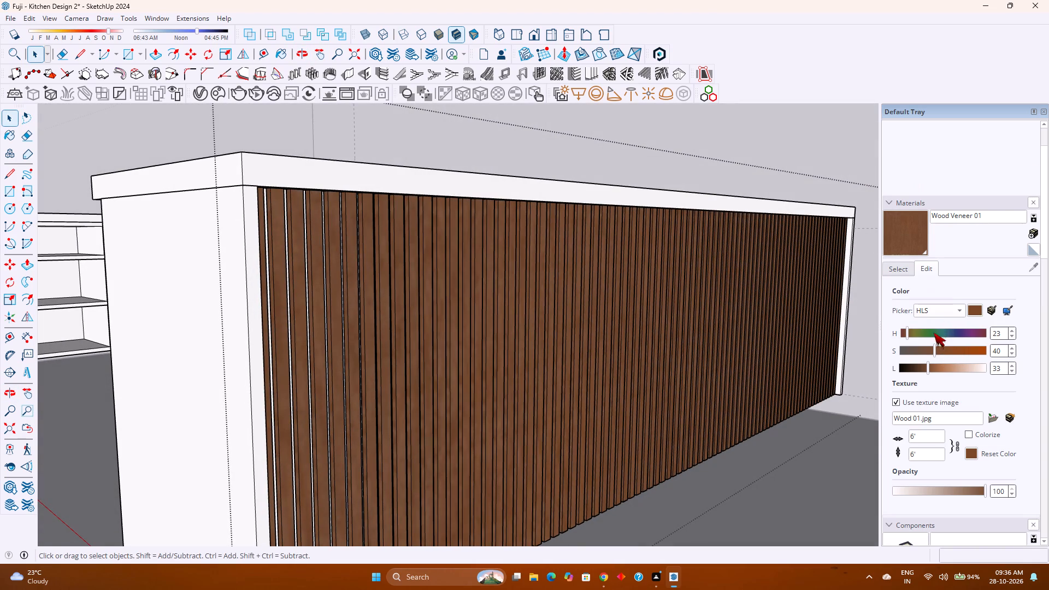
click(934, 352)
scroll(934, 352, up, 7)
scroll(934, 352, down, 11)
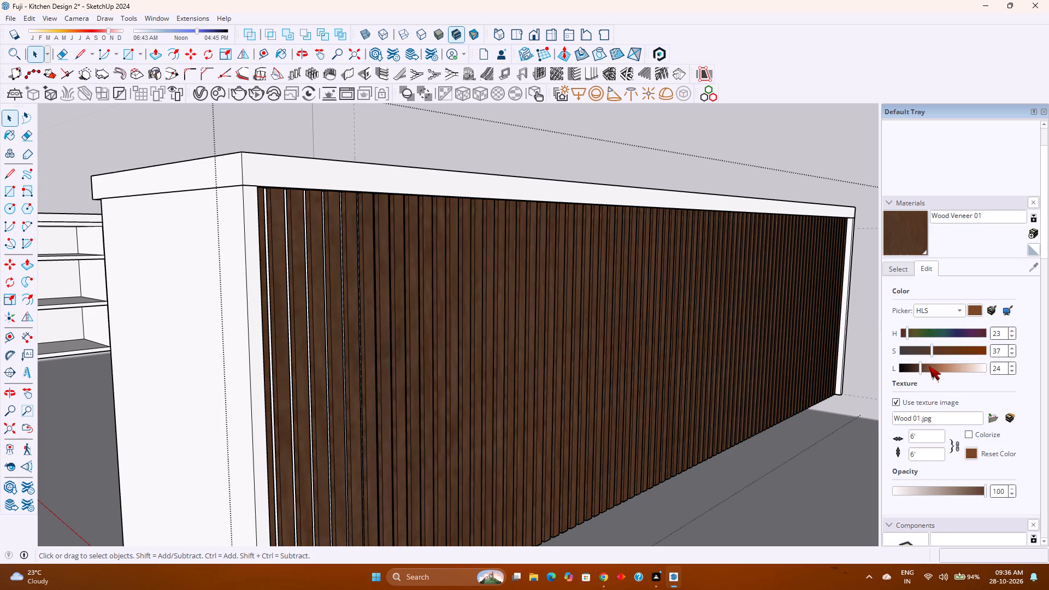
scroll(929, 366, up, 1)
scroll(929, 365, down, 1)
key(space)
key(Escape)
key(space)
Review the whole kitchen with the wood-veneered counter back from outside the room.
scroll(509, 375, down, 8)
middle_drag(443, 380, 449, 379)
click(2, 425)
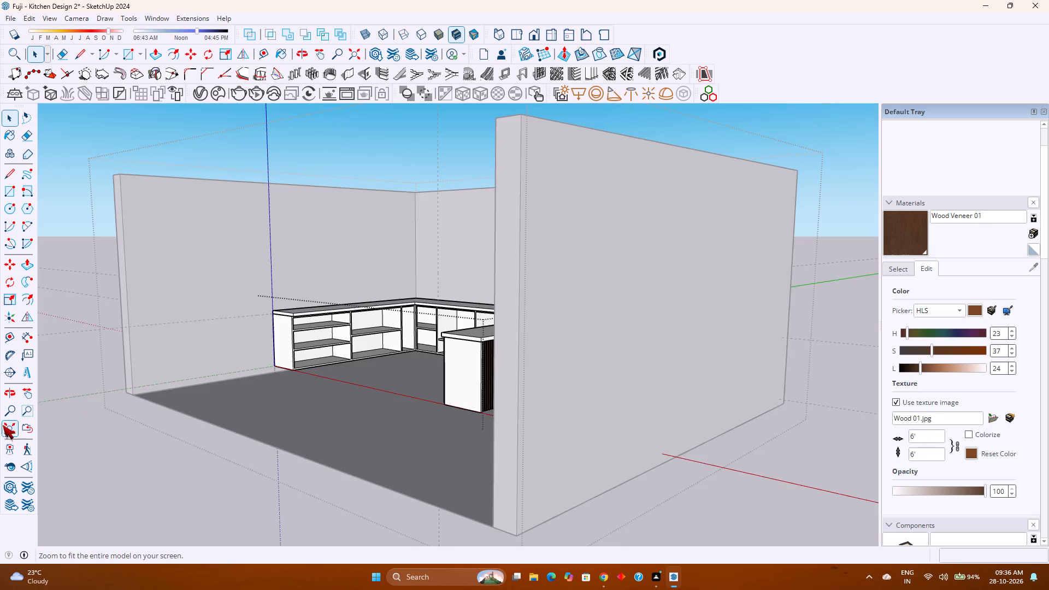
middle_drag(320, 369, 442, 367)
middle_click(442, 367)
click(474, 424)
scroll(509, 378, up, 1)
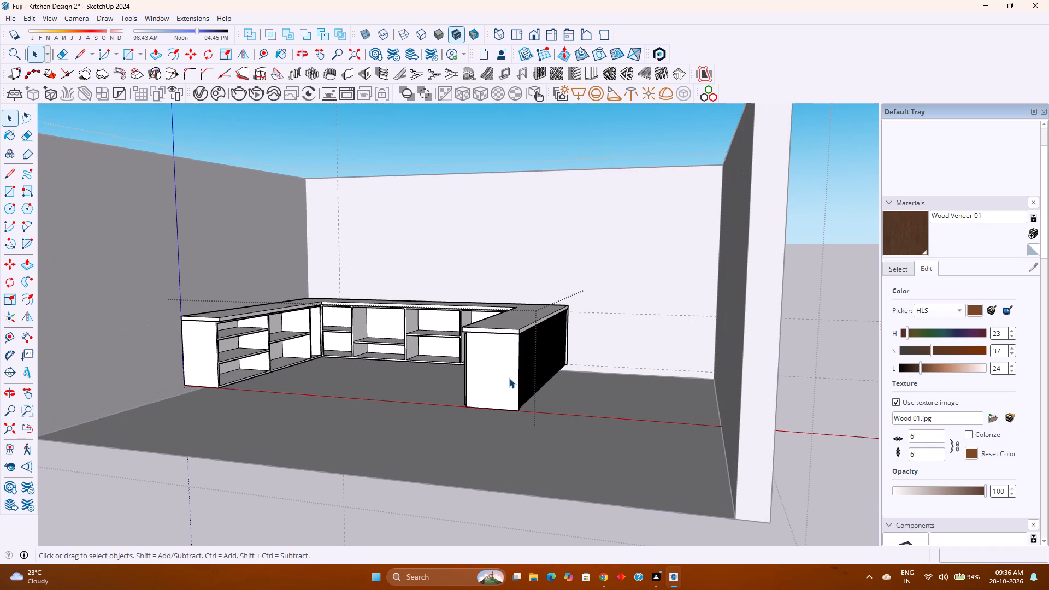
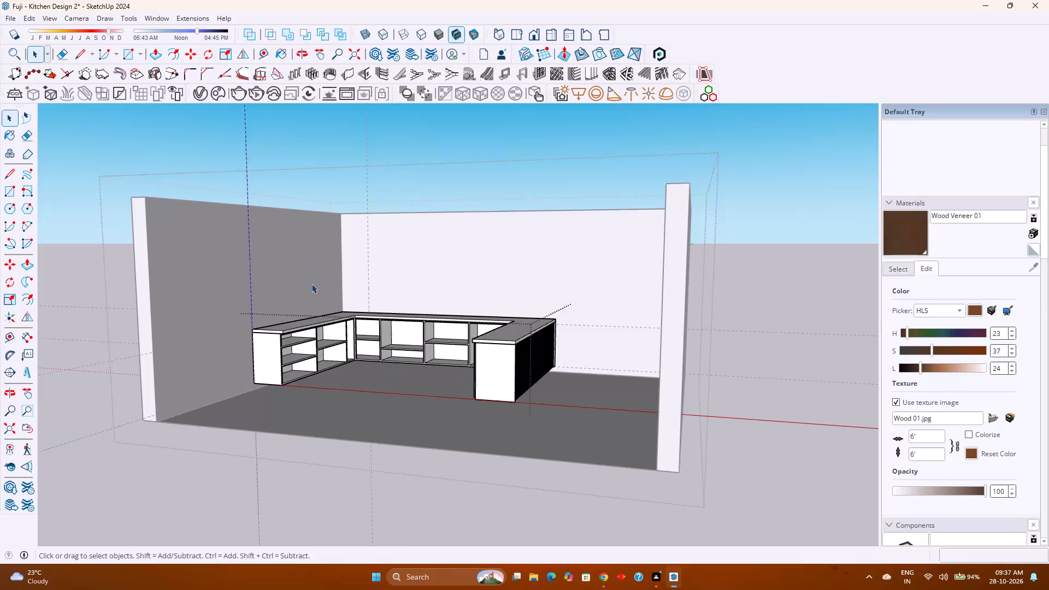
Examine the shelved base cabinets along the side wall, closing in on the end bay with three openings.
scroll(324, 321, up, 7)
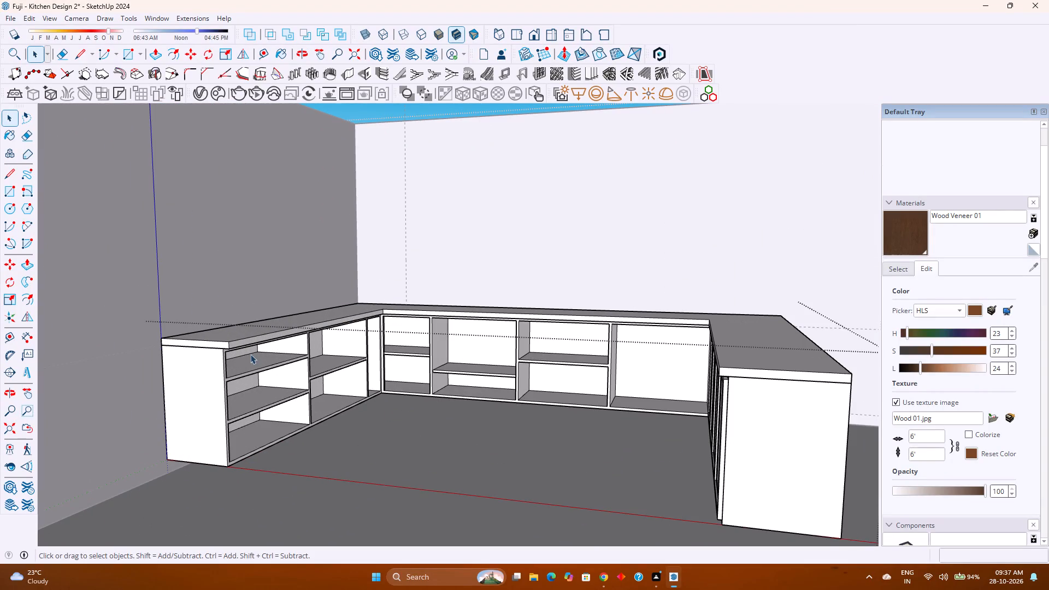
shift+middle_drag(253, 350, 337, 337)
shift+middle_click(338, 337)
middle_drag(380, 369, 323, 381)
shift+middle_drag(315, 379, 438, 384)
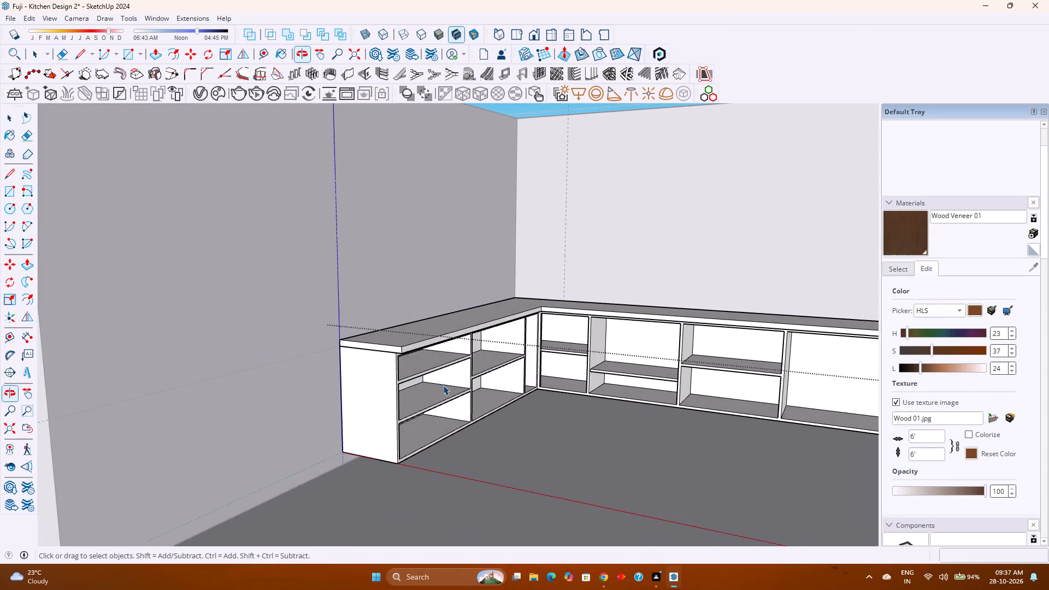
scroll(411, 388, up, 3)
middle_drag(412, 388, 331, 385)
shift+scroll(331, 385, up, 1)
shift+middle_drag(331, 385, 463, 379)
shift+middle_click(463, 379)
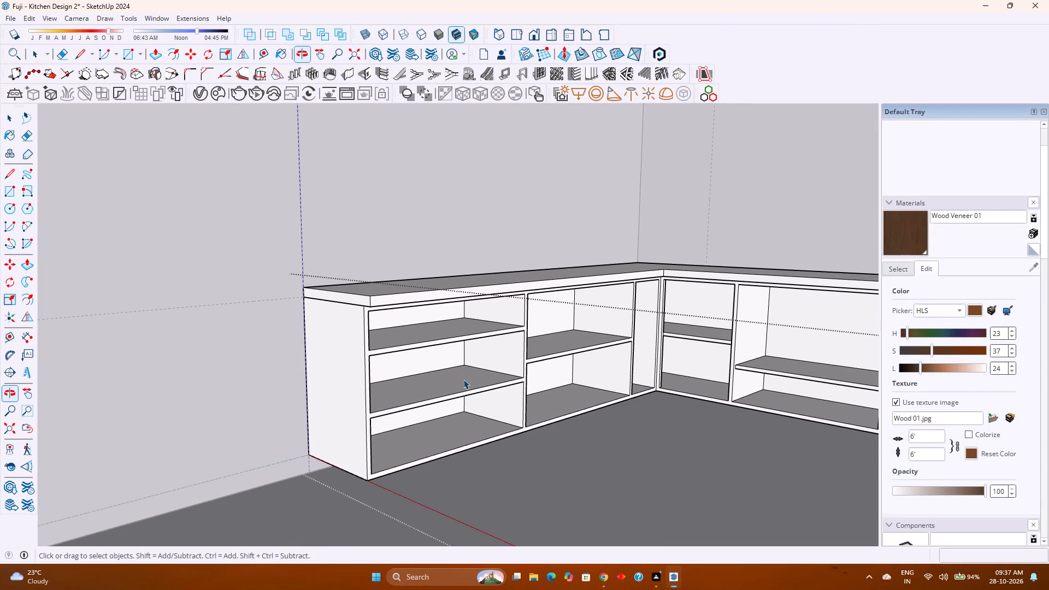
scroll(463, 333, up, 1)
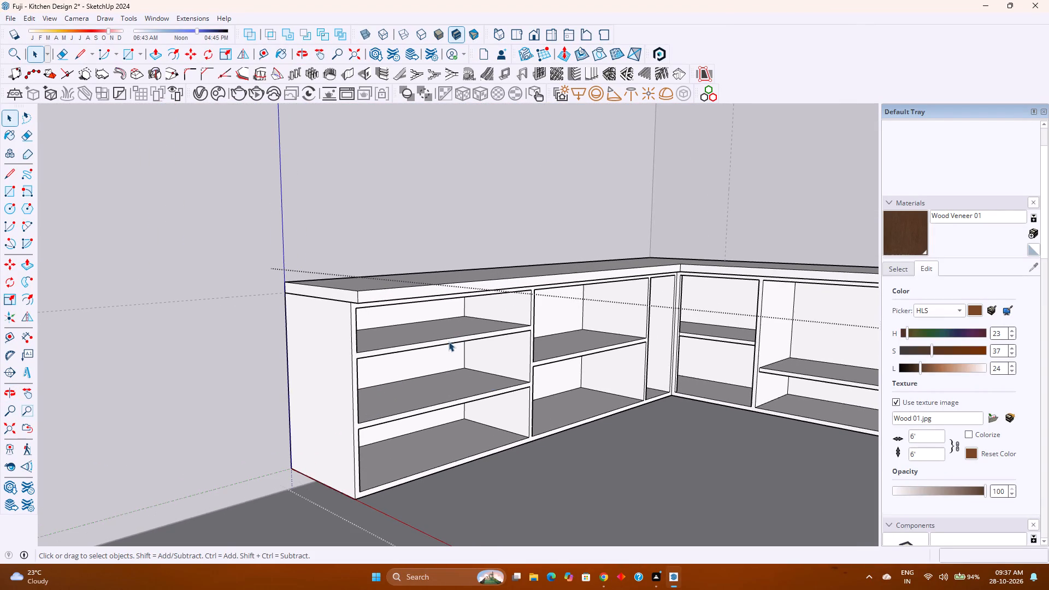
scroll(446, 341, up, 3)
middle_drag(447, 341, 320, 324)
middle_click(320, 324)
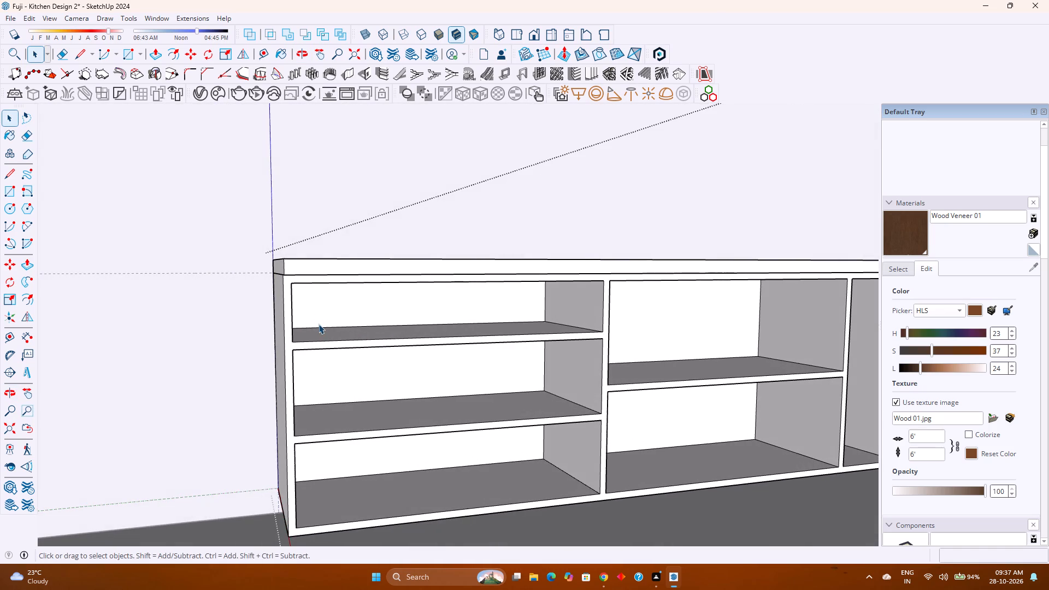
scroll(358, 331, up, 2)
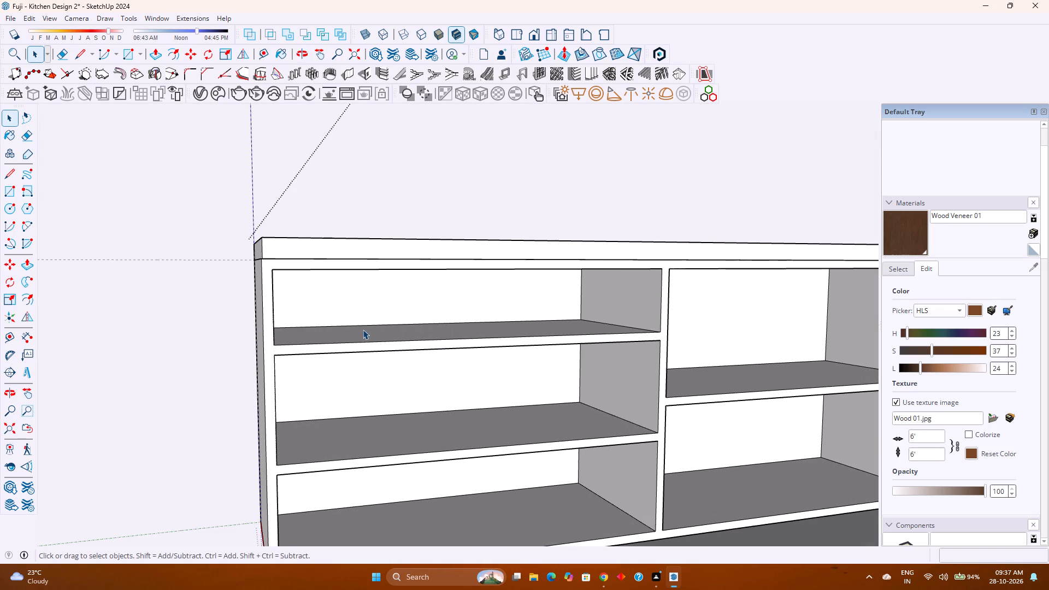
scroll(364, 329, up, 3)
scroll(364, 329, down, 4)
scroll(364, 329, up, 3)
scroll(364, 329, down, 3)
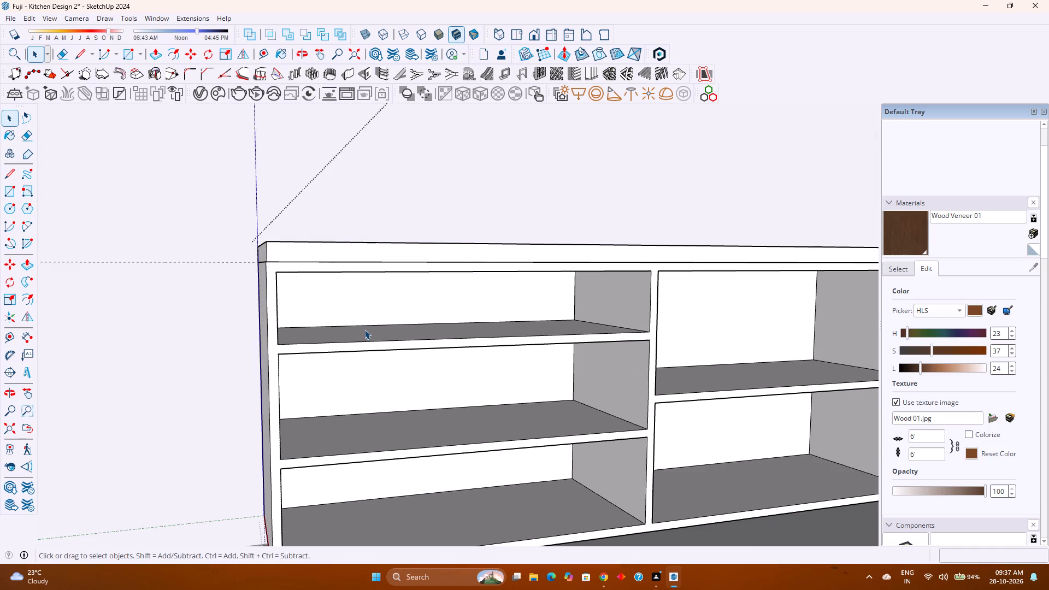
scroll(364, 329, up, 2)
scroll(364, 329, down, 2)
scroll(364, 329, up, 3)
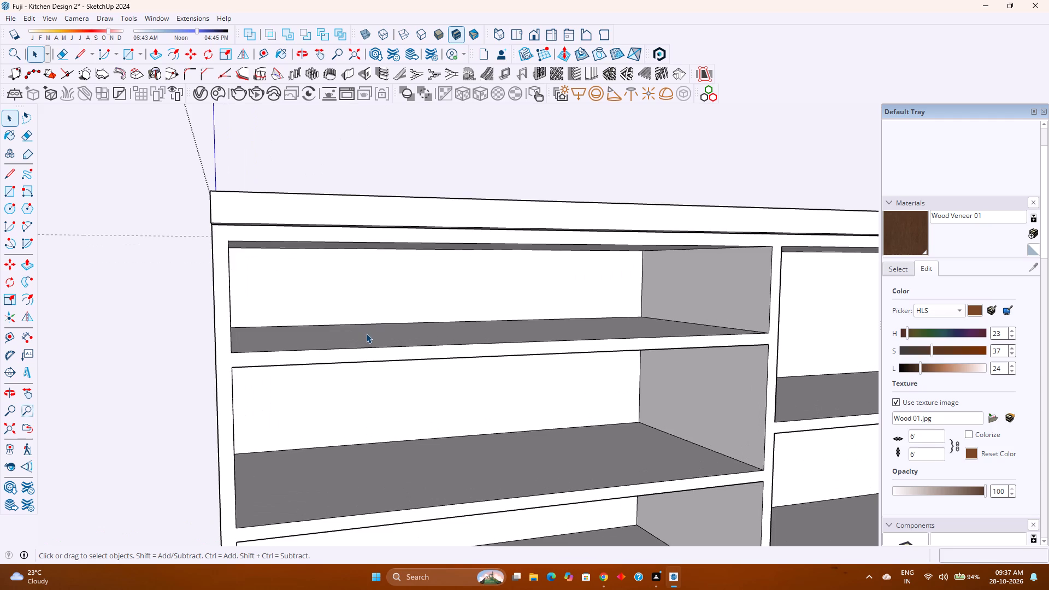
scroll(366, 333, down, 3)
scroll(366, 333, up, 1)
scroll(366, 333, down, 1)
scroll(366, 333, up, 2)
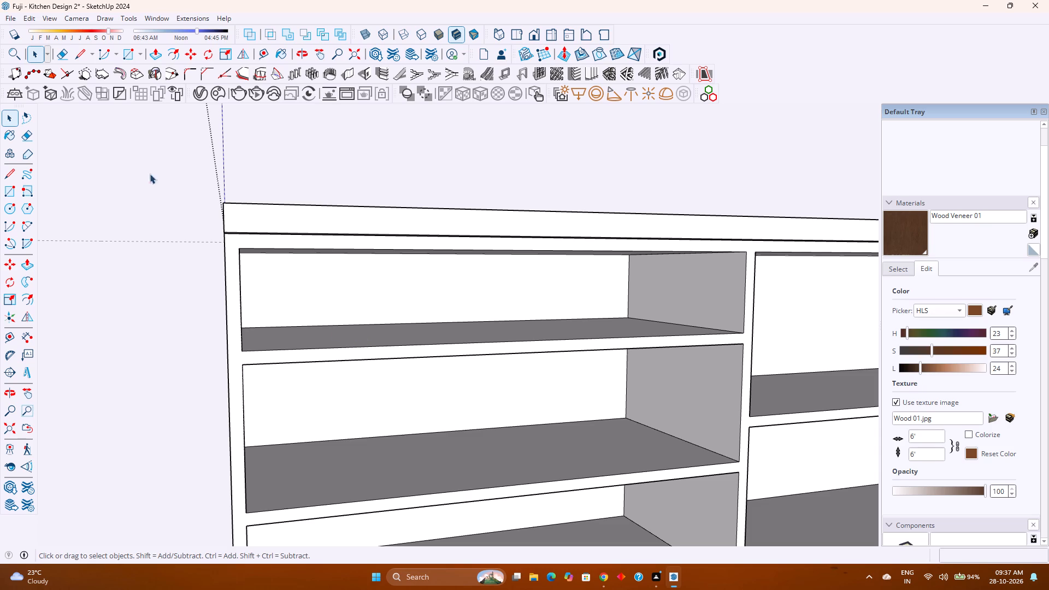
Draw a rectangle of 7 1/2" by 3' 8 1/2" across the top opening of the end cabinet's three-shelf bay.
click(128, 53)
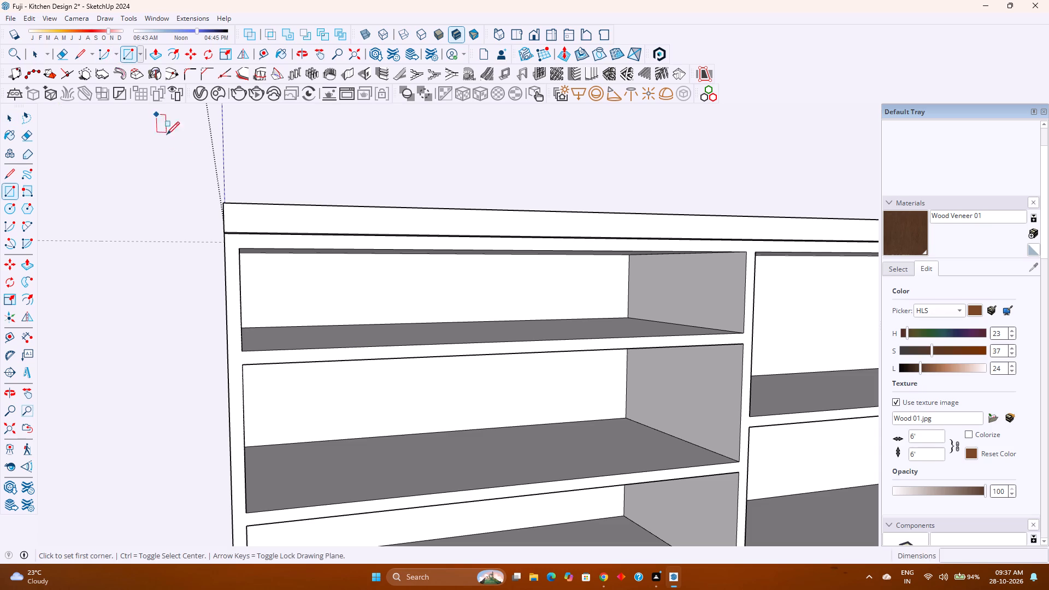
click(239, 247)
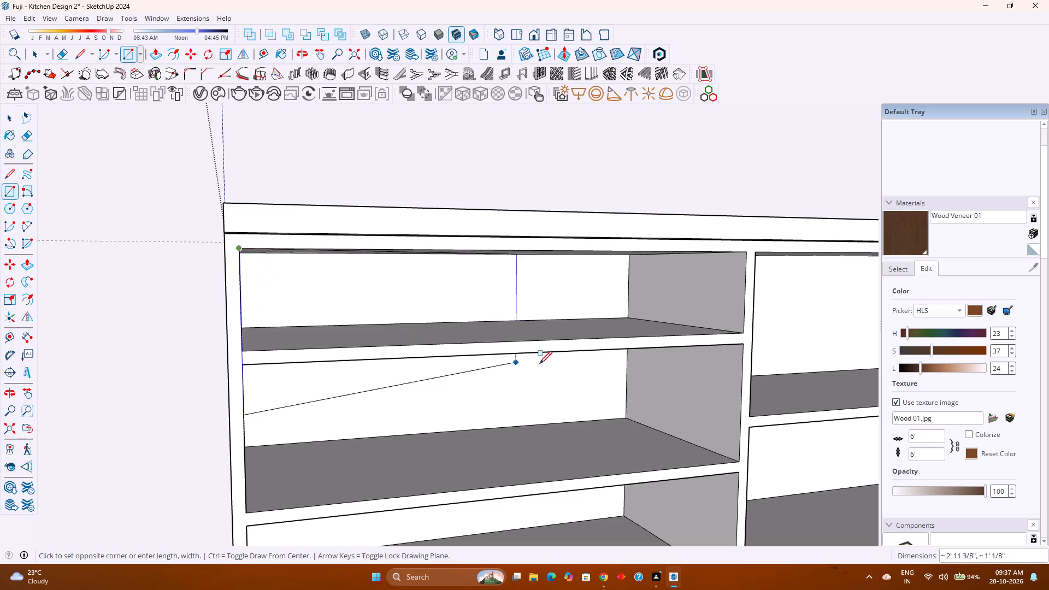
click(746, 331)
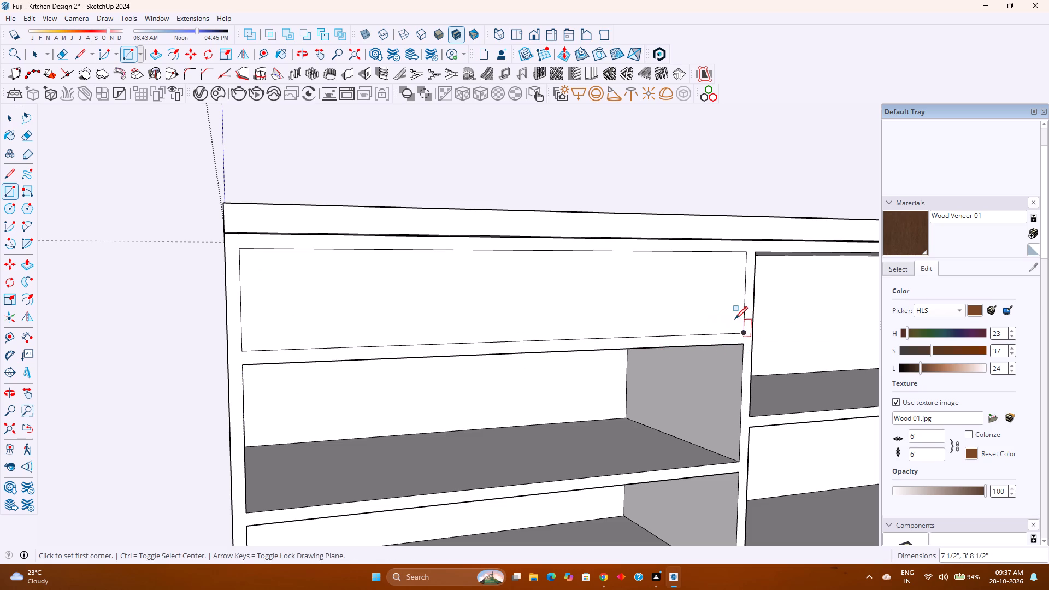
key(space)
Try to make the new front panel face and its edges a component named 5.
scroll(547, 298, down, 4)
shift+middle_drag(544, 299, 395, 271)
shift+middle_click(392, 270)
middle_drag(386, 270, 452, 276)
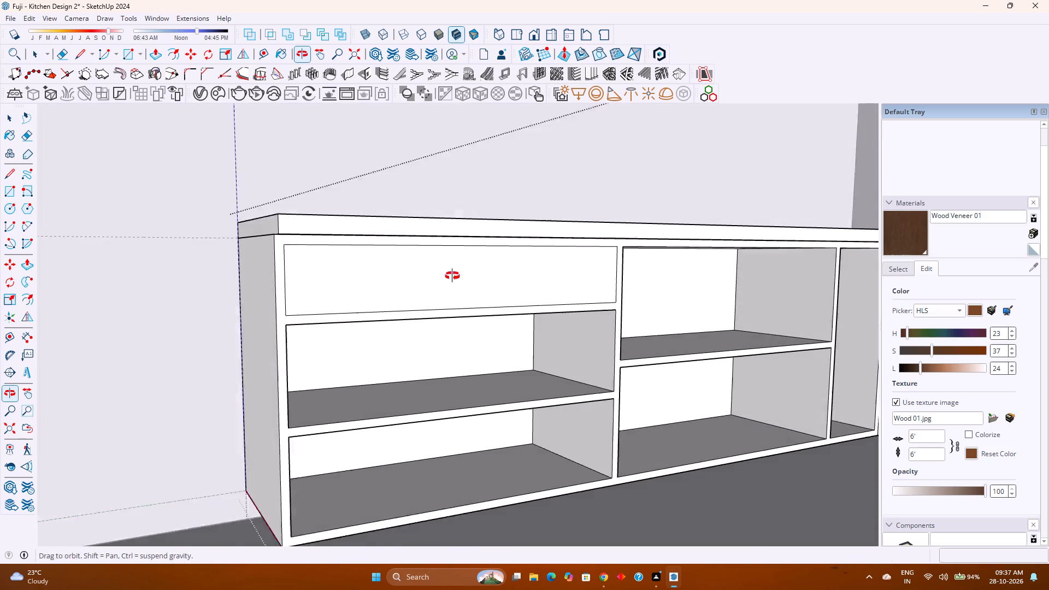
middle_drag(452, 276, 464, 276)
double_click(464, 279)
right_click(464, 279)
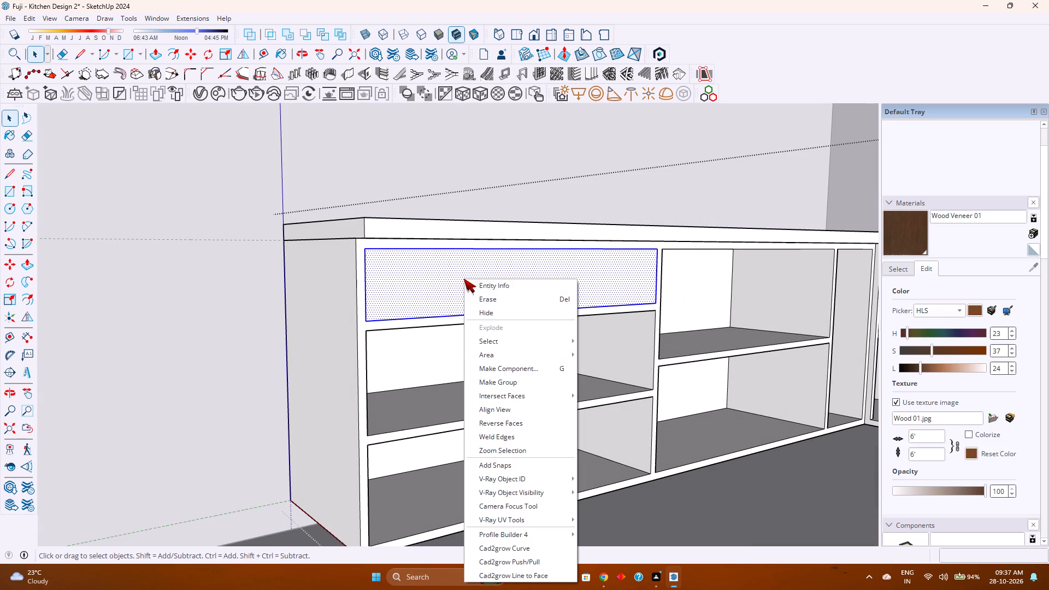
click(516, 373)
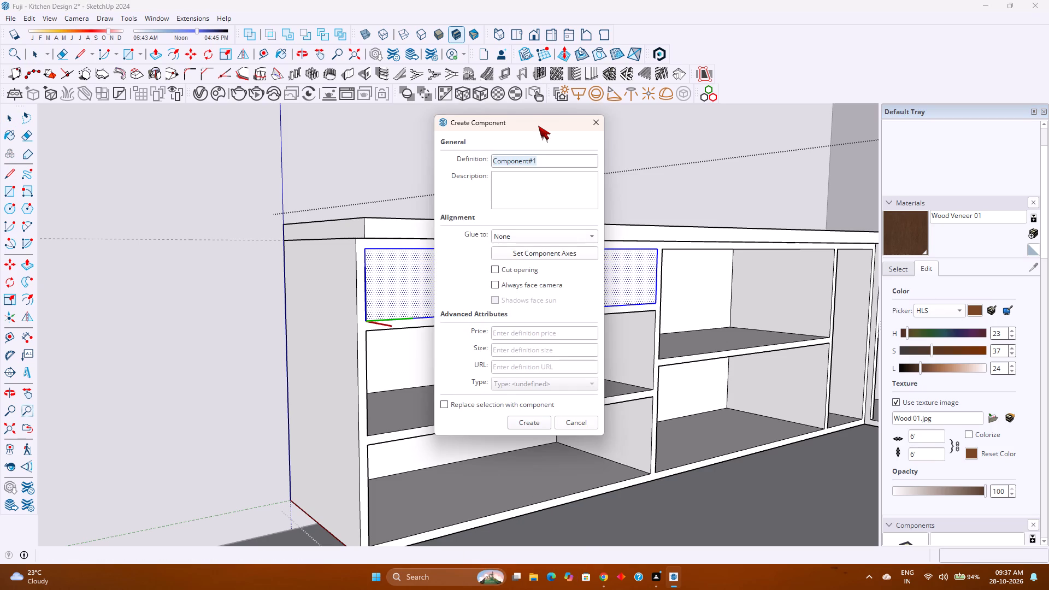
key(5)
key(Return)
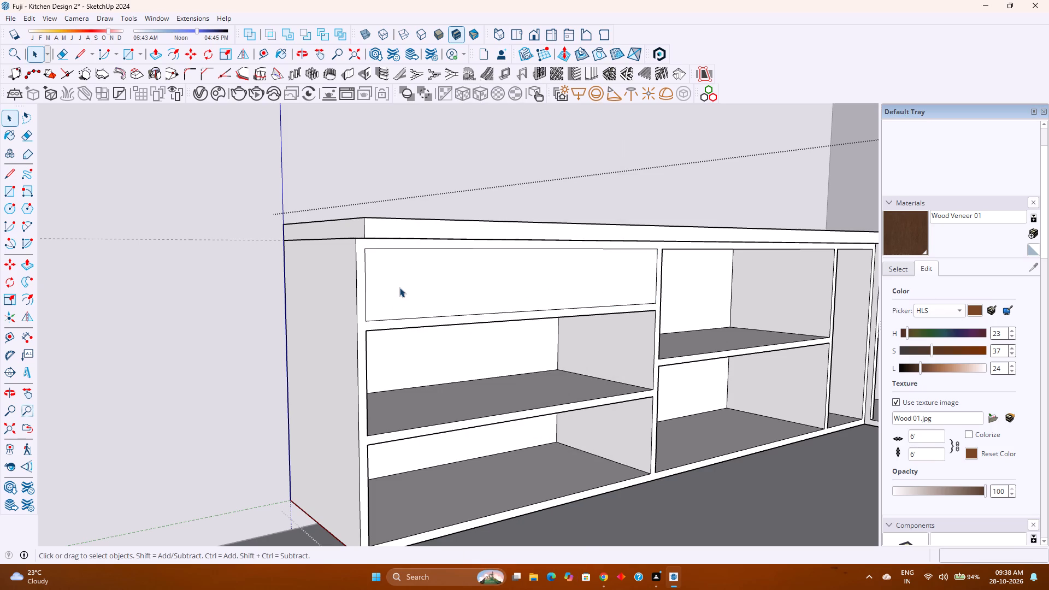
Group the top front panel face with its edges and convert the group to component 5, replacing the existing definition.
click(397, 297)
click(397, 298)
click(397, 298)
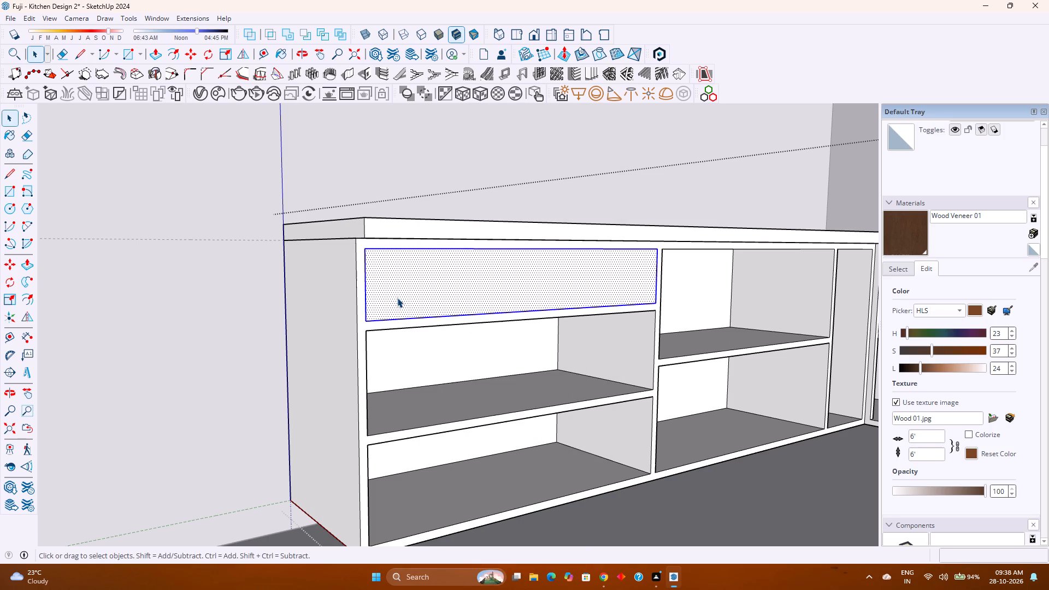
right_click(397, 298)
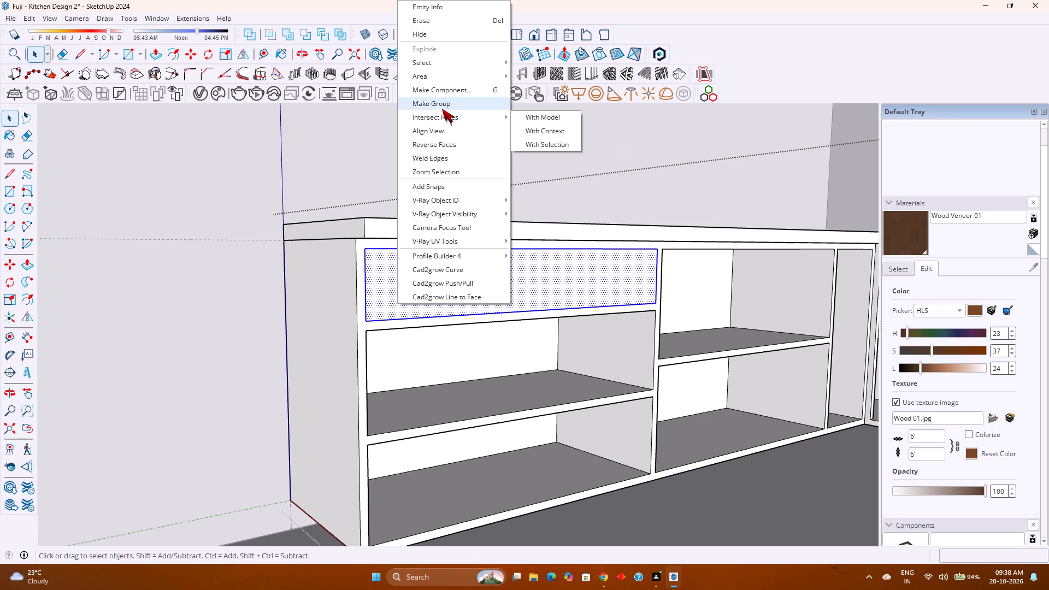
click(442, 109)
right_click(386, 288)
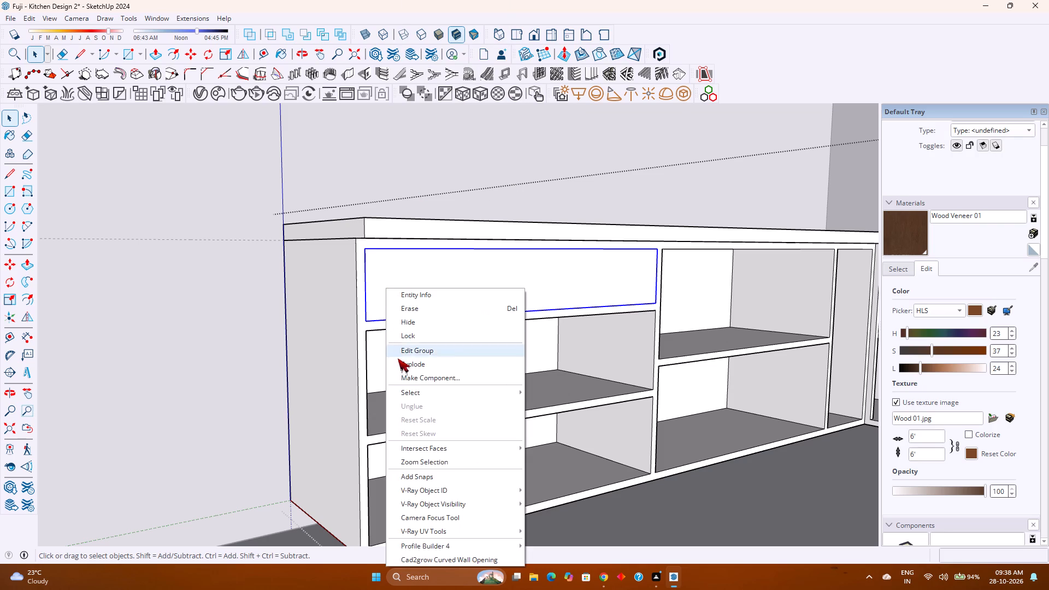
click(407, 377)
key(5)
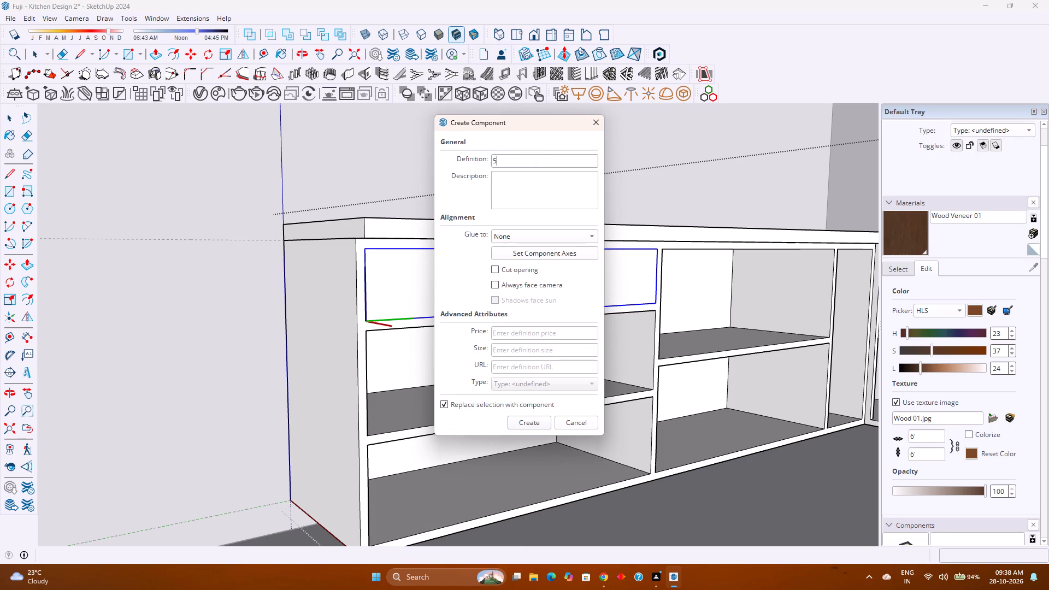
key(Return)
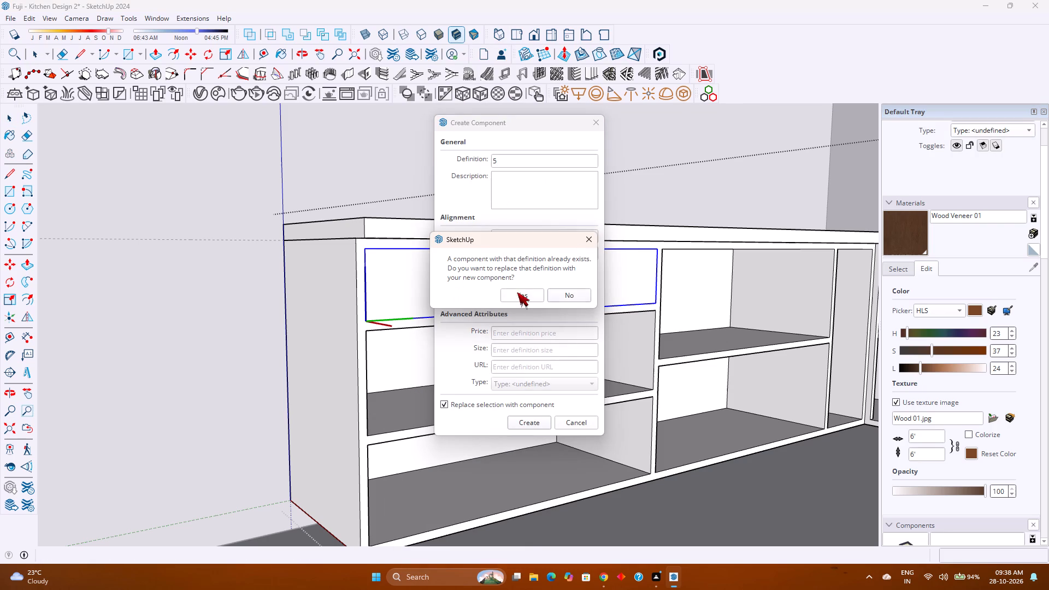
click(517, 292)
Copy the top front panel 8 1/2" down to the middle opening and scale its height about 1.49 to fill it.
key(m)
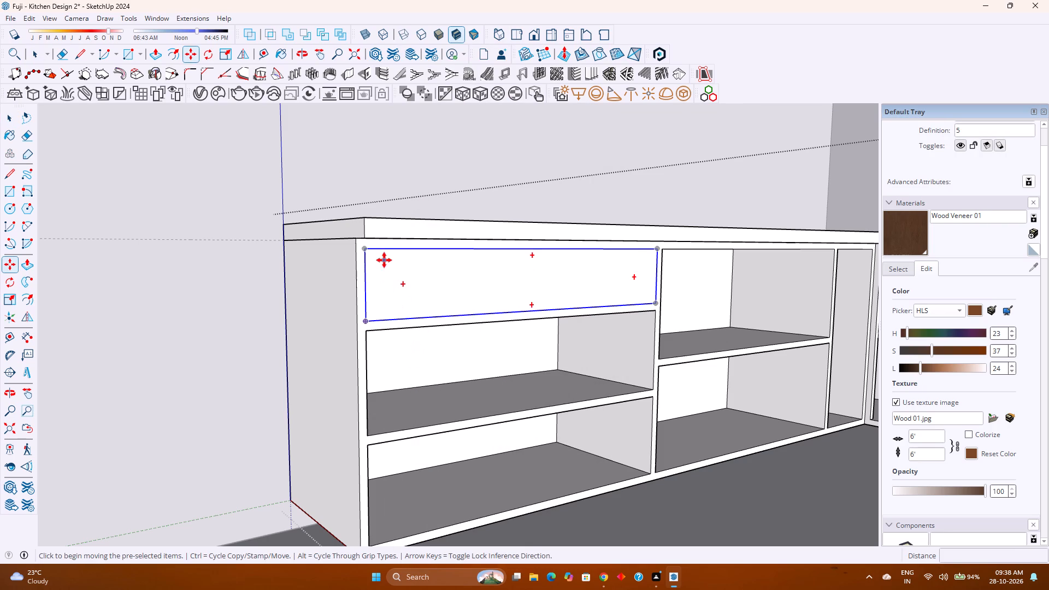
click(366, 249)
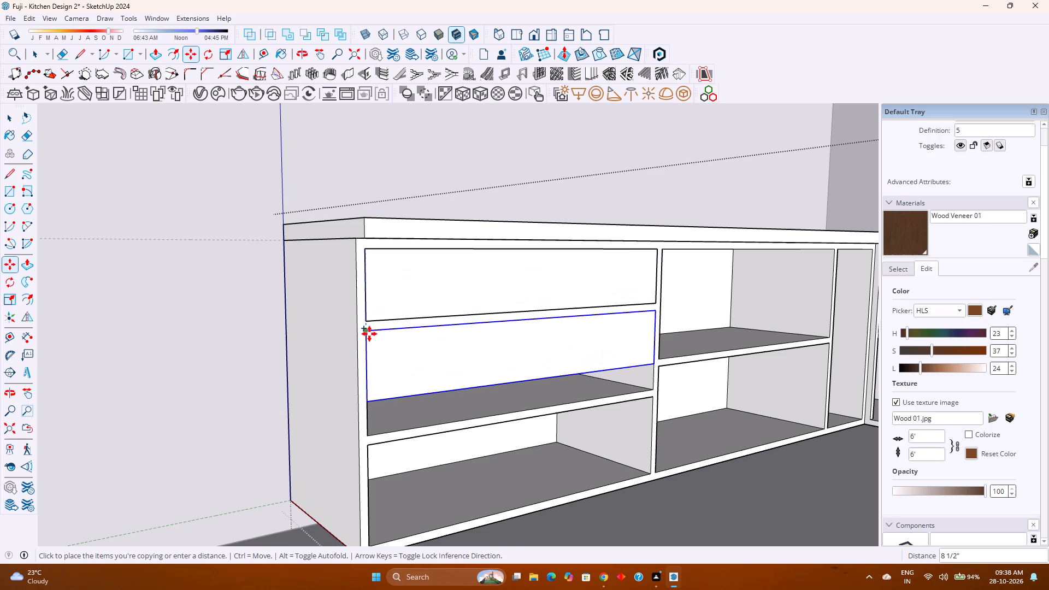
click(370, 333)
key(s)
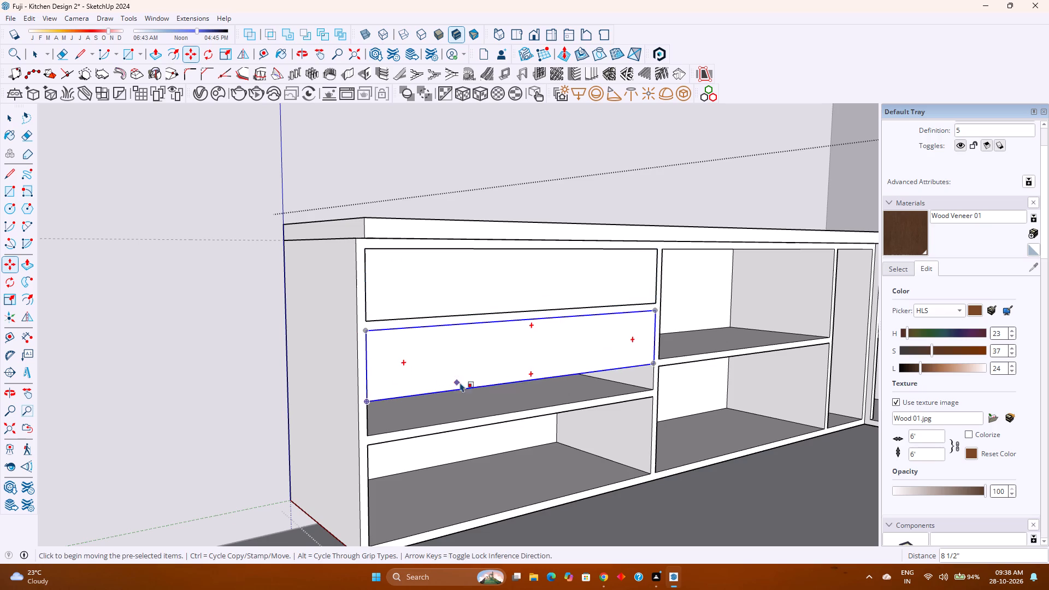
click(529, 378)
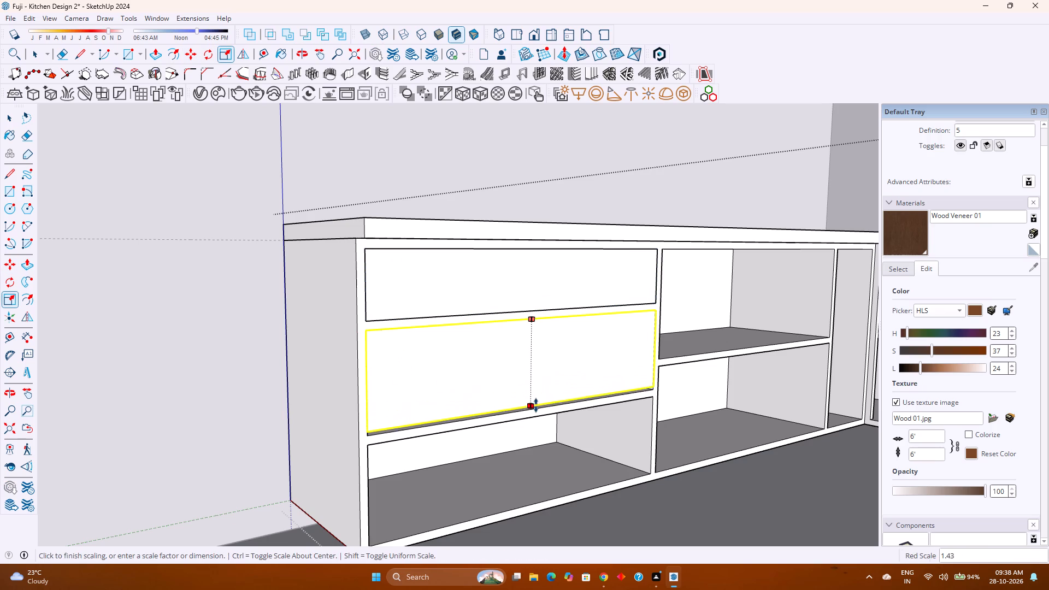
click(495, 413)
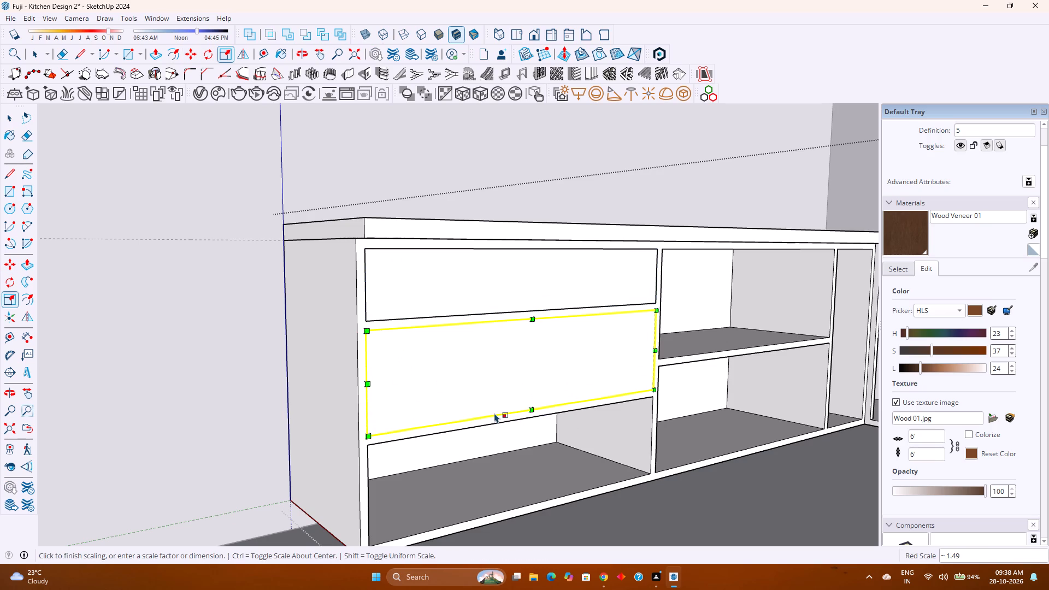
Copy the middle front panel 1' 3/16" down into the lowest opening of the bay.
key(m)
ctrl+click(368, 331)
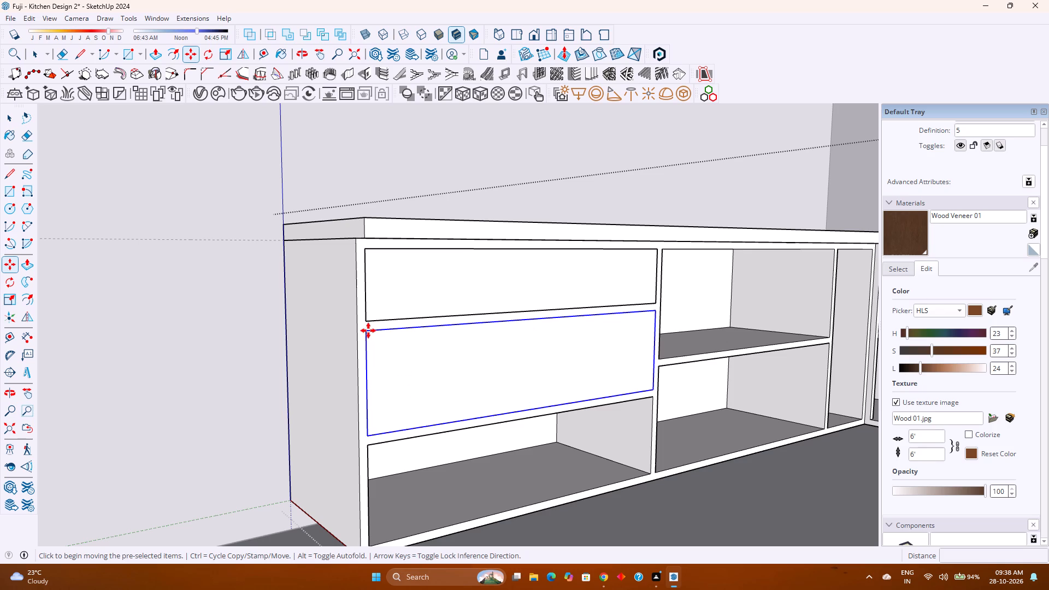
click(369, 448)
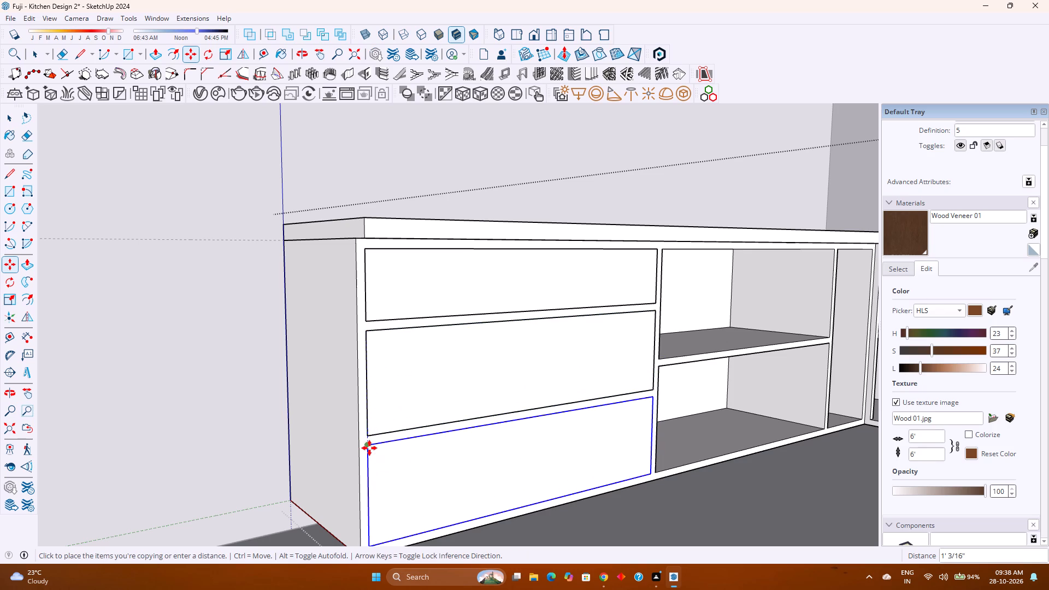
key(space)
Edit the top front panel component and extrude its face 1" outward.
double_click(429, 299)
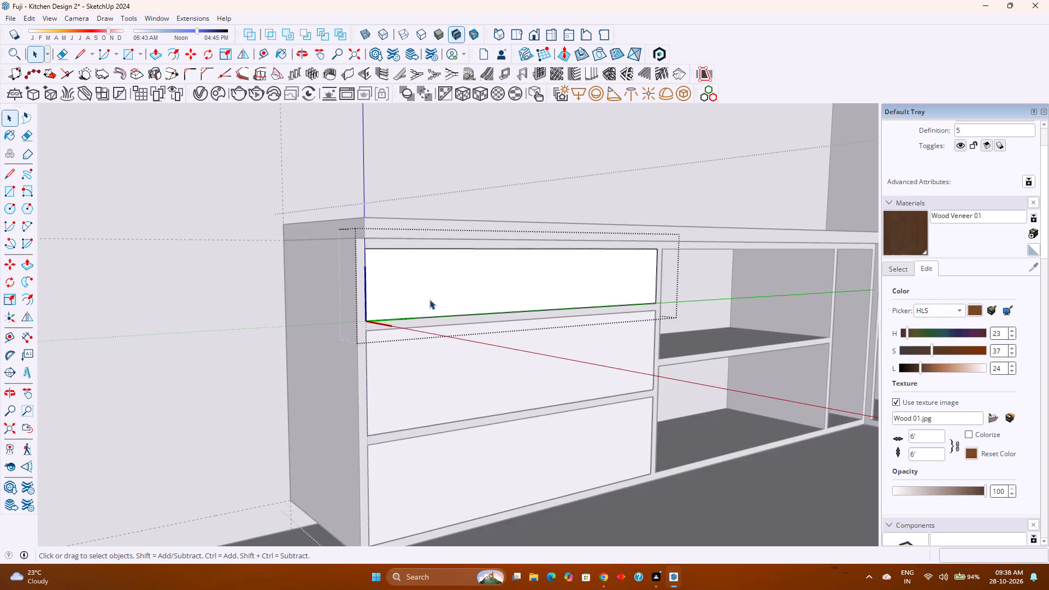
scroll(429, 299, up, 1)
key(p)
click(429, 299)
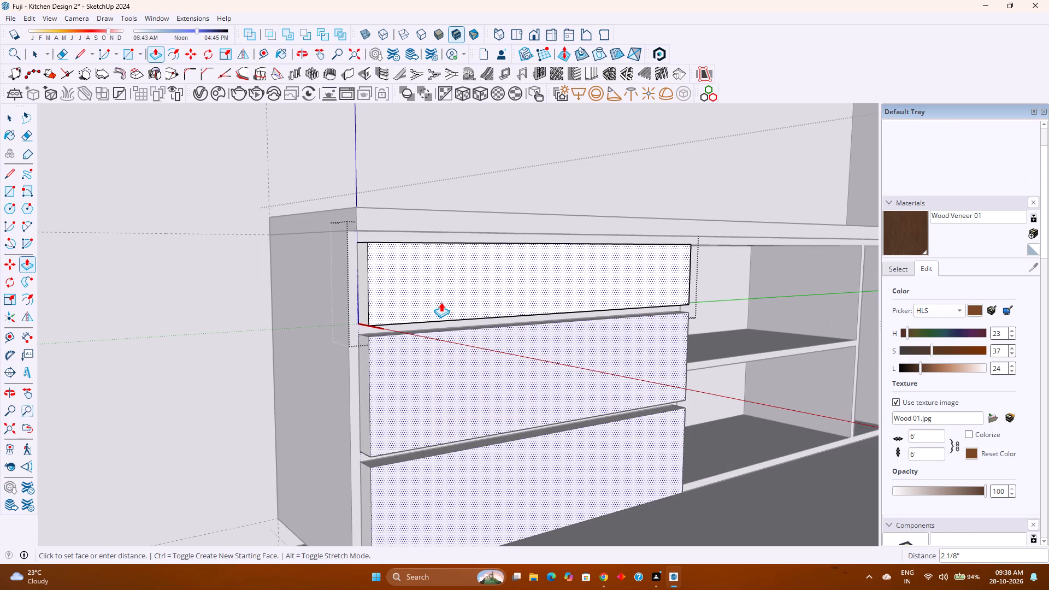
key(1)
key(Return)
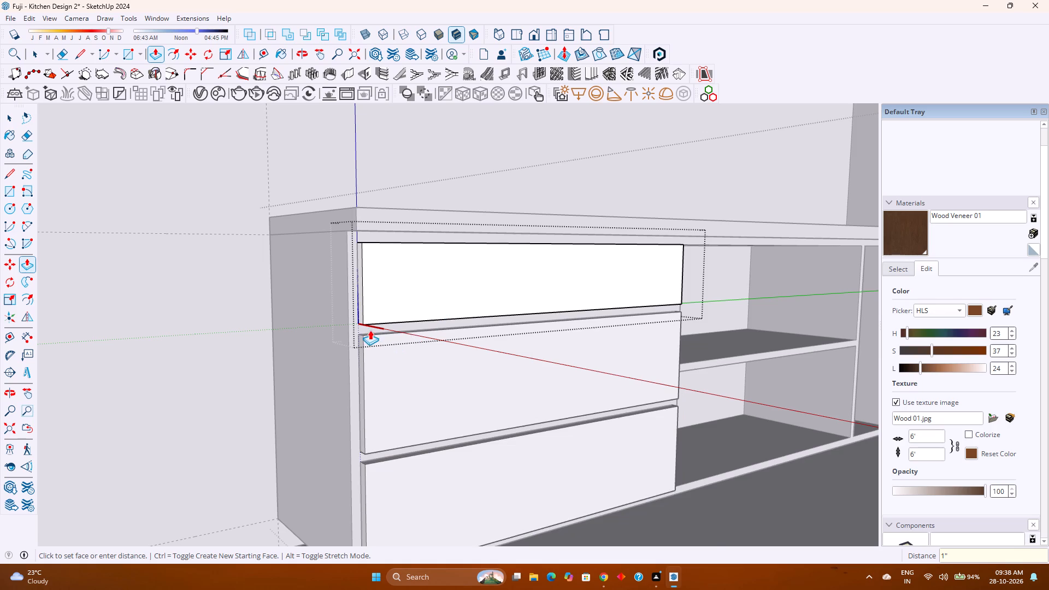
Extend the front panel's left side and bottom faces outward by 0.25" with Push/Pull.
scroll(370, 330, up, 5)
middle_drag(364, 320, 404, 279)
scroll(358, 327, up, 3)
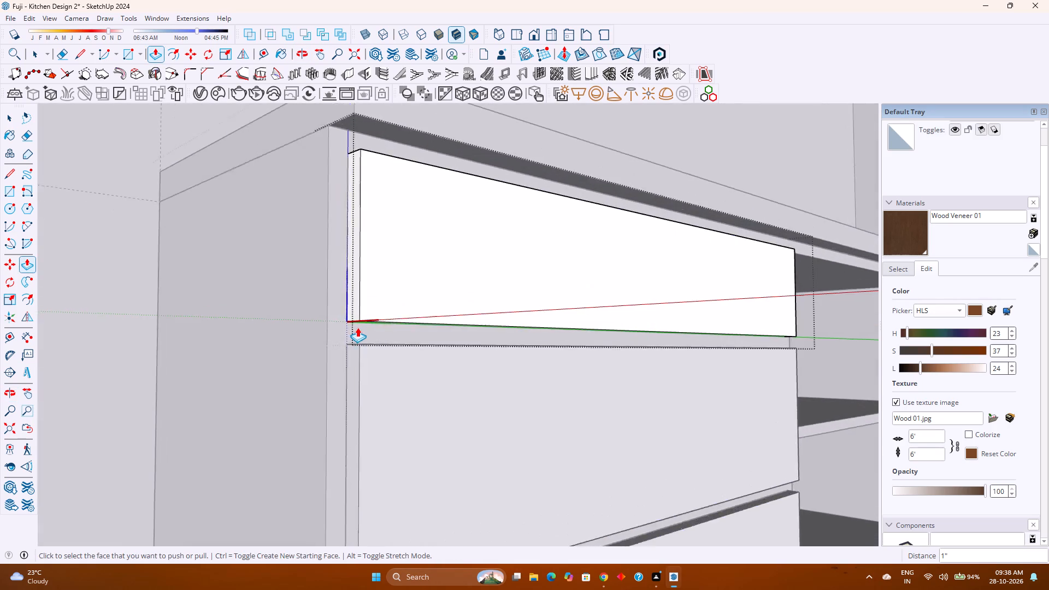
scroll(357, 327, up, 3)
middle_drag(357, 327, 370, 317)
middle_click(370, 317)
click(357, 301)
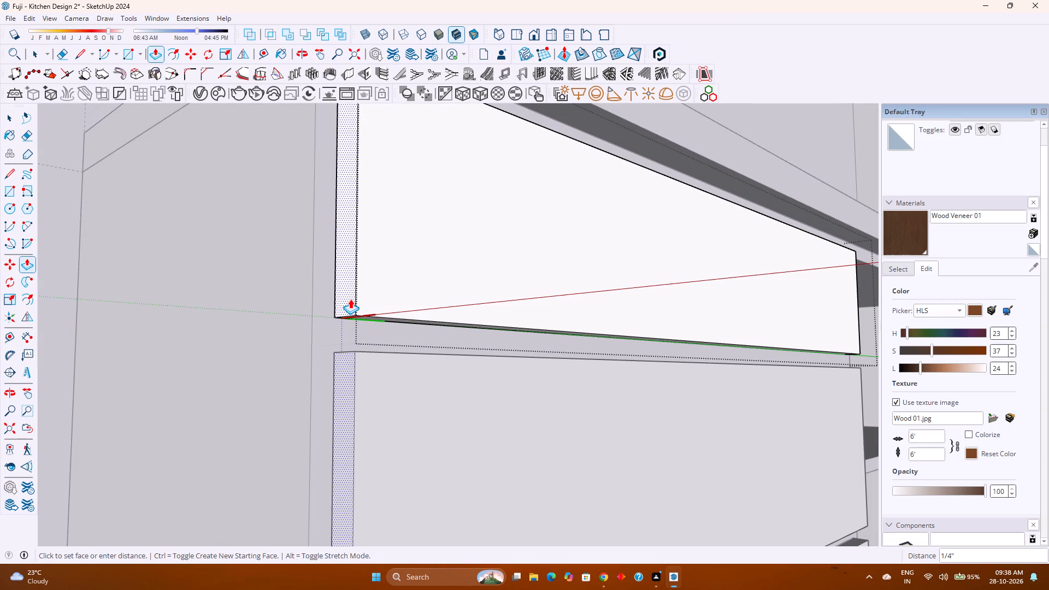
text(0.25)
key(Return)
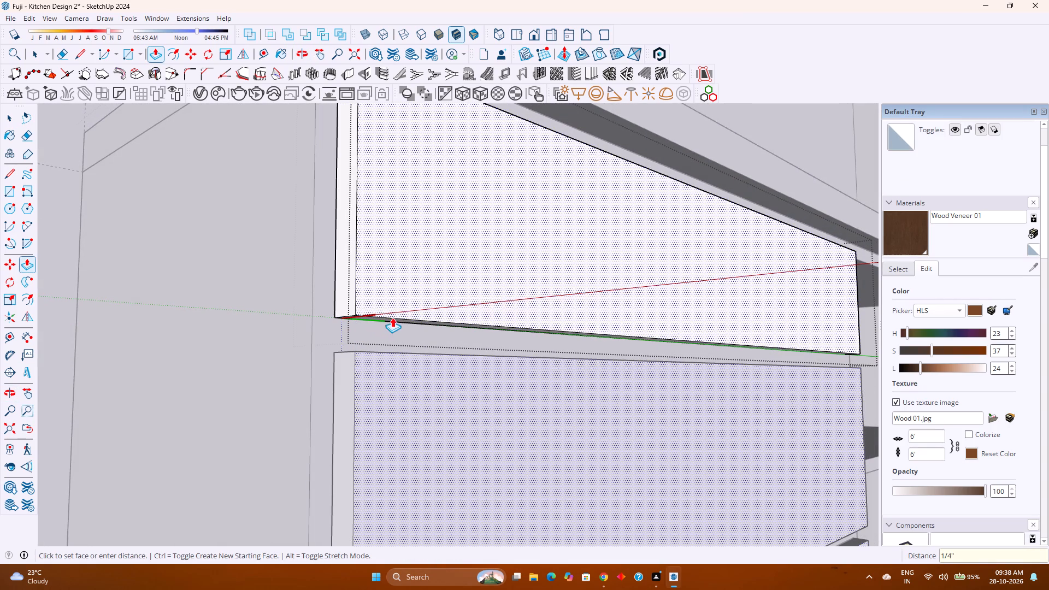
double_click(399, 322)
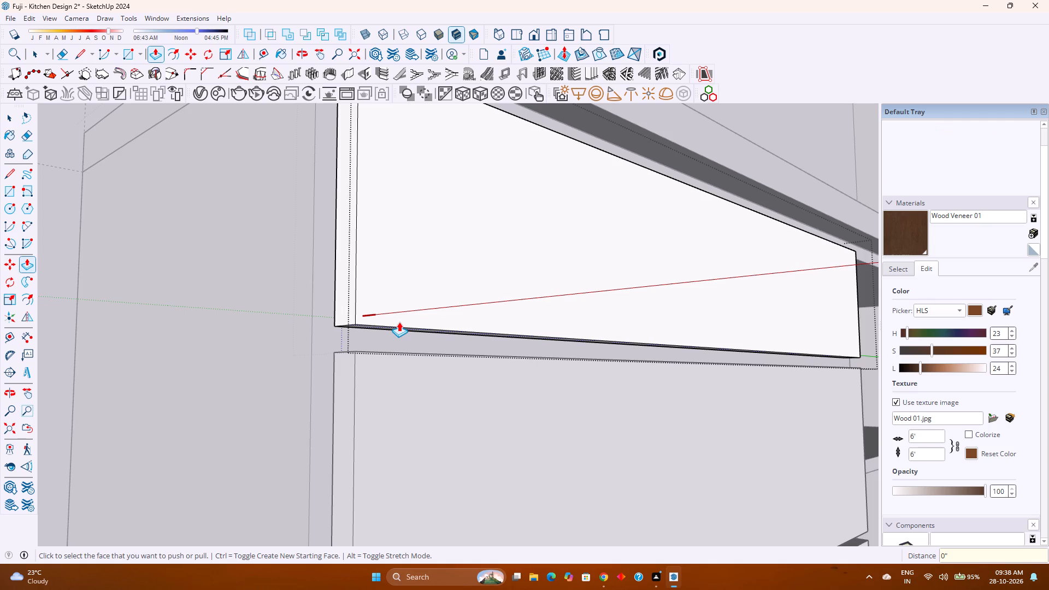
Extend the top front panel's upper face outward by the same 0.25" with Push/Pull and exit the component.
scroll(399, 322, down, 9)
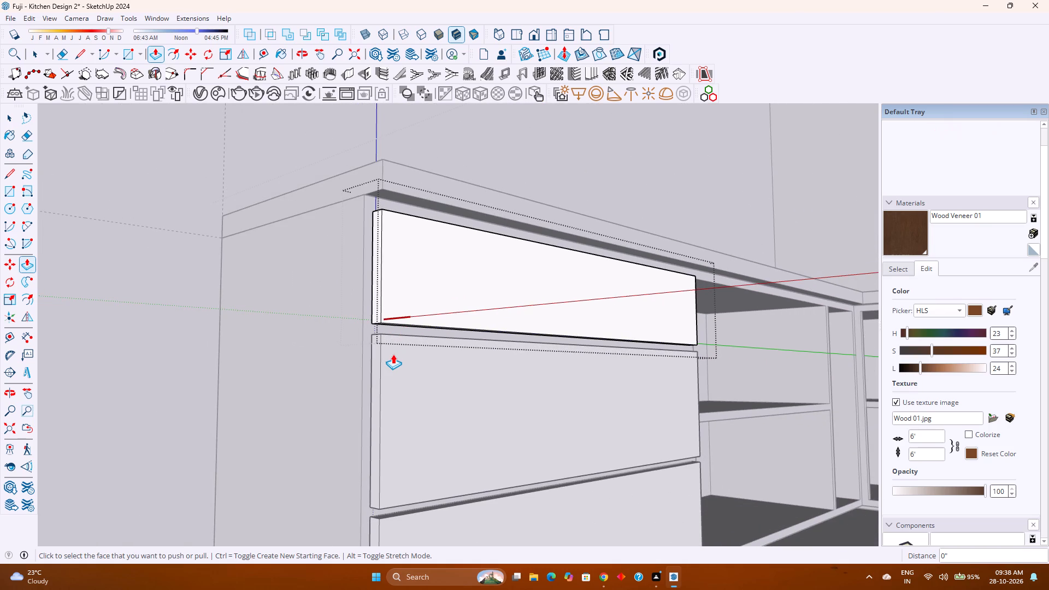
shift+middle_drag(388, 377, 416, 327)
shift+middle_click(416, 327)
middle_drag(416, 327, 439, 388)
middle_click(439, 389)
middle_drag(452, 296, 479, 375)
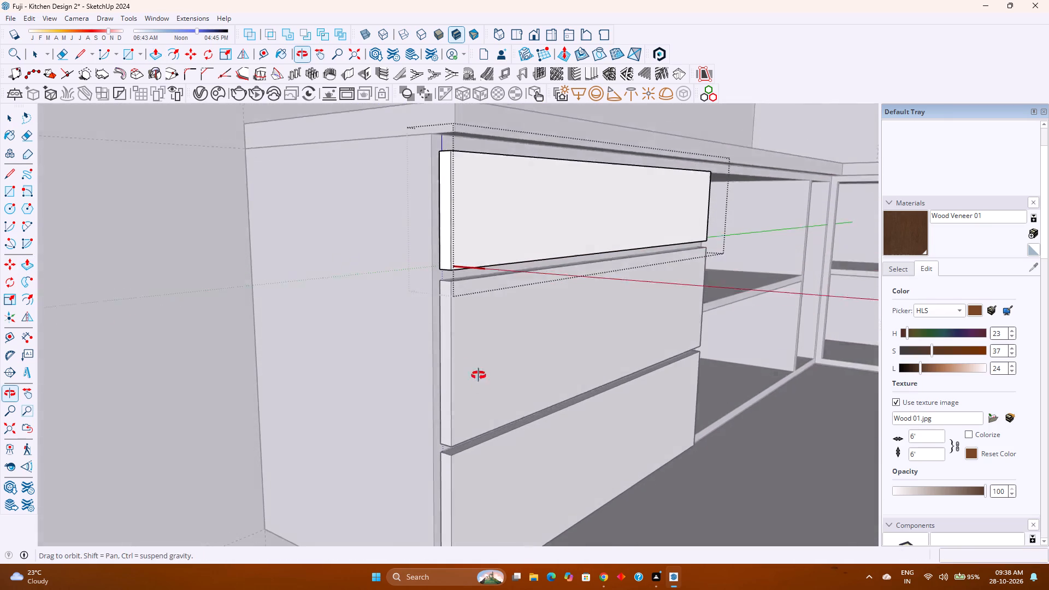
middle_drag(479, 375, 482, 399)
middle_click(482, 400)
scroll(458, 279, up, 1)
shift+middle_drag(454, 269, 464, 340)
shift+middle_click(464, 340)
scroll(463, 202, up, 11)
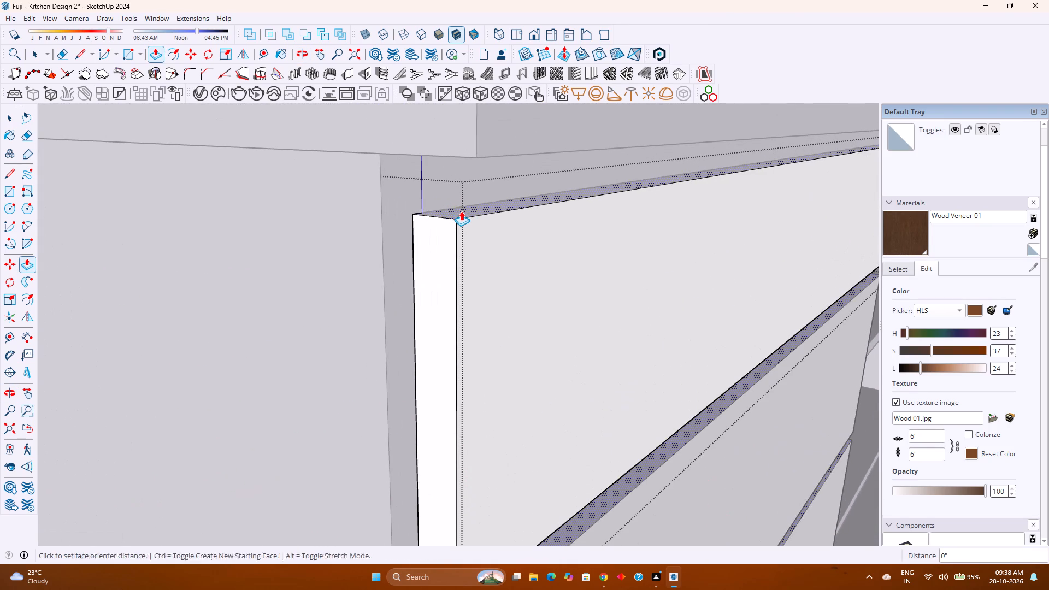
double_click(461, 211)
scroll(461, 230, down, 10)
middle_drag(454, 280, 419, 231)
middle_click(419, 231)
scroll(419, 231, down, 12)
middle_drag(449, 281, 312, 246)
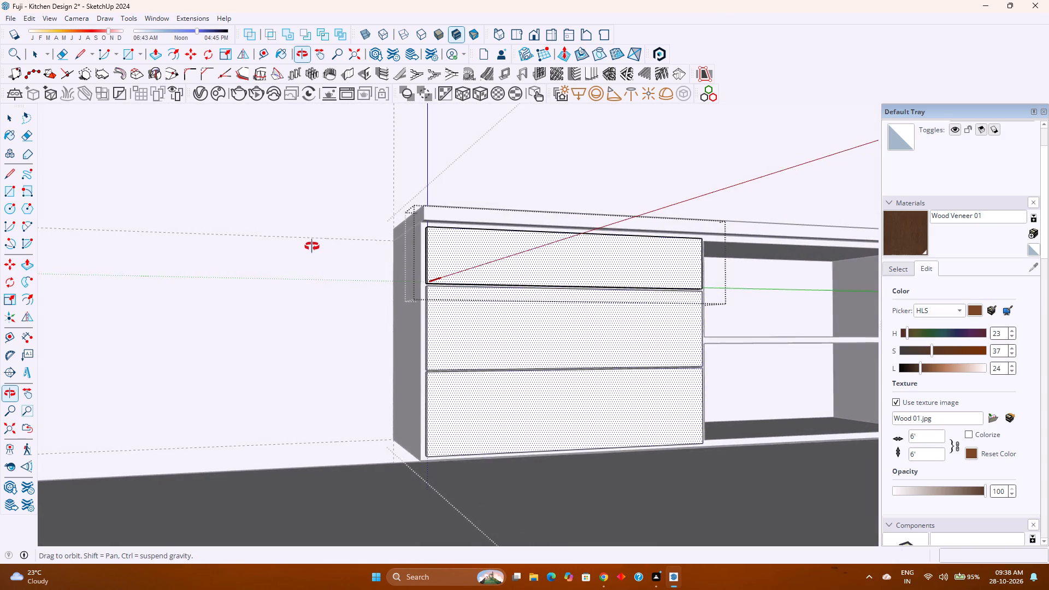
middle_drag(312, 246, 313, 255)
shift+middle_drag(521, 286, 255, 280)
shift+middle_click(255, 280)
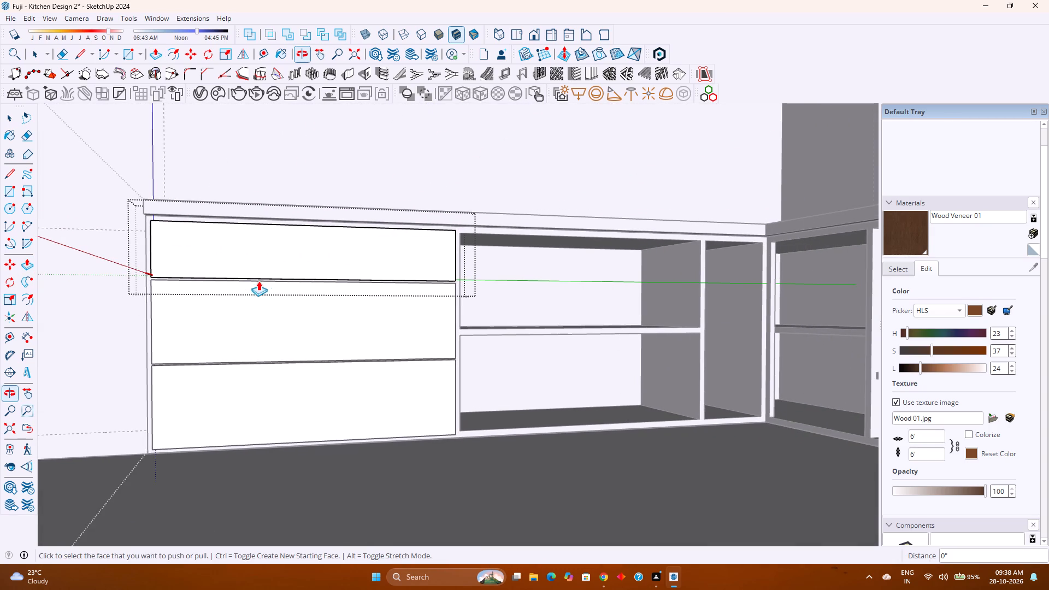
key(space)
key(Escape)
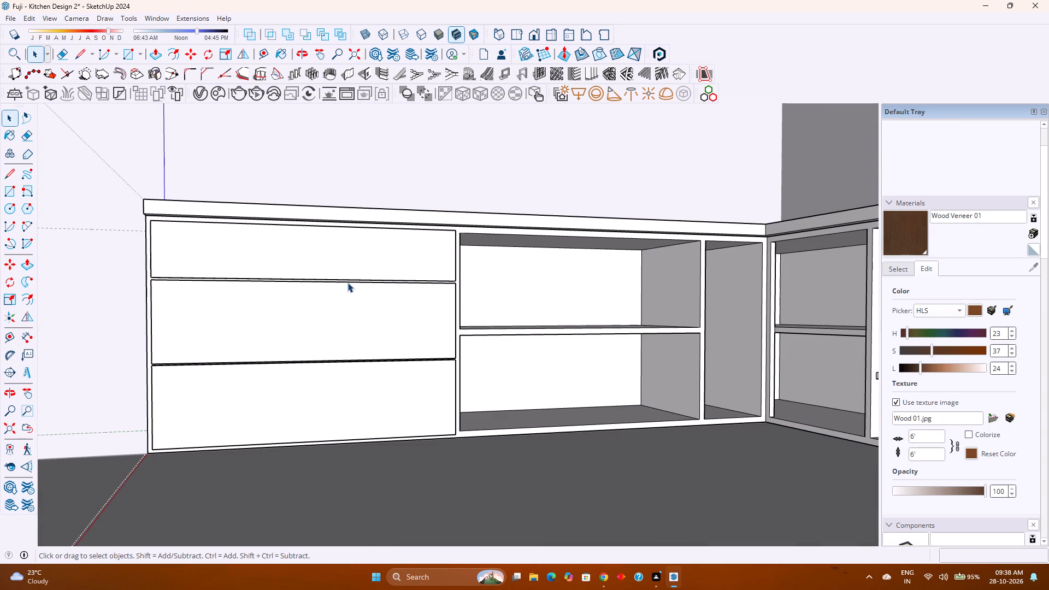
Examine the three stacked front panels from the cabinet's end, checking their overlap and spacing.
middle_drag(350, 283, 491, 261)
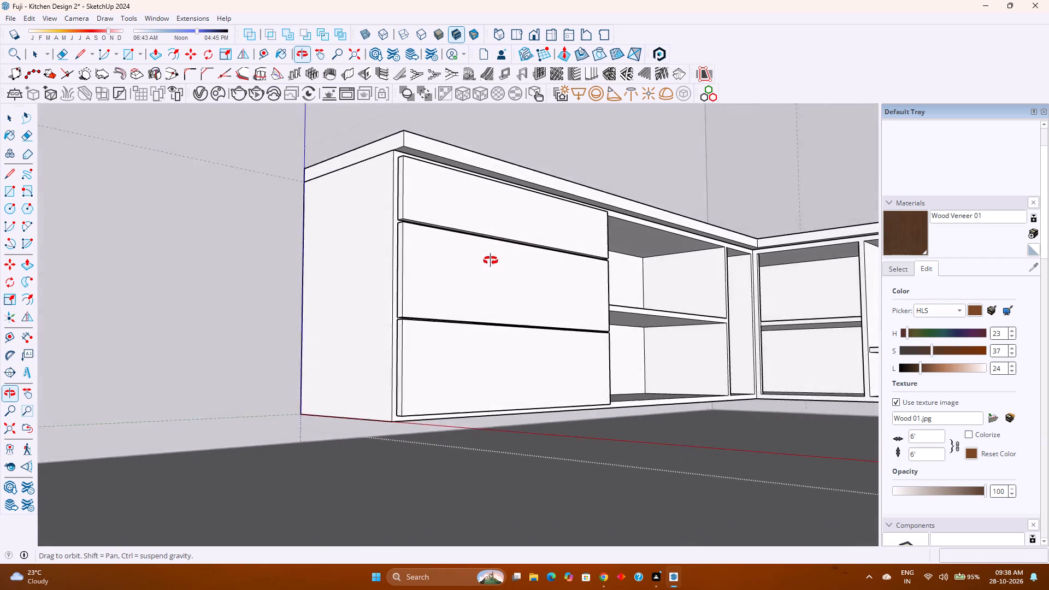
middle_drag(491, 261, 539, 286)
middle_click(539, 286)
scroll(515, 351, up, 6)
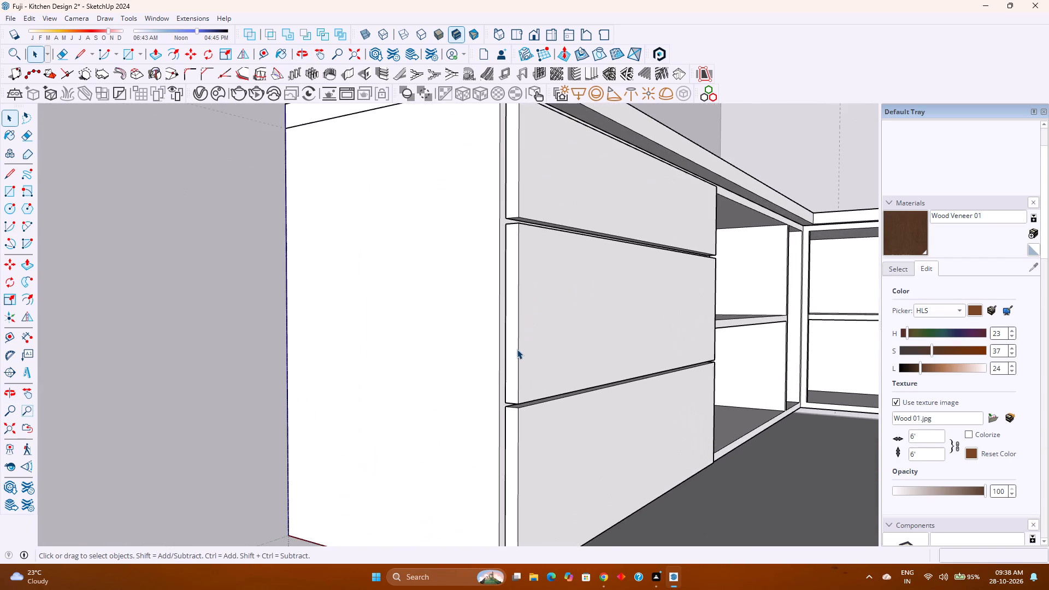
scroll(517, 348, up, 2)
scroll(517, 348, down, 5)
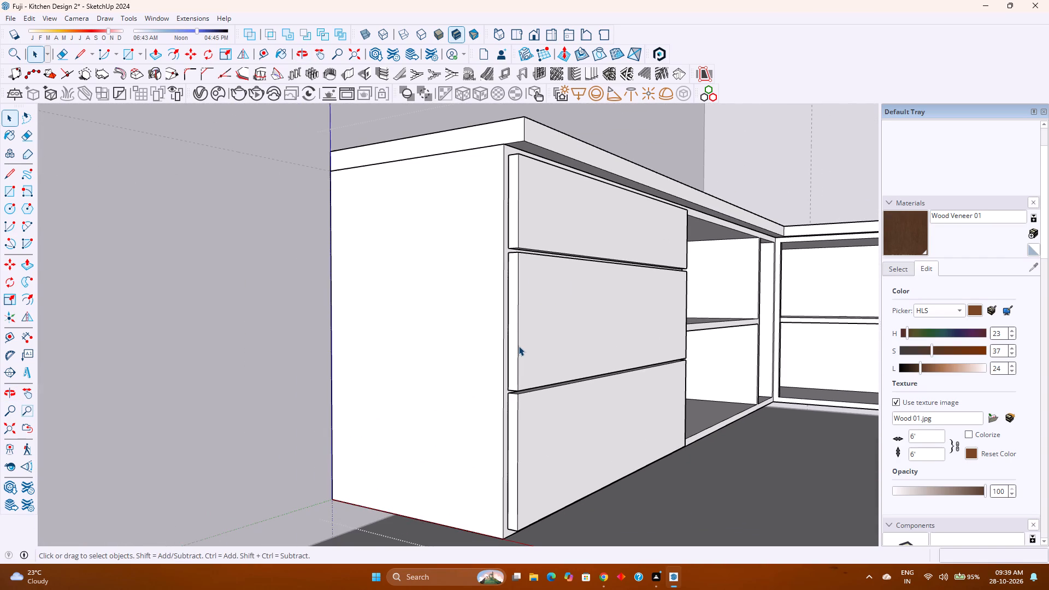
middle_drag(521, 368, 517, 366)
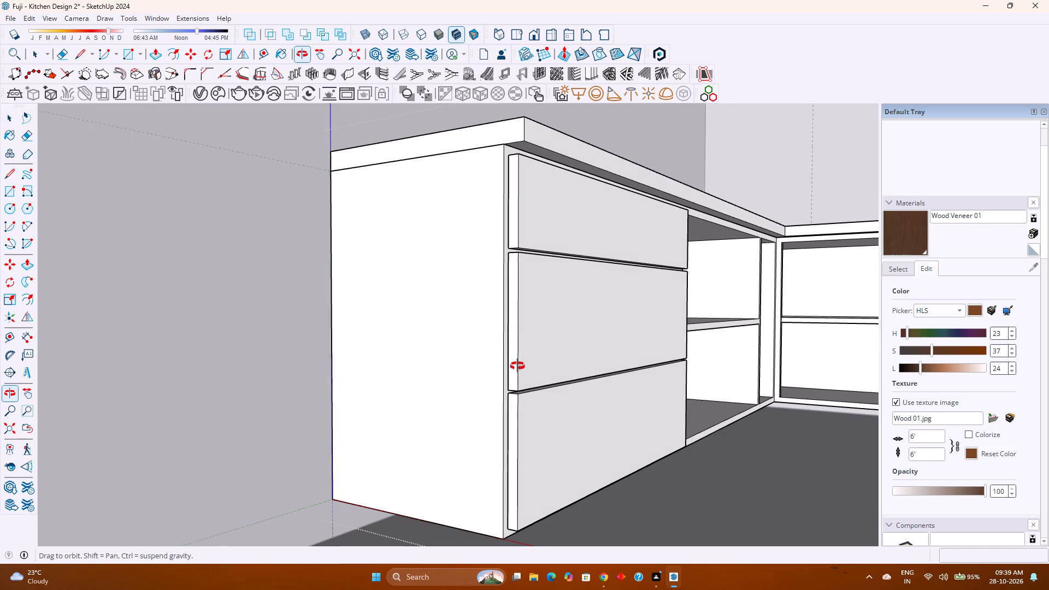
middle_drag(517, 366, 450, 342)
scroll(448, 337, down, 3)
middle_drag(475, 380, 362, 311)
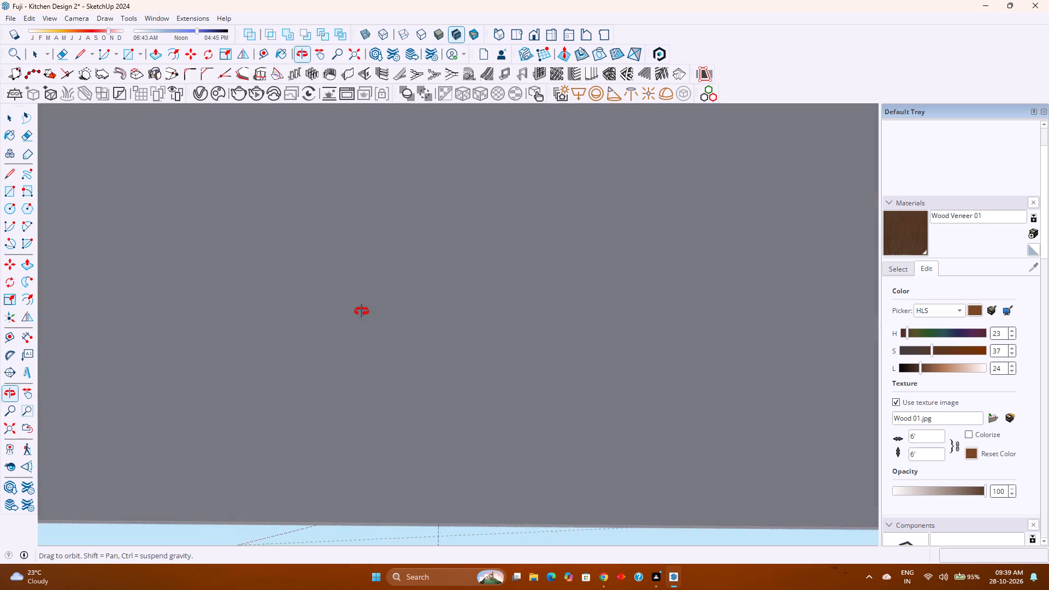
middle_drag(362, 311, 515, 412)
middle_click(515, 412)
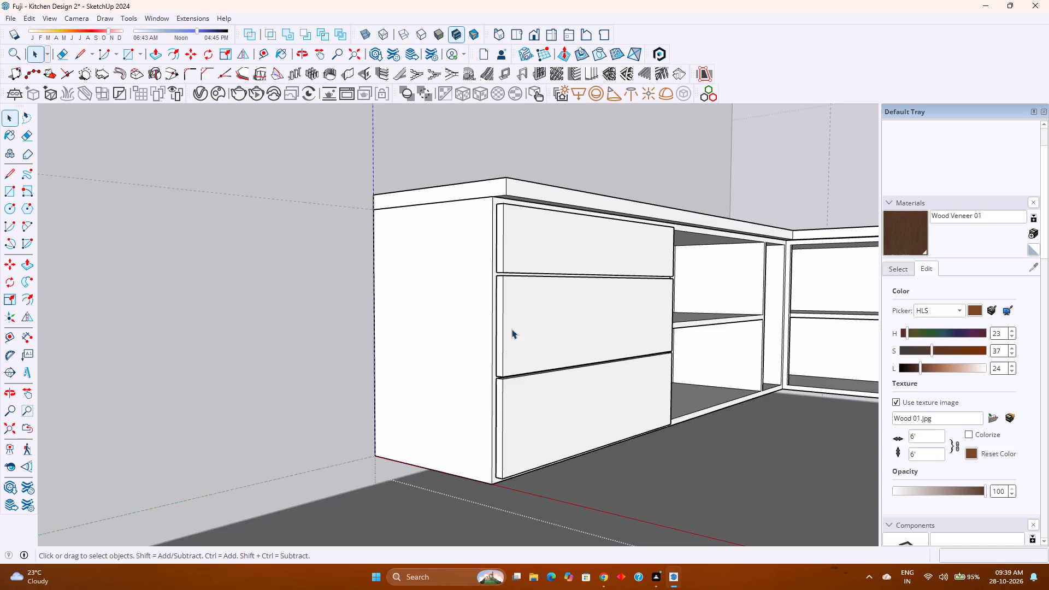
scroll(497, 346, up, 2)
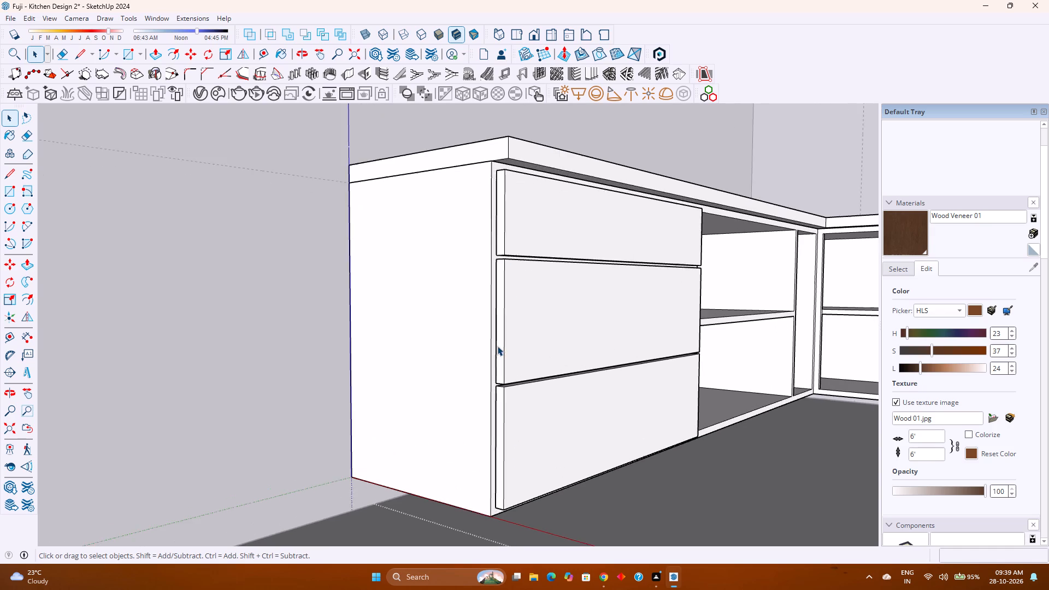
scroll(497, 346, up, 2)
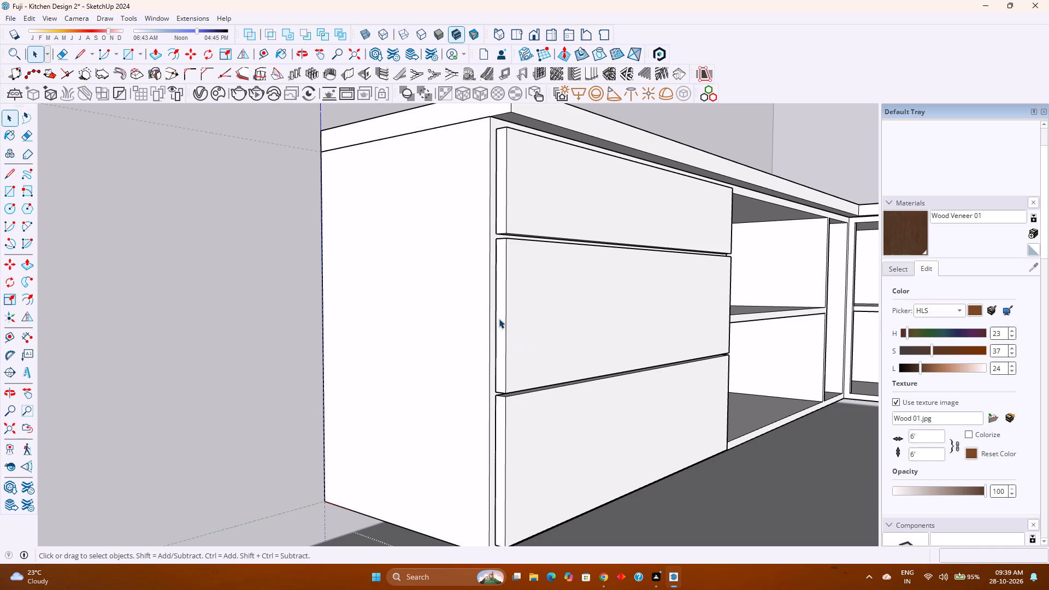
Measure the gap between the top and middle front panels with the Dimension tool, without placing a dimension.
click(24, 339)
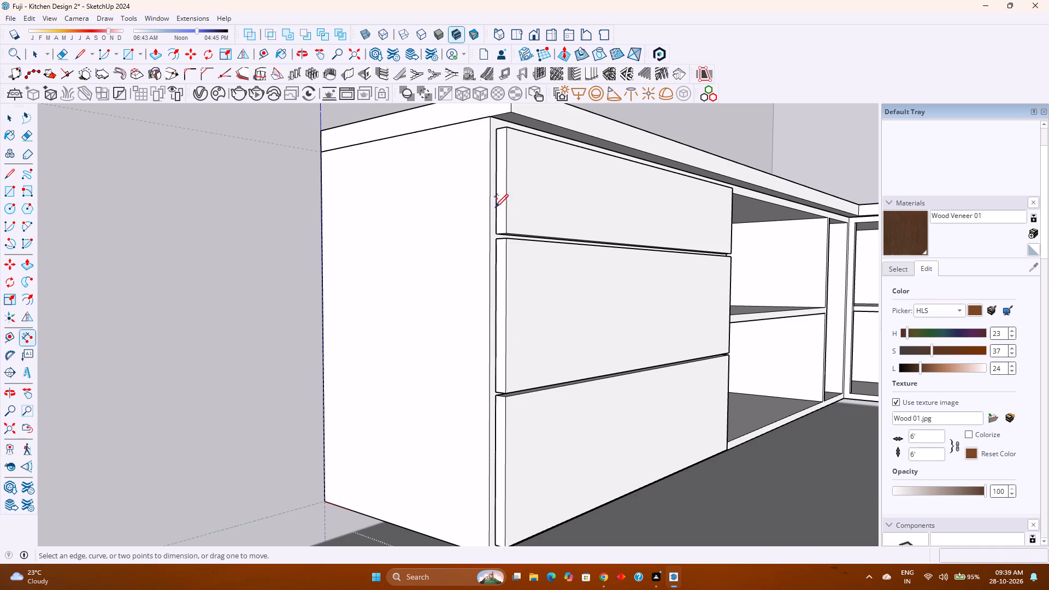
click(508, 231)
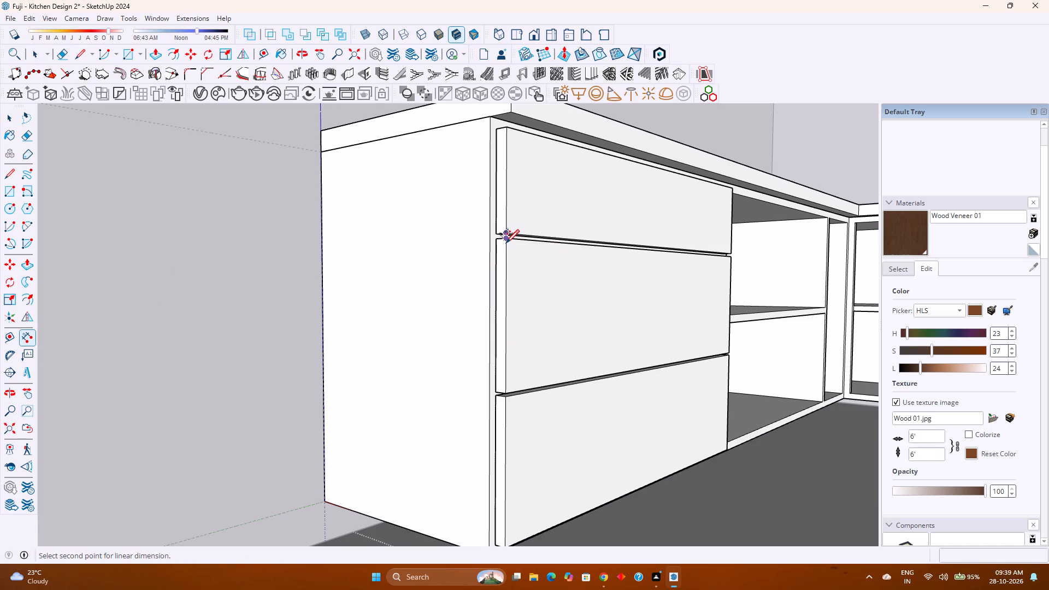
scroll(506, 242, up, 11)
click(509, 234)
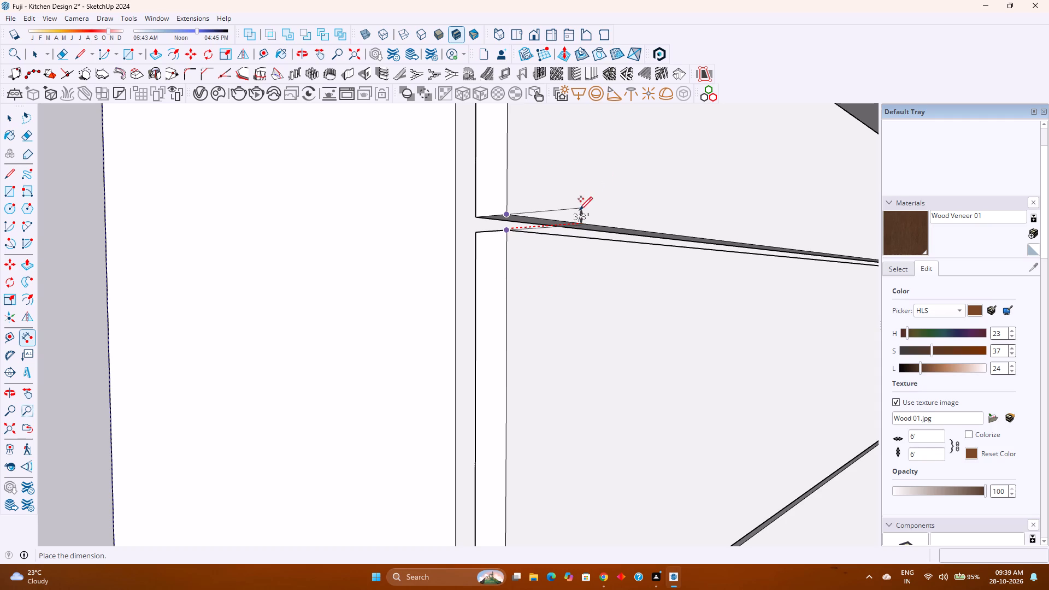
key(Escape)
Measure the gap between the middle and lowest front panels with the Dimension tool, without placing a dimension.
scroll(514, 260, down, 8)
shift+middle_drag(519, 309, 509, 259)
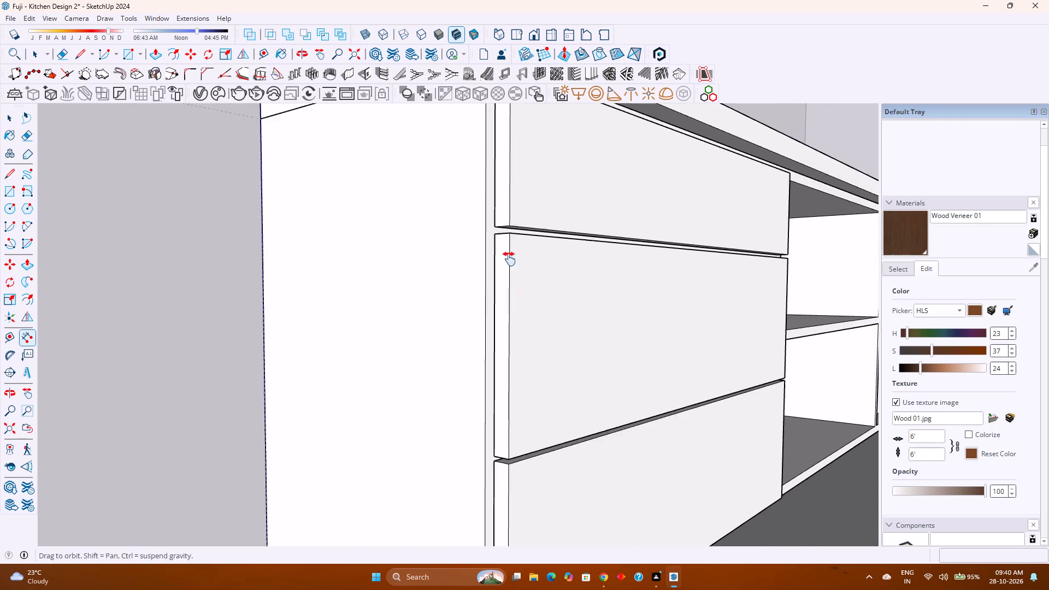
shift+middle_drag(509, 259, 499, 220)
shift+middle_click(499, 219)
scroll(490, 404, up, 7)
click(491, 365)
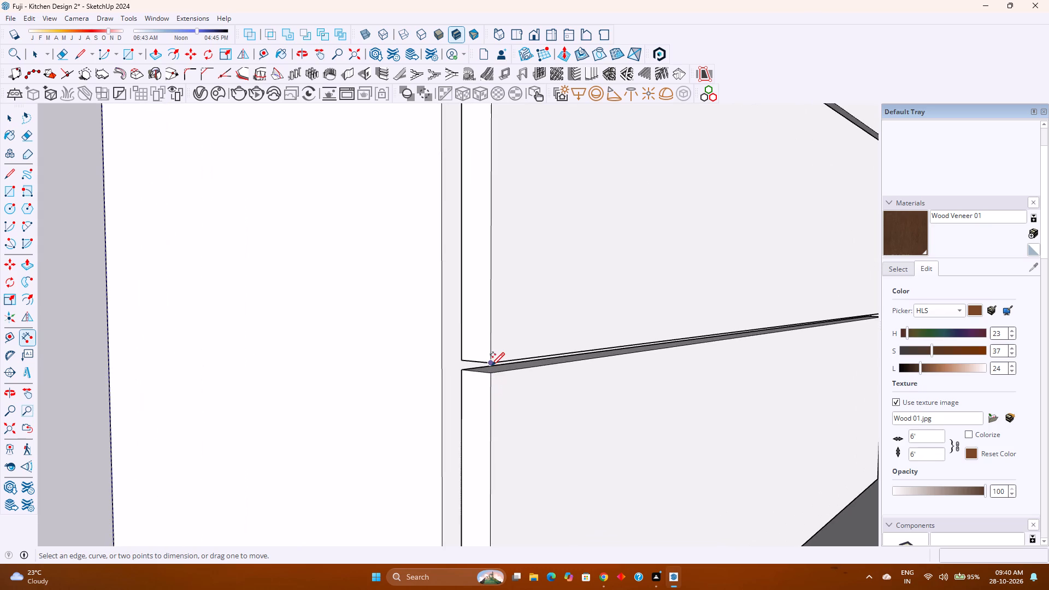
click(491, 376)
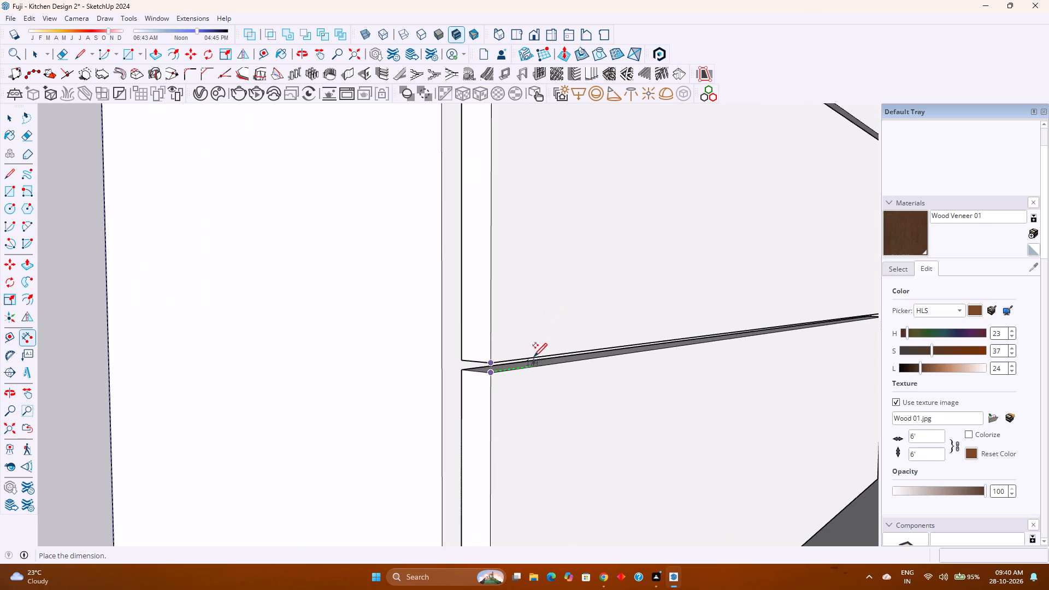
scroll(534, 356, up, 12)
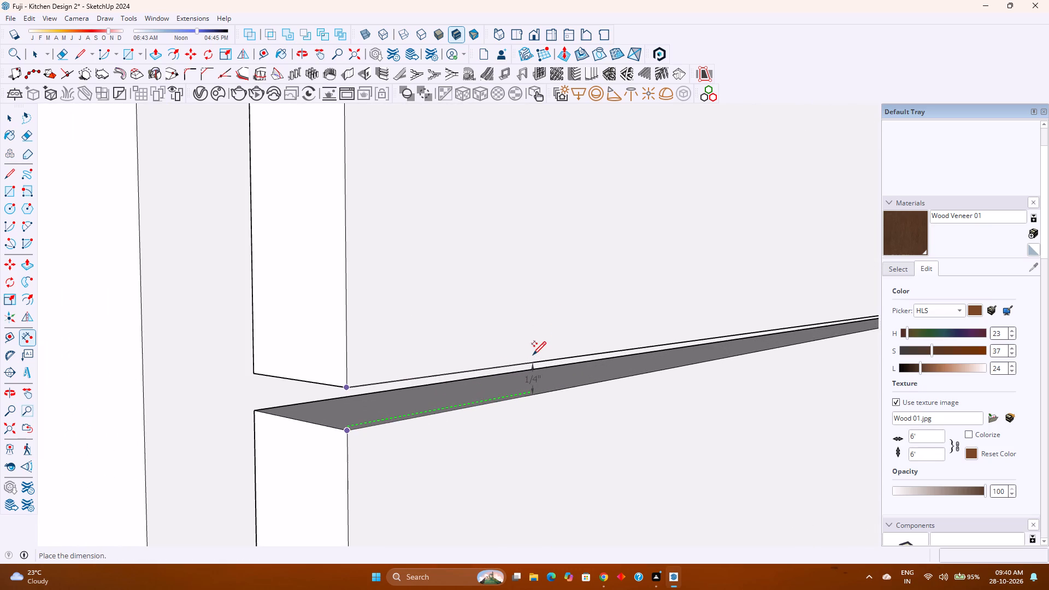
key(space)
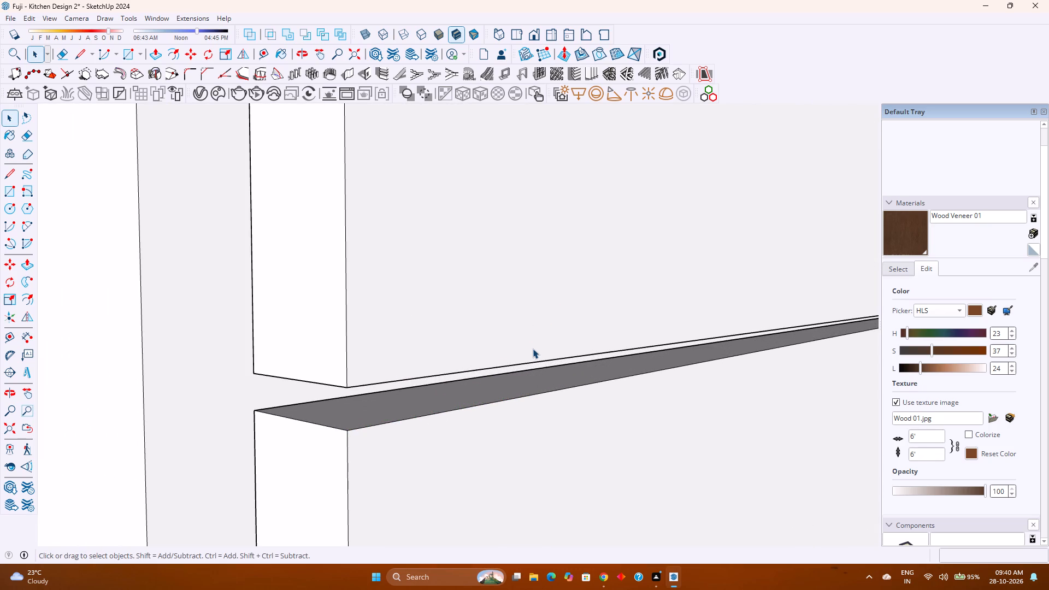
key(Escape)
Review the three front panels and the adjoining base cabinets from several angles.
scroll(533, 349, down, 13)
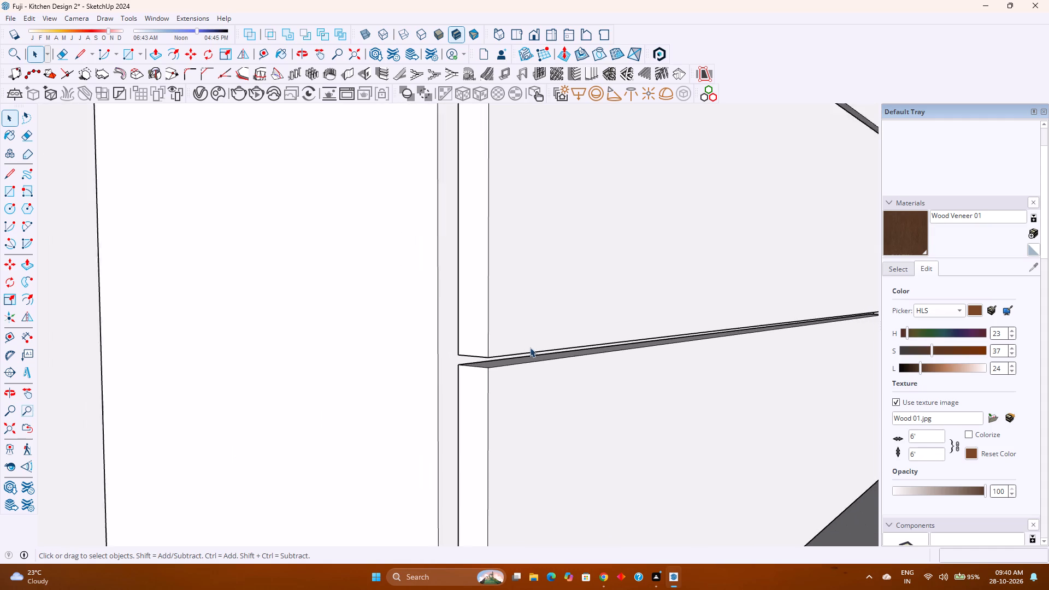
scroll(530, 347, down, 7)
scroll(529, 347, up, 1)
scroll(529, 346, down, 5)
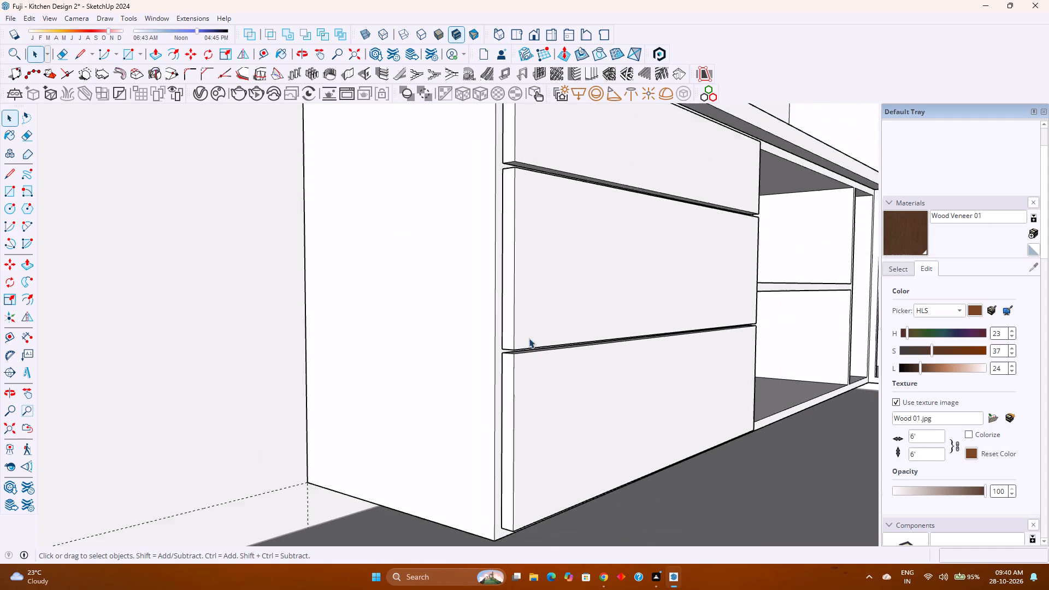
scroll(529, 338, down, 2)
middle_drag(550, 358, 420, 292)
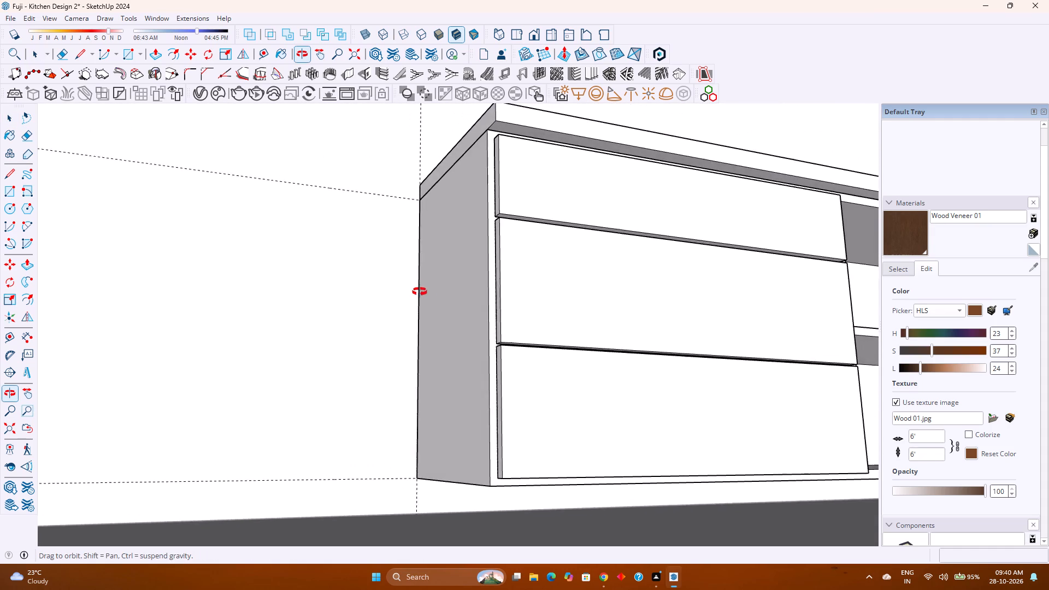
middle_drag(420, 292, 637, 371)
middle_drag(634, 371, 629, 367)
scroll(598, 358, down, 3)
middle_drag(588, 359, 575, 375)
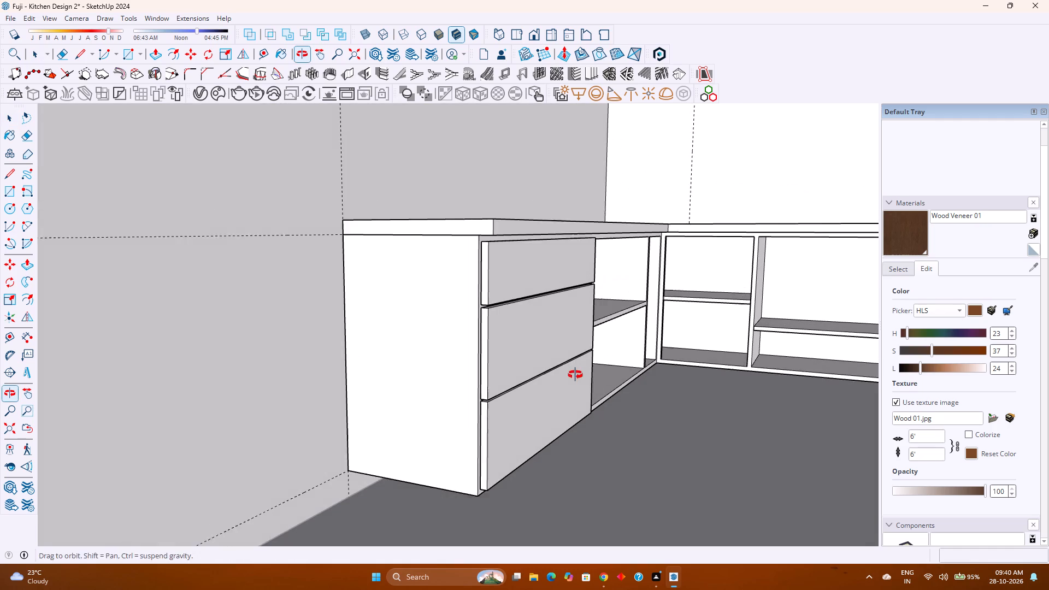
middle_drag(575, 375, 575, 375)
middle_click(575, 375)
Undo the front panel extrusions, copies and component creation, back to the loose face covering the top opening.
key(ctrl+z)
key(ctrl+z)
key(ctrl+z)
key(ctrl+z)
key(ctrl+z)
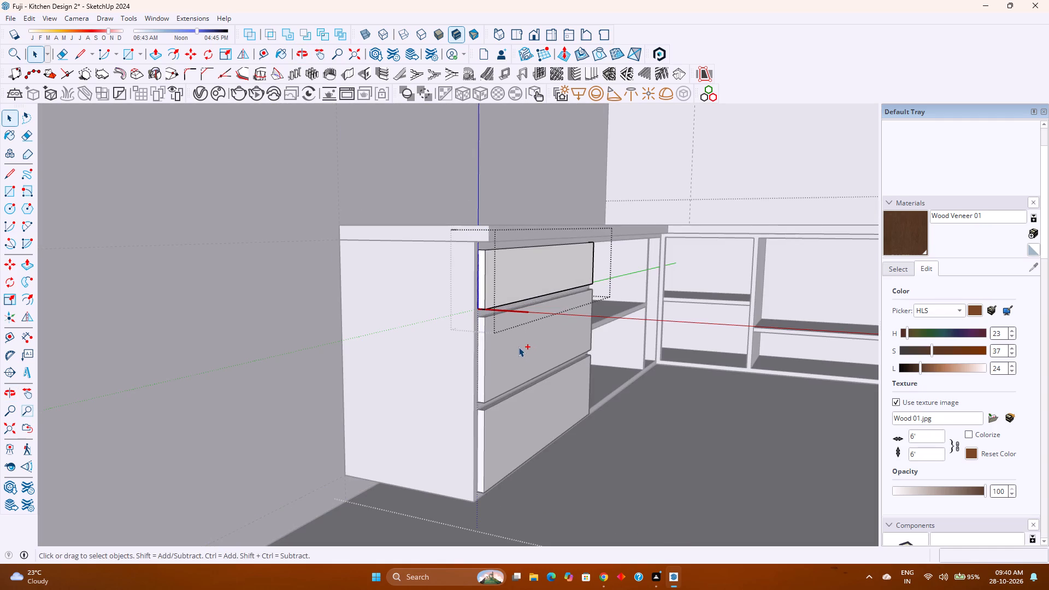
key(ctrl+z)
key(ctrl+z)
key(ctrl+z)
key(ctrl+z)
key(ctrl+z)
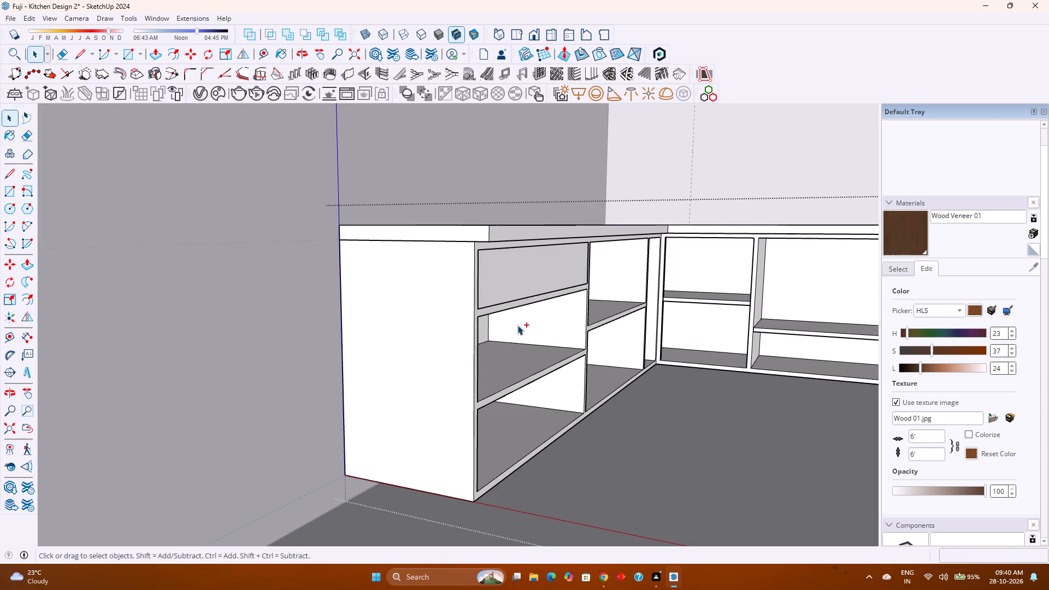
key(ctrl+z)
key(ctrl+z)
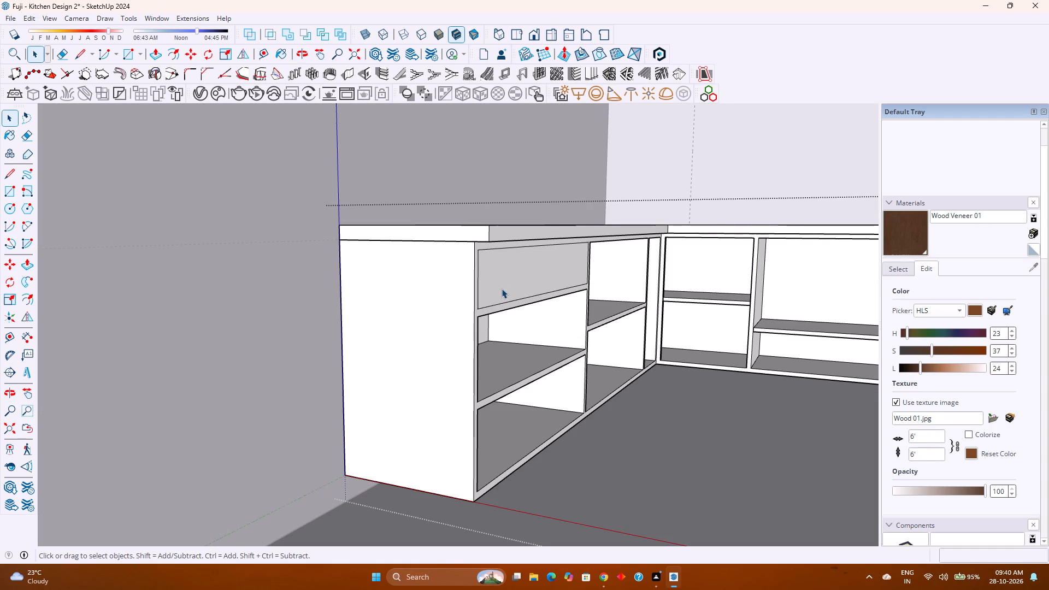
Make a group from the face covering the bay's top opening together with its edges.
click(502, 288)
double_click(502, 288)
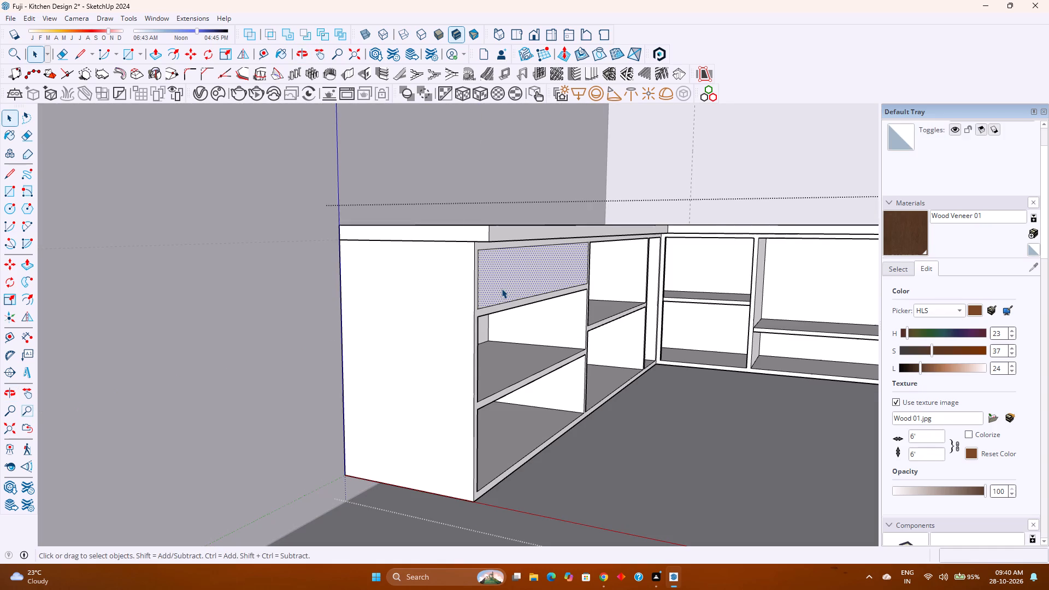
right_click(502, 288)
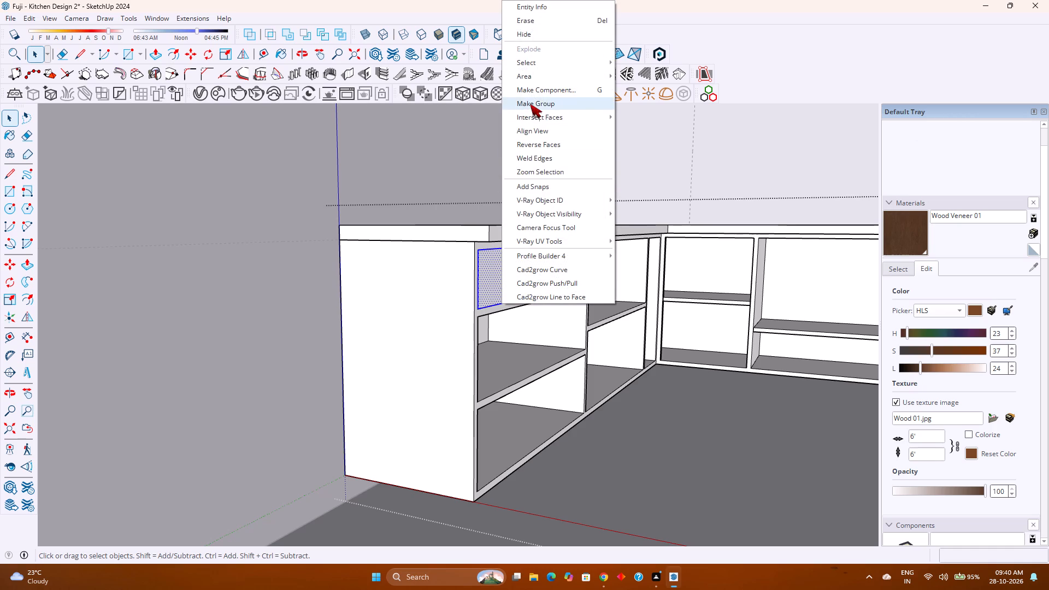
click(530, 104)
Edit the new front panel group and extrude its face 1" outward with Push/Pull.
double_click(505, 282)
scroll(506, 284, up, 3)
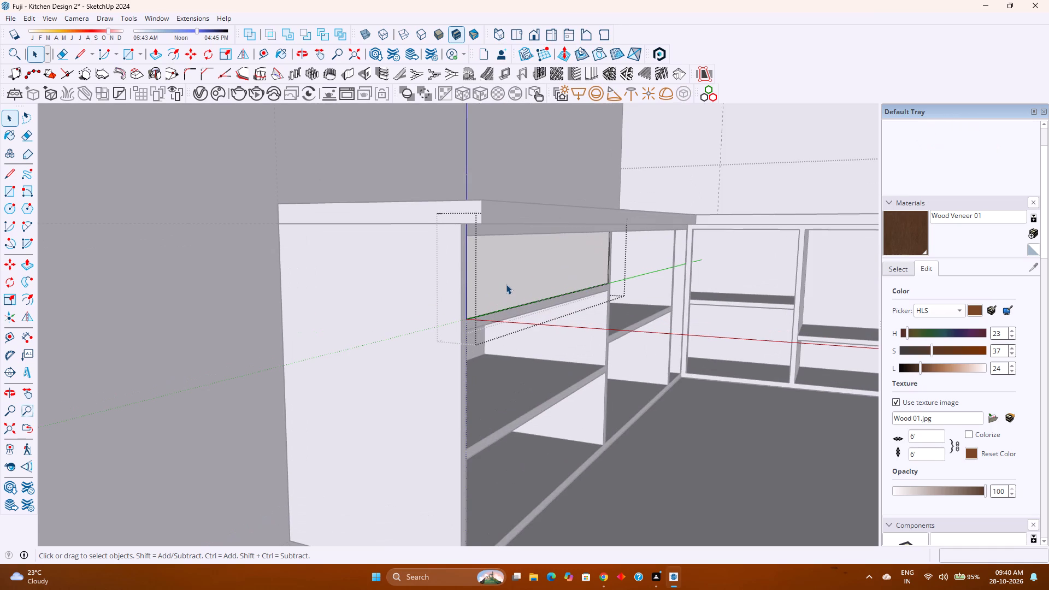
key(p)
click(503, 283)
key(1)
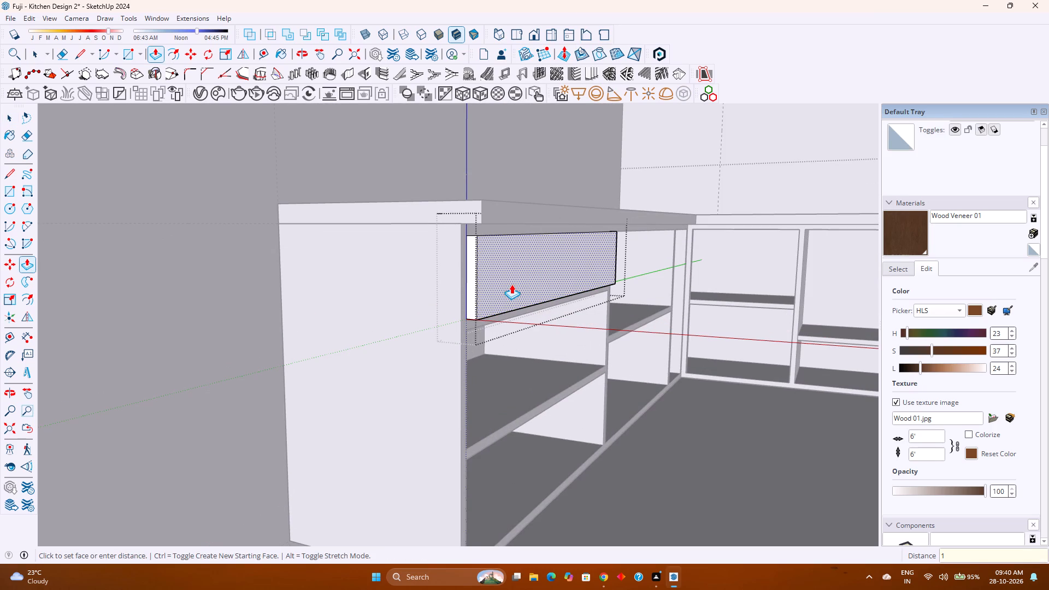
key(Return)
Extend the top front panel's side face by the cabinet's exposed end 0.25" outward with Push/Pull.
scroll(476, 310, up, 5)
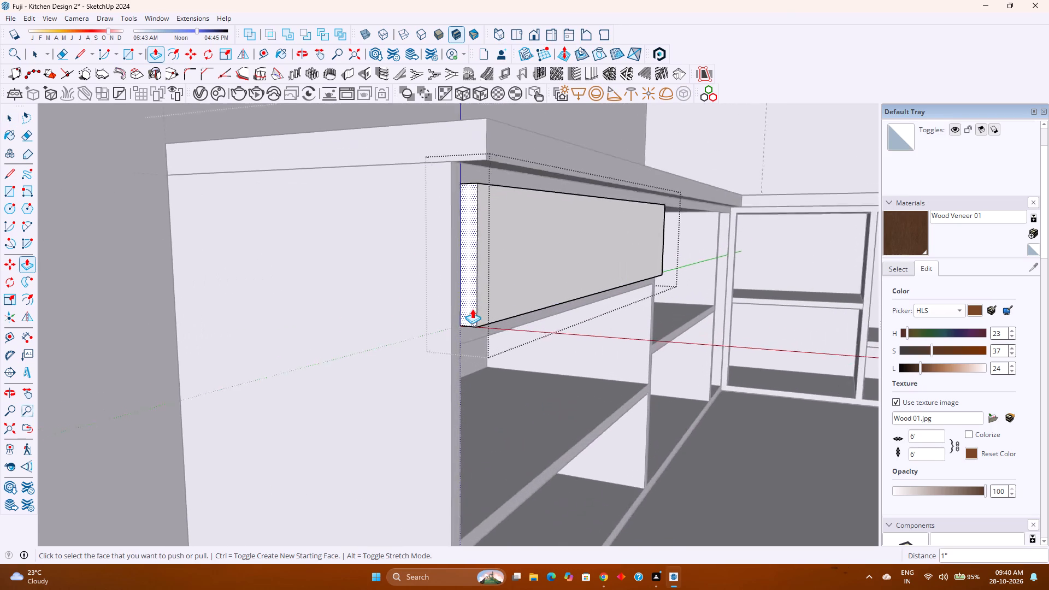
scroll(472, 309, up, 4)
click(472, 309)
text(0.2)
key(5)
key(Return)
middle_drag(478, 330, 433, 325)
middle_click(433, 325)
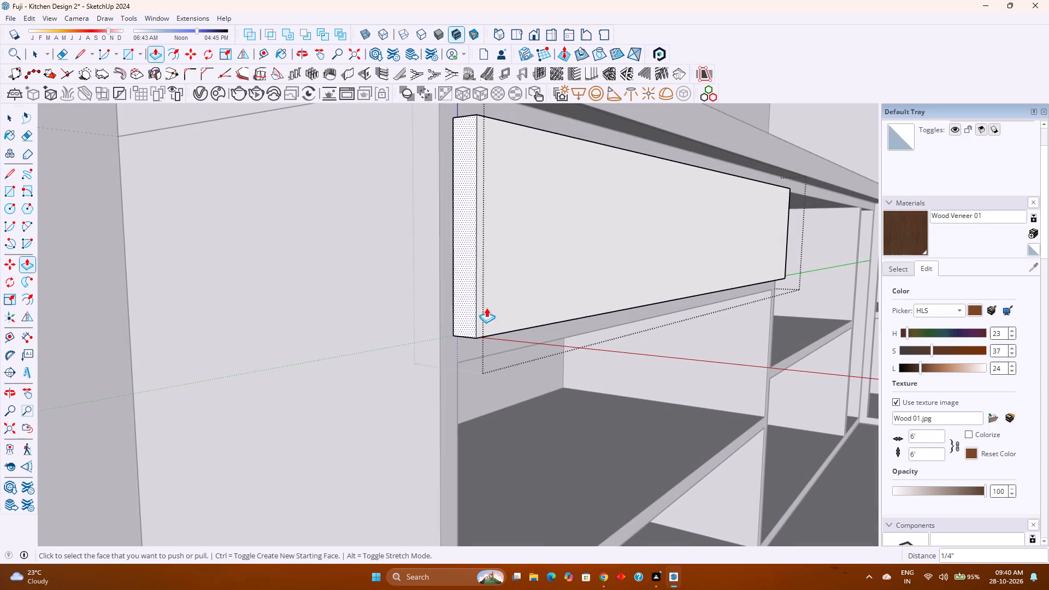
Push the top front panel's front face back 0.5" with Push/Pull.
click(497, 300)
key(Escape)
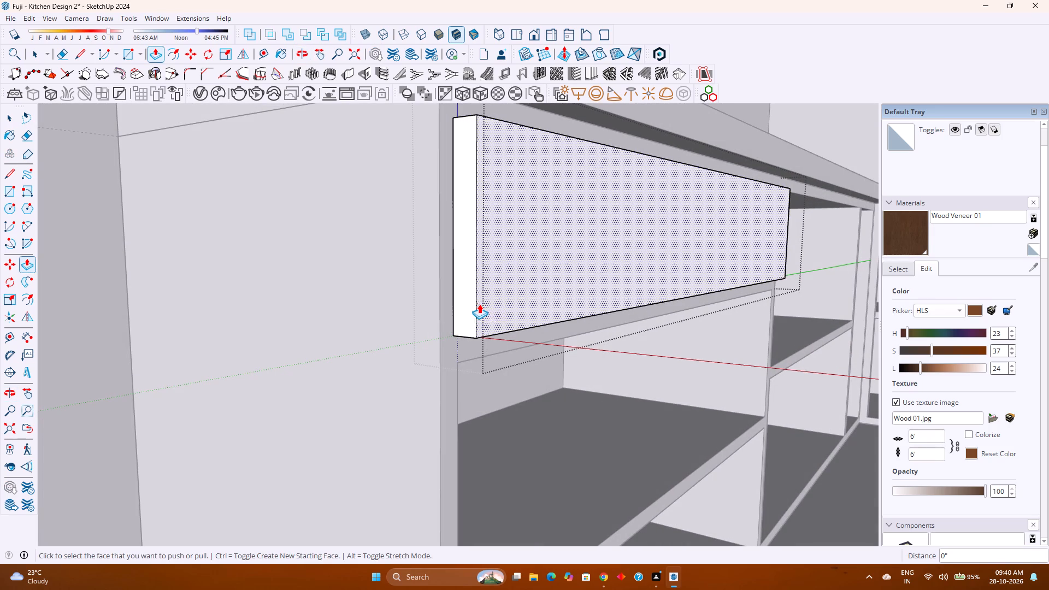
click(521, 302)
text(0.)
key(5)
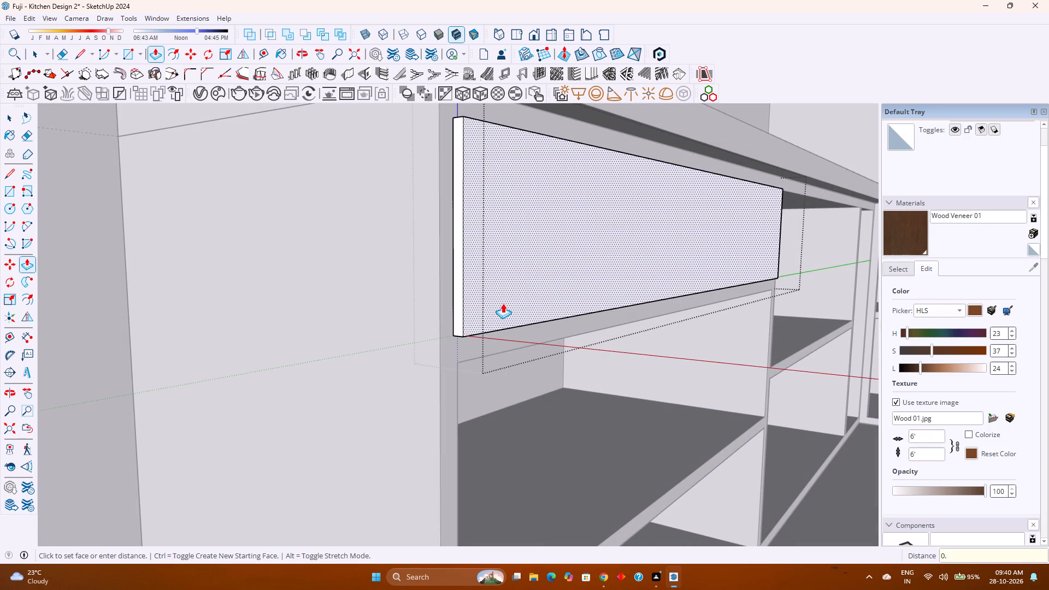
key(Return)
Extend the top front panel's underside 0.25" downward with Push/Pull.
scroll(474, 329, up, 7)
middle_drag(474, 340, 470, 293)
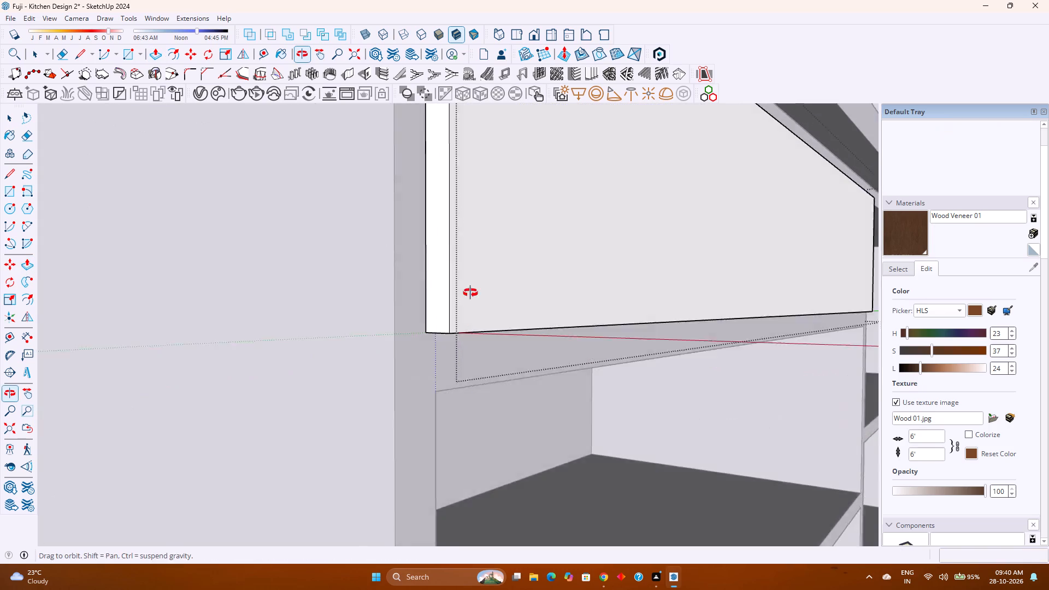
middle_drag(470, 293, 471, 281)
middle_click(471, 281)
scroll(434, 361, up, 4)
click(458, 308)
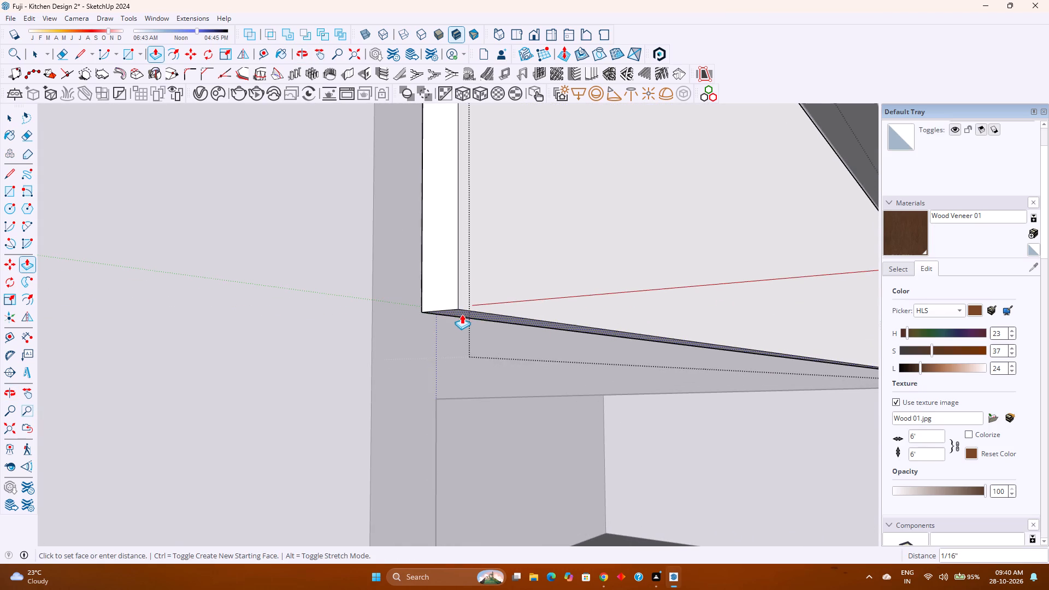
text(0.2)
key(5)
key(Return)
Extend the top front panel's upper face by the same 0.25" under the countertop.
scroll(463, 315, down, 4)
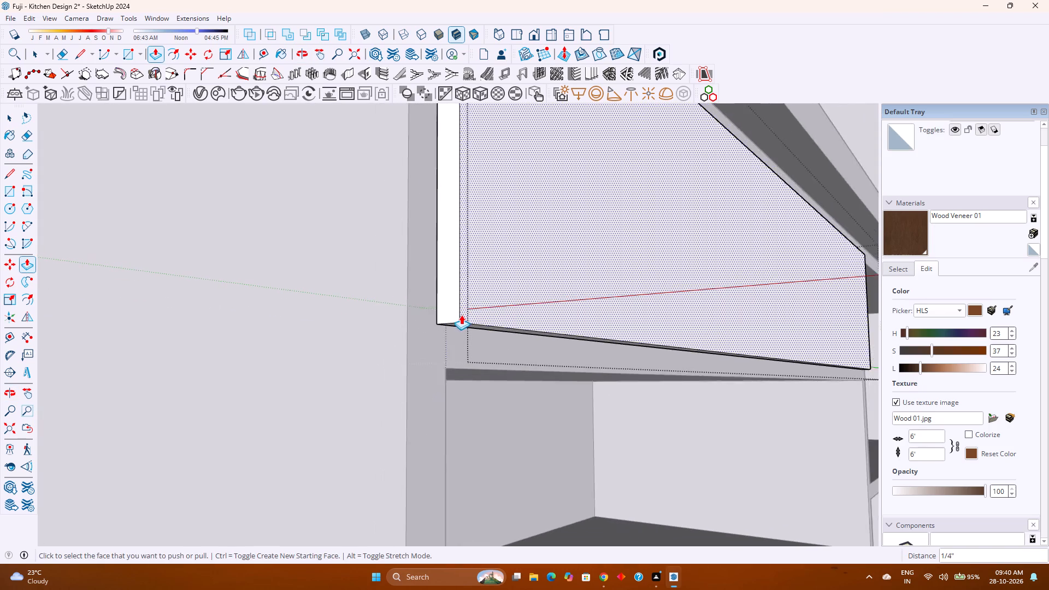
scroll(461, 315, down, 4)
middle_drag(476, 317, 475, 426)
scroll(487, 368, down, 4)
shift+middle_drag(468, 278, 470, 295)
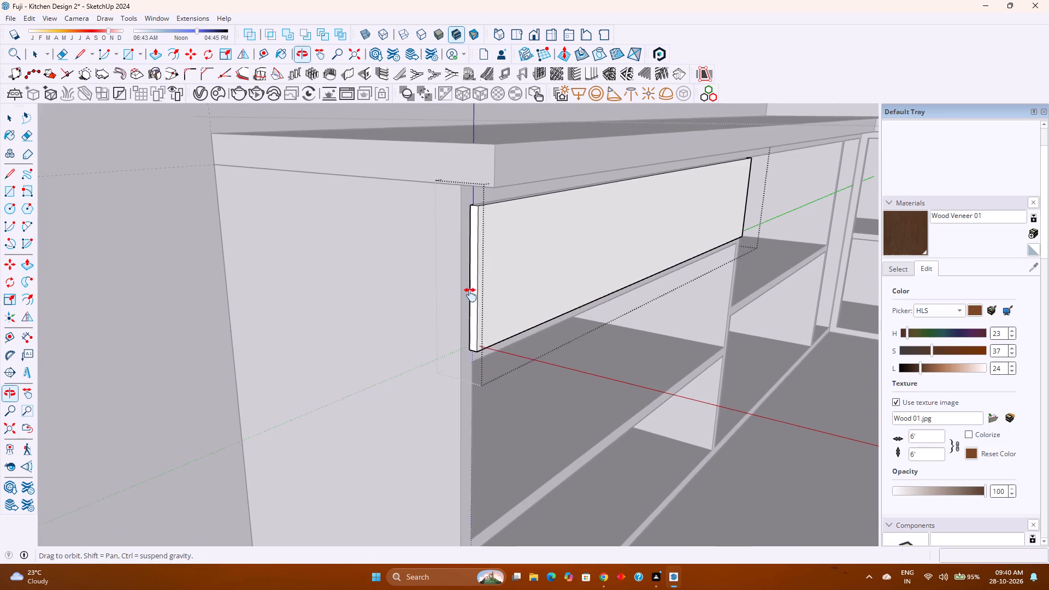
shift+middle_drag(470, 295, 460, 366)
middle_click(460, 366)
scroll(472, 277, up, 8)
double_click(466, 306)
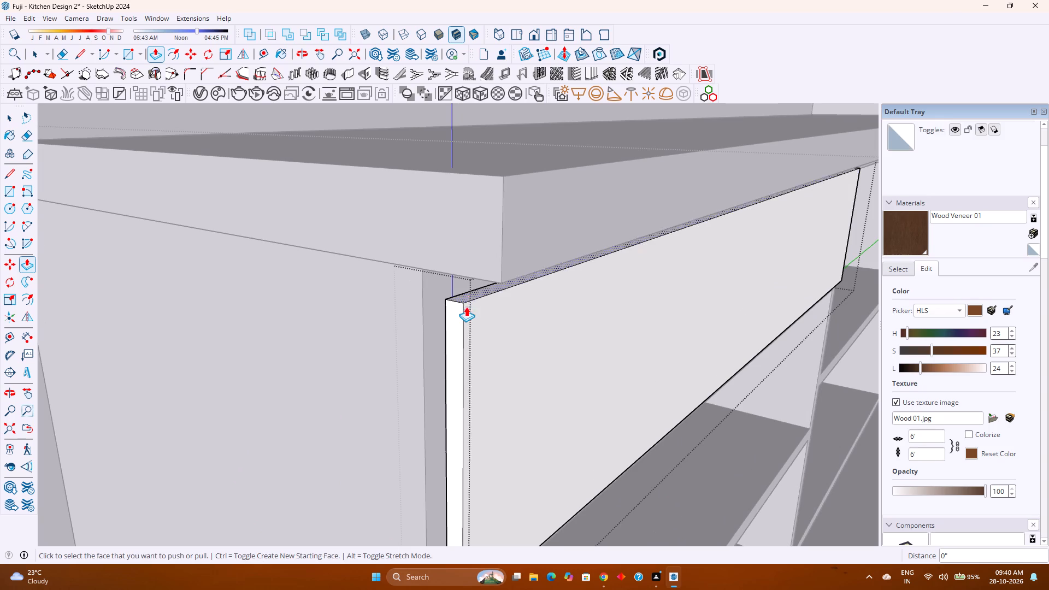
Extend the top front panel's side face next to the open shelved bay by the same 0.25" and leave the group.
middle_drag(586, 337, 406, 298)
middle_click(405, 297)
scroll(404, 297, down, 12)
shift+middle_drag(600, 342, 468, 322)
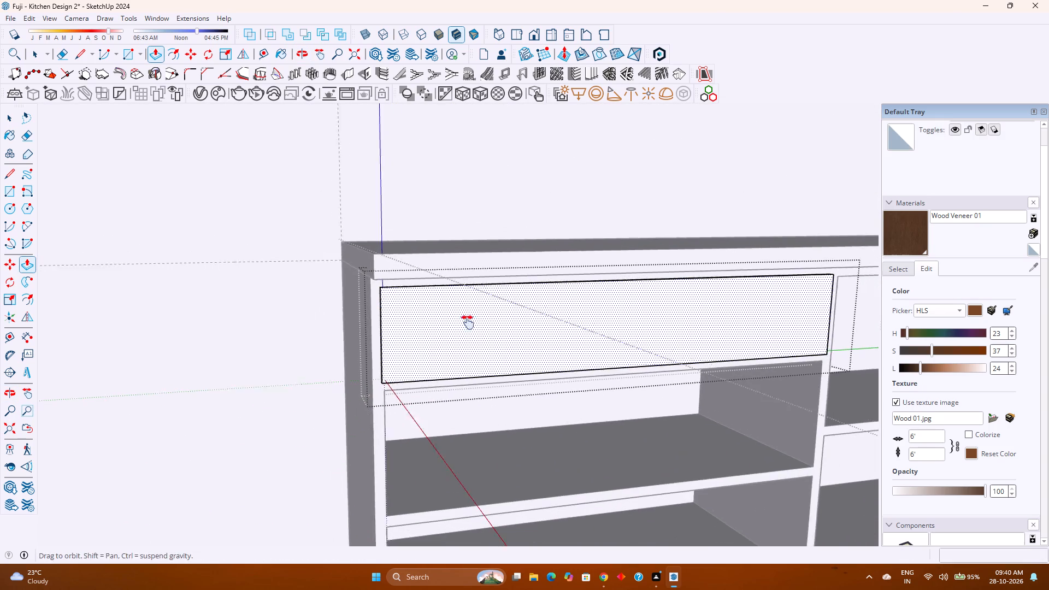
shift+middle_drag(468, 322, 369, 318)
shift+middle_click(366, 318)
middle_drag(498, 335, 161, 310)
middle_click(161, 310)
scroll(671, 358, up, 4)
scroll(618, 339, up, 2)
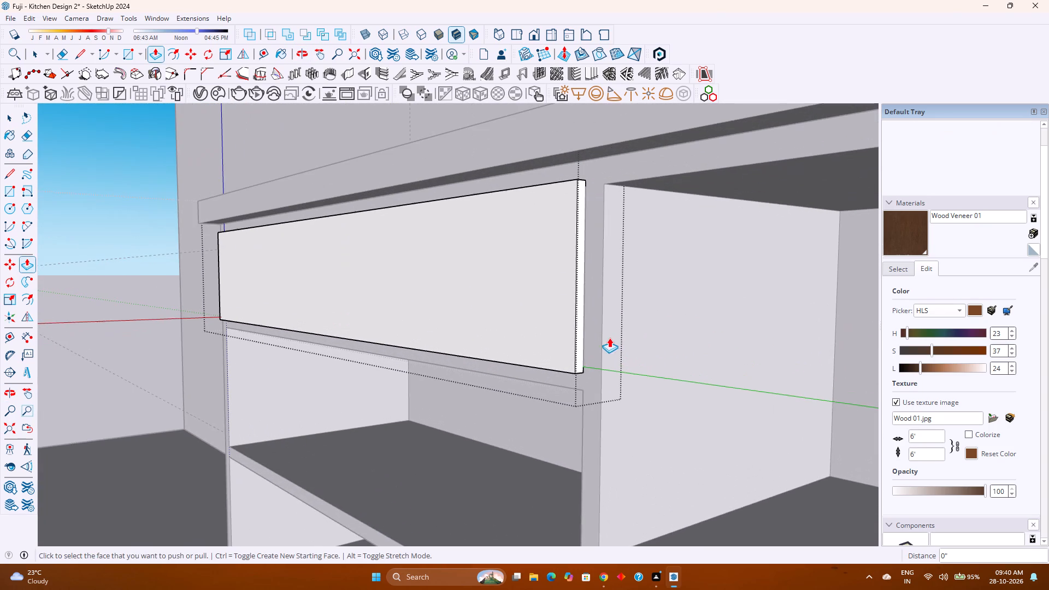
double_click(582, 345)
key(space)
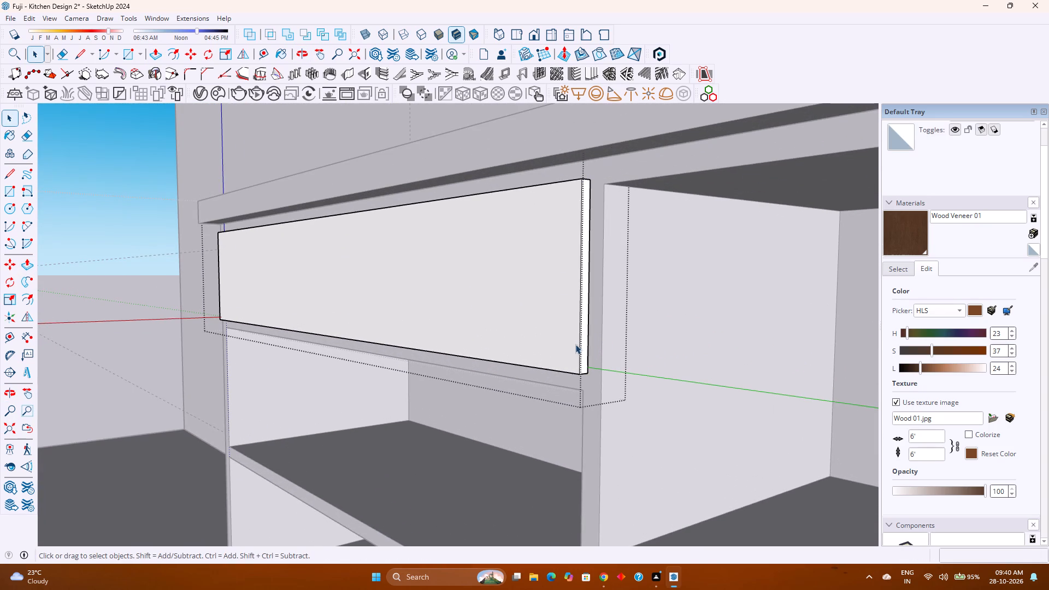
key(Escape)
Draw a rectangle about 11 1/8" by 3' 9 1/2" corner to corner over the middle opening below the top panel.
scroll(555, 345, down, 2)
middle_drag(468, 368, 596, 387)
middle_click(597, 387)
scroll(598, 387, down, 3)
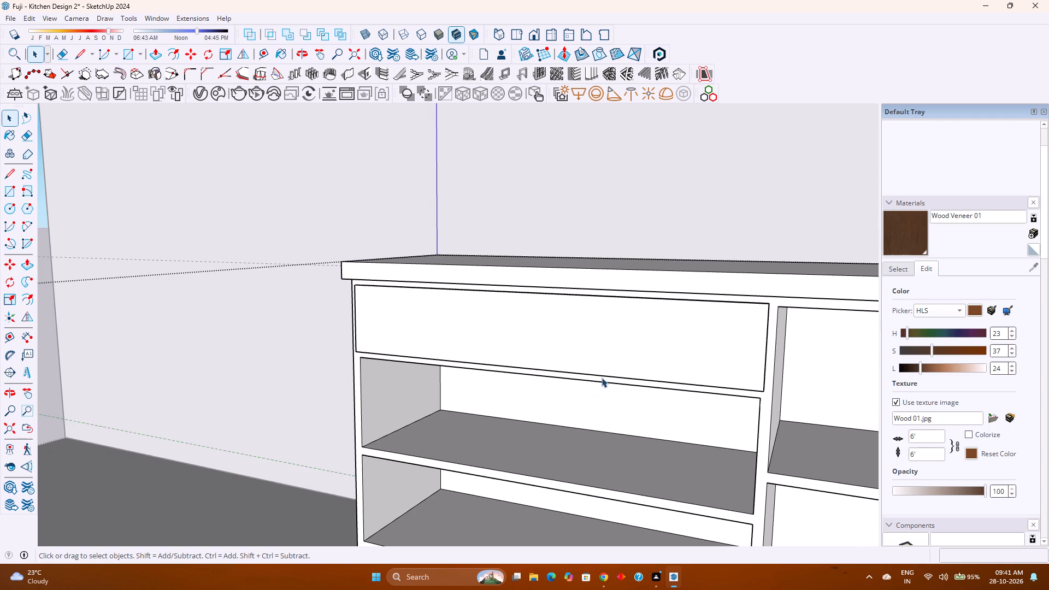
shift+middle_drag(604, 379, 501, 361)
middle_drag(502, 365, 703, 337)
middle_click(703, 337)
scroll(571, 352, down, 3)
shift+middle_drag(397, 390, 472, 359)
shift+middle_click(472, 359)
middle_drag(460, 363, 589, 371)
middle_click(591, 371)
scroll(510, 357, up, 5)
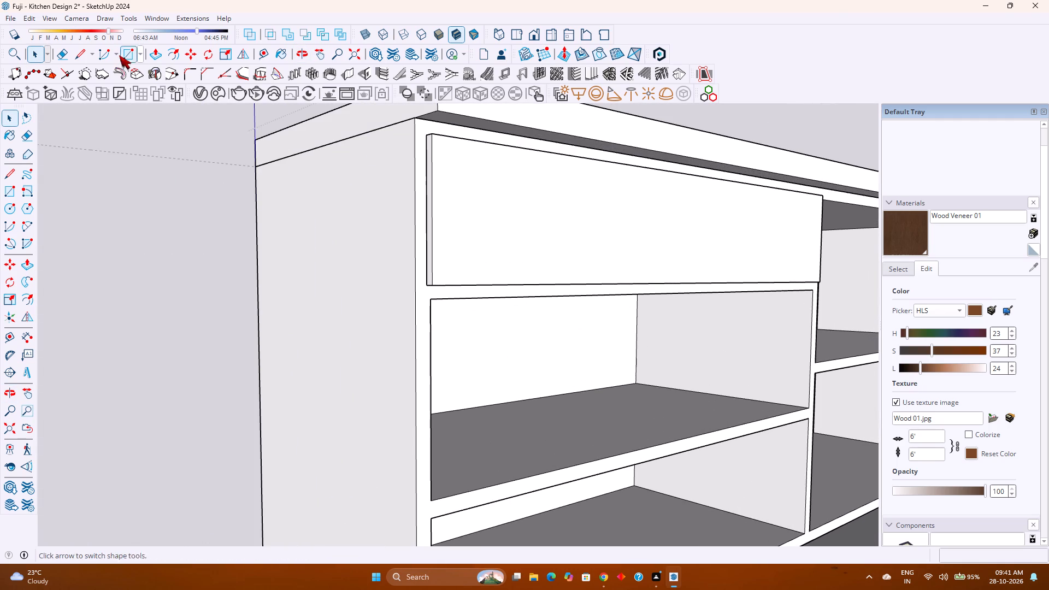
click(123, 55)
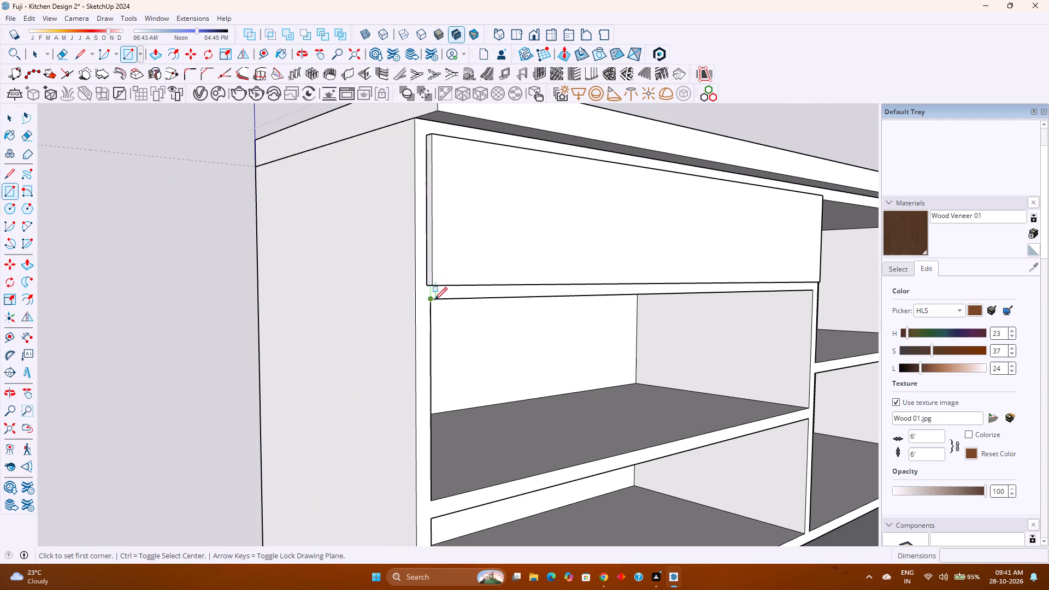
click(428, 298)
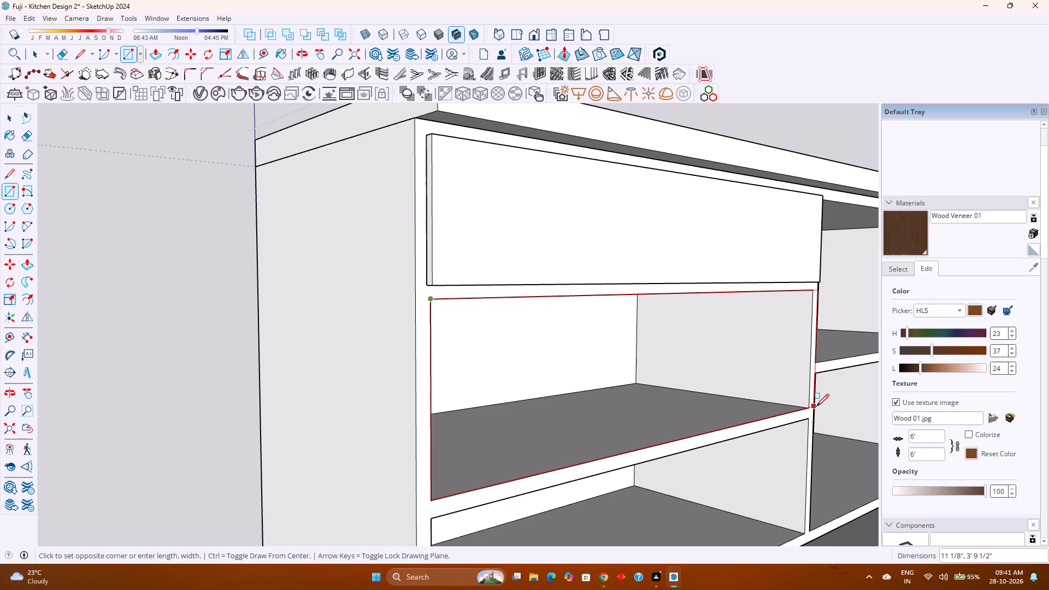
click(807, 406)
Group the middle opening's face with its edges and turn the group into a component with definition name 5.
key(space)
double_click(628, 369)
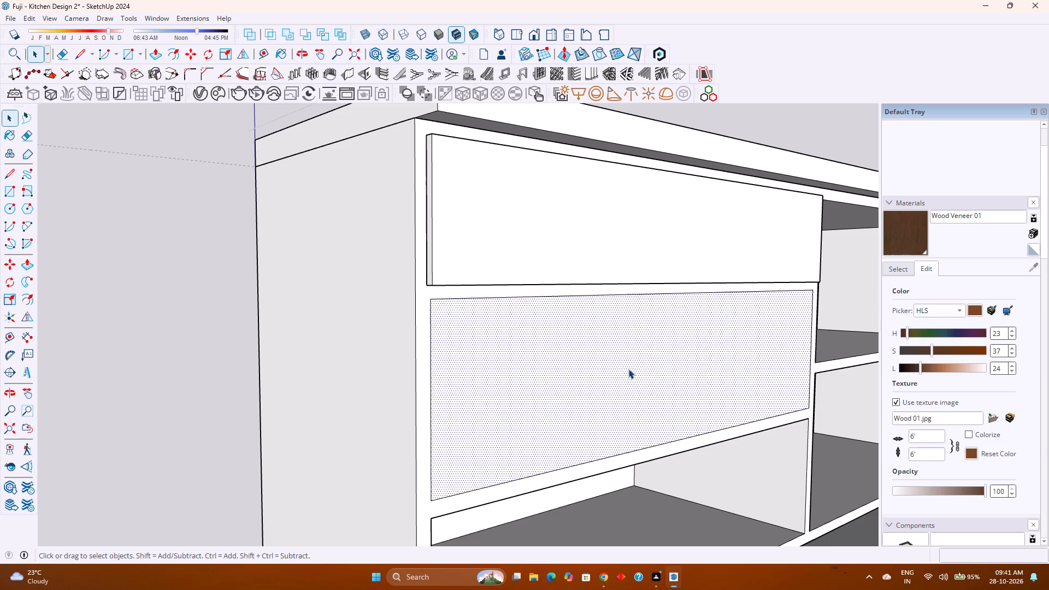
right_click(628, 369)
click(669, 170)
right_click(596, 368)
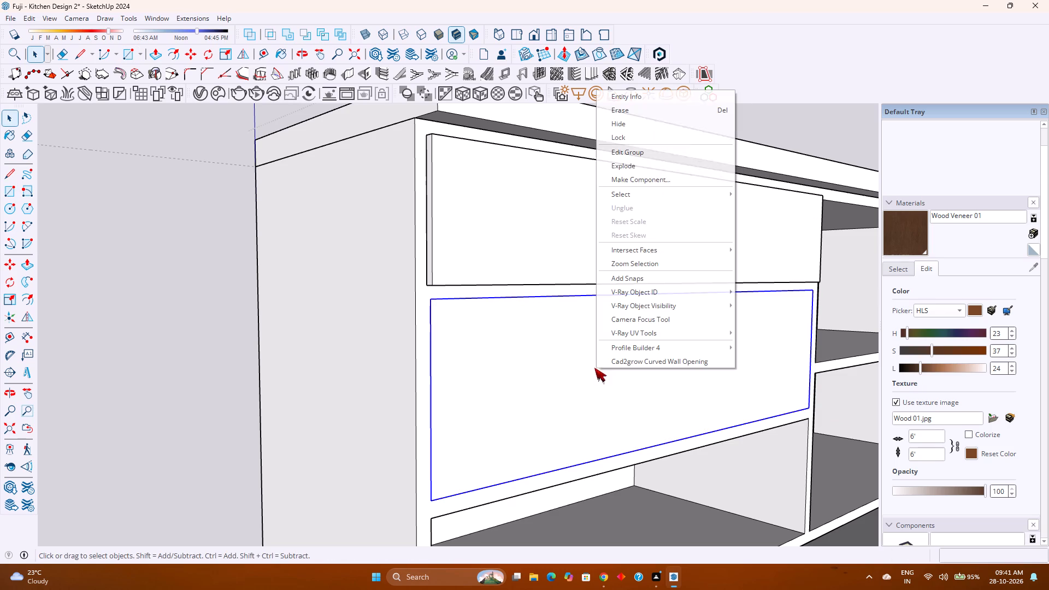
click(644, 177)
key(5)
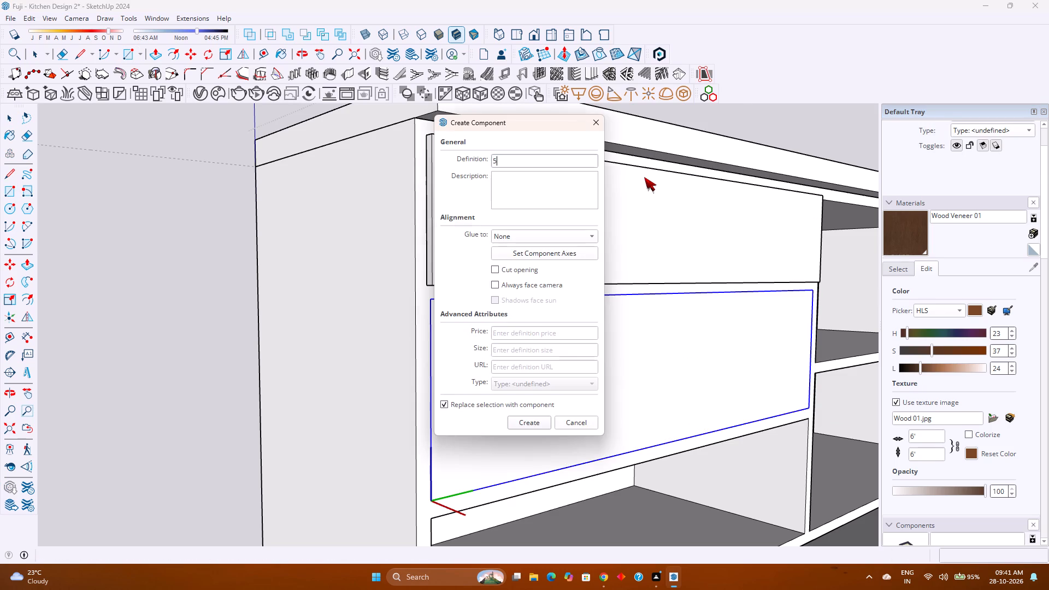
key(Return)
Copy the middle panel component from its upper corner down onto the matching corner of the bottom opening.
click(527, 291)
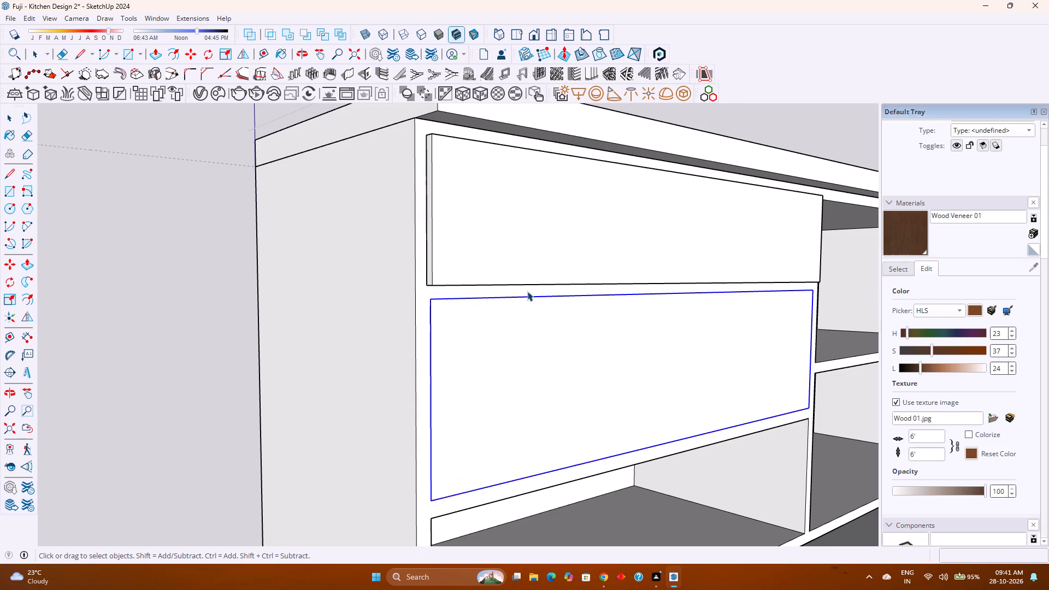
key(m)
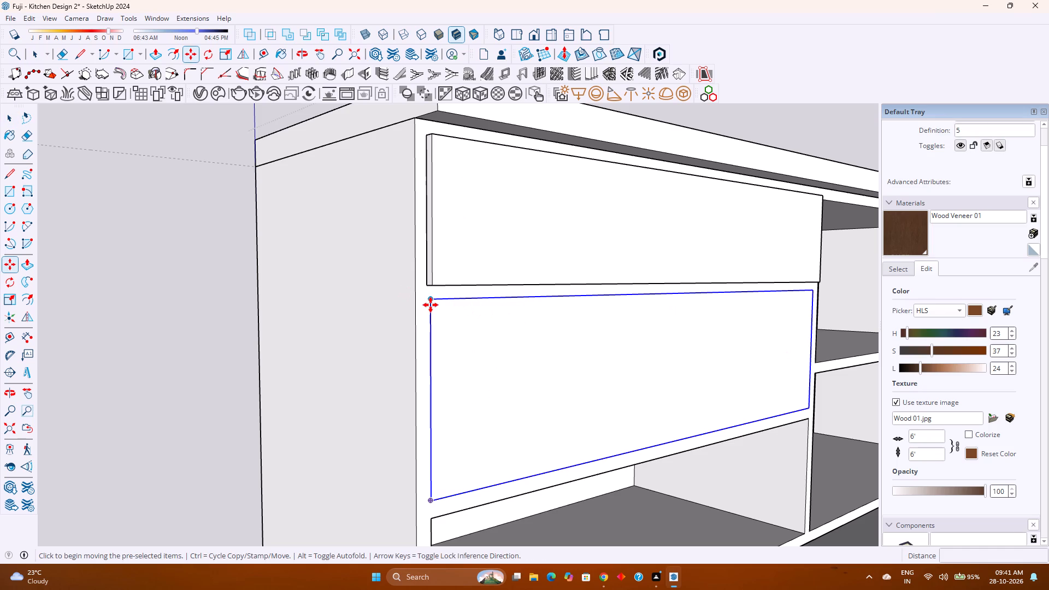
click(429, 300)
scroll(429, 300, down, 8)
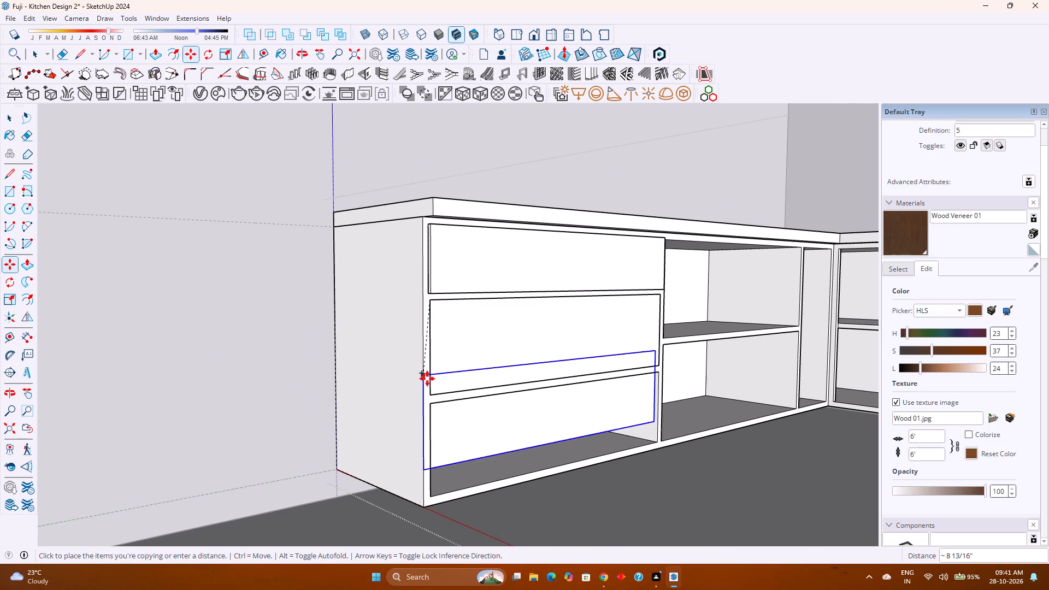
click(434, 404)
key(space)
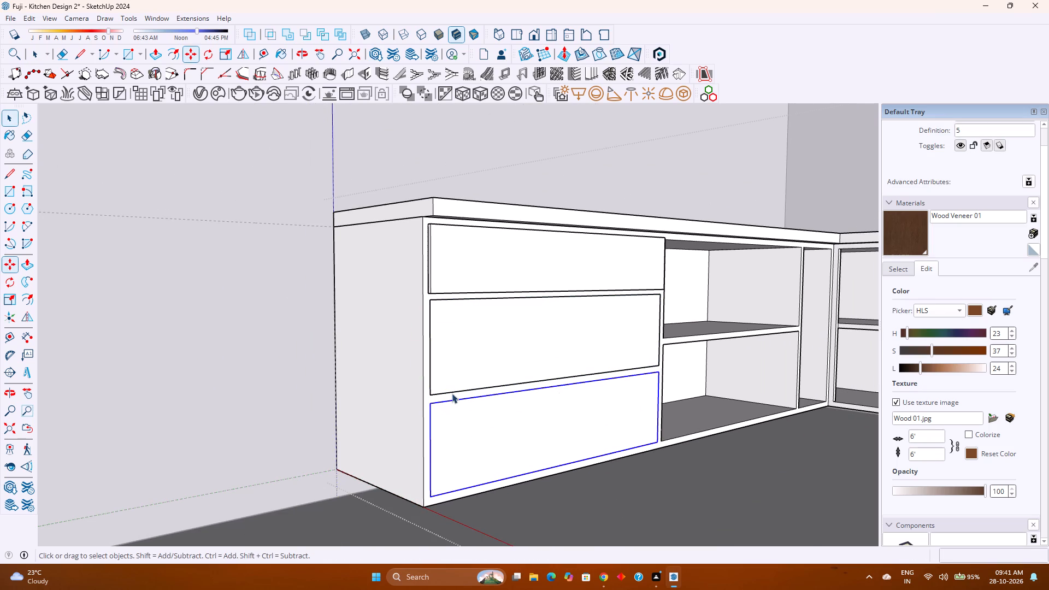
Edit the middle panel component and extrude its face outward to line up with the top panel's front.
scroll(469, 355, up, 2)
double_click(469, 355)
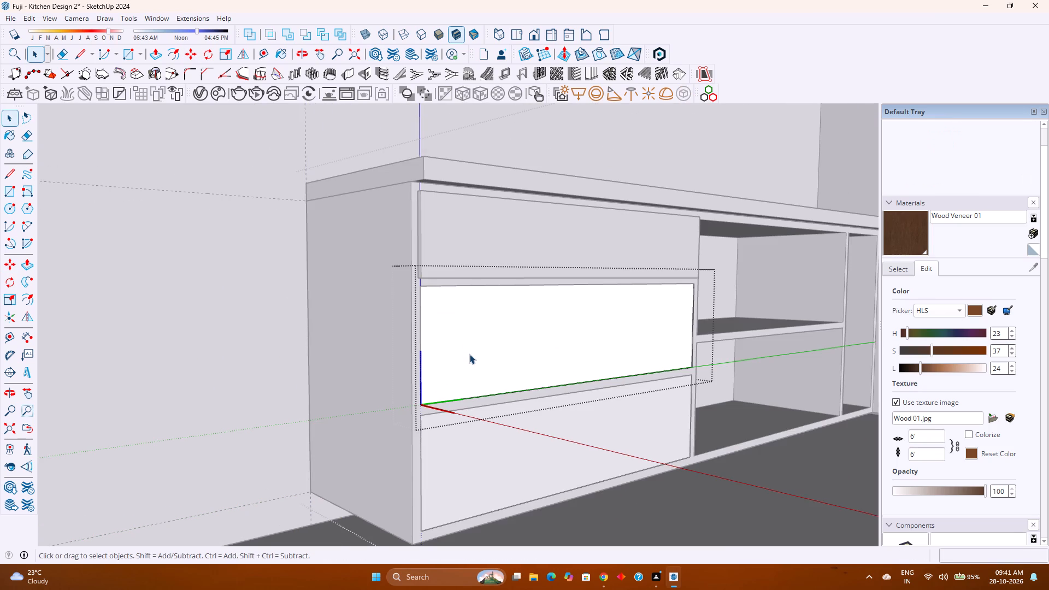
key(p)
click(469, 354)
click(477, 277)
Extend the middle panel's side face by the cabinet's exposed end 1/4" outward, aligned with the top panel's edge.
scroll(428, 299, up, 7)
click(416, 298)
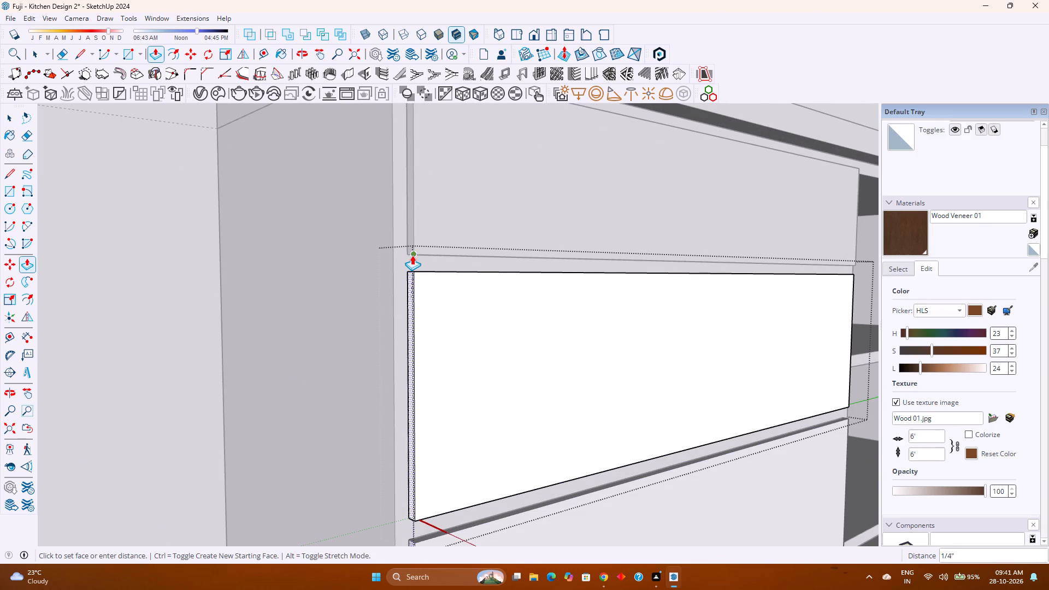
click(412, 255)
Extend the middle panel's upper face by the same 1/4" towards the top panel.
scroll(434, 314, up, 4)
middle_drag(415, 278, 461, 325)
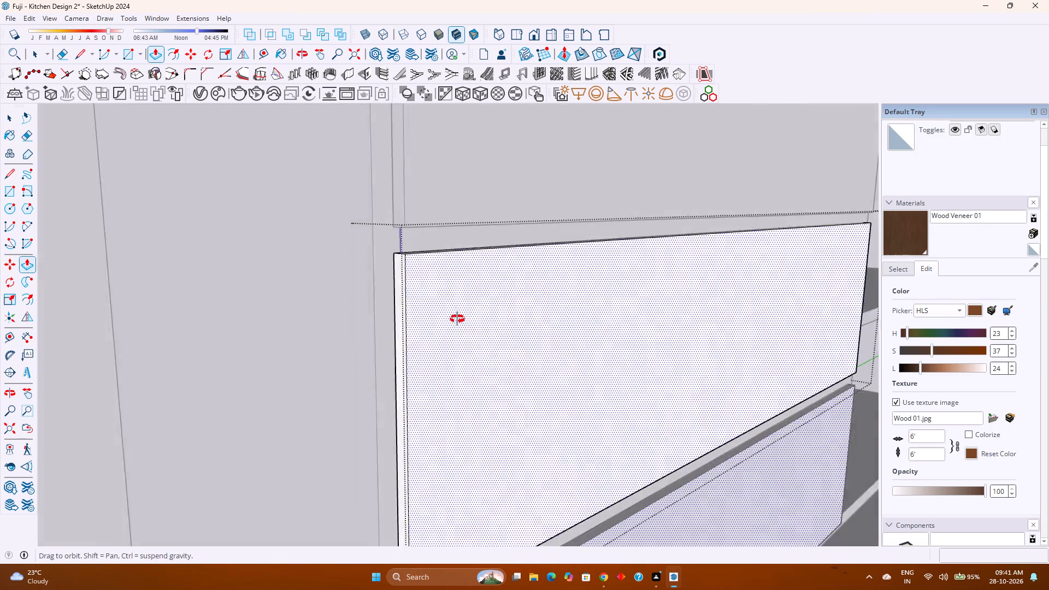
middle_drag(461, 325, 491, 377)
scroll(485, 375, down, 1)
double_click(421, 264)
Extend the middle panel's underside by the same 1/4" and leave the component.
middle_drag(440, 333, 410, 276)
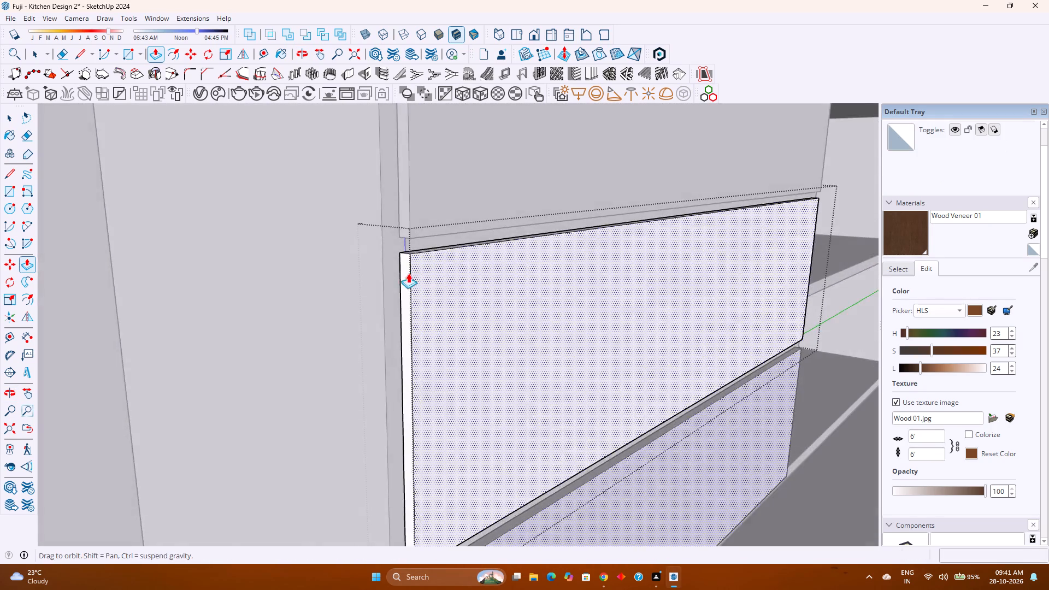
scroll(412, 273, down, 11)
scroll(417, 402, up, 9)
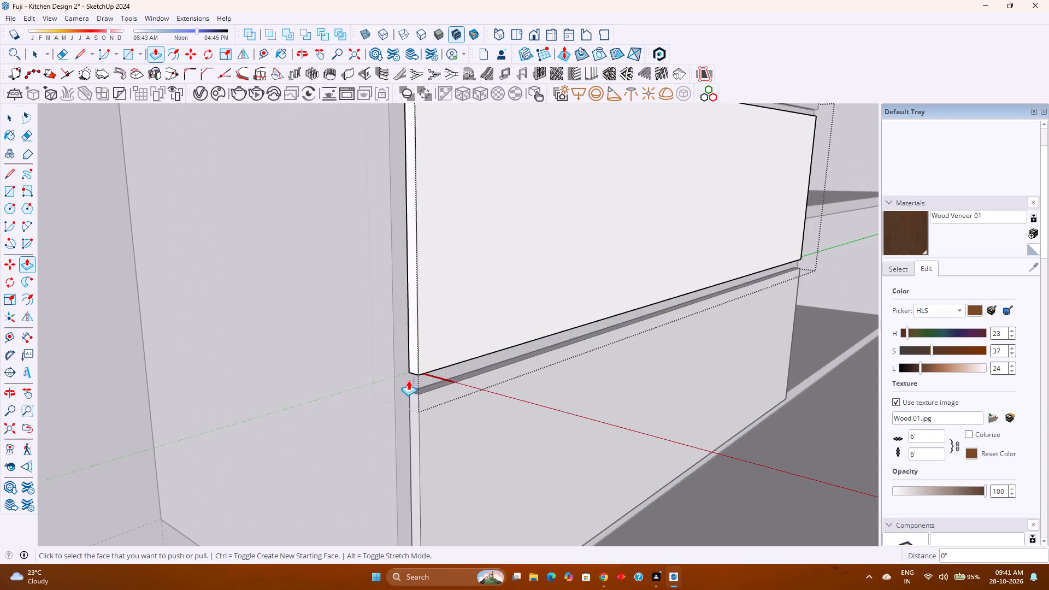
scroll(408, 380, up, 6)
middle_drag(408, 380, 452, 303)
middle_click(452, 303)
scroll(434, 377, up, 6)
middle_drag(437, 367, 470, 320)
middle_click(471, 320)
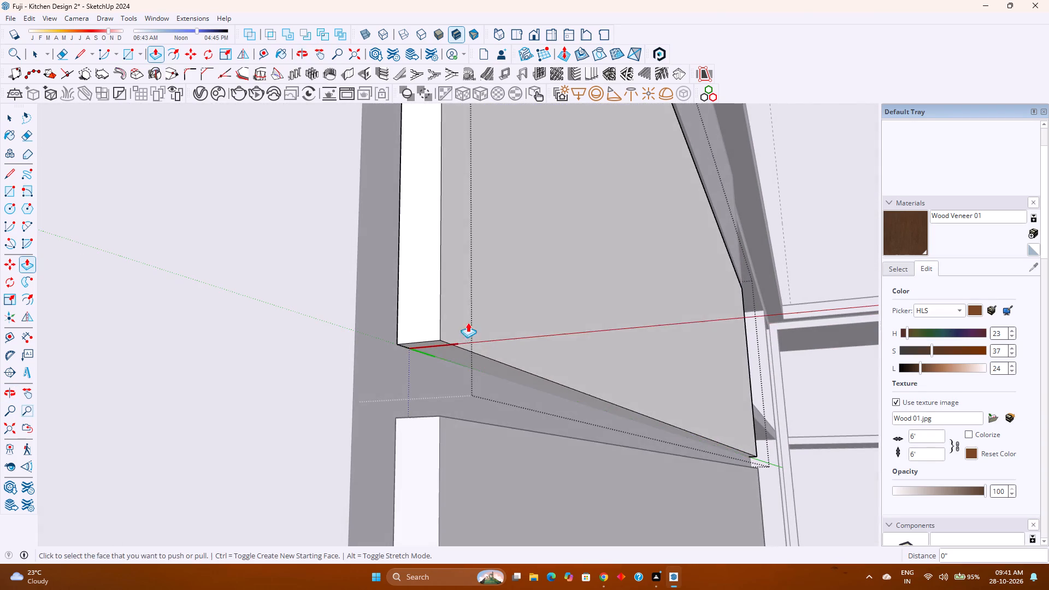
double_click(450, 353)
key(space)
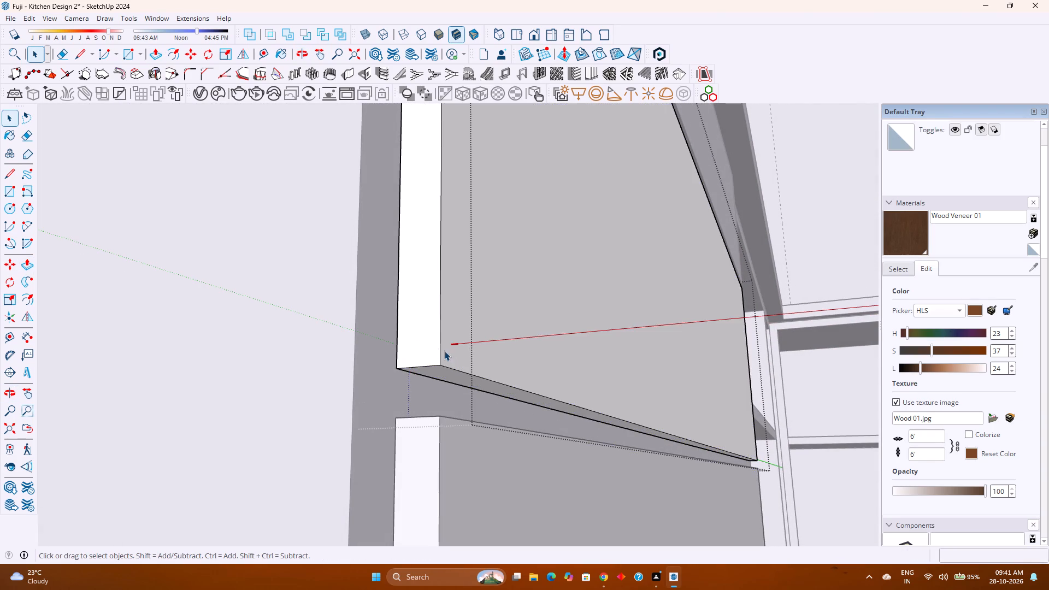
key(Escape)
Examine the three stacked front panels and the neighbouring shelved bays from several angles.
scroll(446, 353, down, 20)
scroll(446, 353, down, 1)
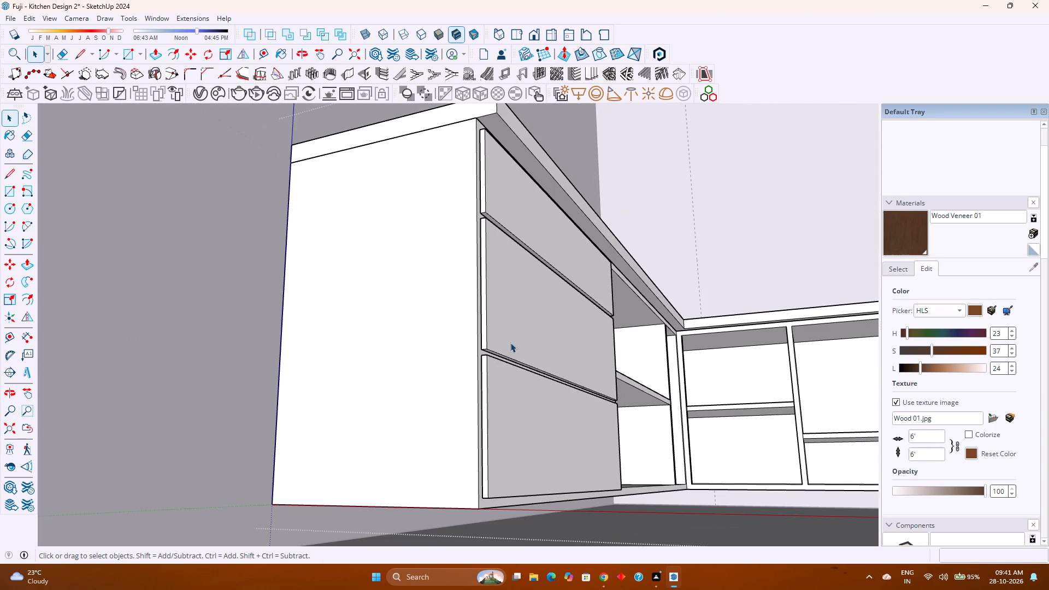
middle_drag(510, 343, 371, 399)
middle_click(371, 399)
scroll(371, 400, down, 3)
scroll(596, 387, down, 1)
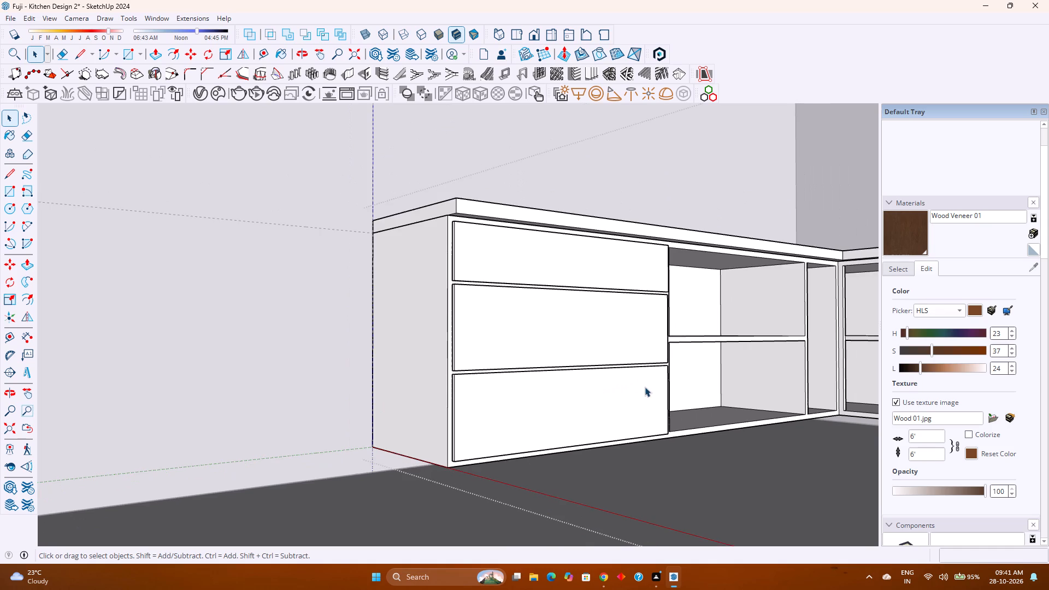
middle_drag(645, 387, 545, 377)
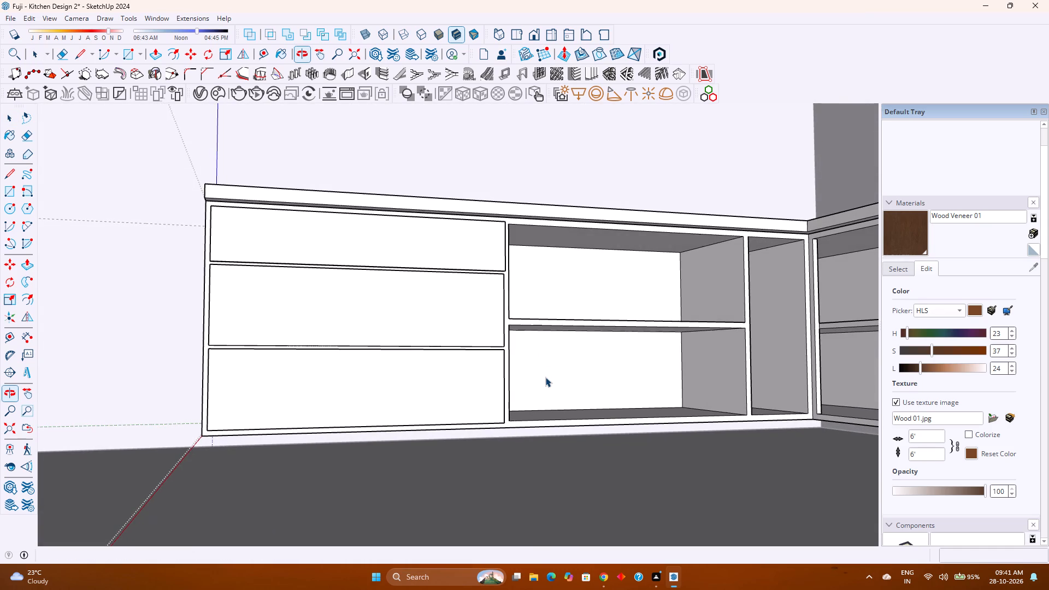
scroll(545, 377, down, 2)
middle_drag(545, 377, 613, 405)
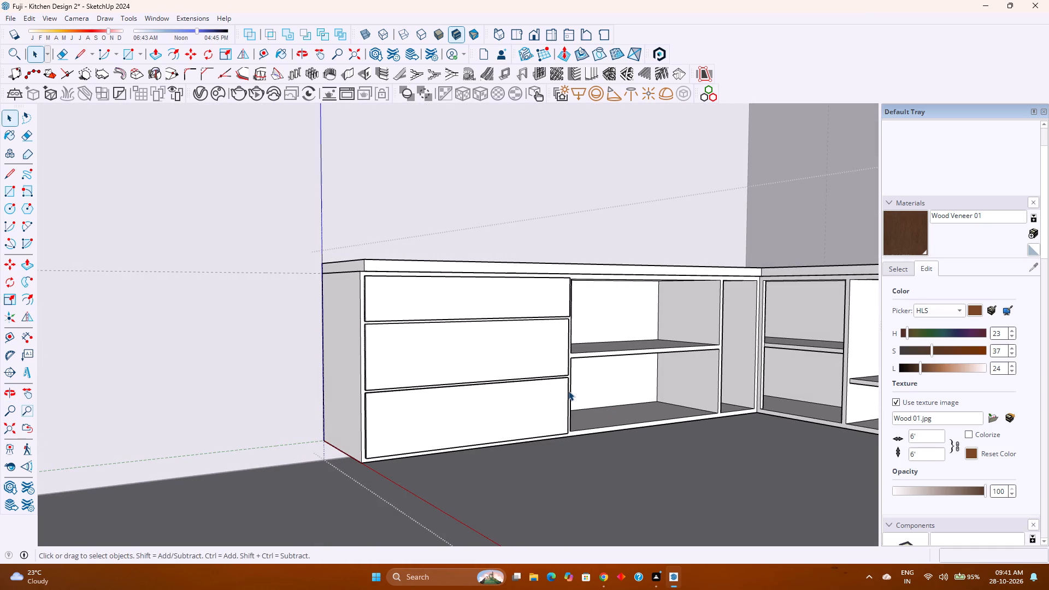
scroll(568, 391, down, 3)
scroll(568, 391, up, 3)
scroll(568, 391, down, 2)
scroll(568, 391, up, 2)
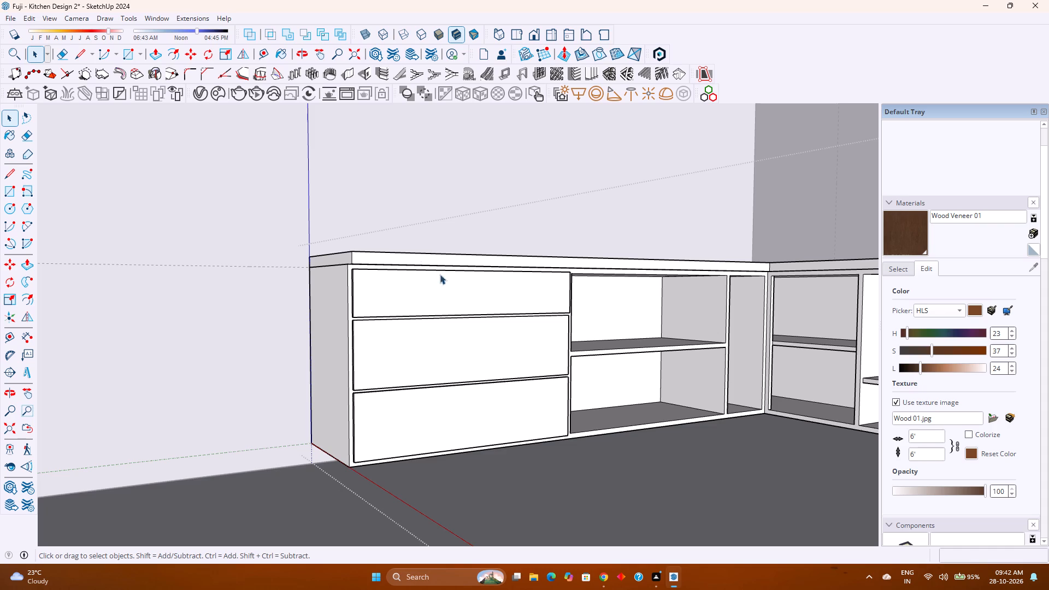
Draw a rectangle about 1' 3 7/16" by 3' 8 1/2" across the upper opening of the bay beside the three stacked front panels.
scroll(721, 370, up, 1)
middle_drag(721, 370, 577, 396)
middle_click(577, 396)
scroll(452, 367, up, 3)
click(422, 395)
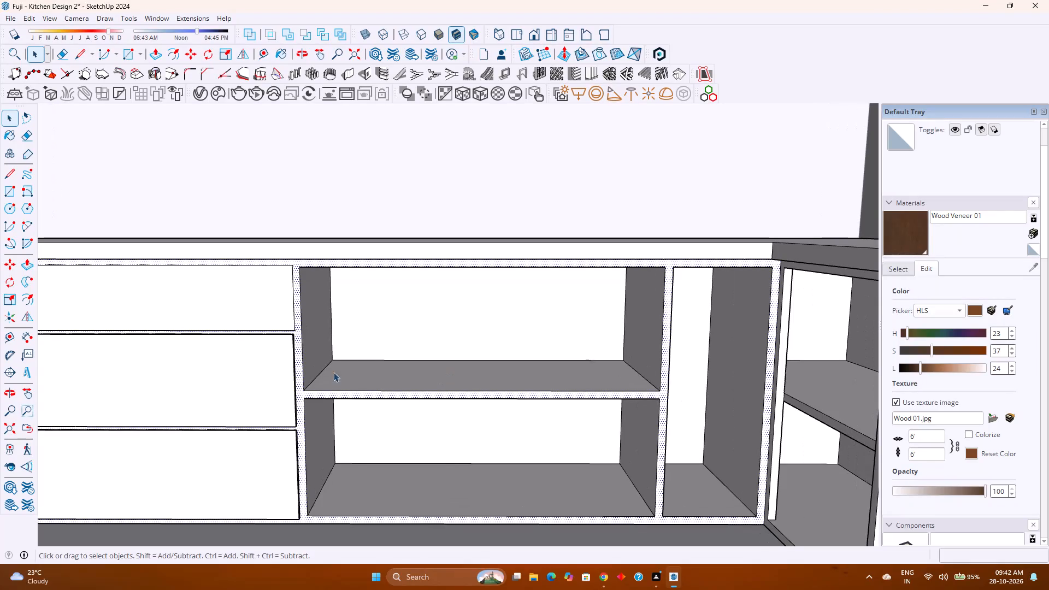
click(121, 51)
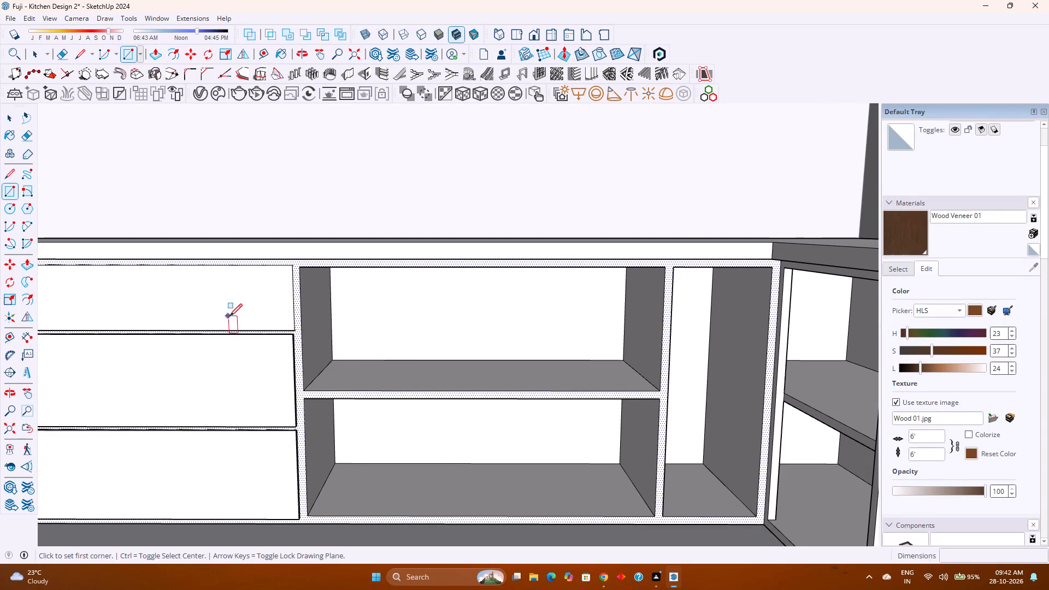
middle_drag(230, 316, 220, 269)
middle_click(220, 269)
scroll(221, 269, up, 1)
click(303, 215)
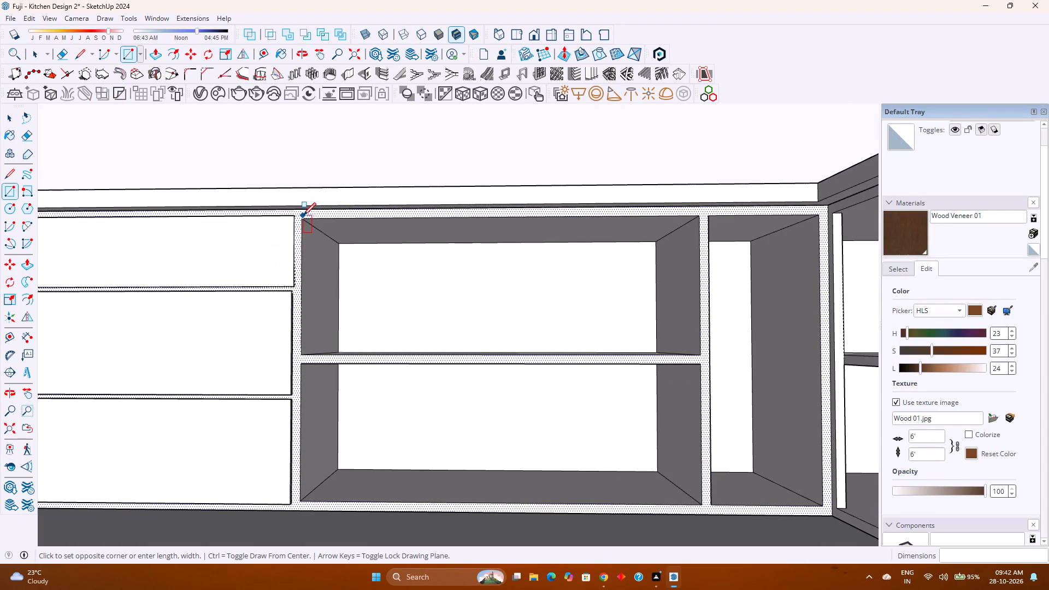
key(Escape)
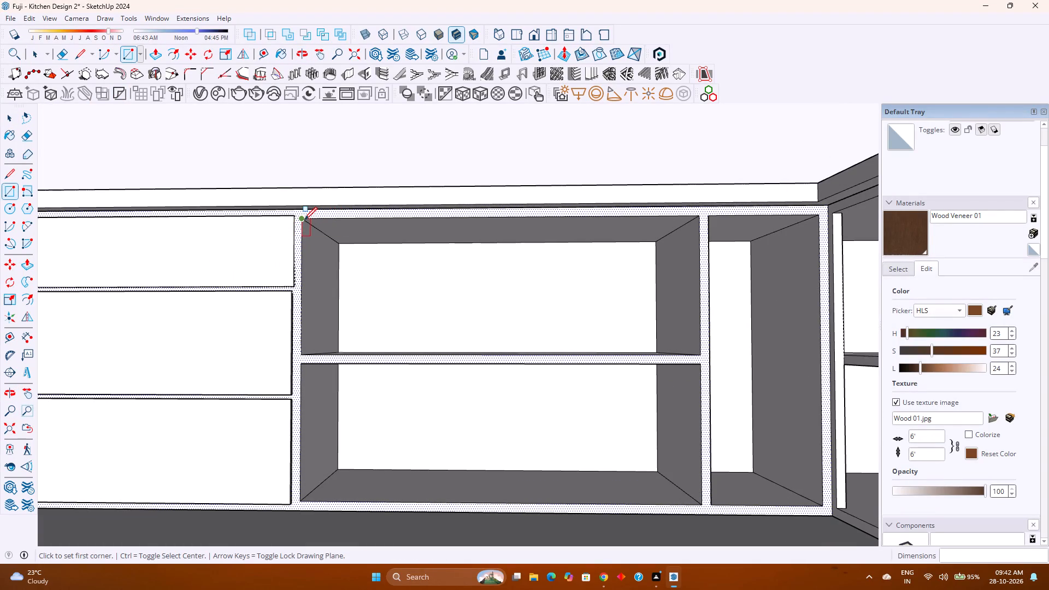
click(304, 220)
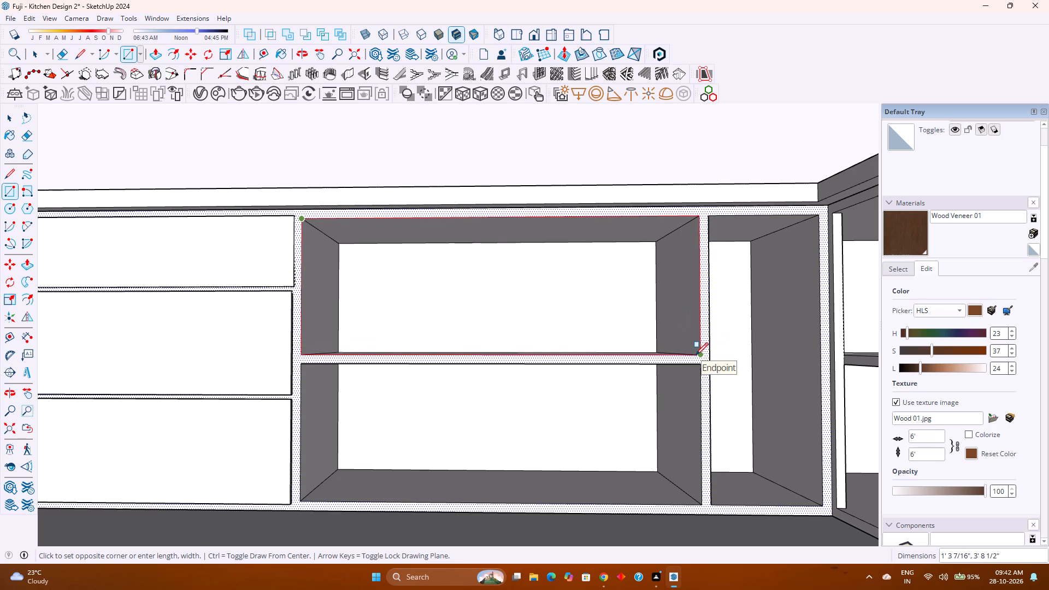
click(696, 355)
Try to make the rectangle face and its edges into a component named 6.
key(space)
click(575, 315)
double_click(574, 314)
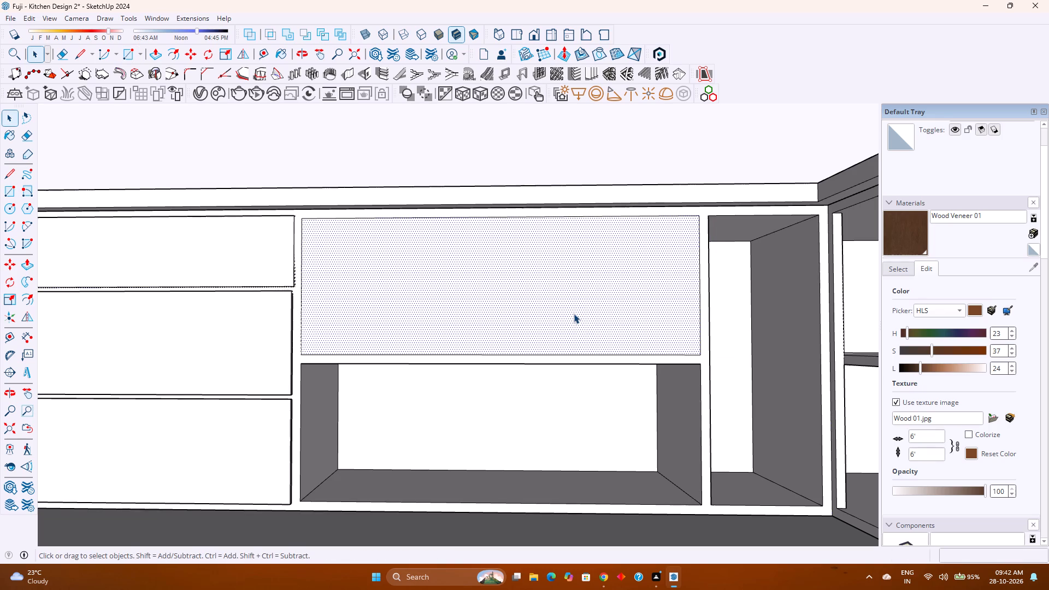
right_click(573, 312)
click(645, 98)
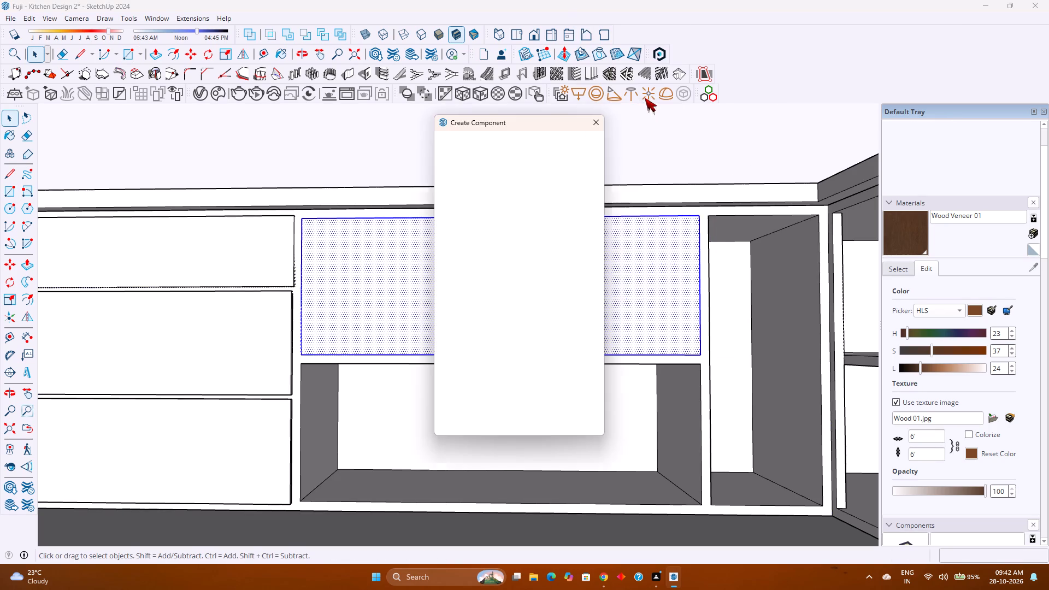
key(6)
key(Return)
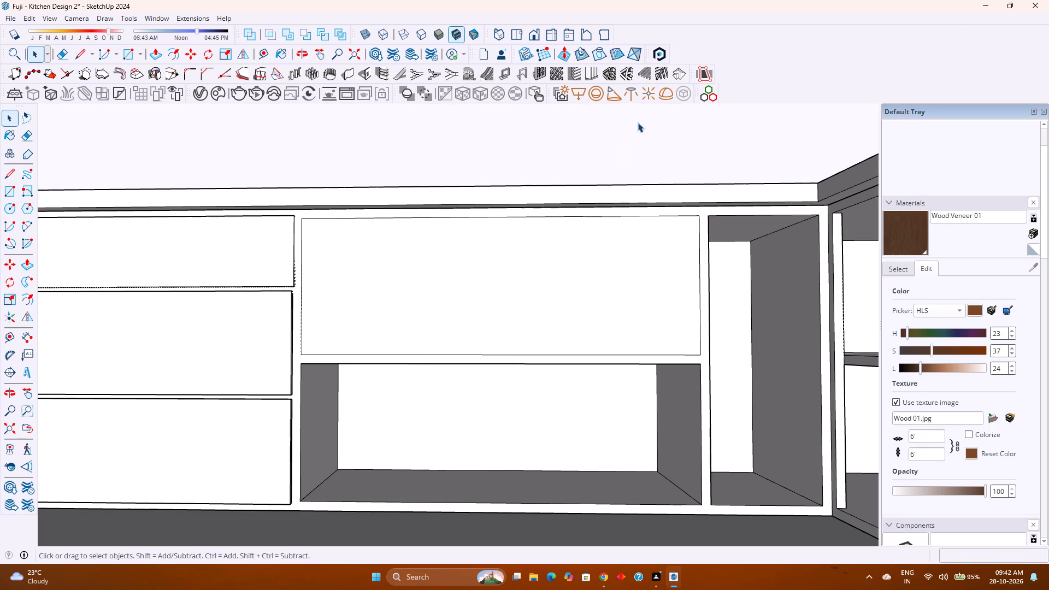
Group the rectangle face with its edges and convert the group into a component named 6.
double_click(518, 288)
right_click(519, 288)
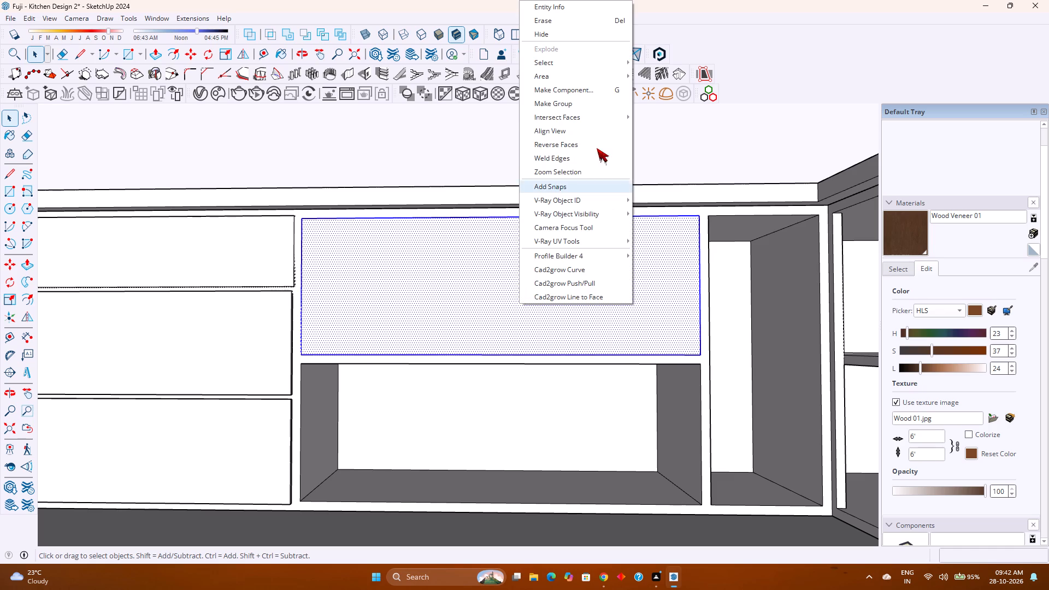
click(593, 109)
right_click(558, 260)
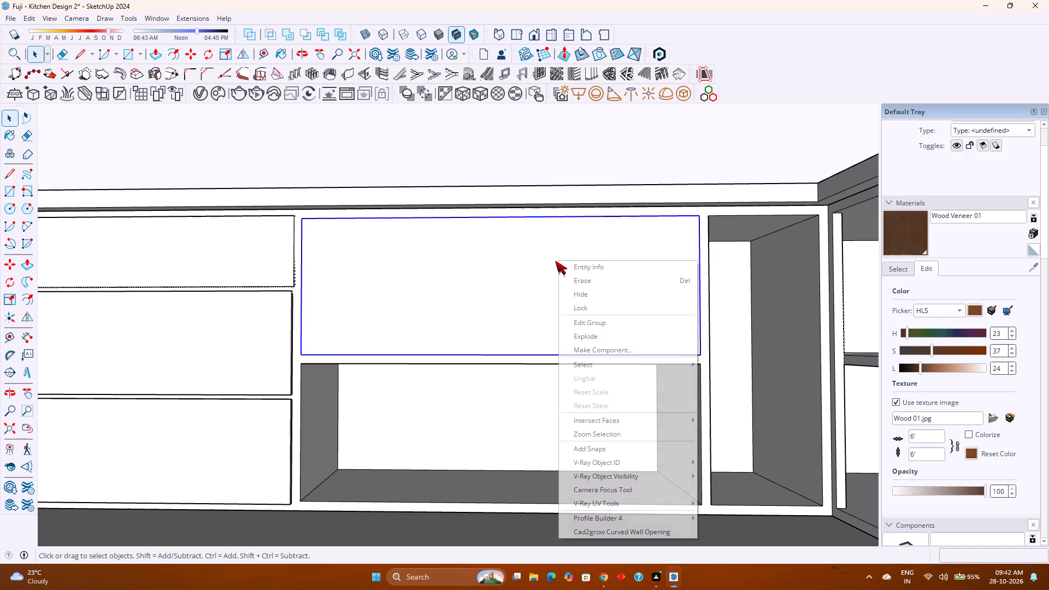
click(630, 349)
key(6)
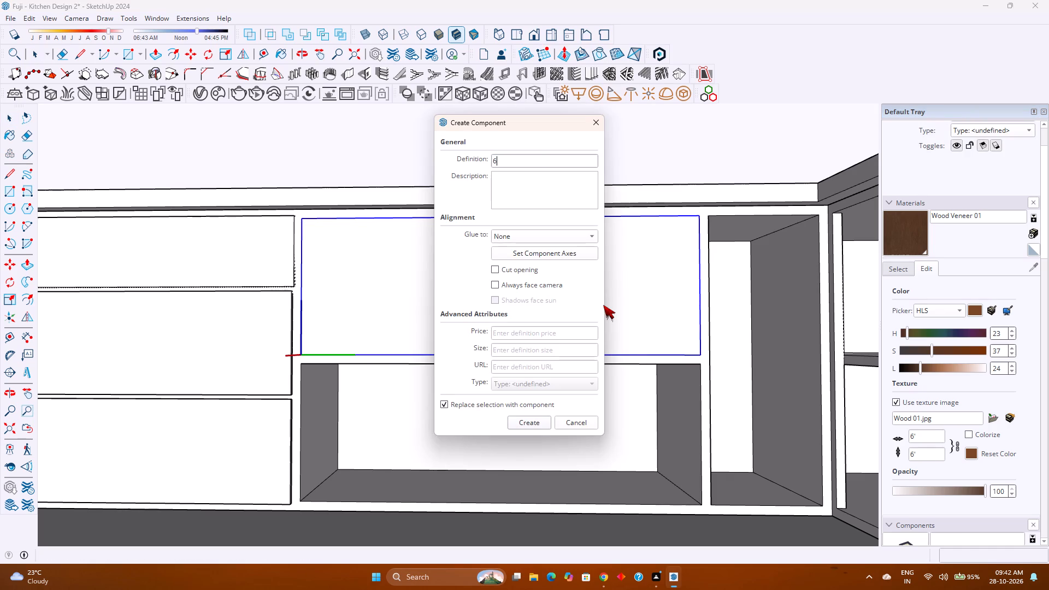
key(Return)
Copy component 6 straight down into the lower opening of the same bay, about 1' 4 7/16" below, matching the corners.
click(527, 297)
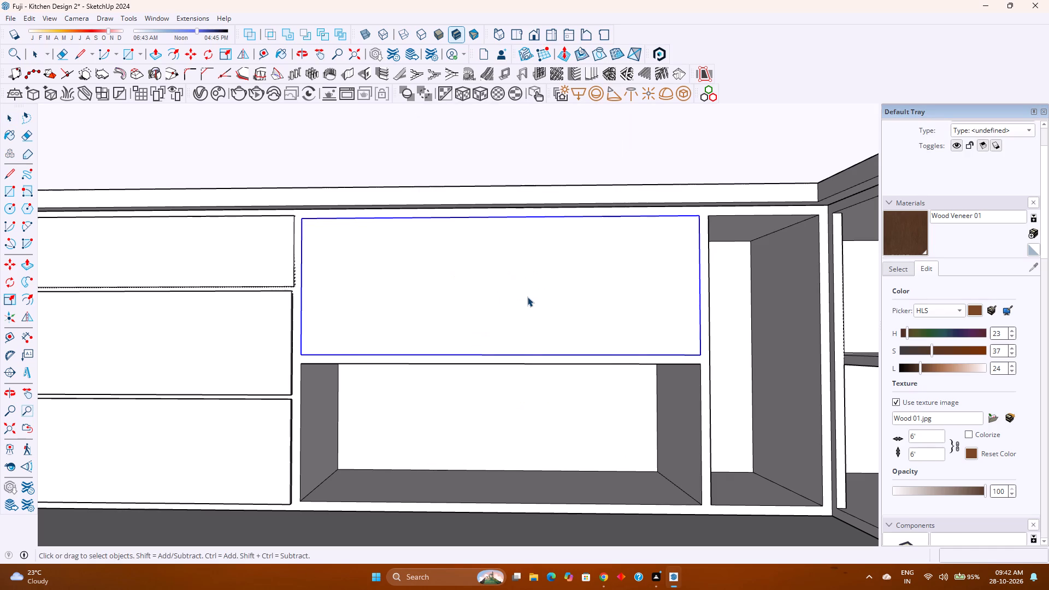
key(m)
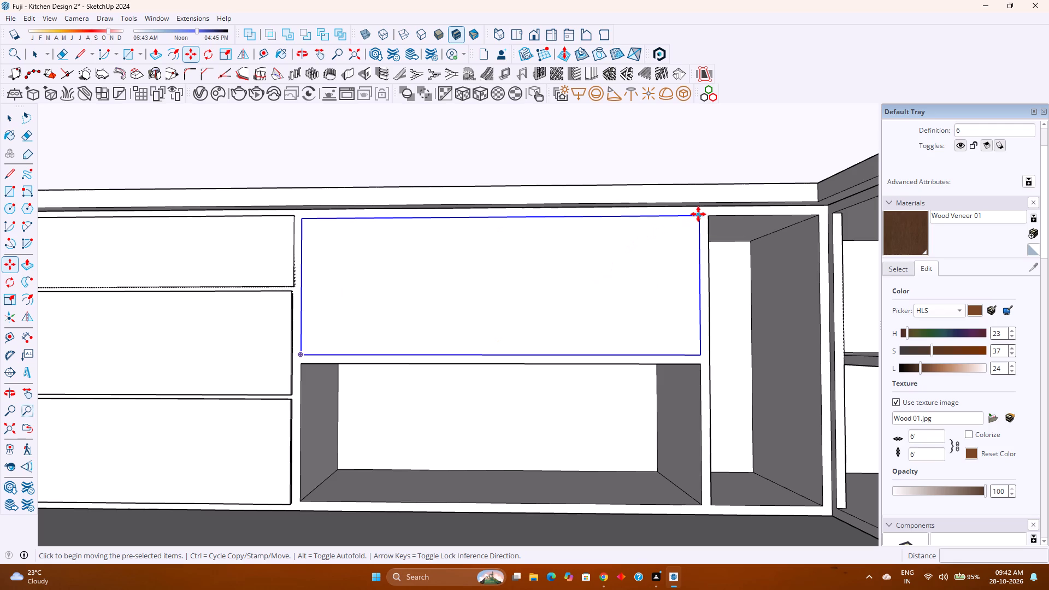
click(698, 215)
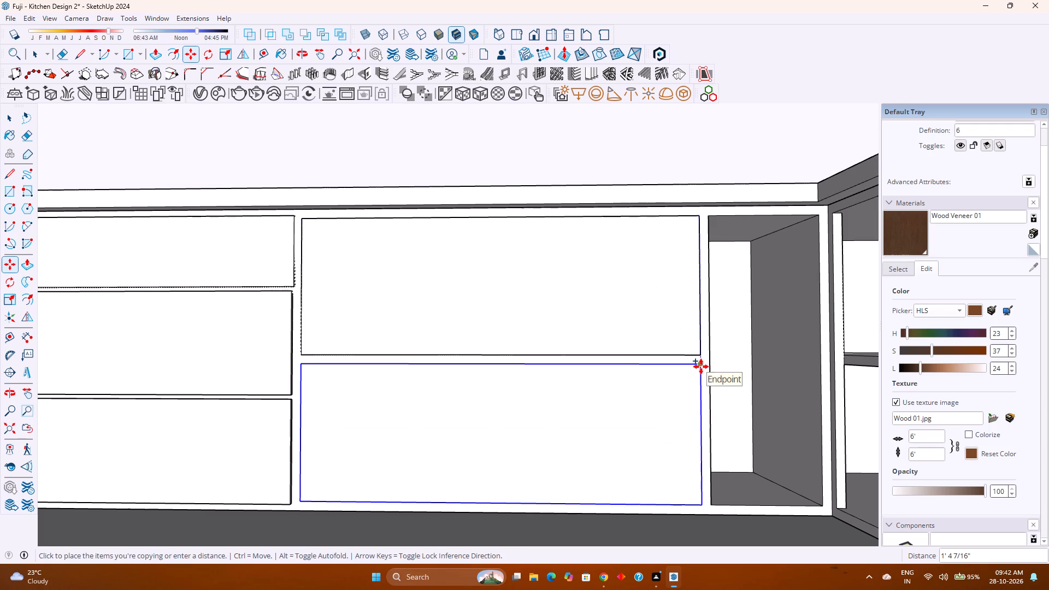
click(701, 367)
key(space)
Inside component 6, pull the upper panel's face out 1/2", flush with the fronts of the neighbouring stacked panels.
double_click(611, 296)
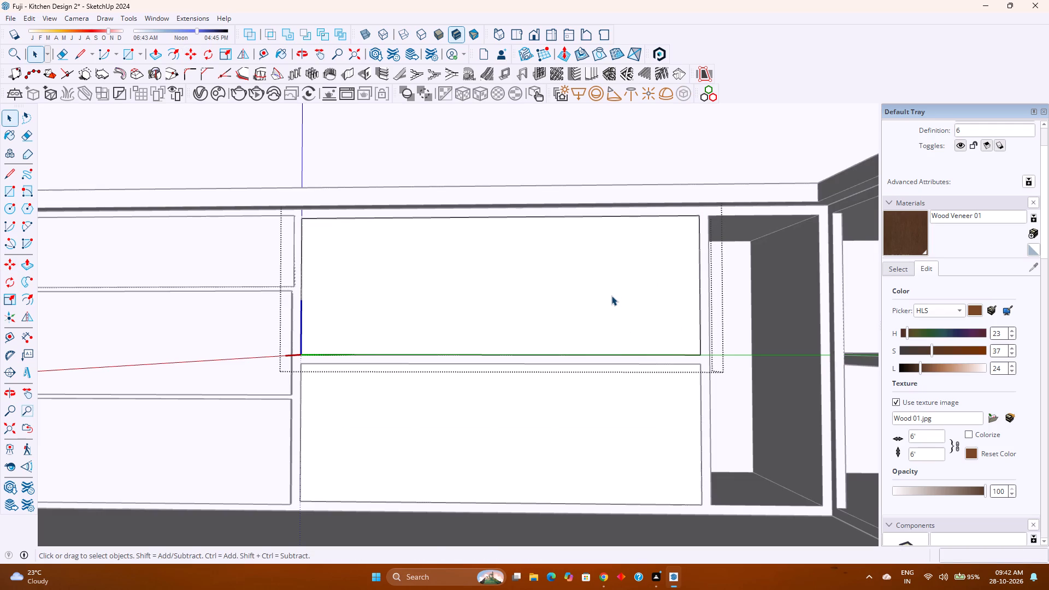
key(p)
click(609, 296)
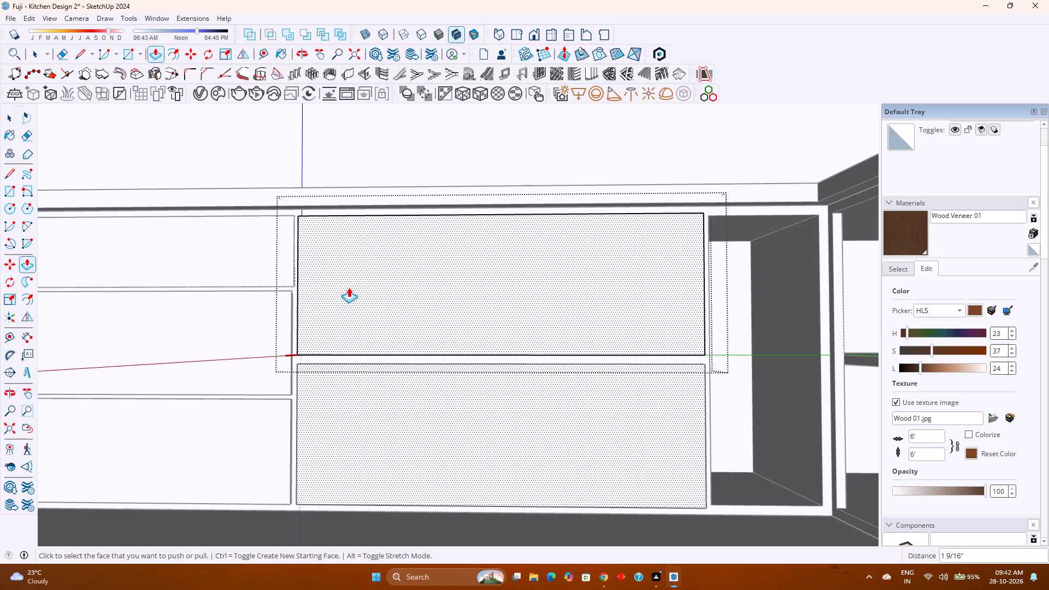
key(ctrl+z)
click(360, 286)
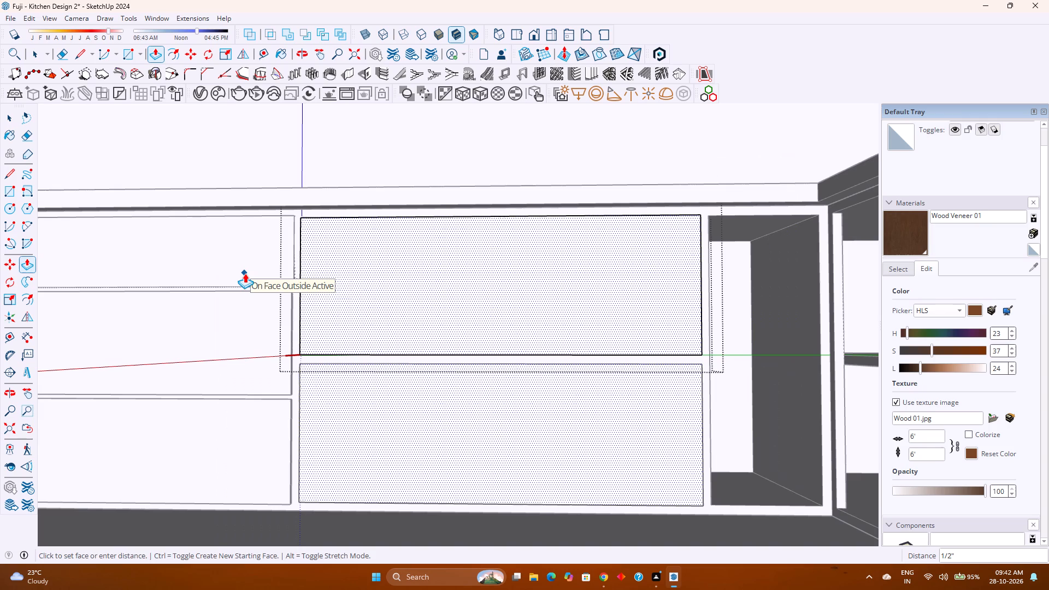
click(245, 273)
Extend the new panel's side face by the three stacked panels 1/4" towards them.
scroll(304, 286, up, 5)
middle_drag(296, 284, 535, 363)
scroll(408, 318, up, 1)
middle_click(539, 363)
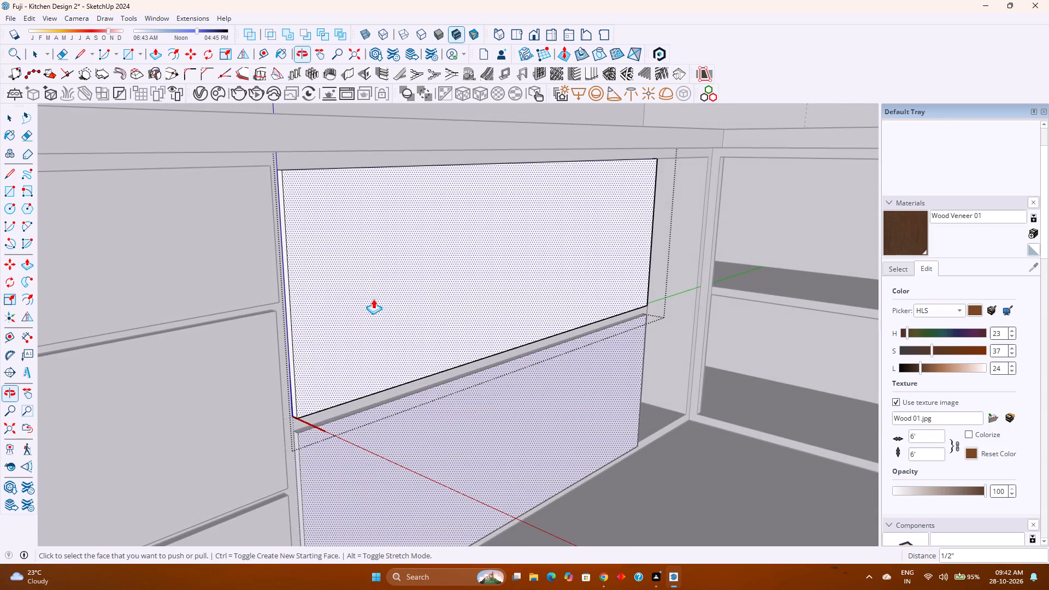
scroll(302, 287, up, 3)
click(280, 293)
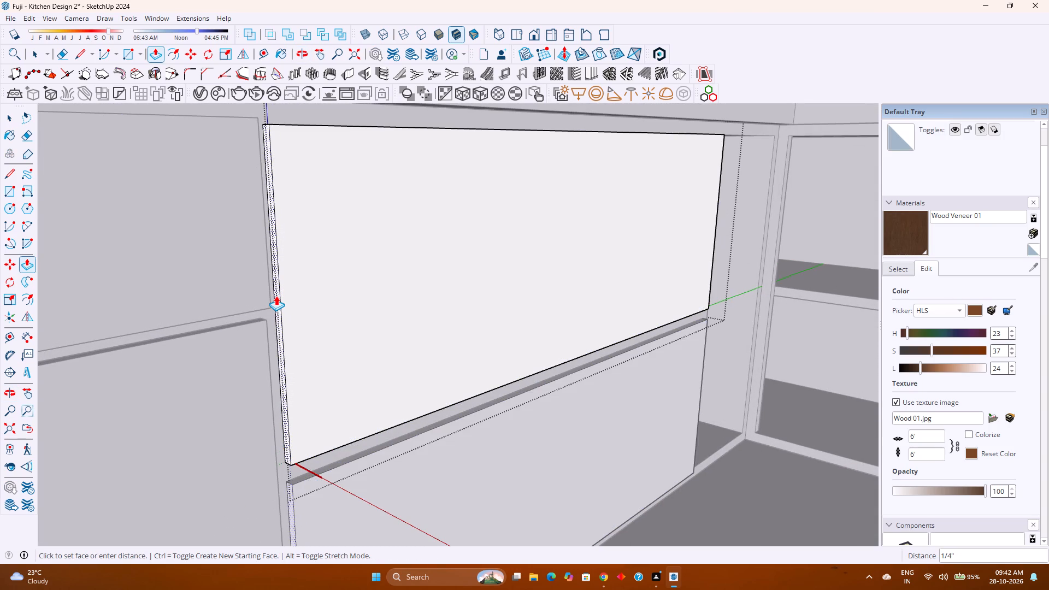
text(0.25)
key(Return)
Extend the new upper panel's underside by the same 1/4" towards the panel below.
middle_drag(322, 446, 325, 427)
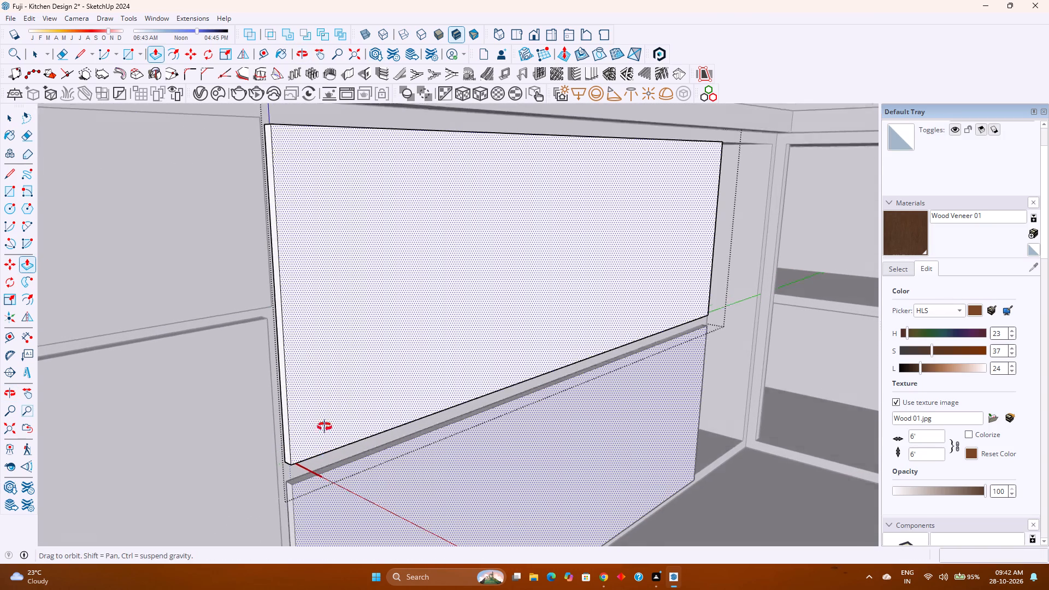
middle_drag(325, 427, 340, 380)
scroll(314, 459, up, 4)
middle_drag(302, 464, 298, 409)
scroll(270, 474, up, 5)
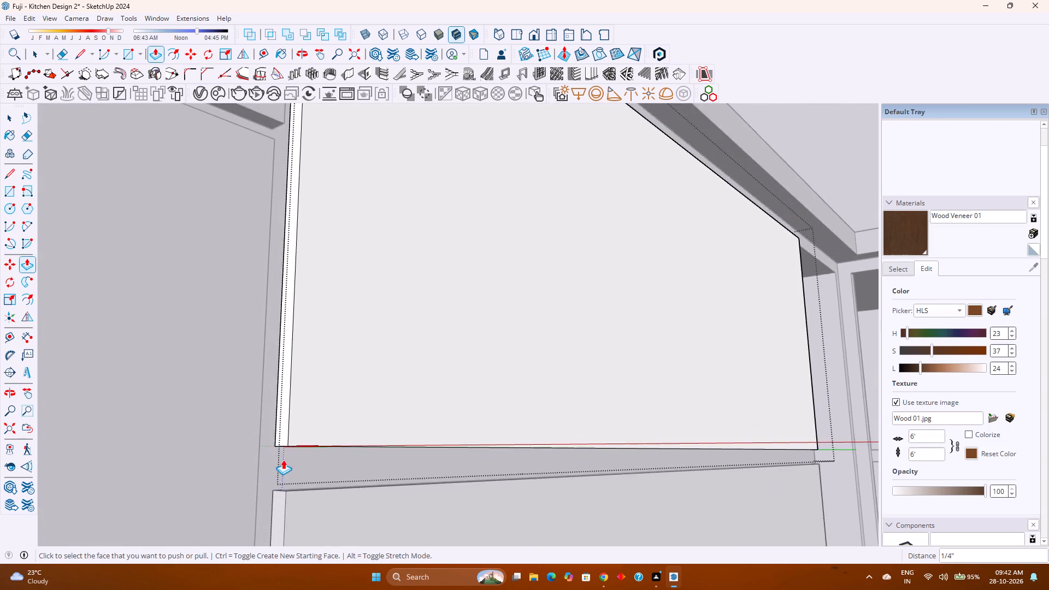
scroll(283, 459, up, 5)
middle_drag(287, 451, 315, 417)
double_click(305, 431)
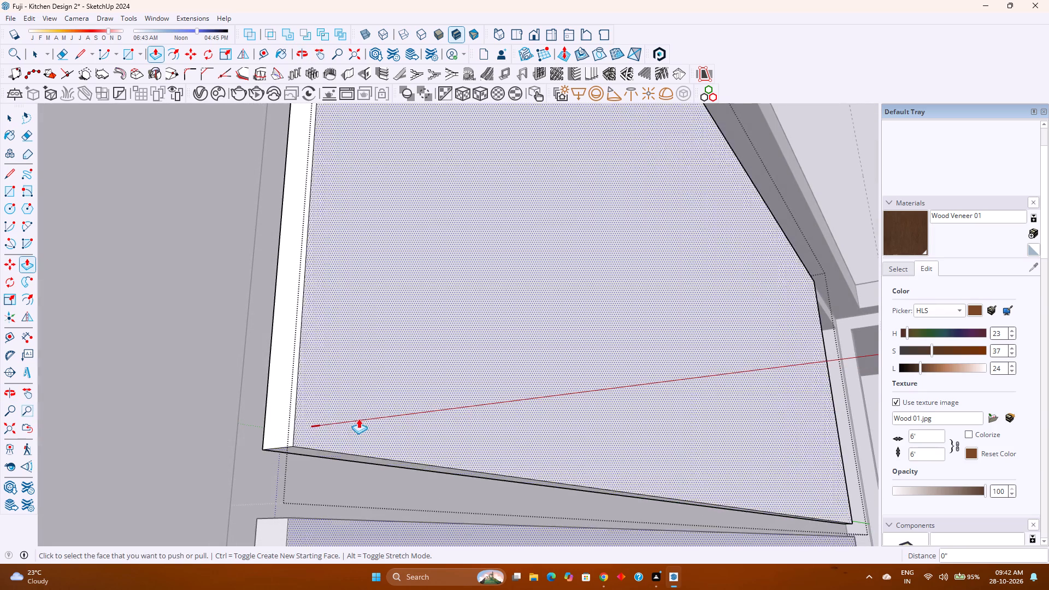
Extend the new upper panel's top face by the same 1/4" towards the countertop.
scroll(359, 418, down, 8)
scroll(495, 191, down, 1)
middle_drag(495, 191, 509, 394)
middle_click(509, 394)
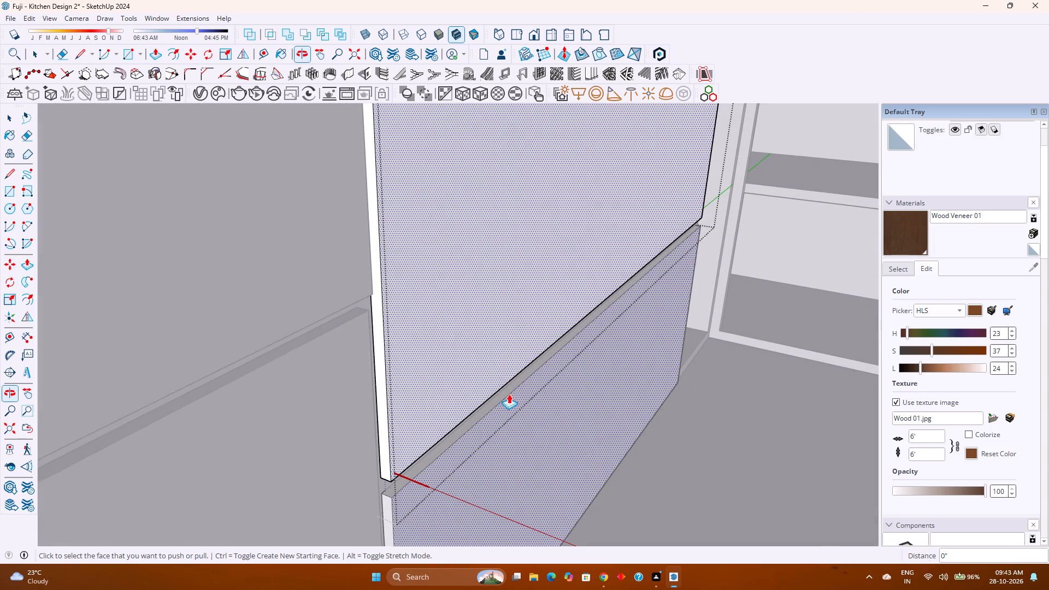
shift+middle_drag(469, 217, 498, 430)
shift+middle_click(498, 430)
middle_drag(467, 382, 427, 336)
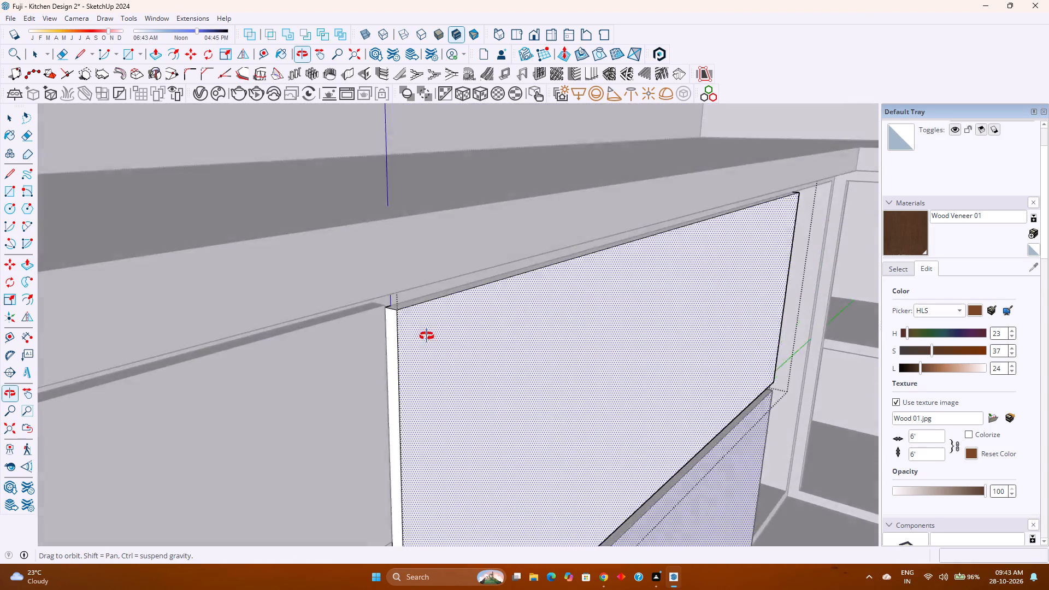
middle_drag(427, 336, 411, 316)
middle_click(411, 316)
scroll(403, 301, up, 5)
double_click(399, 294)
Extend the new panel's other side face, next to the narrow corner bay, by the same 1/4" and leave the component.
scroll(399, 294, down, 9)
middle_drag(587, 356, 256, 352)
shift+middle_drag(547, 387, 413, 342)
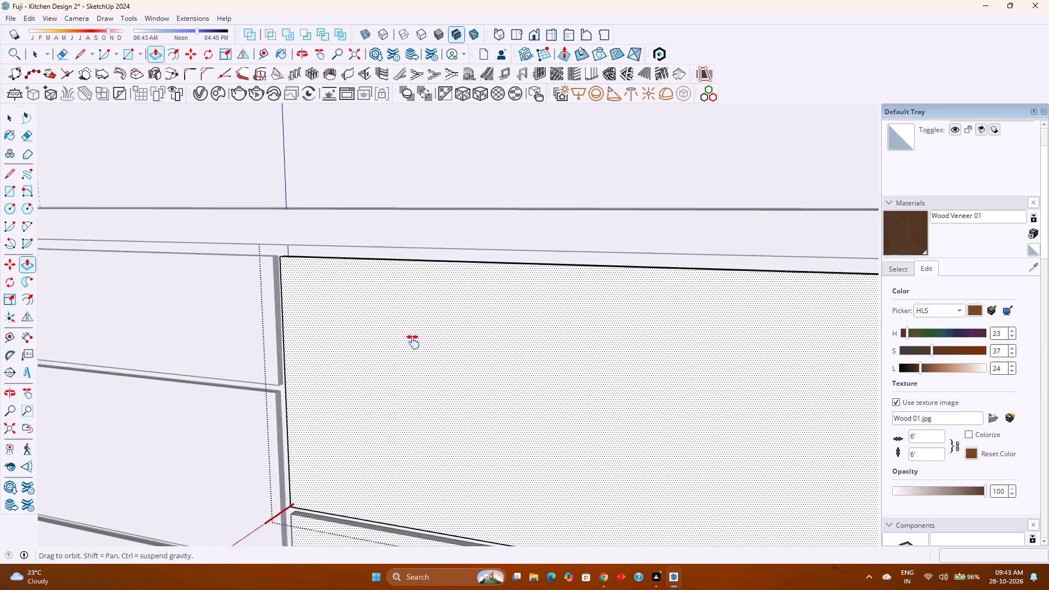
shift+middle_drag(413, 342, 374, 329)
shift+middle_click(374, 329)
middle_click(374, 329)
scroll(247, 378, up, 1)
middle_drag(247, 378, 361, 338)
scroll(367, 336, down, 2)
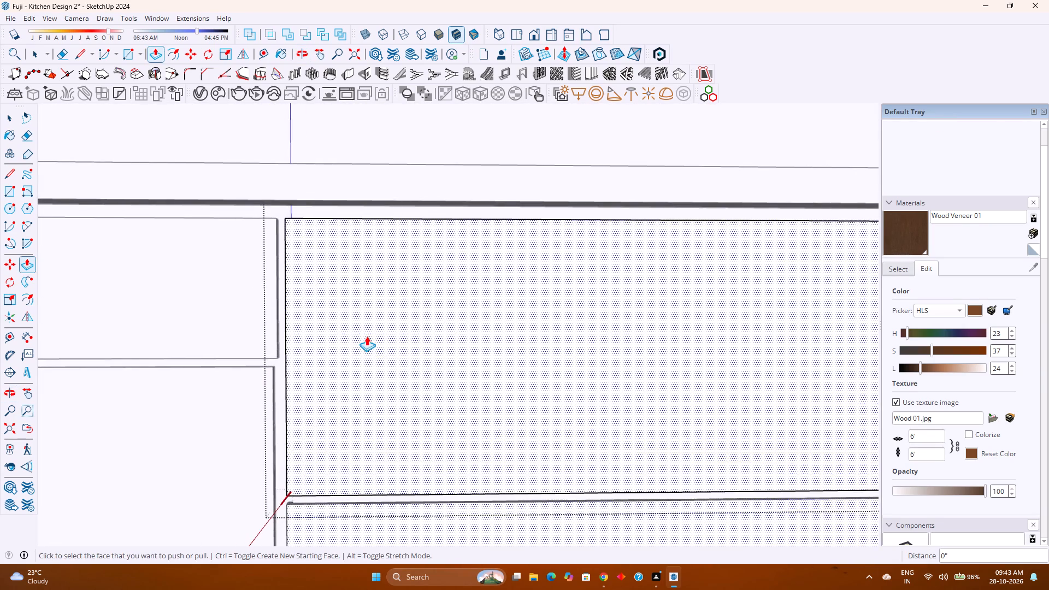
scroll(367, 336, down, 3)
shift+middle_drag(502, 359, 432, 343)
shift+middle_click(432, 343)
middle_drag(551, 359, 349, 364)
middle_click(348, 365)
scroll(739, 372, up, 4)
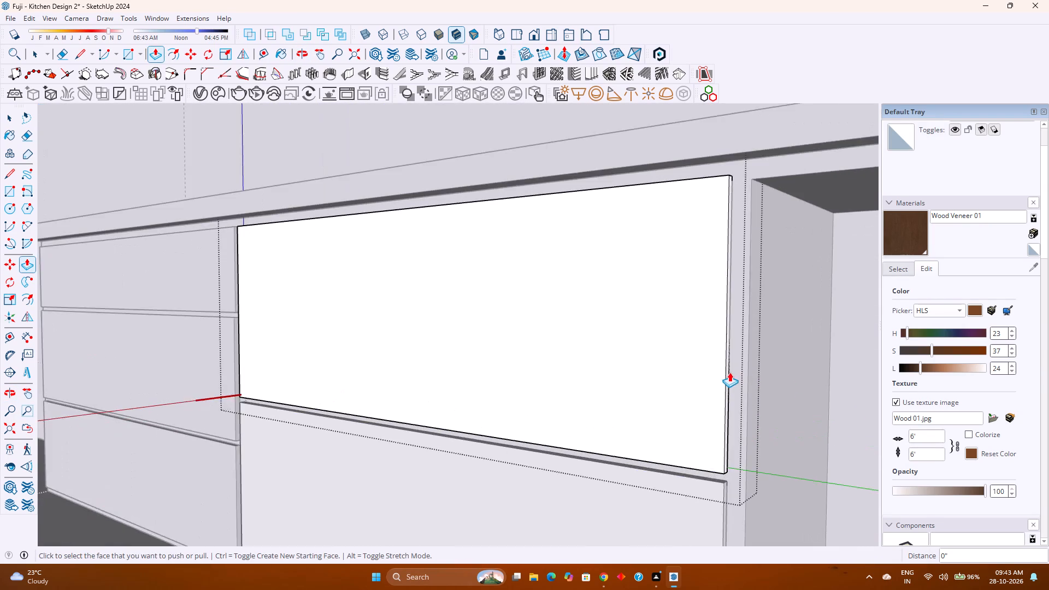
scroll(729, 372, up, 2)
double_click(727, 374)
key(space)
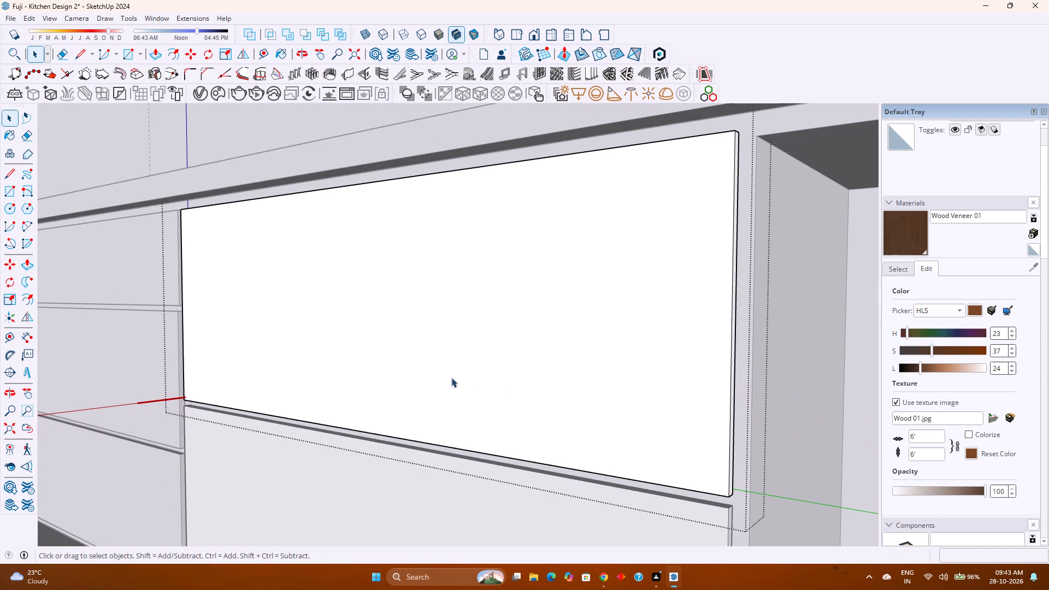
key(Escape)
Extend the middle stacked panel's side face by the same 1/4" towards the new two-panel bay and leave the component.
scroll(371, 390, up, 1)
shift+middle_drag(372, 390, 644, 364)
double_click(350, 377)
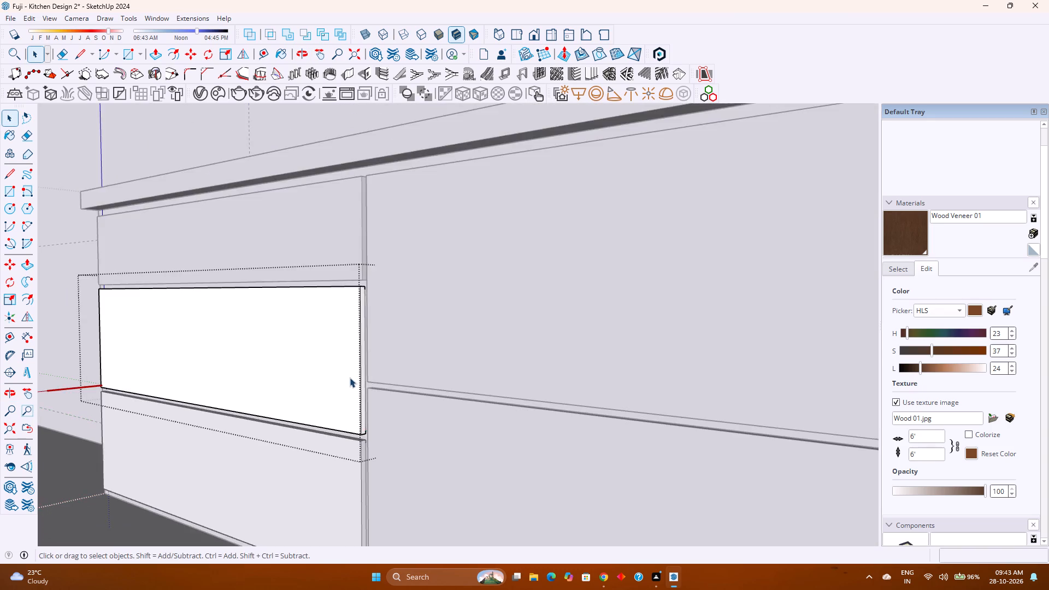
scroll(351, 374, up, 4)
key(p)
scroll(362, 362, up, 4)
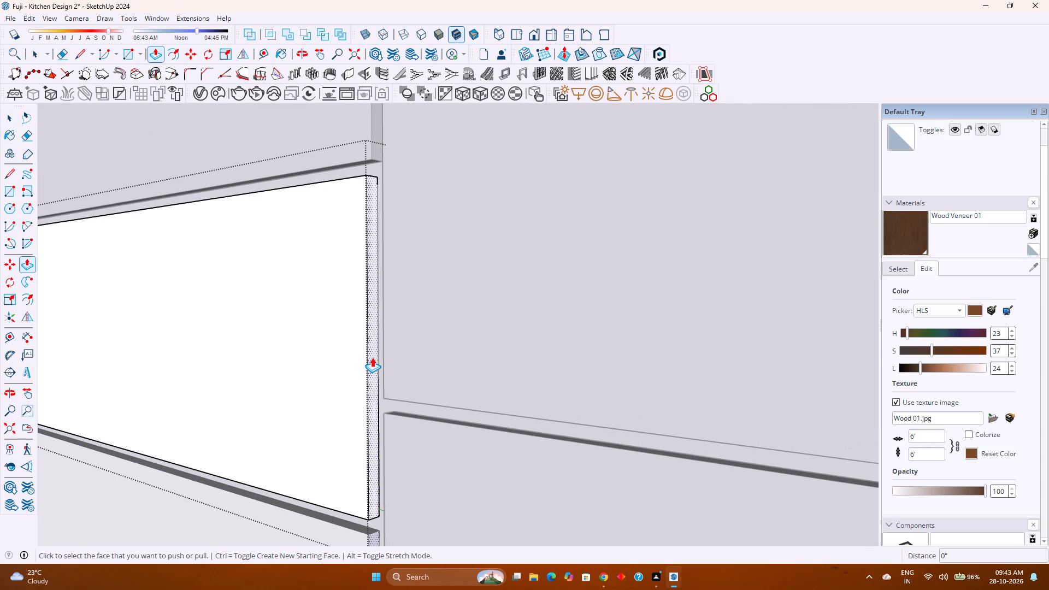
double_click(372, 357)
key(space)
key(Escape)
Review the finished fronts of both bays and save the kitchen model.
scroll(372, 357, down, 6)
middle_drag(344, 386, 495, 390)
scroll(500, 386, down, 9)
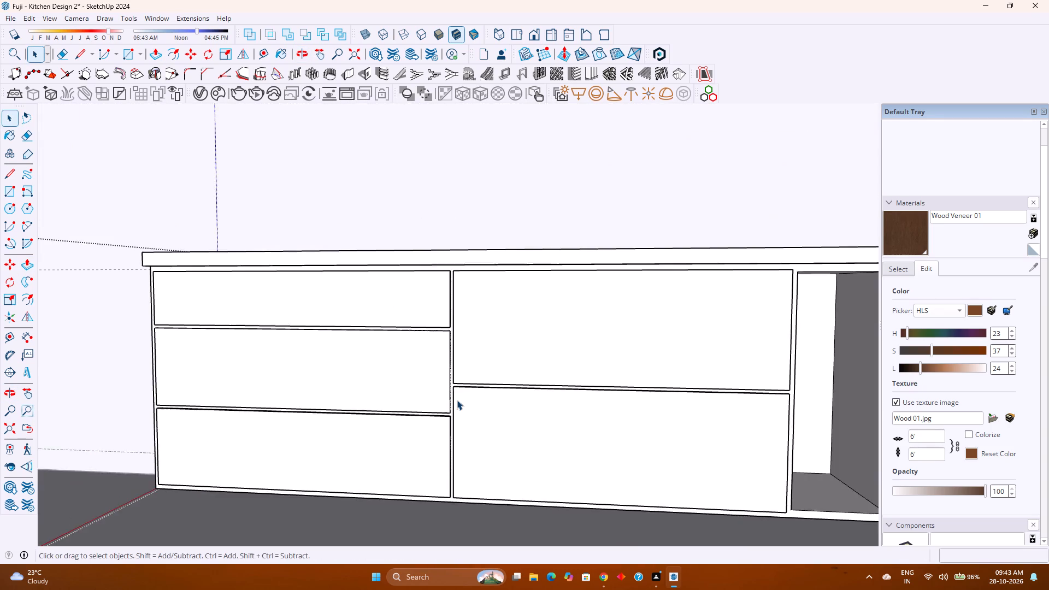
middle_drag(461, 400, 633, 388)
scroll(609, 381, down, 4)
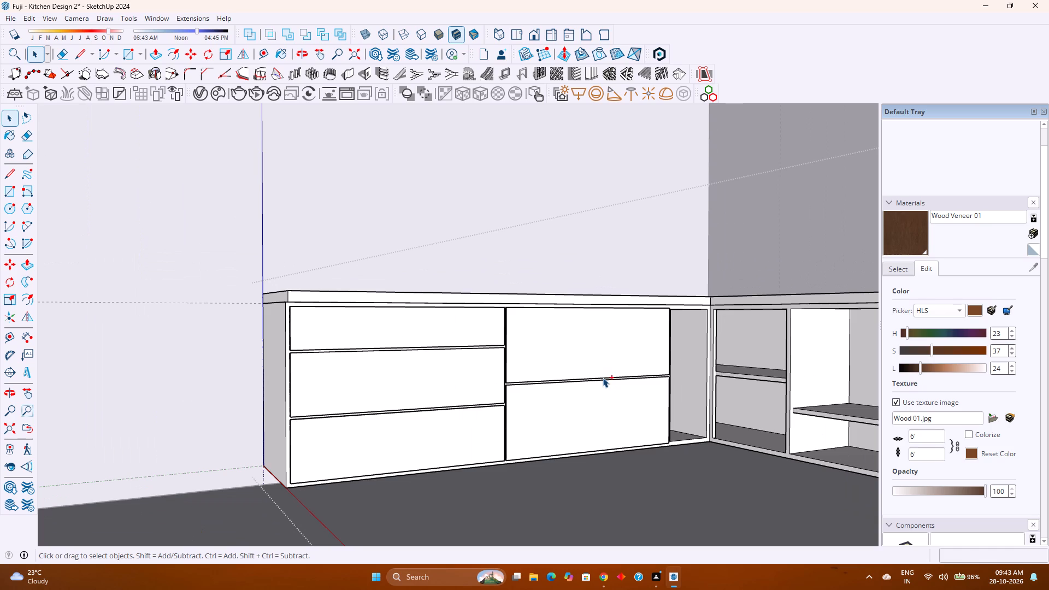
key(ctrl+s)
Draw a 1' by 2' 7 7/8" rectangle covering the opening of the narrow corner bay beside the two-panel bay.
scroll(709, 382, up, 6)
middle_drag(721, 384, 619, 404)
middle_click(619, 404)
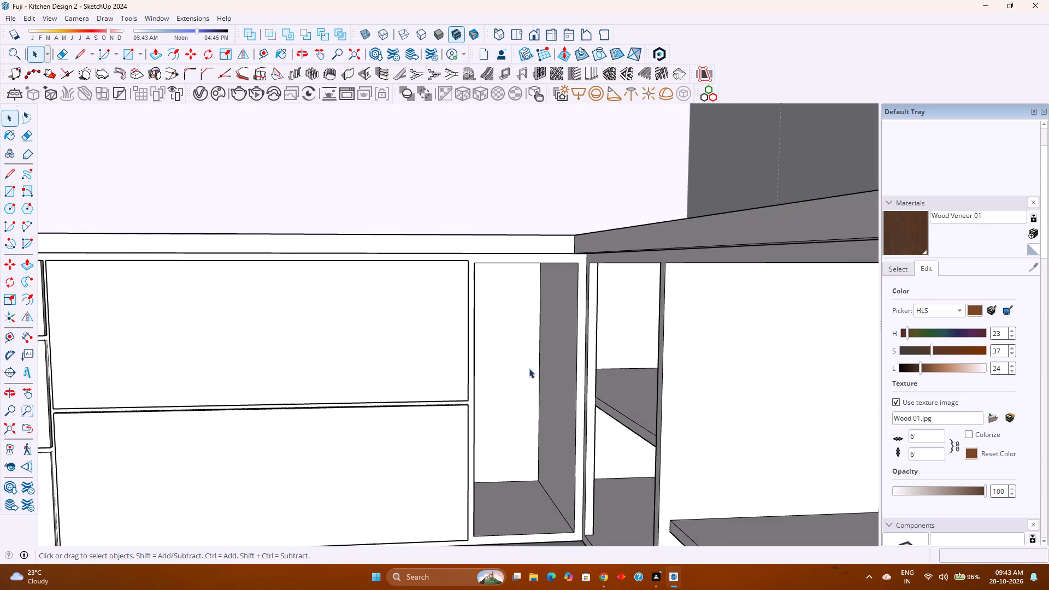
click(126, 55)
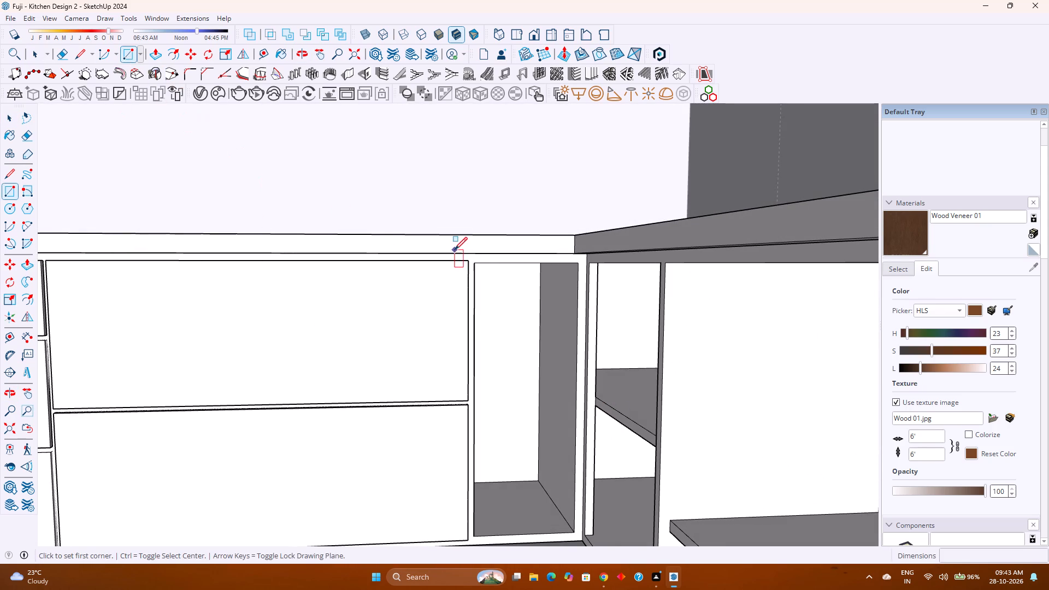
key(space)
click(477, 245)
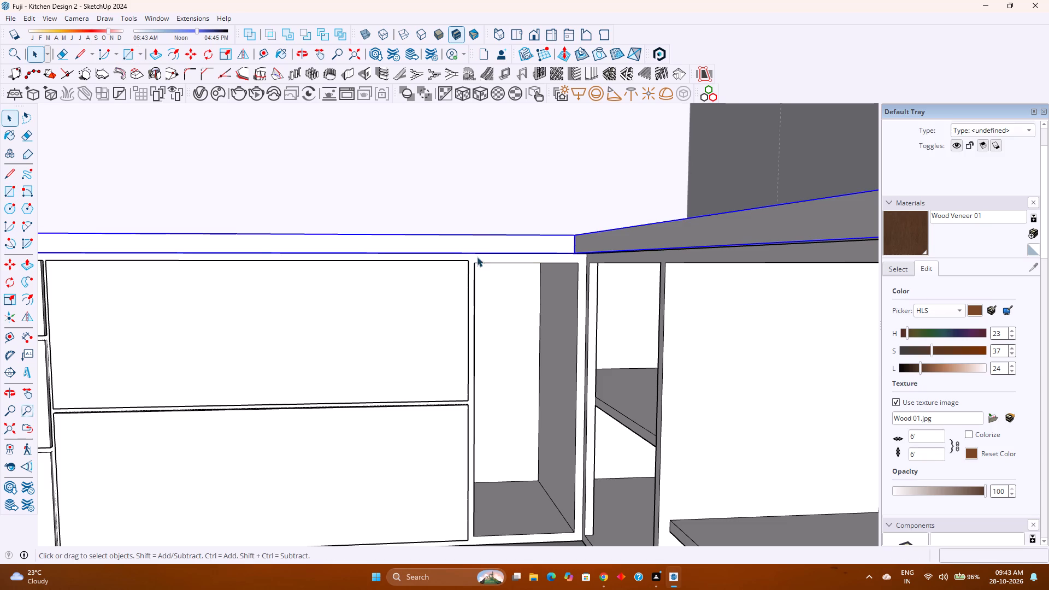
click(482, 261)
click(132, 58)
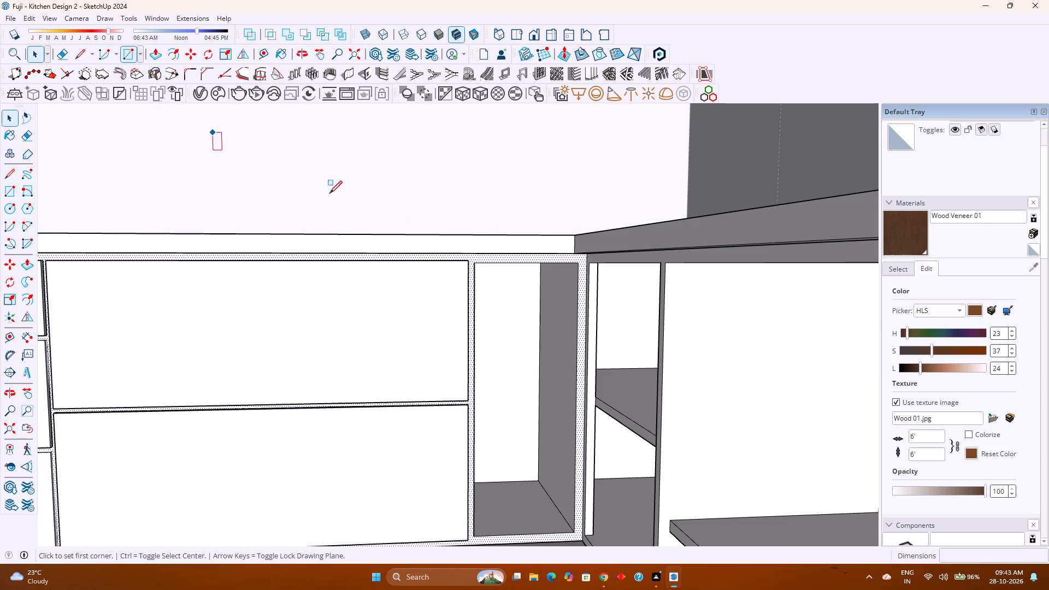
click(479, 262)
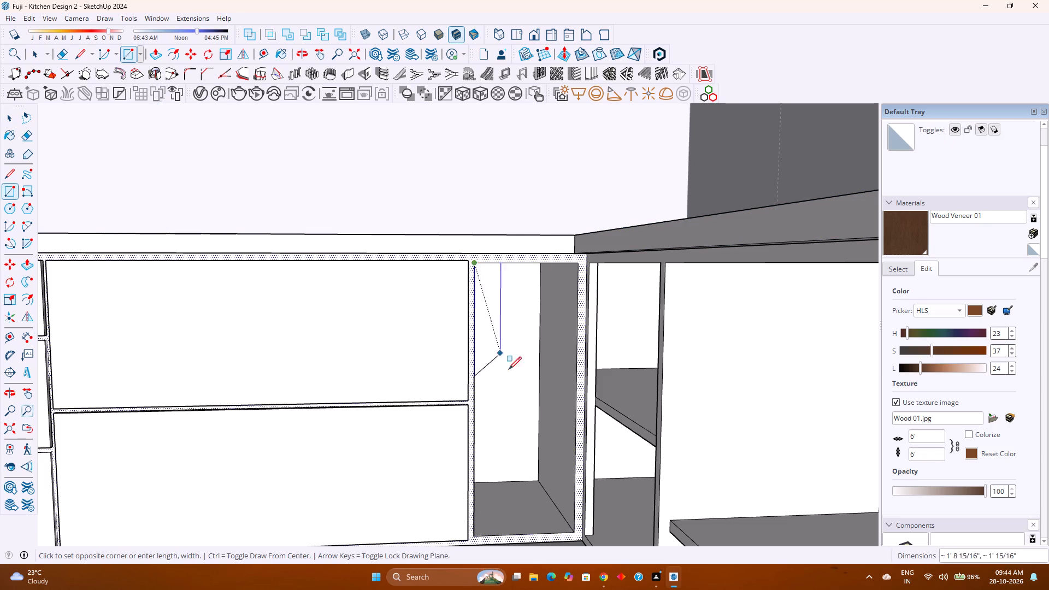
click(575, 533)
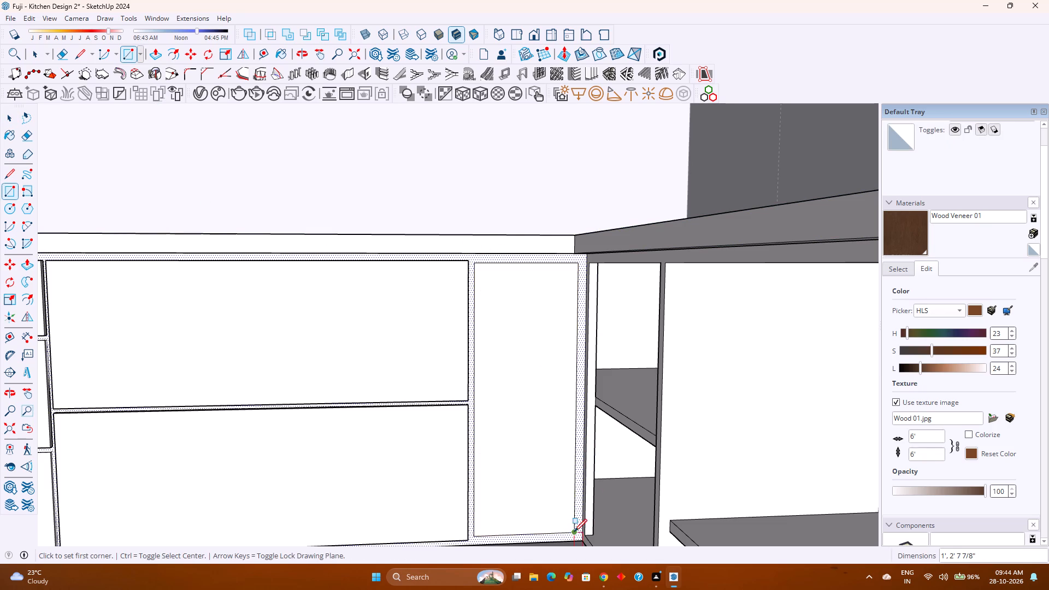
Group the new corner bay face together with its edges.
key(space)
click(537, 467)
double_click(525, 450)
right_click(525, 450)
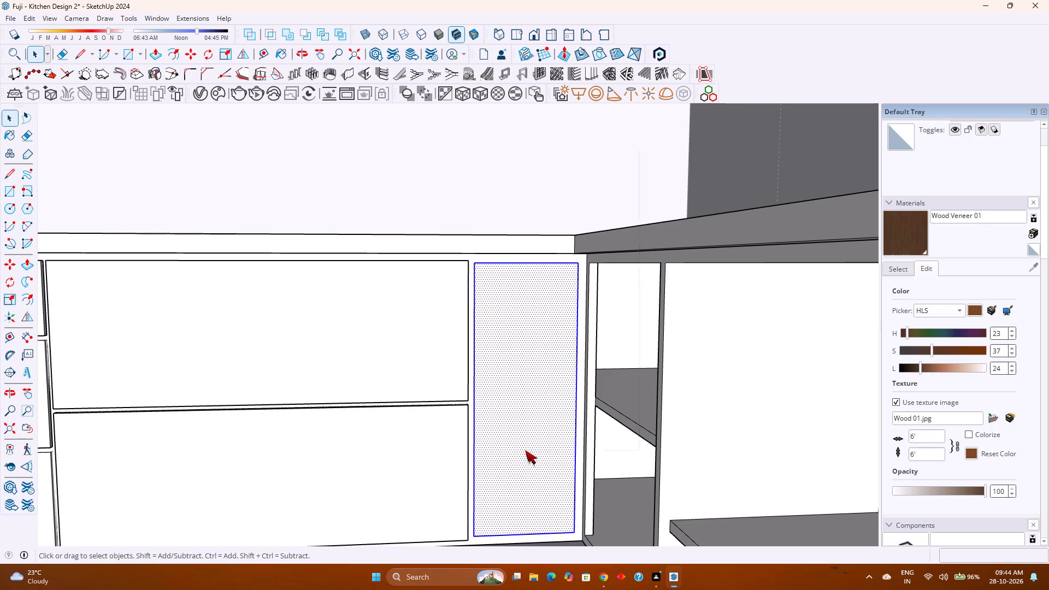
click(568, 254)
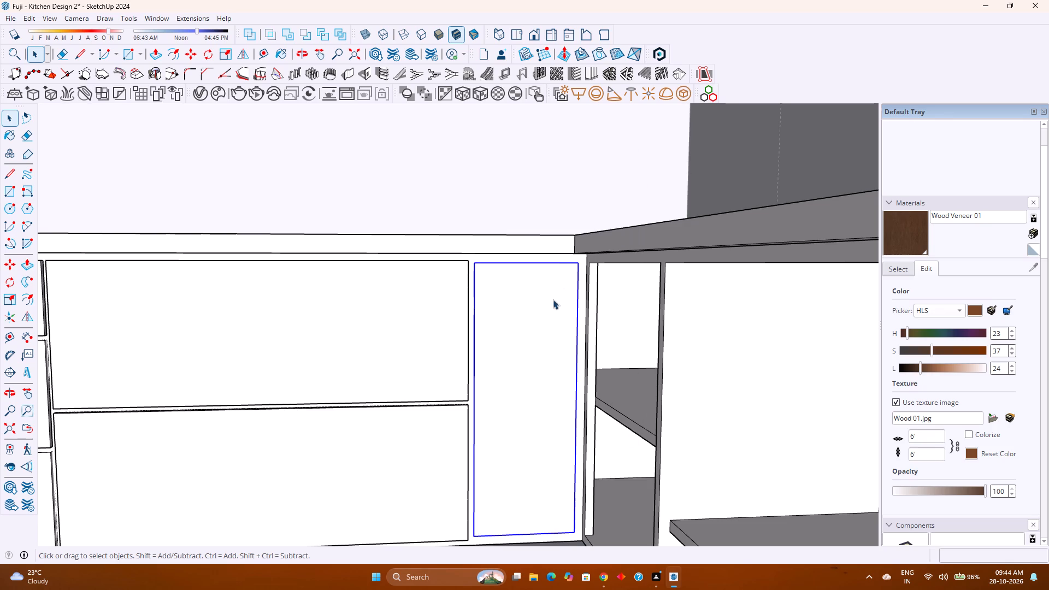
Open the corner bay group and extrude its face outwards by 1/2" to match the neighbouring panels.
double_click(537, 317)
scroll(521, 345, up, 1)
triple_click(521, 345)
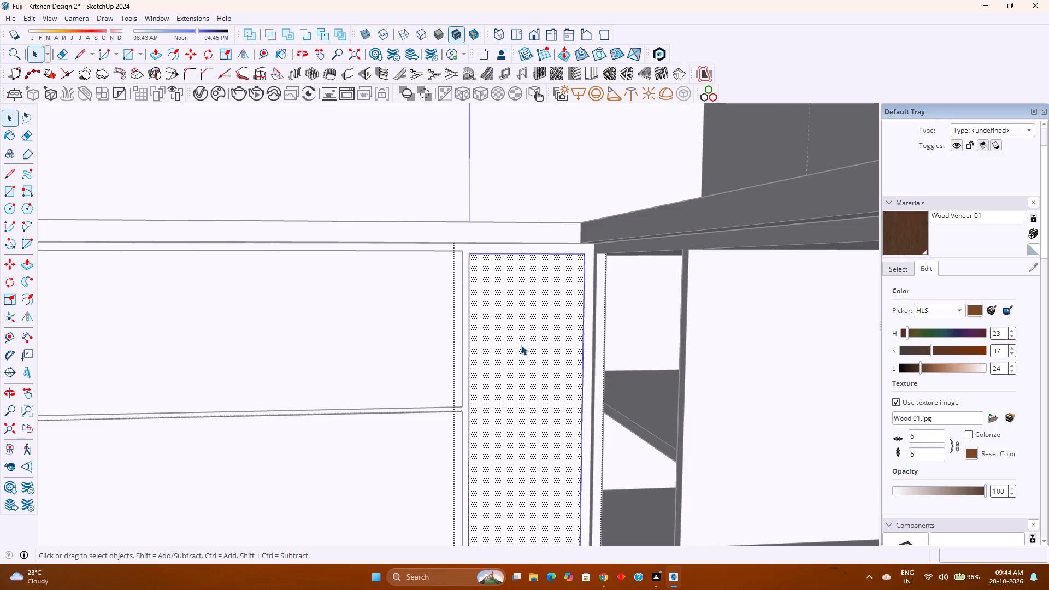
key(p)
click(521, 344)
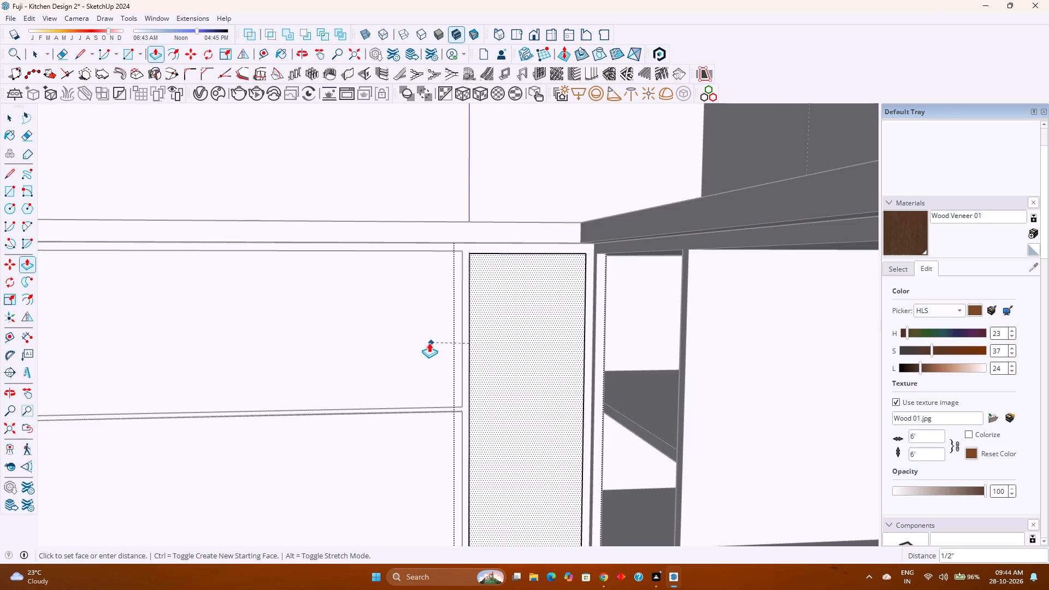
click(429, 343)
scroll(497, 244, up, 8)
middle_drag(463, 264, 534, 316)
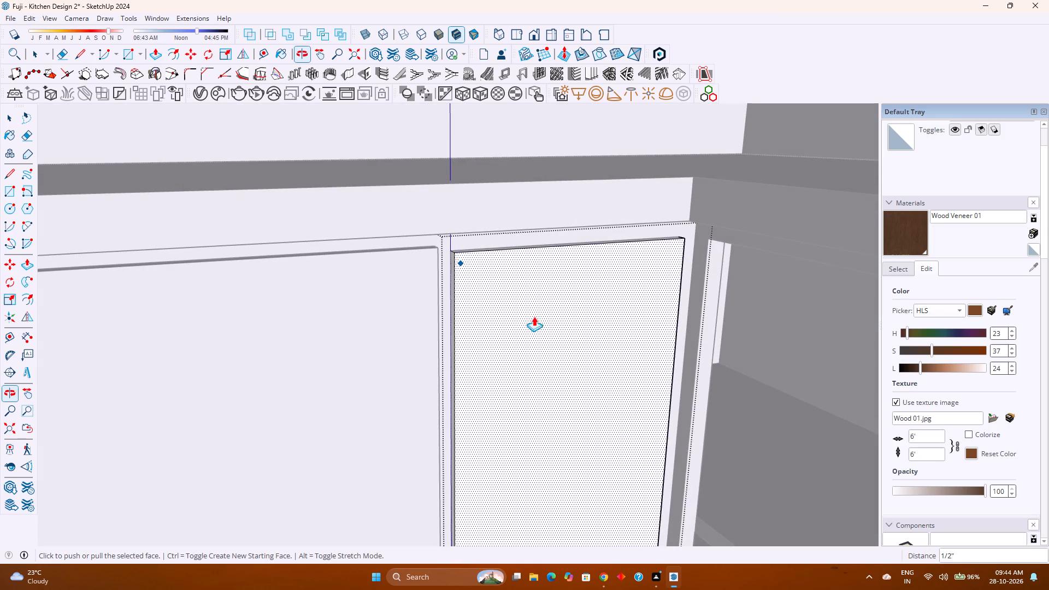
key(Escape)
Extend the corner panel's side face next to the two-panel bay, and its top face, by 1/4" each.
scroll(449, 282, up, 3)
click(455, 271)
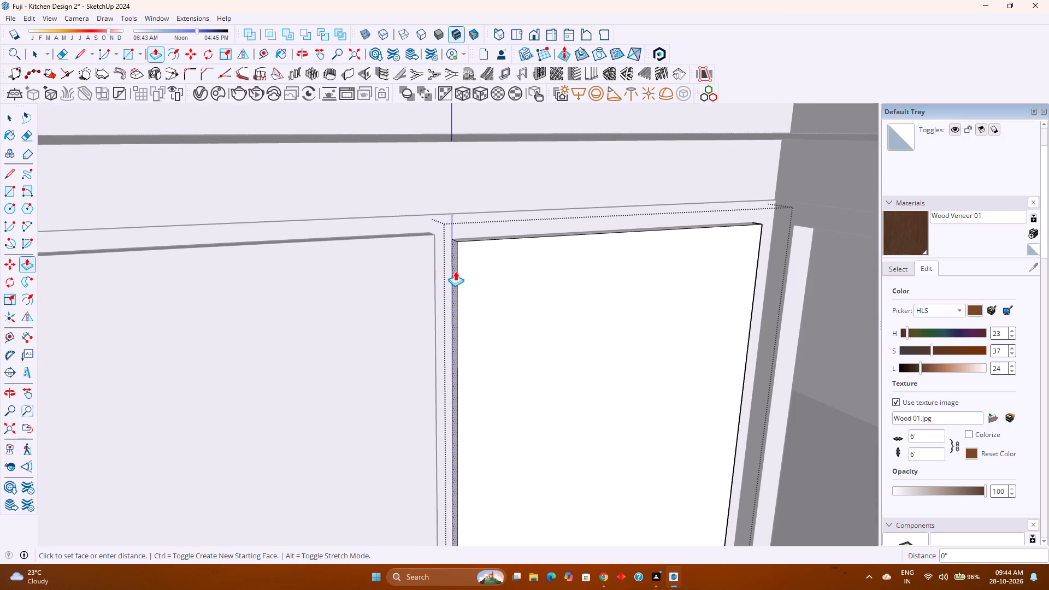
text(0.25)
key(Return)
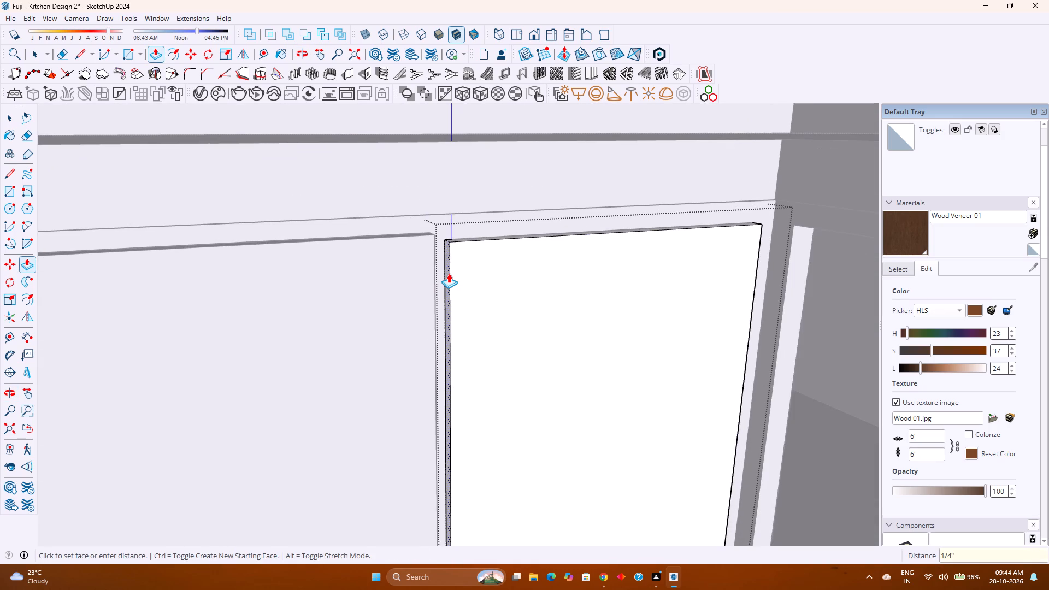
scroll(456, 240, up, 3)
double_click(460, 240)
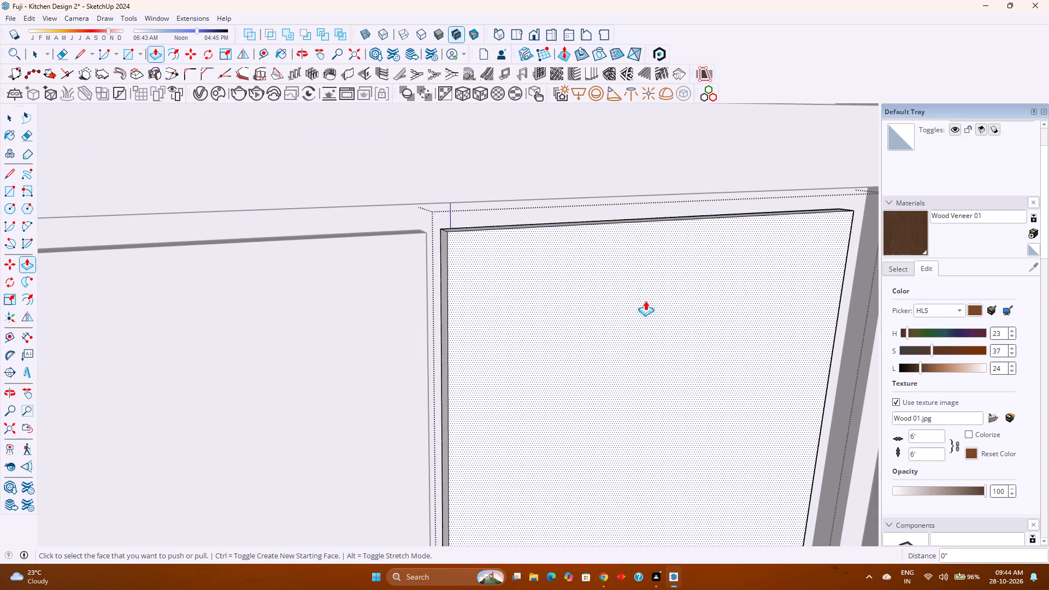
Extend the corner panel's bottom face by the same 1/4" towards the floor.
middle_drag(695, 304, 631, 294)
scroll(631, 294, down, 5)
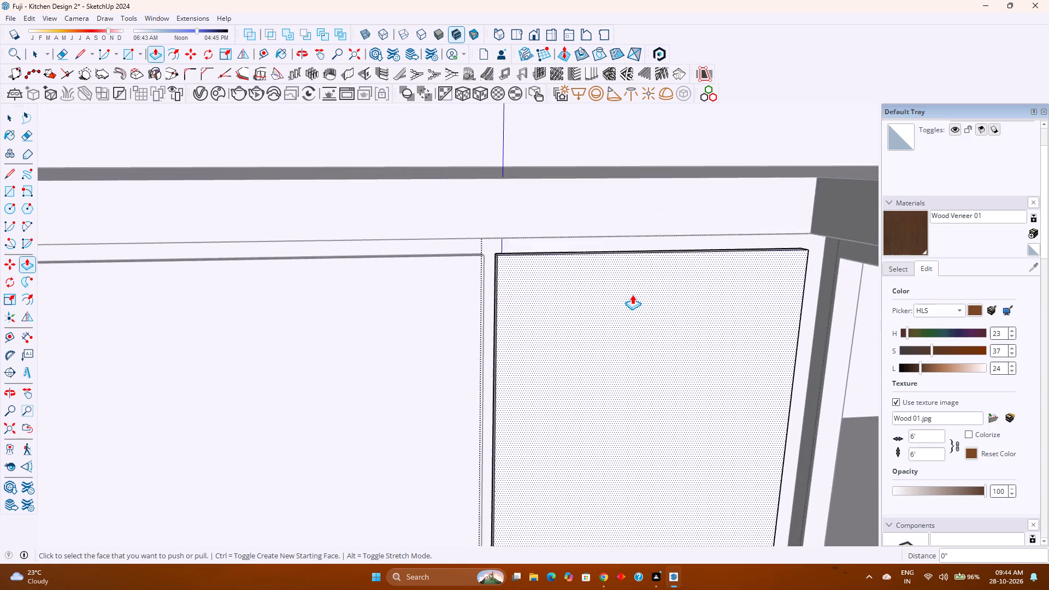
scroll(632, 294, down, 3)
middle_drag(628, 338, 571, 291)
middle_click(570, 290)
scroll(571, 285, down, 8)
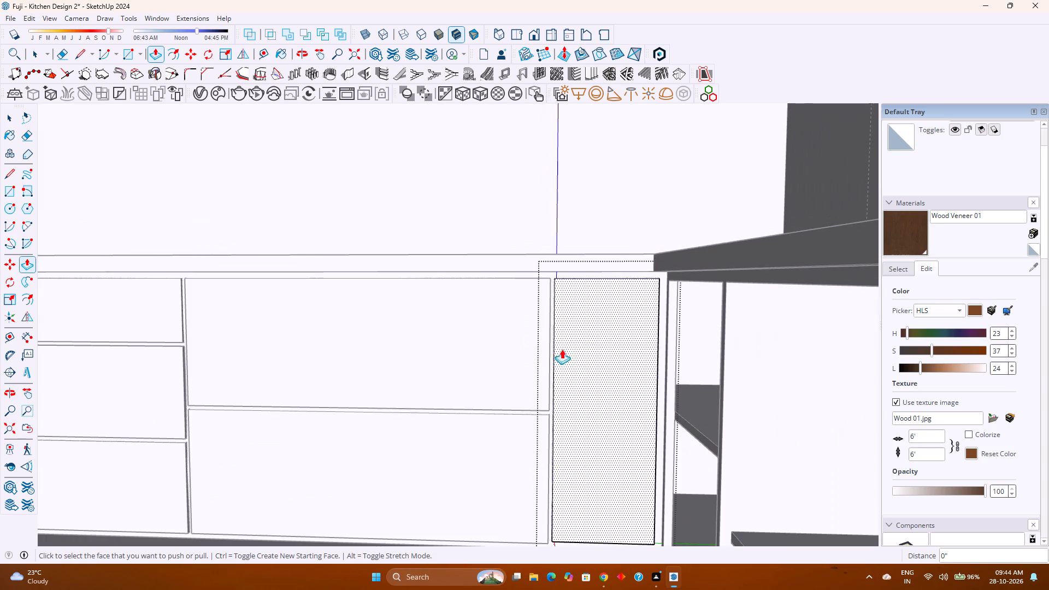
middle_drag(411, 386, 463, 367)
middle_click(463, 367)
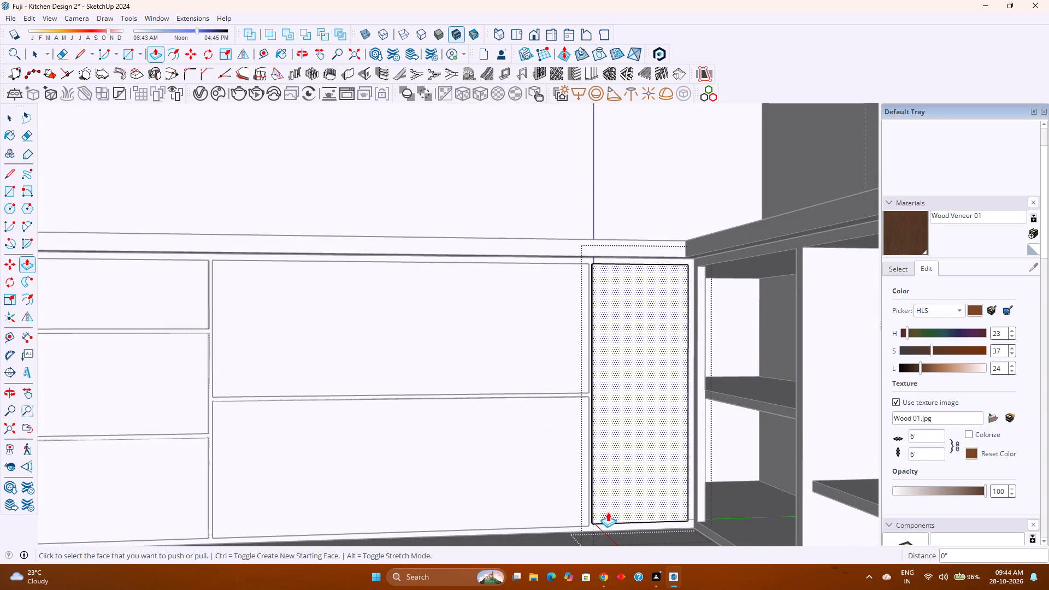
scroll(606, 538, up, 8)
middle_drag(602, 520, 587, 453)
scroll(580, 499, up, 3)
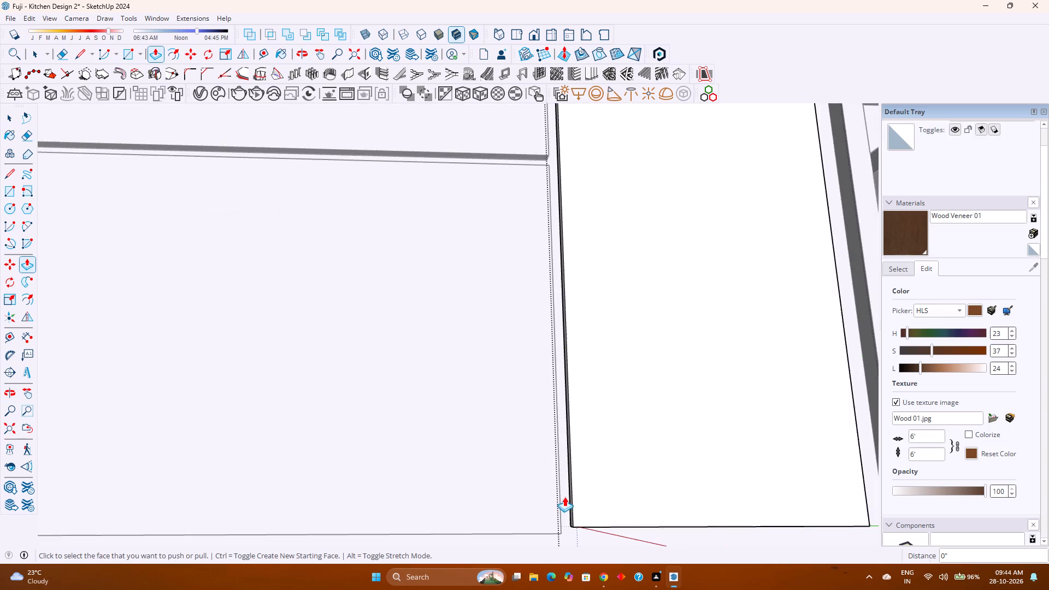
scroll(563, 495, up, 3)
shift+middle_drag(541, 400, 534, 262)
scroll(553, 400, up, 2)
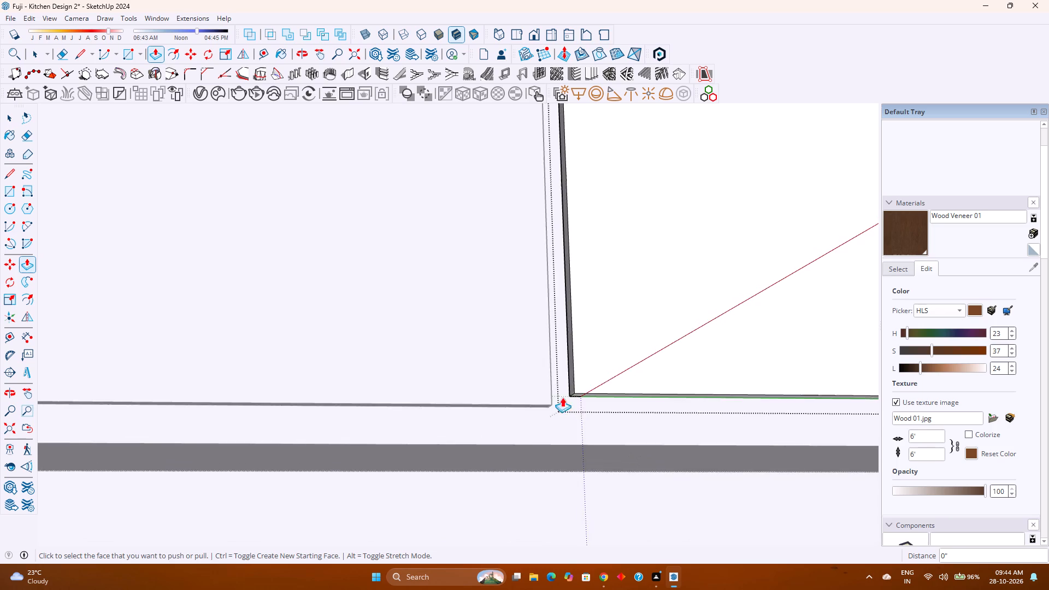
scroll(562, 397, up, 4)
double_click(593, 394)
Extend the corner panel's other side face, next to the room corner, by the same 1/4".
scroll(593, 394, down, 9)
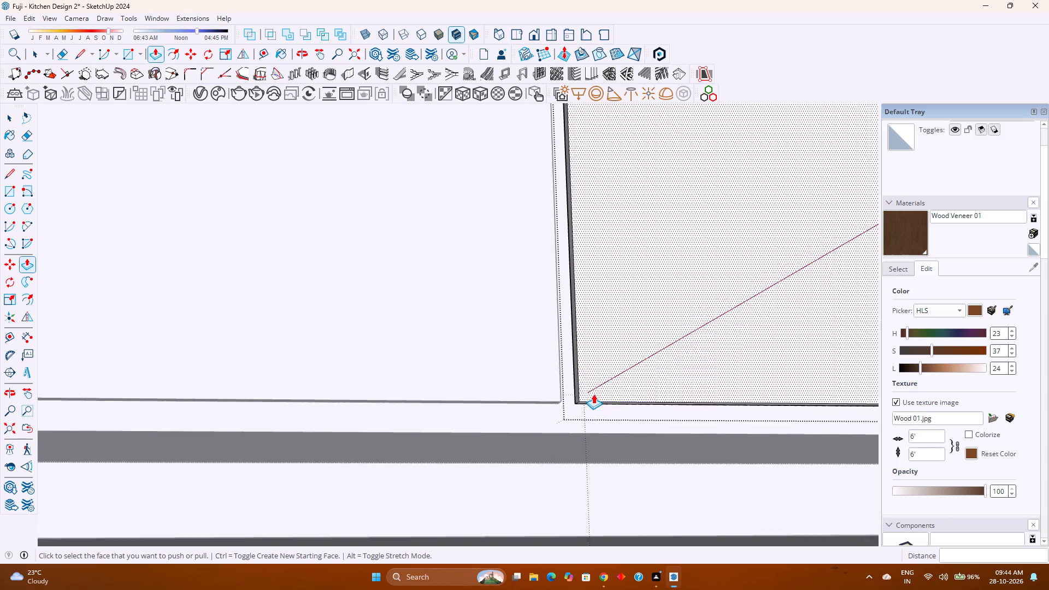
middle_drag(595, 392, 537, 435)
scroll(534, 425, down, 7)
shift+middle_drag(596, 385, 540, 460)
shift+middle_click(540, 460)
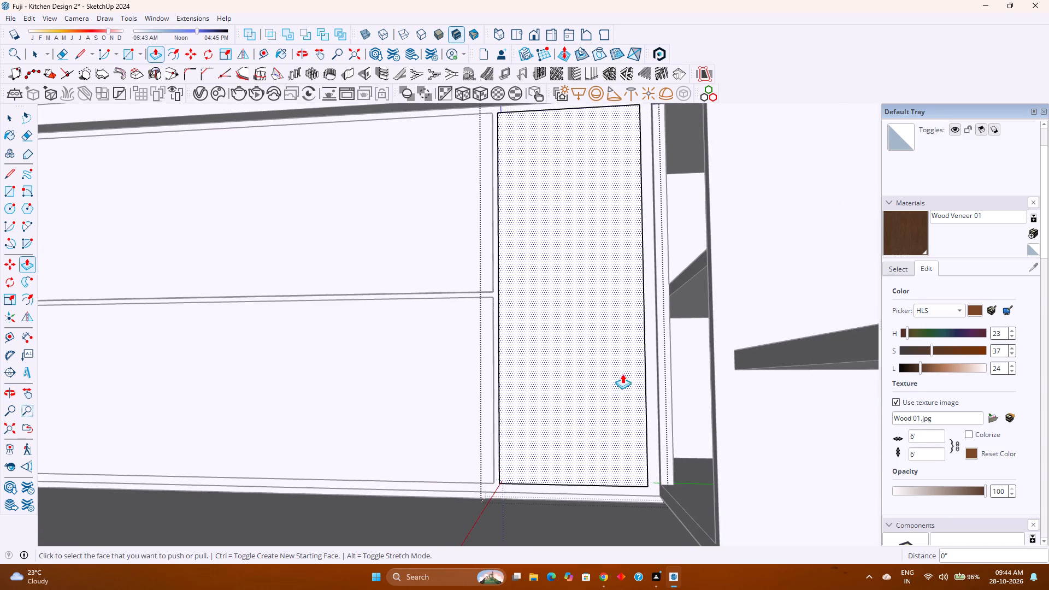
scroll(627, 370, up, 18)
middle_drag(662, 356, 625, 375)
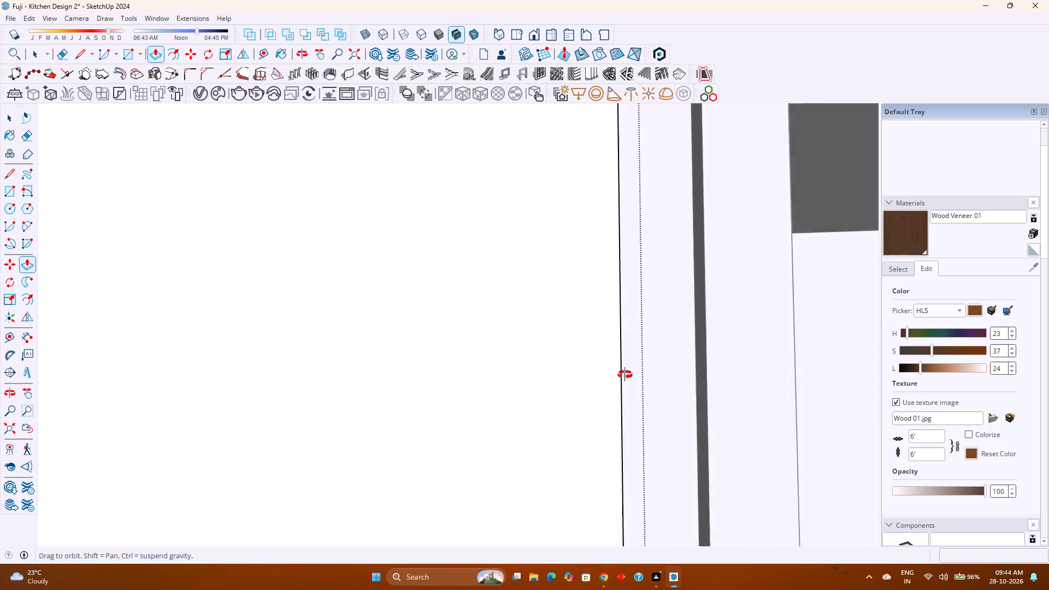
middle_drag(625, 375, 562, 410)
middle_click(562, 410)
scroll(611, 388, up, 3)
double_click(614, 386)
key(space)
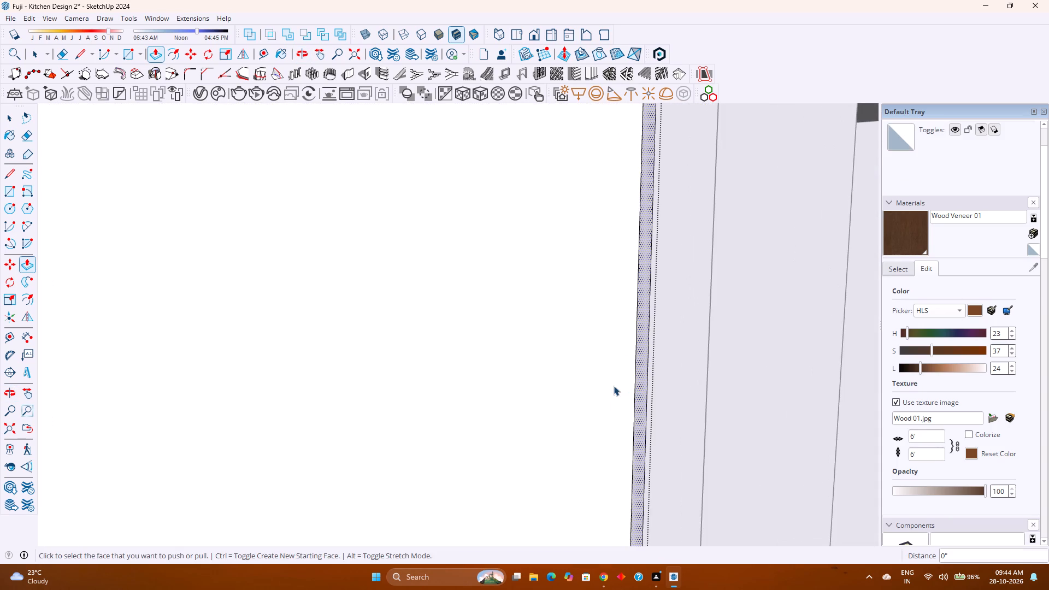
key(Escape)
Leave the corner panel's group, return to a view of the whole base cabinet run and save the model.
scroll(610, 369, down, 15)
middle_drag(486, 375, 675, 366)
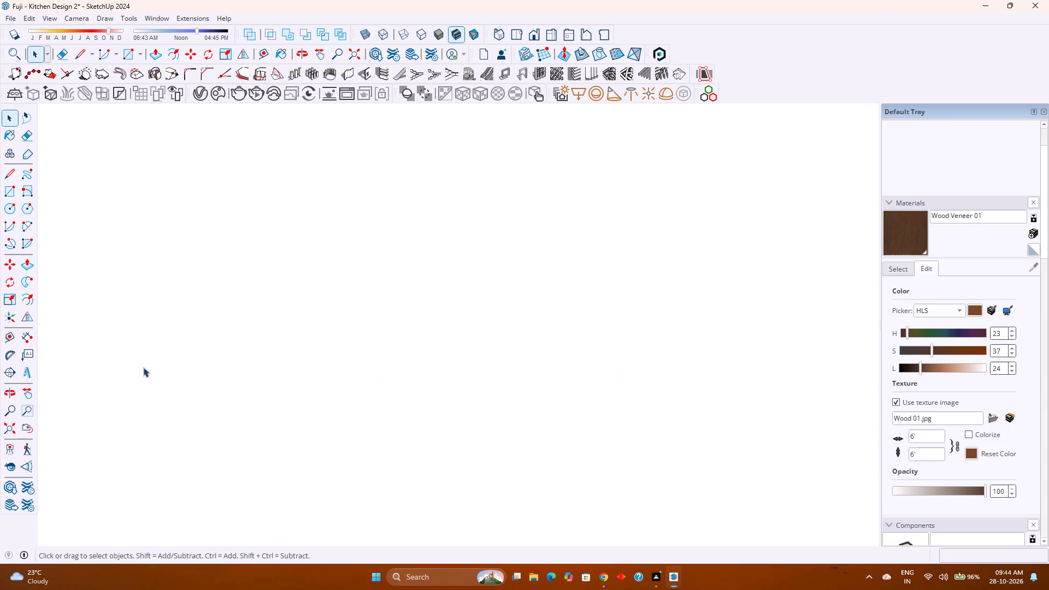
click(3, 428)
middle_drag(200, 367, 586, 367)
middle_click(592, 365)
scroll(600, 364, up, 1)
scroll(601, 363, down, 8)
shift+middle_drag(428, 356, 701, 328)
middle_drag(564, 370, 360, 366)
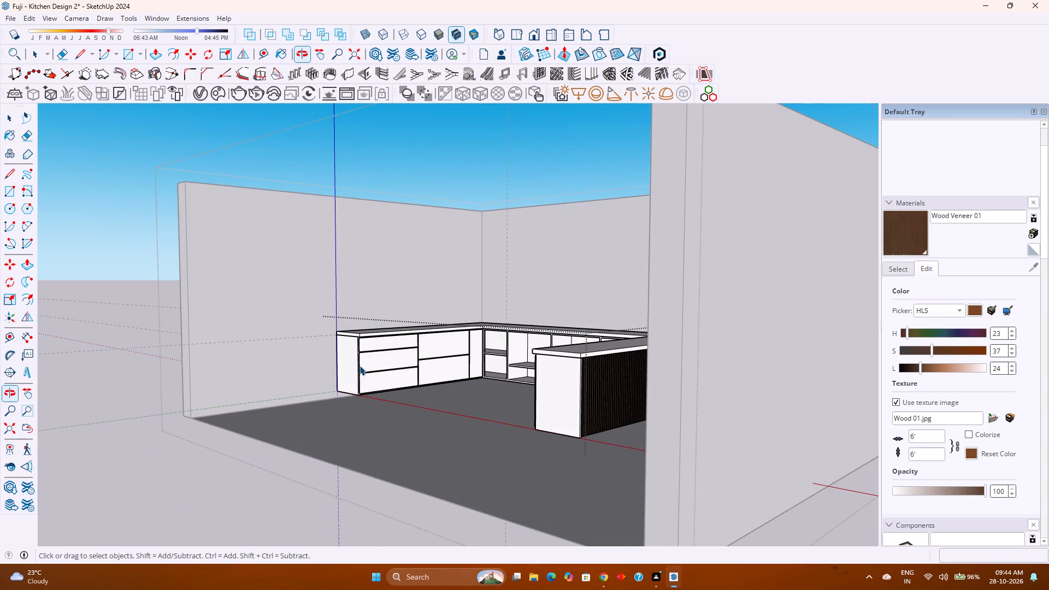
key(Escape)
scroll(415, 329, up, 5)
key(ctrl+s)
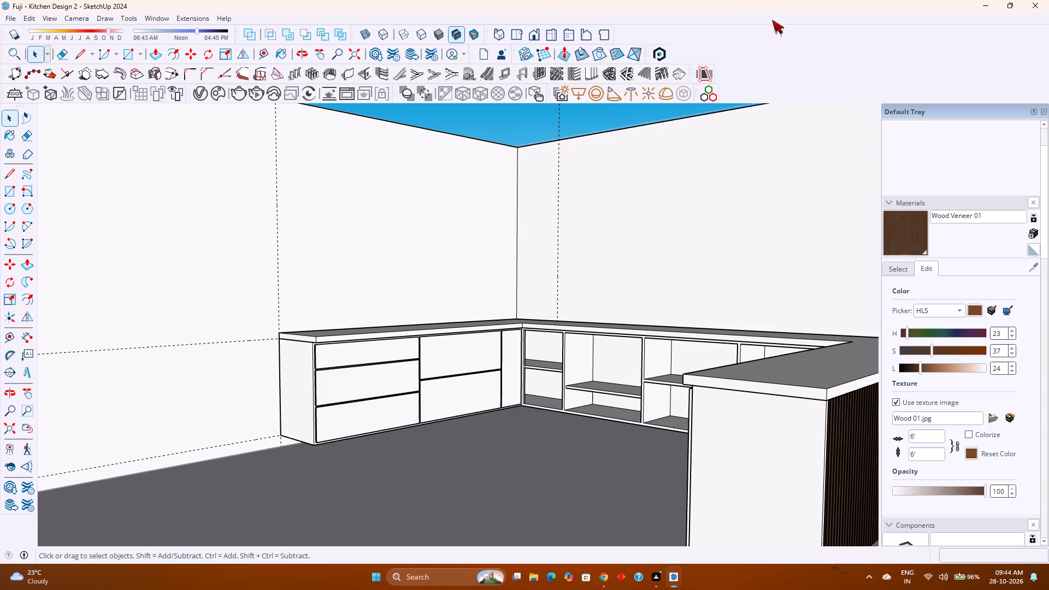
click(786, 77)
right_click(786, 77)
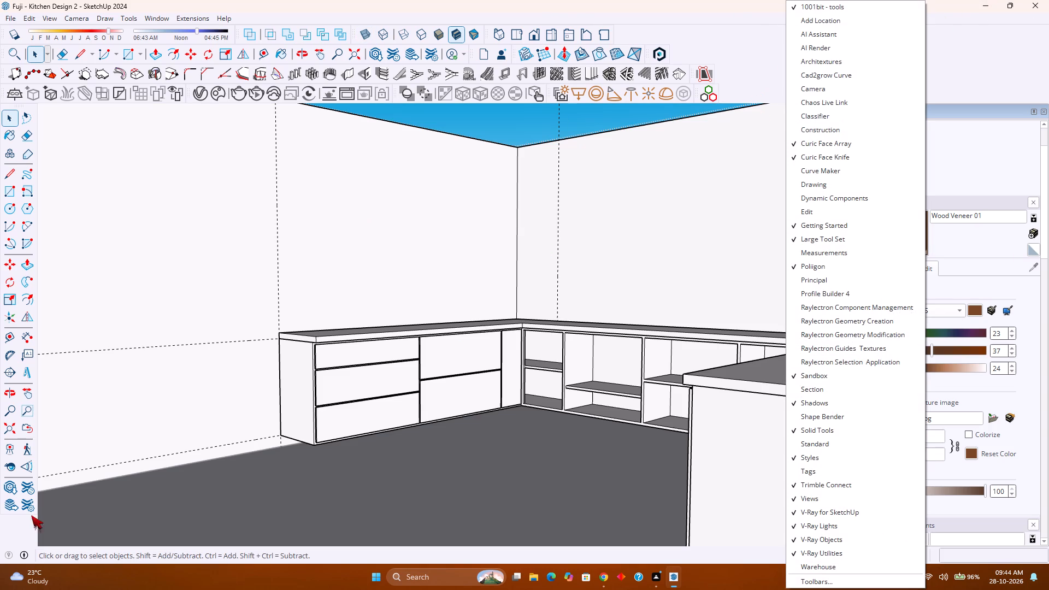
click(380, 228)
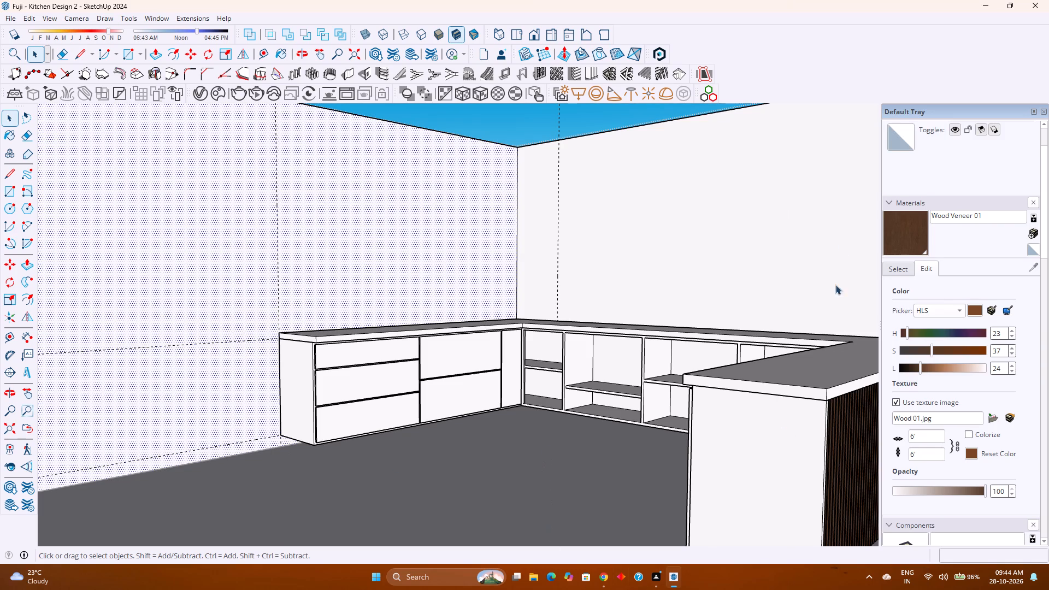
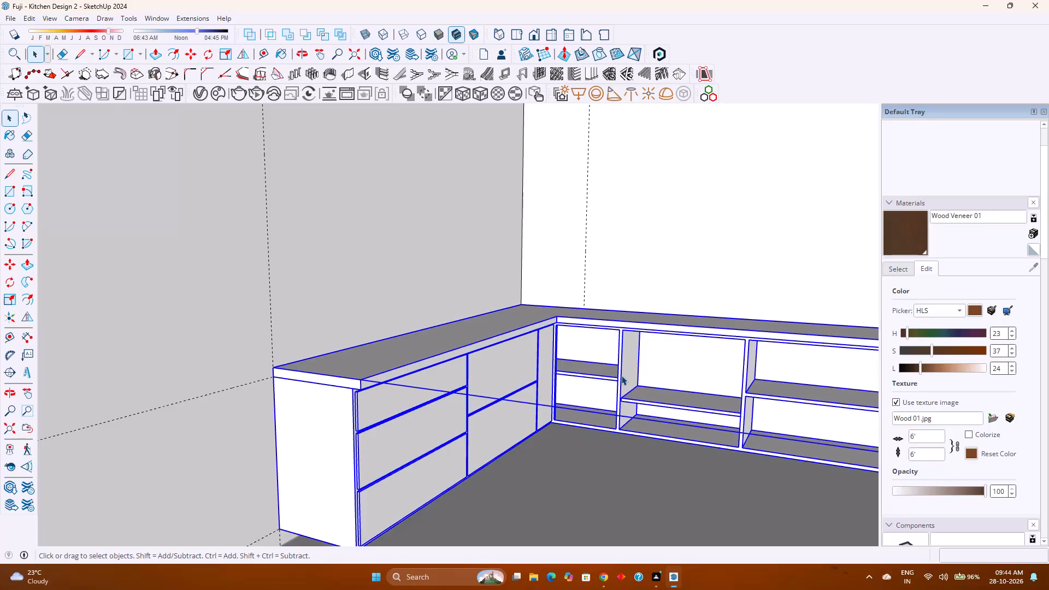
Open the base cabinet group and draw a 2' 7 7/8" by 1' 9" rectangle over the narrow two-shelf bay beside the inside corner.
scroll(621, 375, up, 2)
click(621, 375)
click(621, 375)
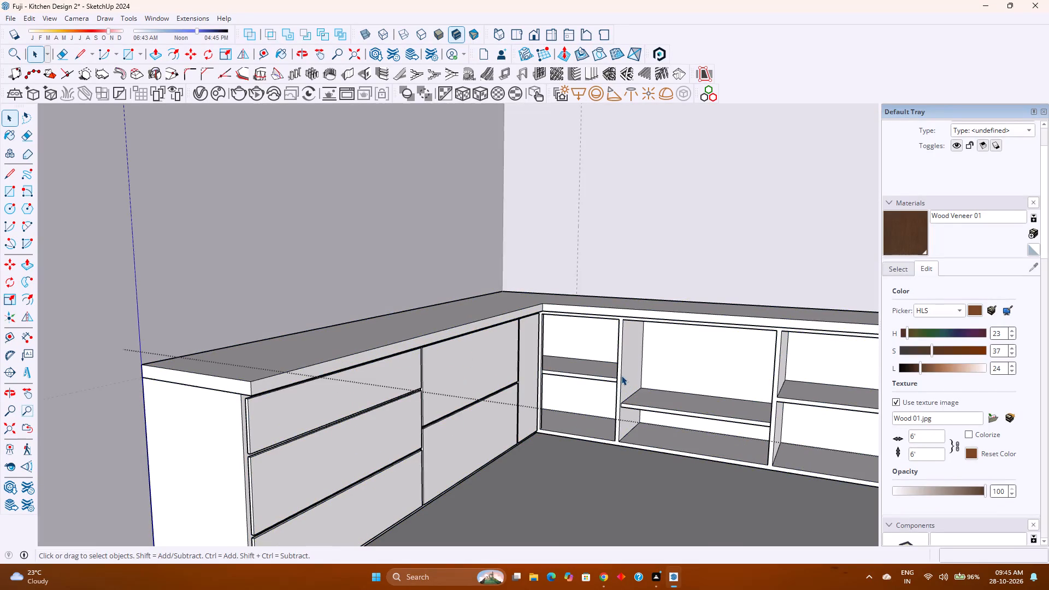
scroll(587, 399, up, 5)
middle_drag(583, 409, 600, 395)
middle_click(600, 395)
shift+middle_drag(601, 392, 491, 437)
middle_drag(488, 438, 511, 426)
scroll(515, 424, up, 3)
shift+middle_drag(515, 423, 472, 430)
shift+middle_click(472, 430)
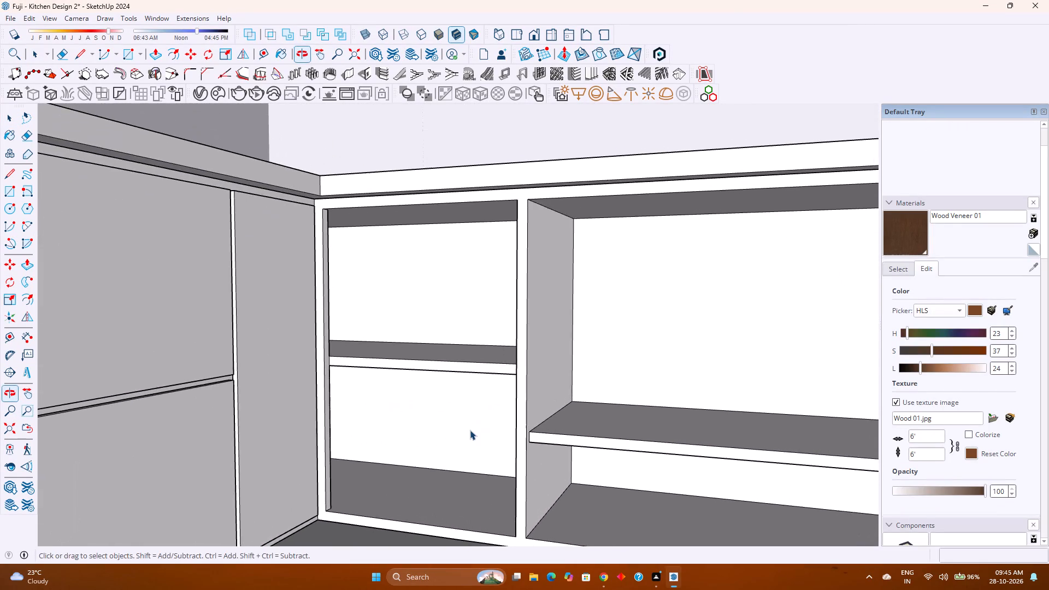
scroll(470, 430, down, 2)
middle_drag(470, 430, 491, 423)
middle_click(491, 423)
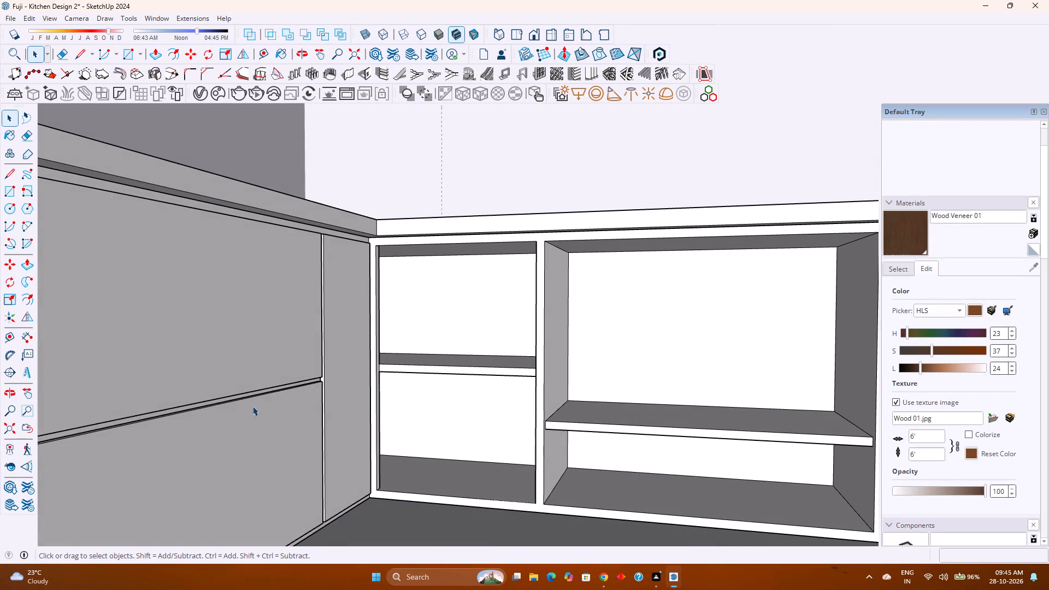
click(126, 50)
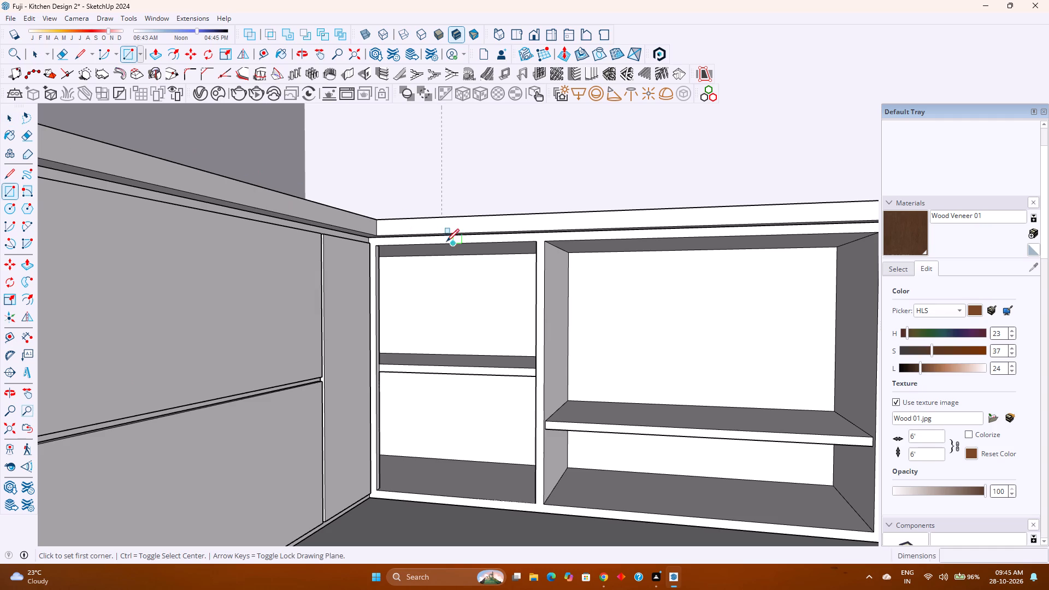
click(382, 246)
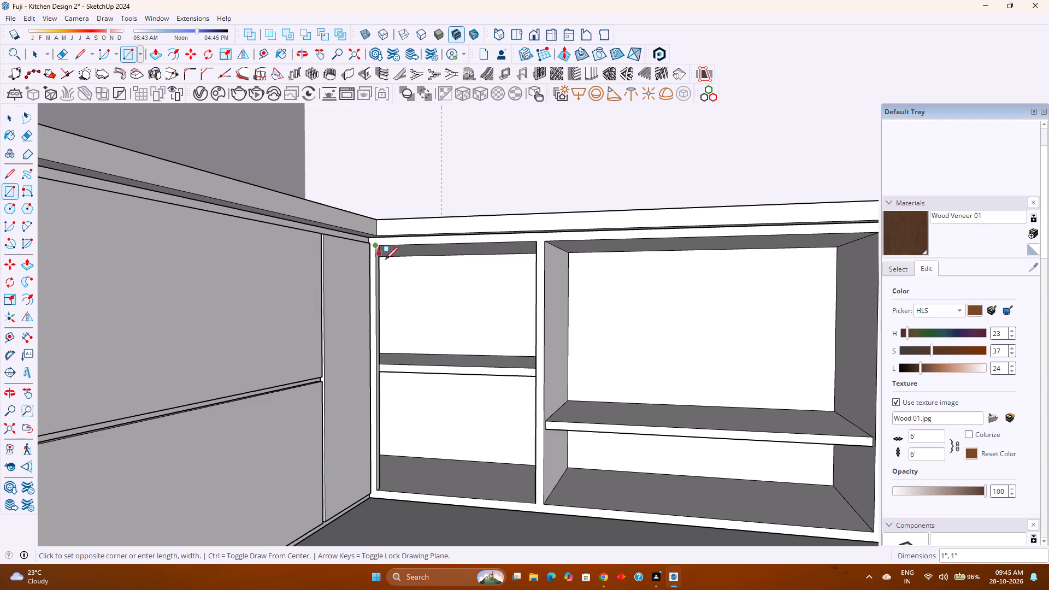
click(534, 501)
Group the new rectangle and extrude its face 1/2" inside that group to form the narrow bay's front panel.
key(space)
double_click(503, 446)
right_click(503, 445)
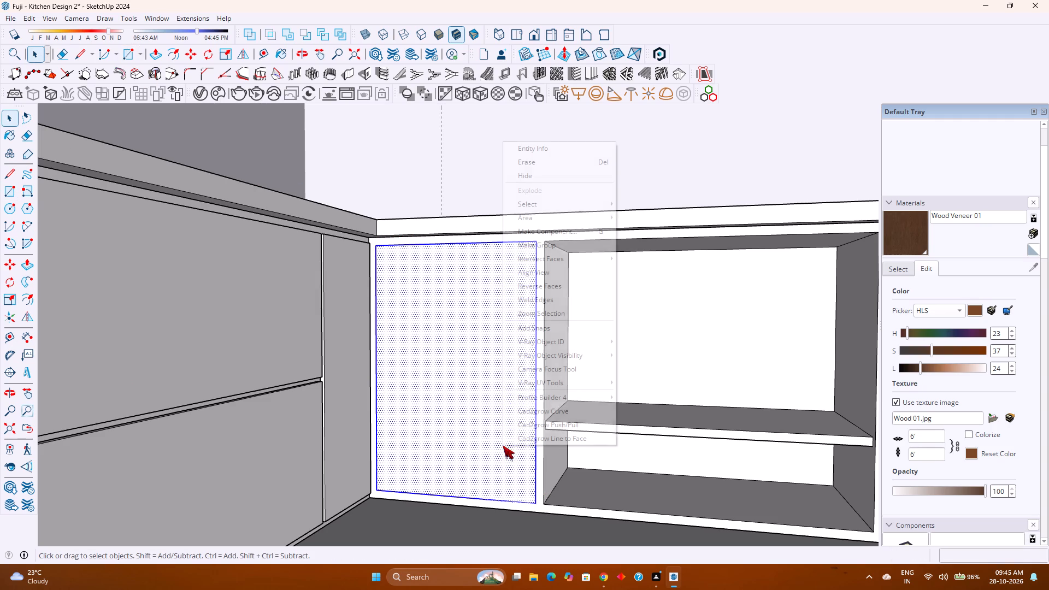
click(550, 247)
double_click(491, 291)
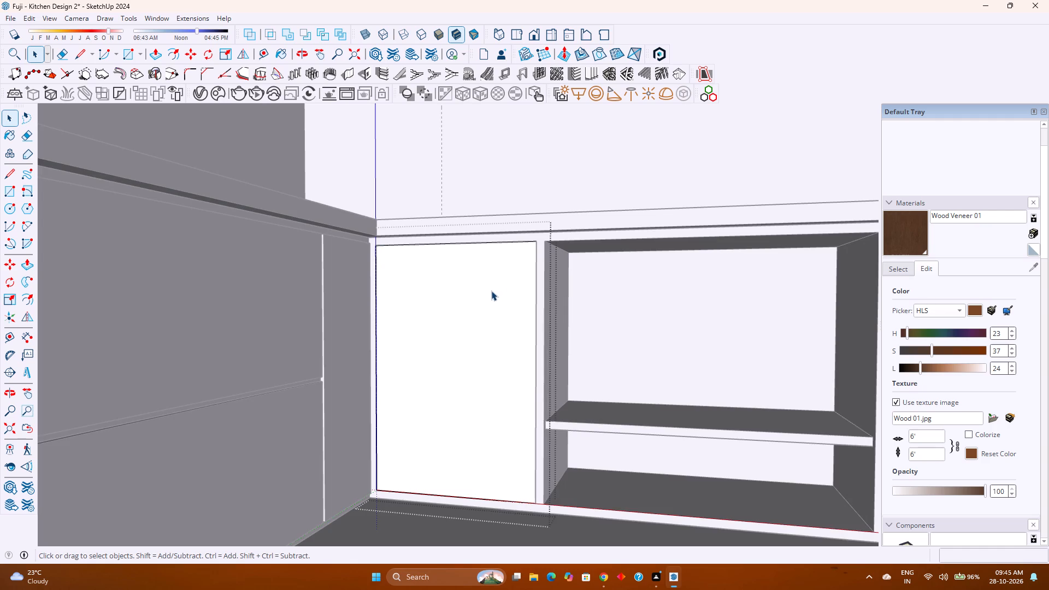
key(p)
click(491, 291)
text(0.5)
key(Return)
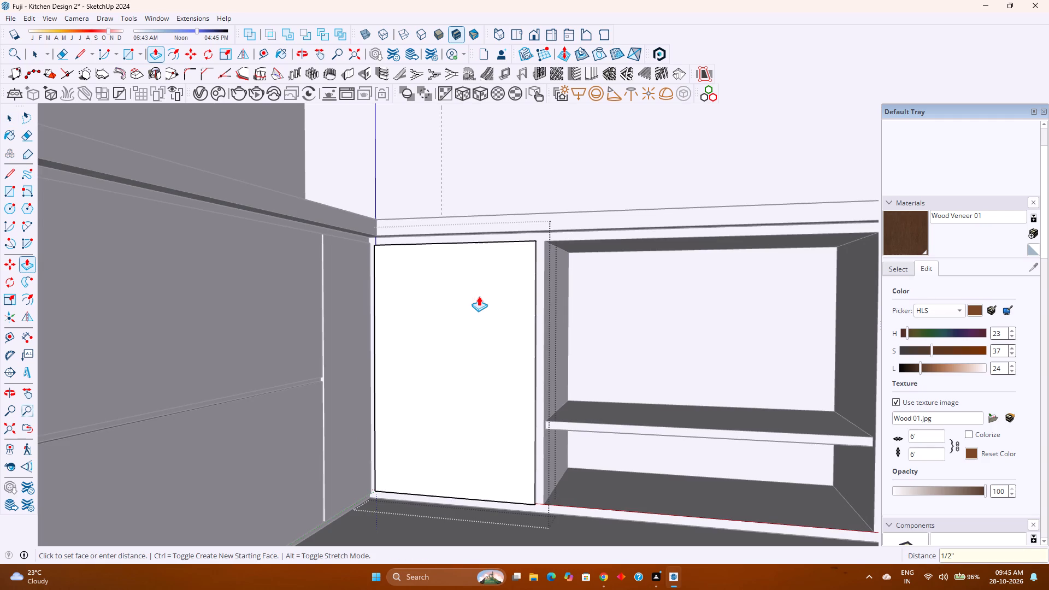
Extend the narrow bay panel's top face by 1/4", level with the top of the adjoining corner panel.
scroll(517, 238, up, 4)
scroll(302, 273, up, 3)
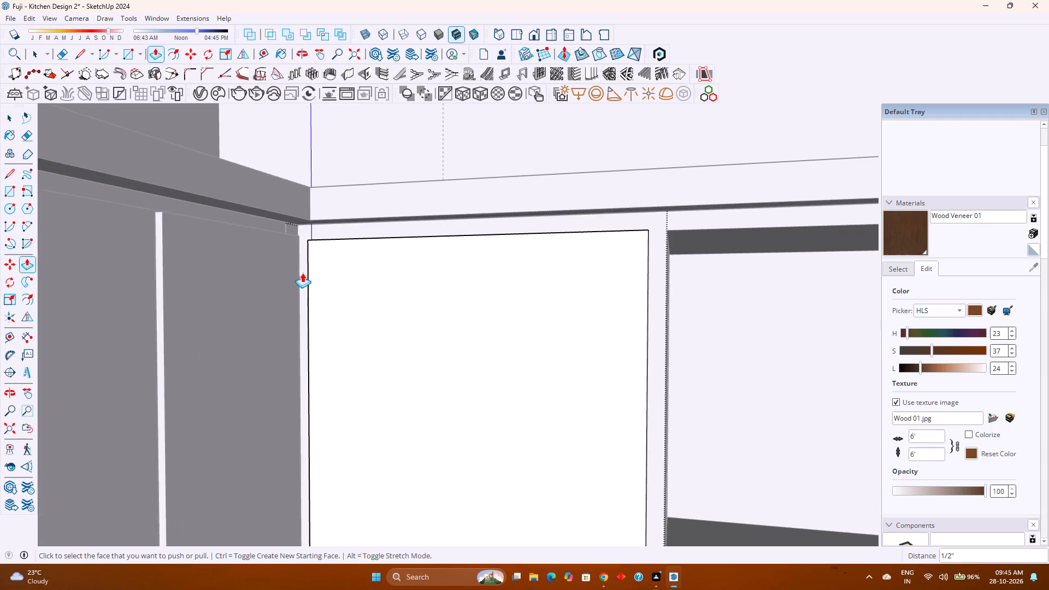
scroll(302, 273, up, 3)
middle_drag(302, 272, 313, 357)
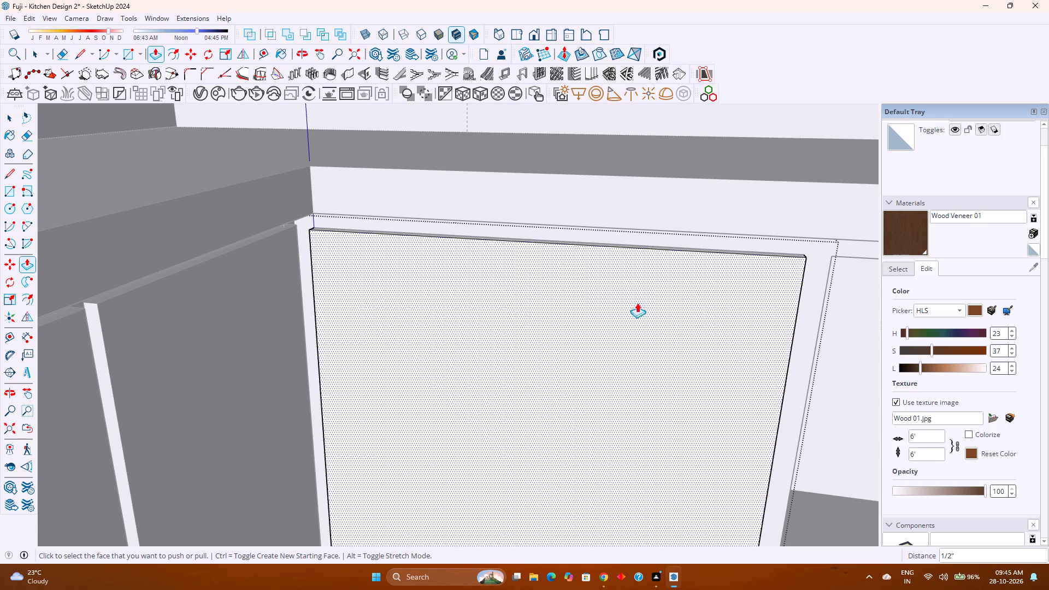
scroll(316, 246, up, 10)
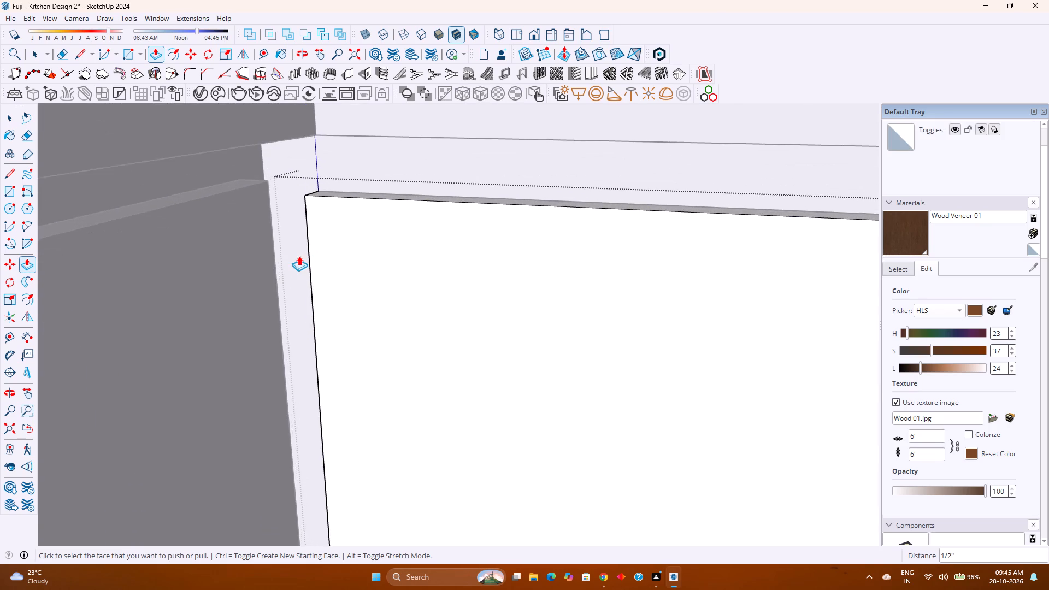
middle_click(299, 256)
middle_drag(299, 256, 320, 249)
scroll(529, 439, down, 1)
middle_drag(515, 435, 287, 388)
middle_click(287, 388)
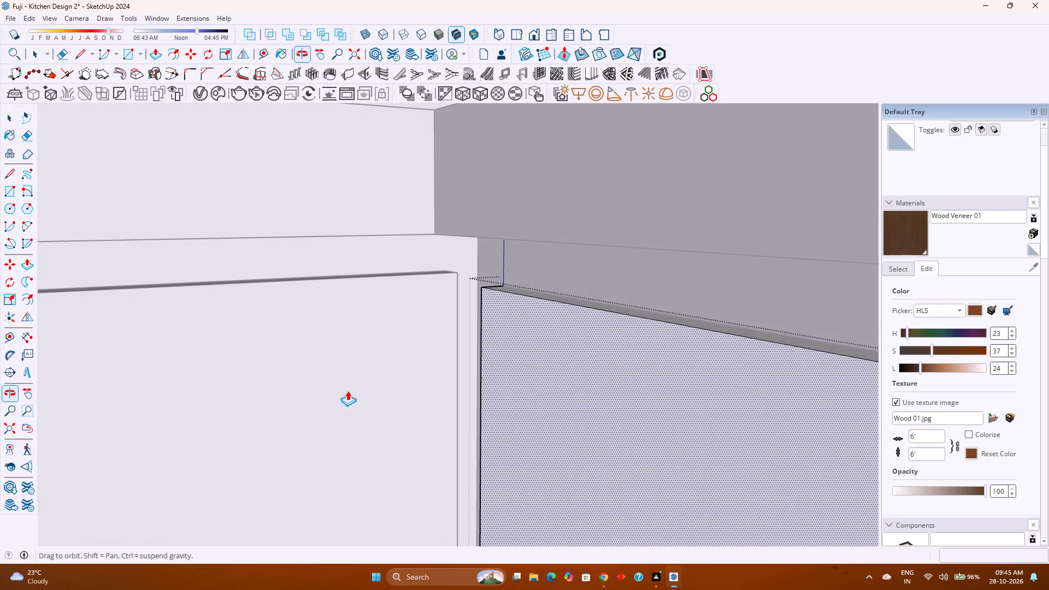
click(559, 298)
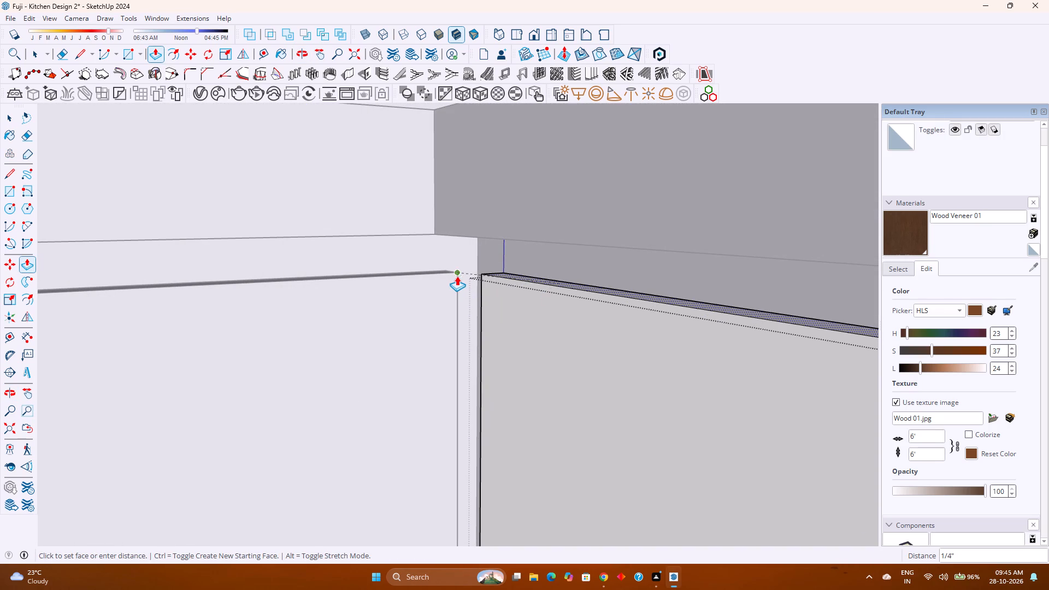
click(455, 274)
Extend the narrow bay panel's side face next to the inside corner by the same 1/4".
scroll(450, 327, up, 4)
middle_drag(454, 328, 590, 316)
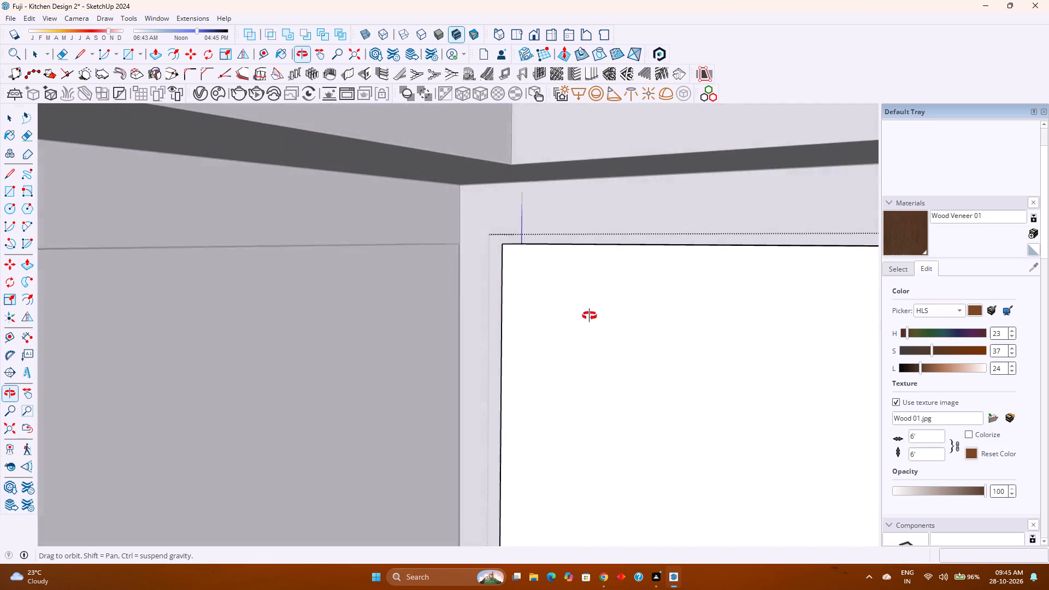
middle_drag(590, 316, 646, 310)
middle_click(647, 310)
scroll(495, 309, up, 5)
middle_drag(497, 309, 606, 313)
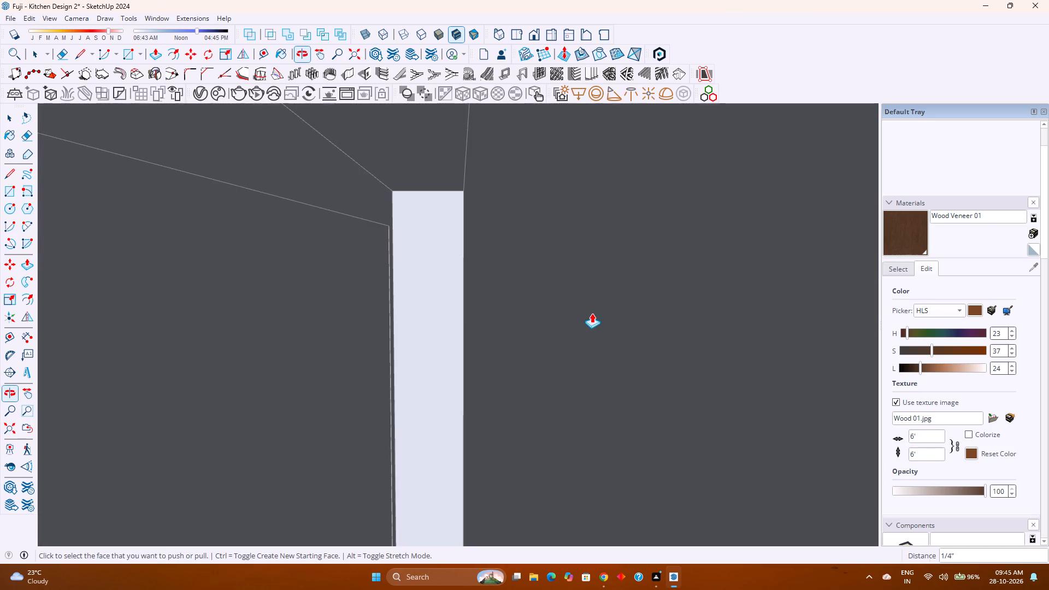
middle_drag(605, 316, 531, 324)
middle_click(531, 324)
scroll(695, 311, up, 6)
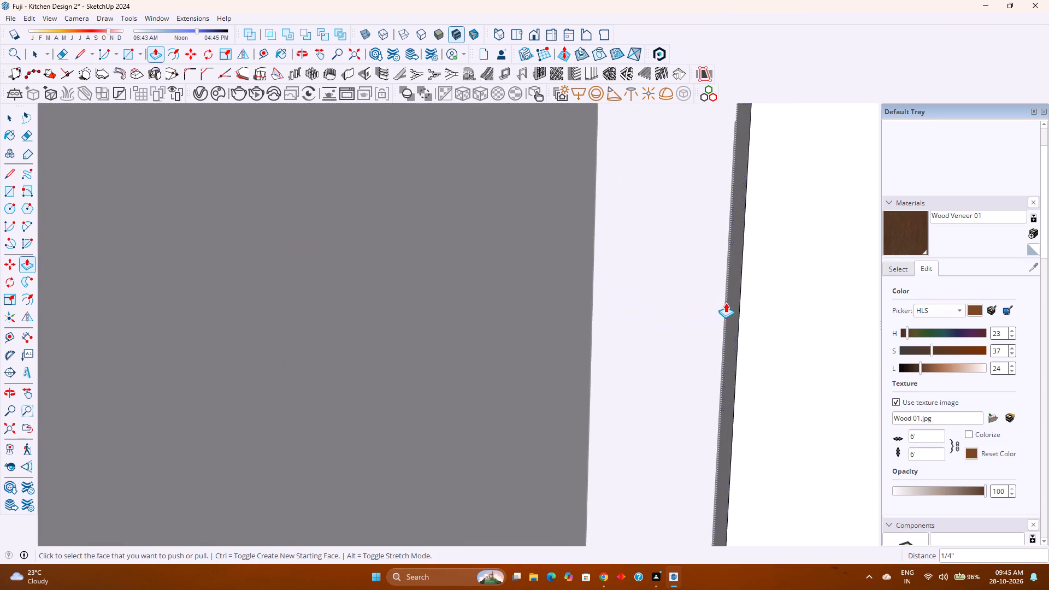
double_click(730, 299)
Extend the panel's other side face, next to the open shelf bay, by the same 1/4" and leave the panel's group.
scroll(568, 351, down, 18)
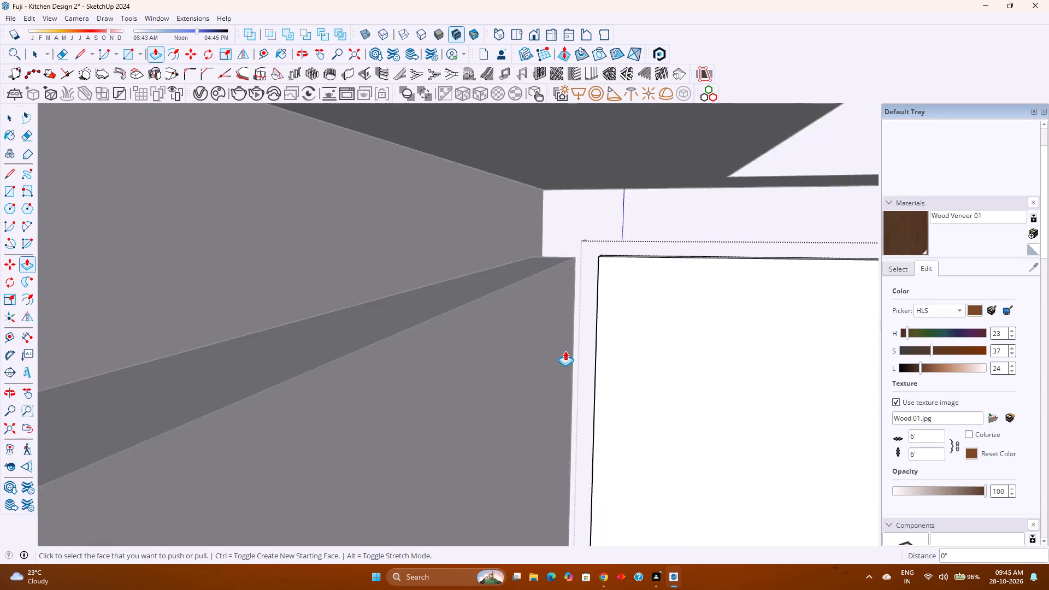
scroll(565, 351, down, 4)
click(4, 434)
middle_drag(289, 422, 255, 422)
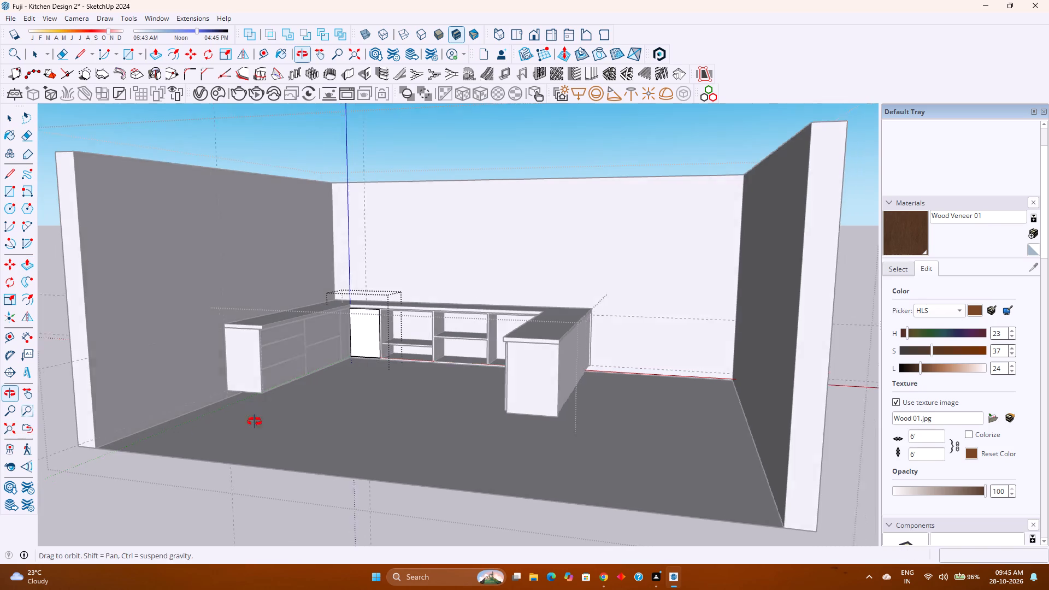
middle_drag(255, 422, 241, 422)
scroll(396, 305, up, 14)
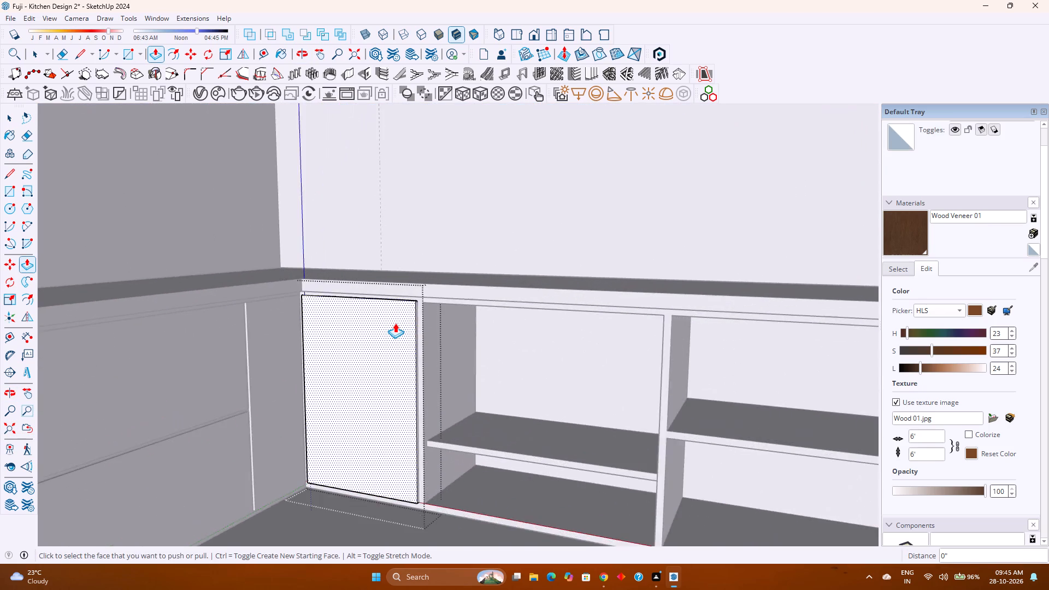
scroll(395, 323, up, 4)
middle_drag(394, 337, 362, 366)
middle_click(362, 366)
scroll(364, 373, up, 3)
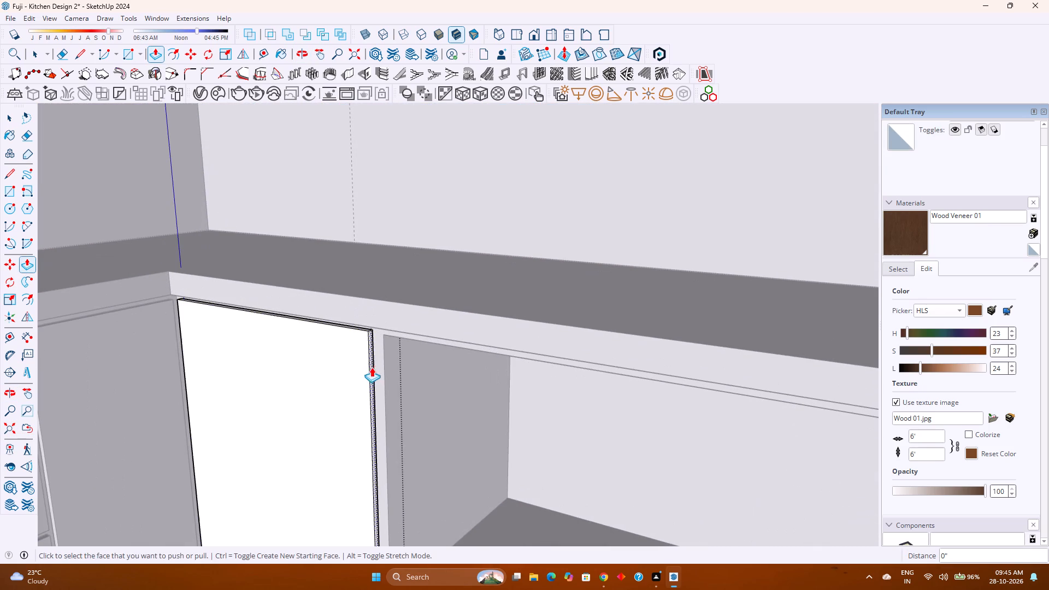
scroll(370, 361, up, 8)
double_click(372, 349)
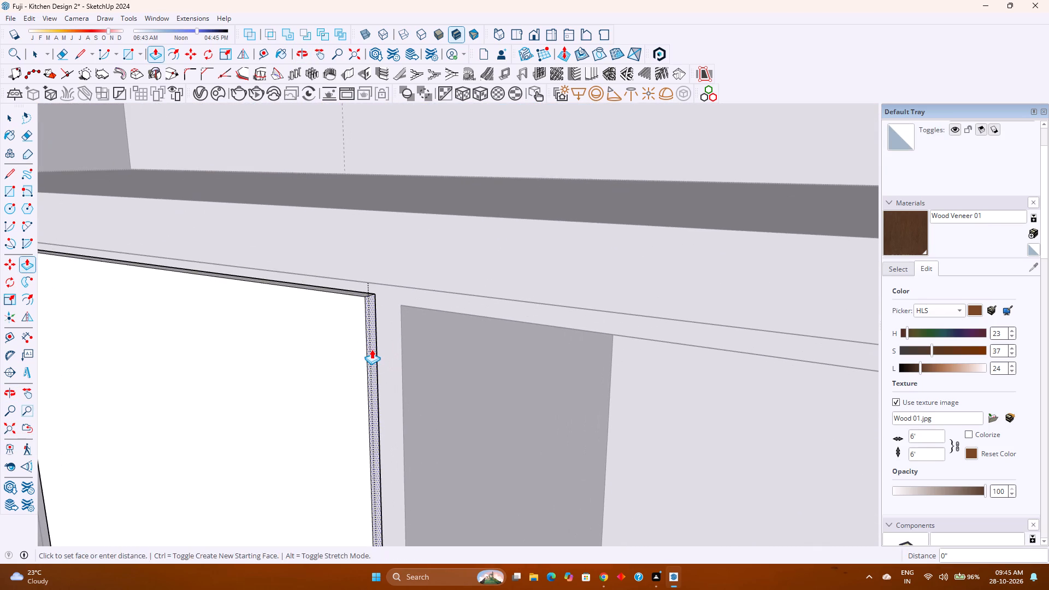
key(space)
key(Escape)
scroll(365, 349, down, 4)
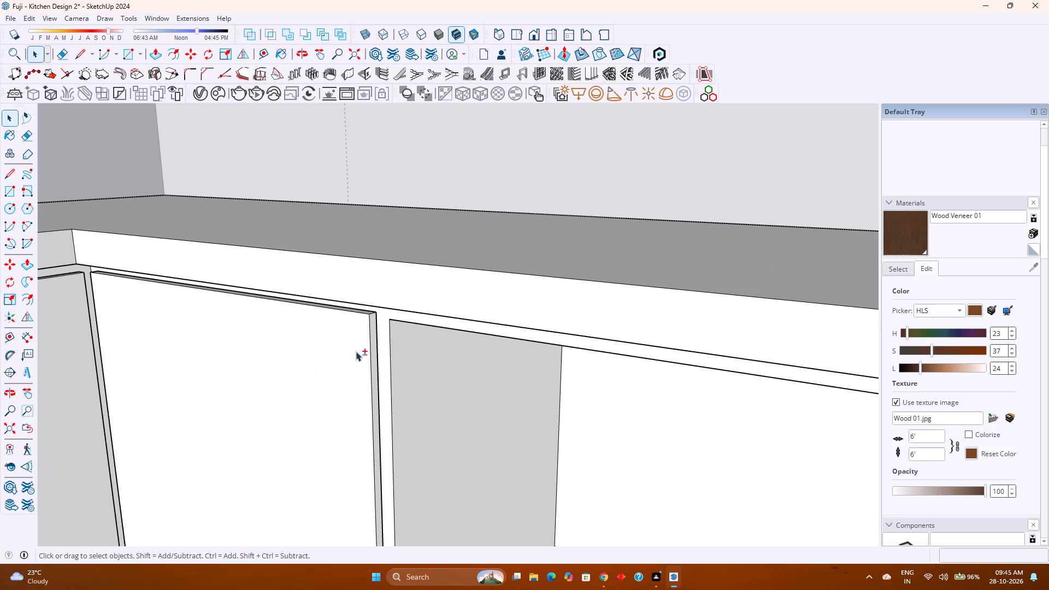
Examine the new panel's edges and gaps, and the remaining open bays along the back cabinet run.
shift+middle_drag(274, 368, 524, 418)
shift+middle_drag(537, 424, 544, 428)
shift+middle_drag(550, 429, 560, 433)
scroll(331, 346, up, 4)
middle_drag(322, 346, 412, 347)
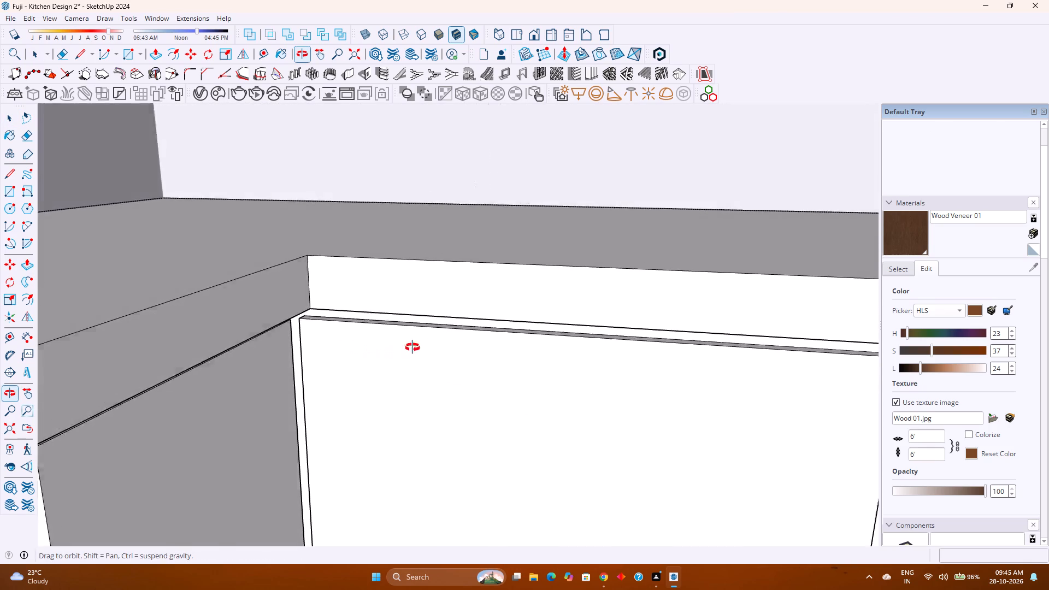
middle_drag(412, 347, 405, 344)
scroll(405, 344, down, 1)
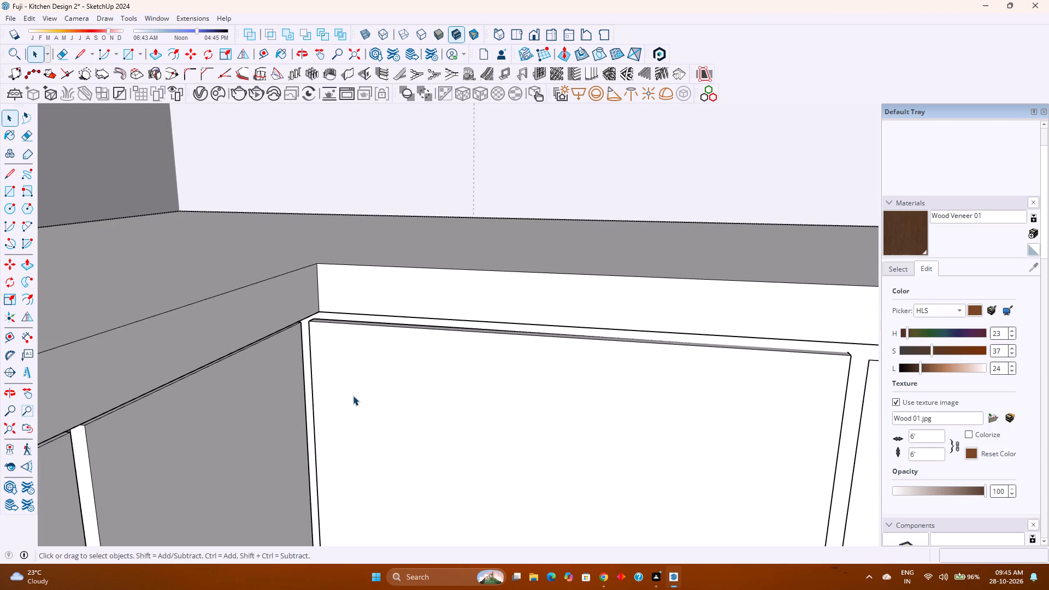
scroll(353, 396, down, 7)
middle_drag(425, 405, 298, 367)
middle_click(297, 366)
scroll(293, 362, down, 5)
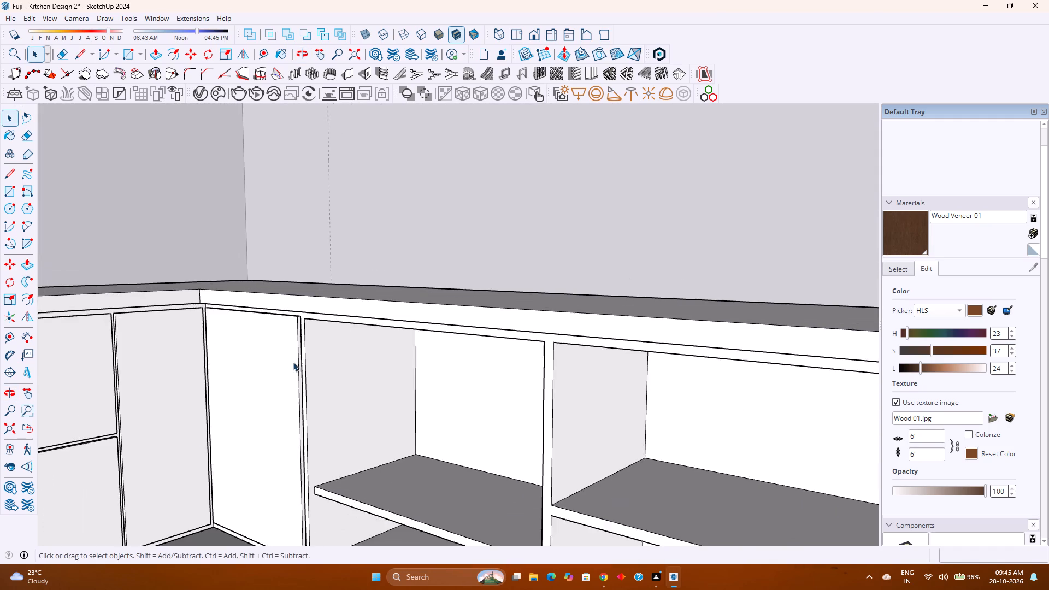
shift+middle_drag(279, 375, 341, 335)
middle_drag(343, 334, 347, 332)
scroll(355, 330, down, 2)
middle_drag(267, 375, 386, 333)
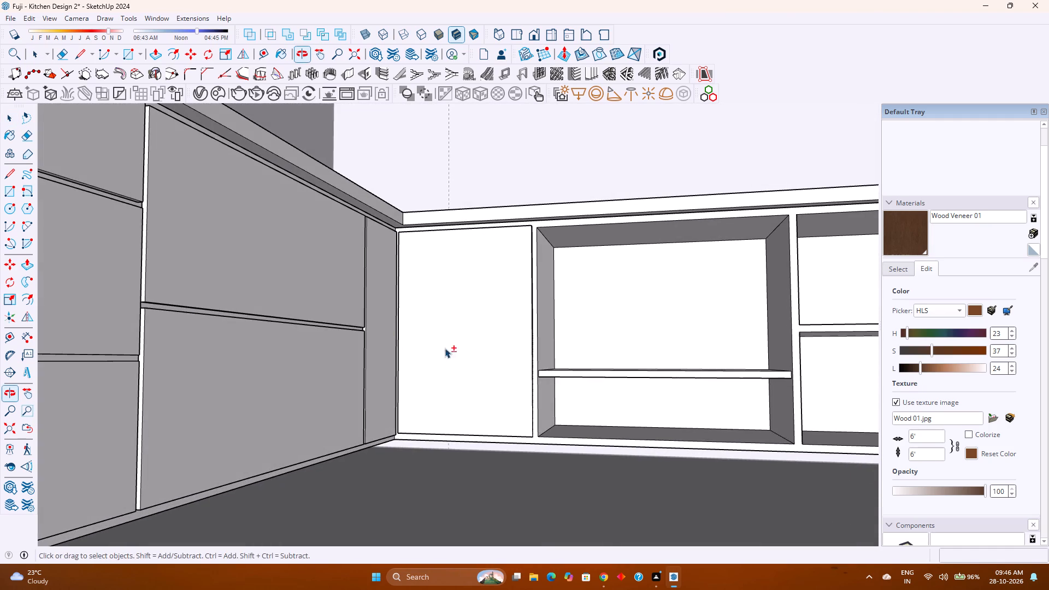
shift+middle_drag(478, 355, 345, 365)
scroll(355, 376, down, 4)
shift+middle_drag(398, 371, 288, 370)
scroll(288, 370, down, 1)
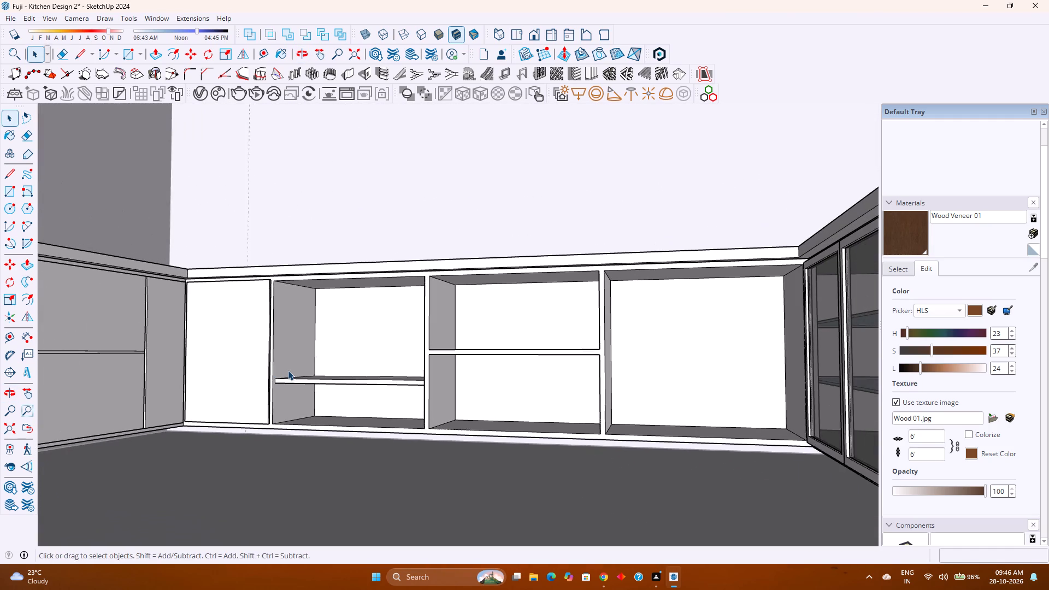
middle_drag(287, 370, 334, 365)
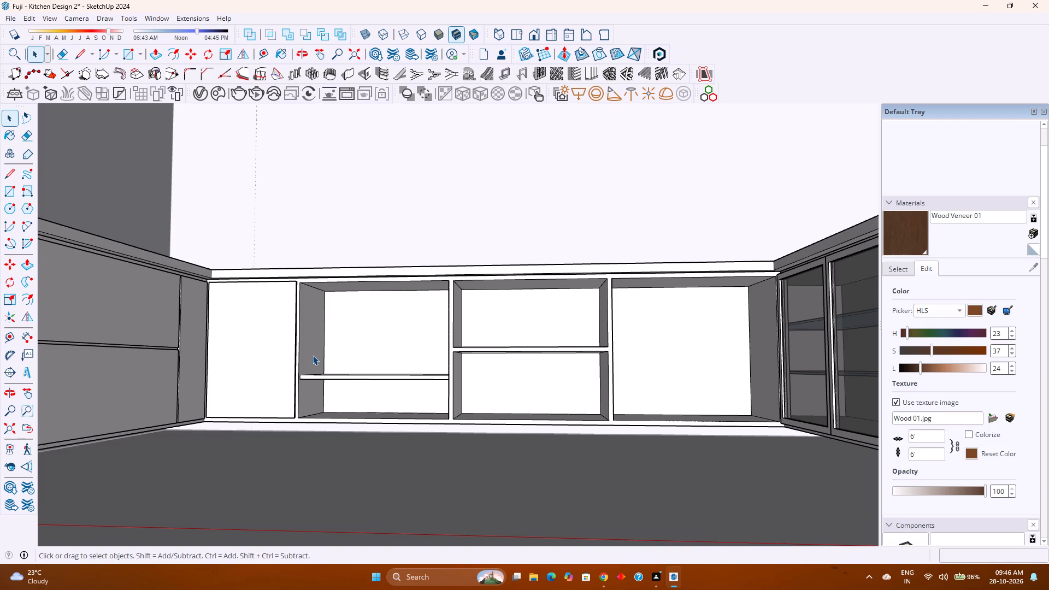
middle_drag(324, 327, 333, 379)
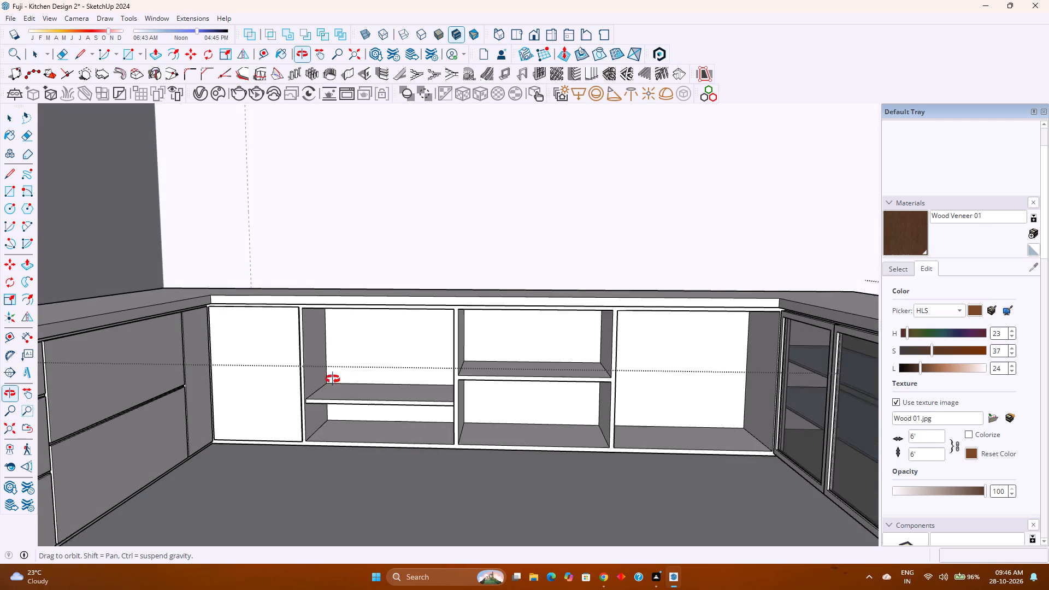
middle_drag(333, 379, 333, 381)
middle_click(333, 381)
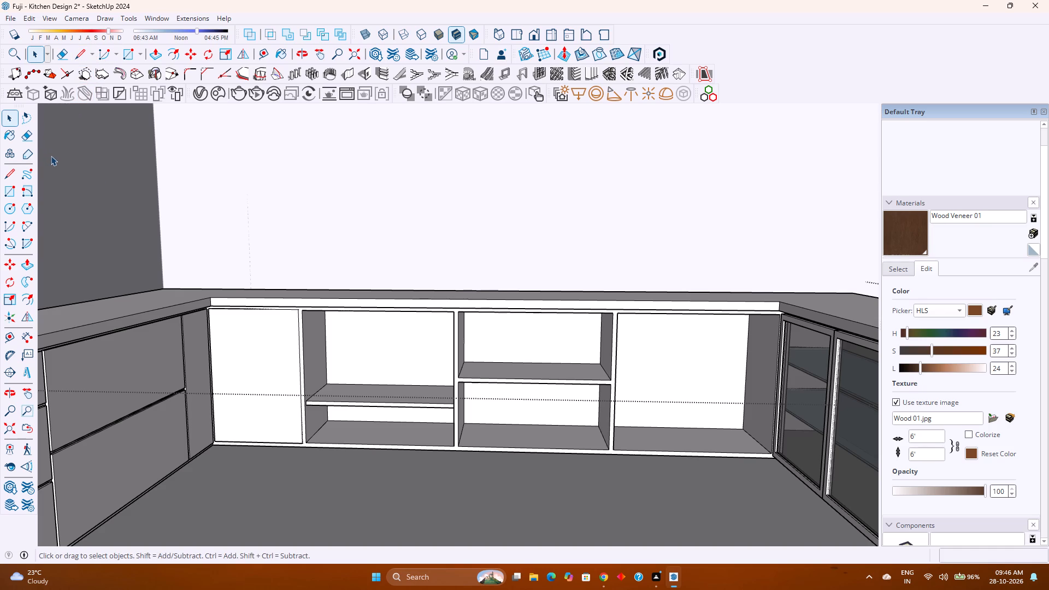
Draw a 2' 11 1/2" by 2' 7 7/8" rectangle over the open shelf bay next to the new panel.
click(273, 321)
scroll(300, 321, up, 5)
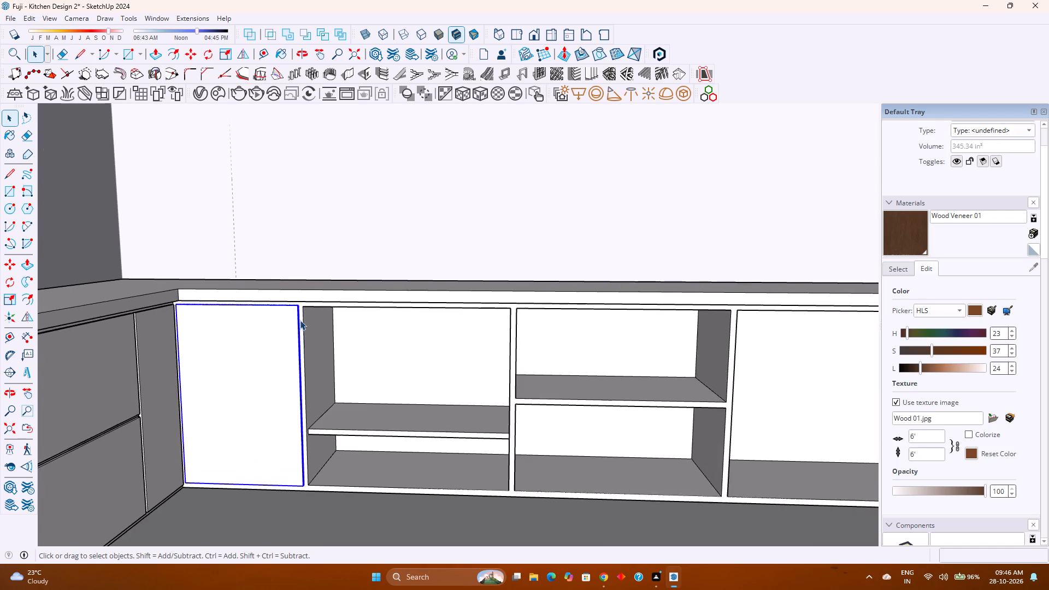
scroll(300, 320, up, 8)
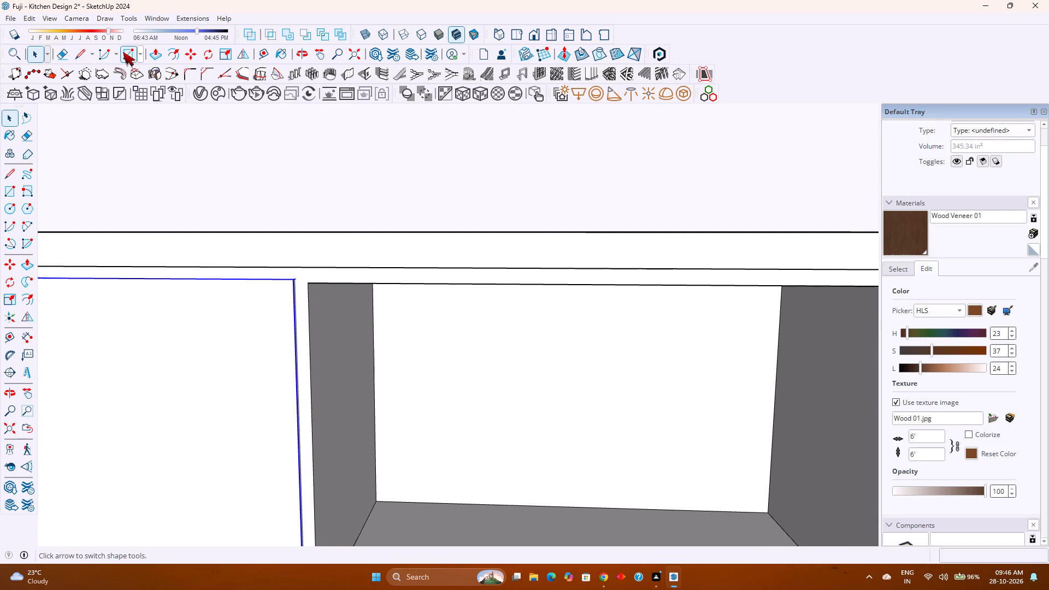
click(123, 52)
click(312, 280)
scroll(328, 282, down, 5)
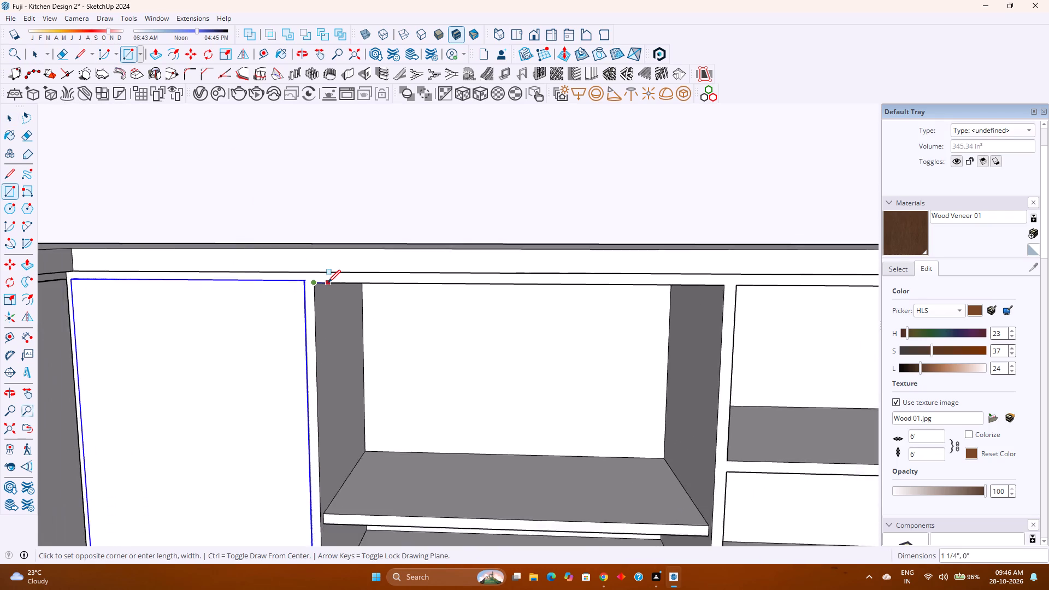
scroll(328, 282, down, 6)
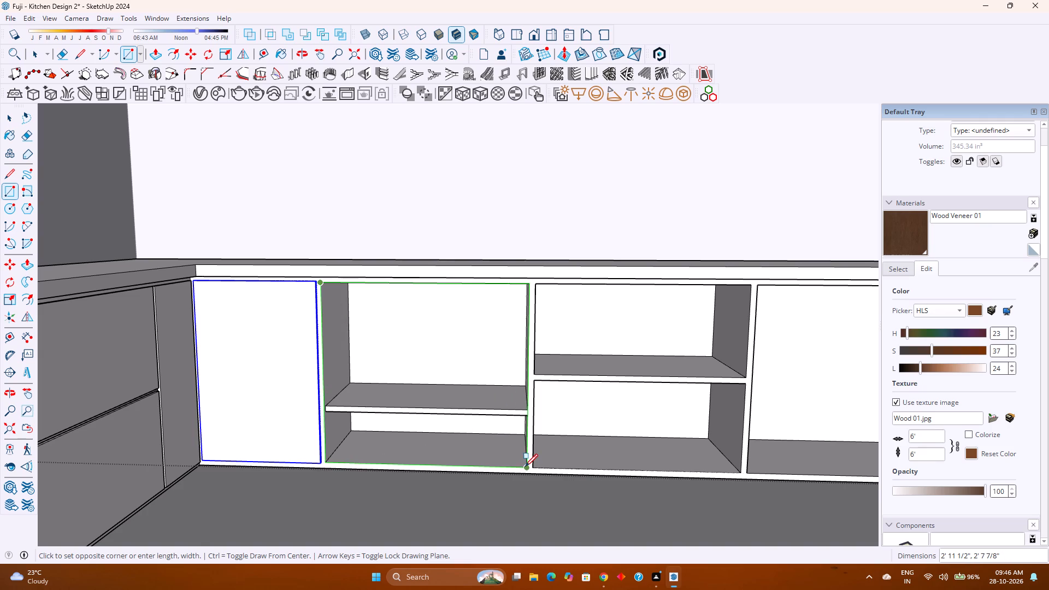
click(525, 467)
Make the new rectangle over the open shelf bay, face and edges together, into a group.
key(space)
double_click(473, 404)
right_click(472, 403)
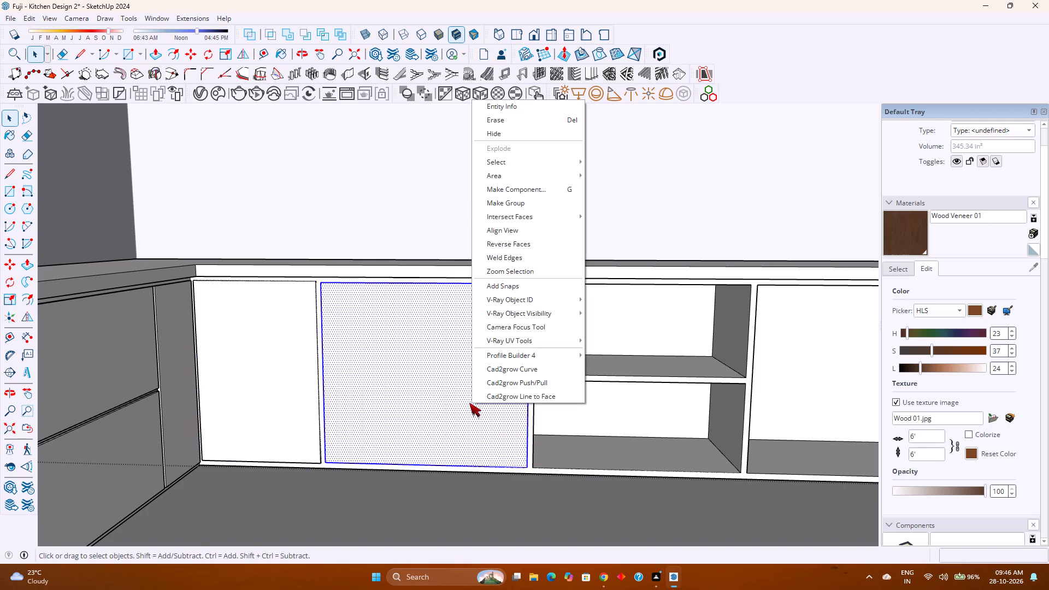
click(523, 199)
Push/pull the grouped face out 1/2", flush with the front of the neighbouring narrow panel.
double_click(456, 340)
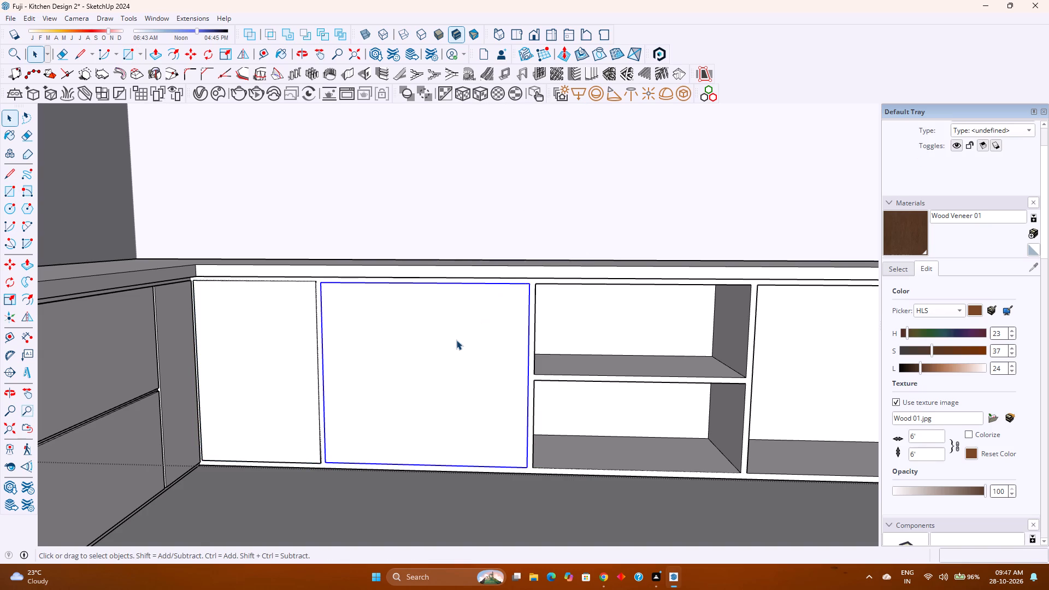
key(p)
click(456, 340)
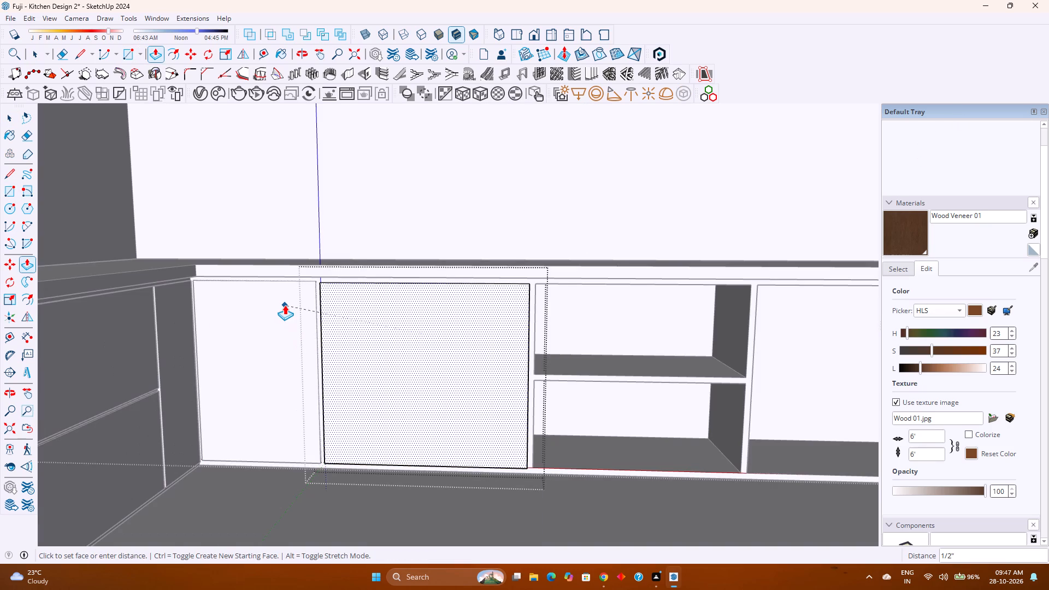
click(285, 305)
Extend the new panel's side face next to the narrow panel by 0.25".
scroll(327, 288, up, 8)
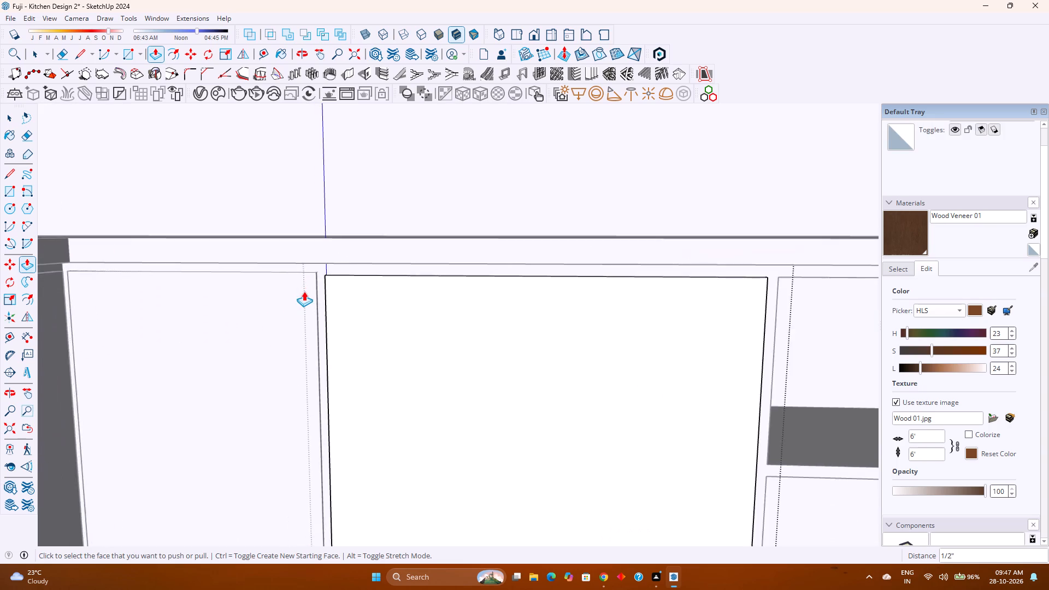
scroll(304, 291, up, 2)
middle_drag(304, 291, 424, 299)
middle_click(424, 299)
scroll(318, 298, up, 11)
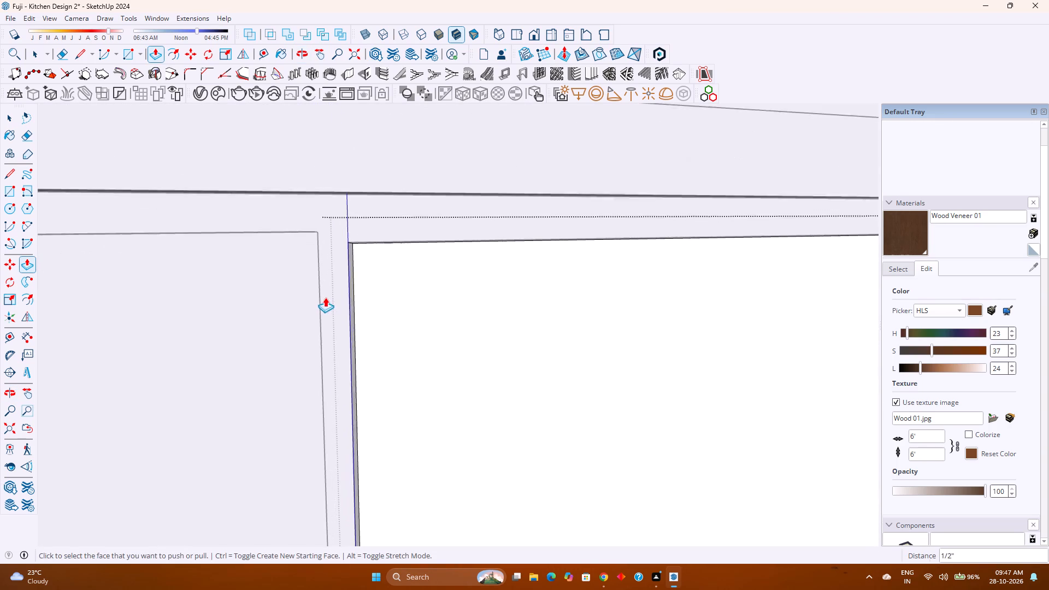
middle_drag(328, 297, 357, 302)
middle_click(357, 302)
click(355, 275)
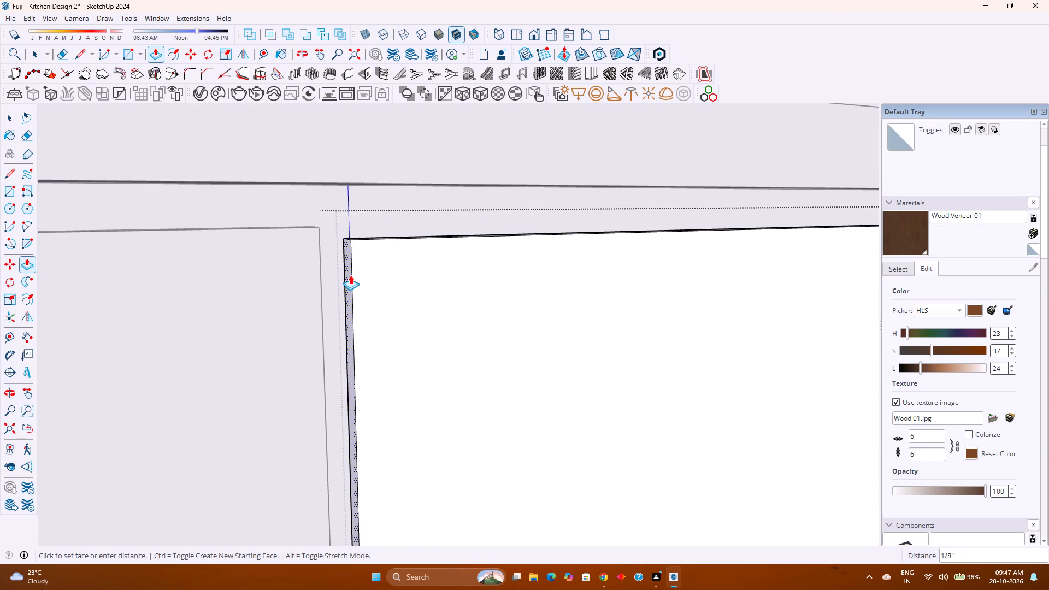
text(0.)
key(2)
key(5)
key(Return)
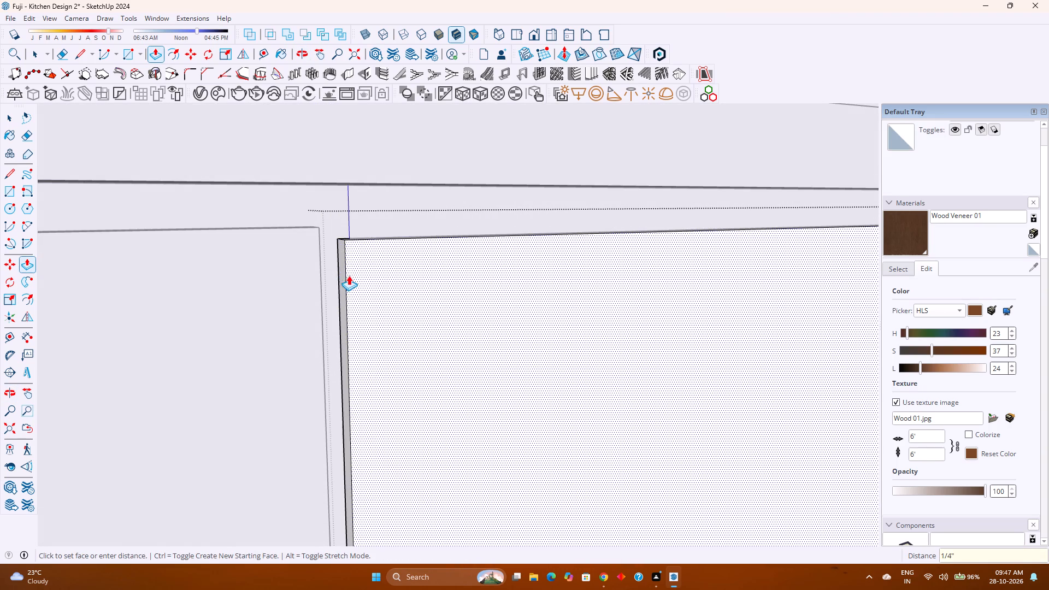
Extend the new panel's top face by the same 1/4".
scroll(350, 245, up, 6)
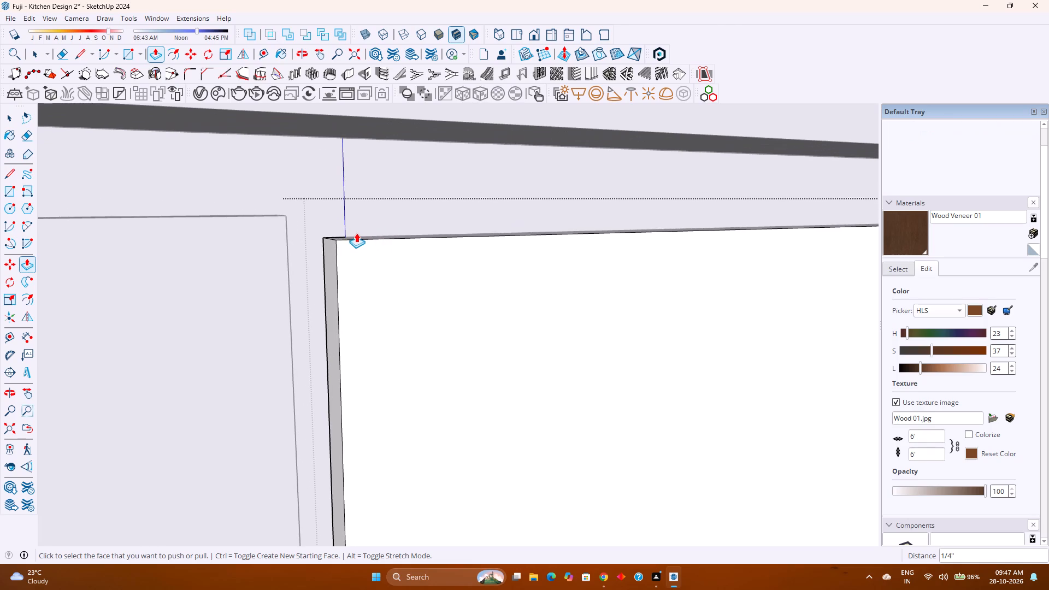
middle_drag(356, 233, 376, 252)
double_click(354, 239)
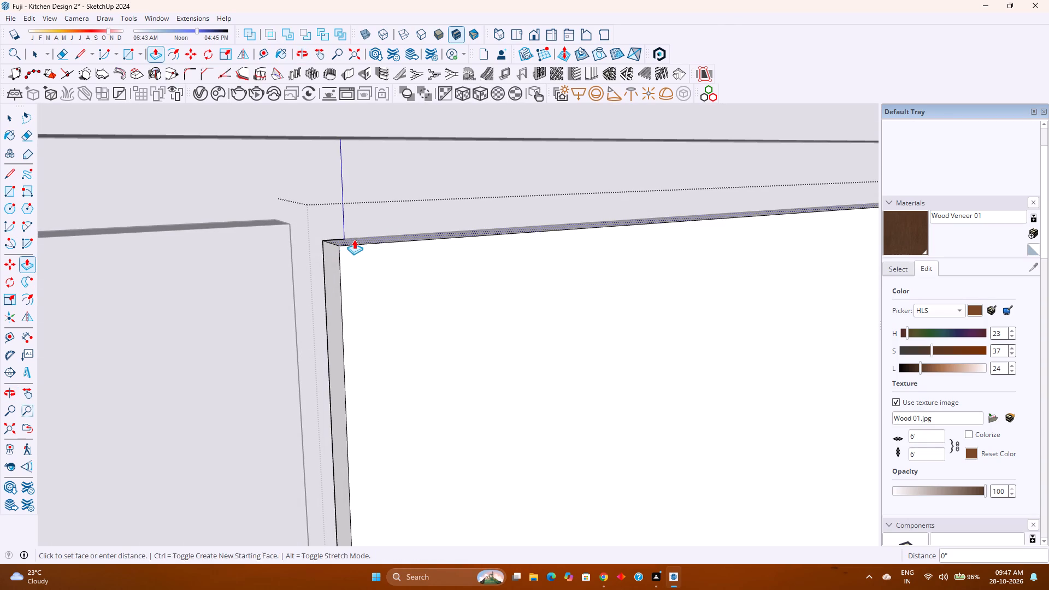
Extend the new panel's other side face, next to the remaining open shelf bay, by the same 1/4".
scroll(330, 263, down, 14)
middle_drag(464, 334, 347, 324)
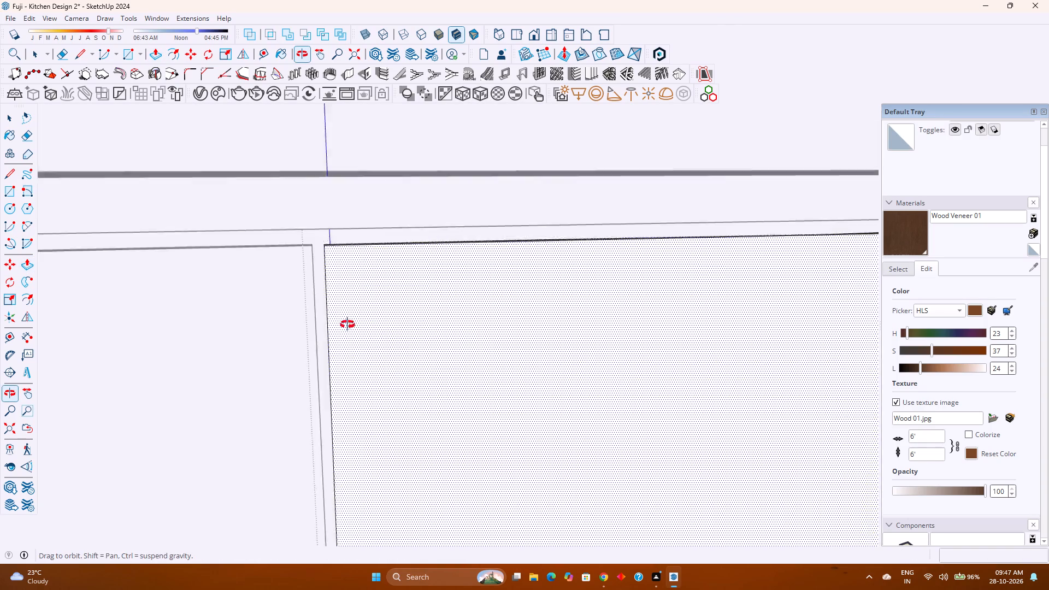
middle_drag(347, 324, 326, 322)
middle_click(325, 322)
scroll(320, 320, down, 11)
middle_drag(497, 378, 232, 361)
middle_click(232, 361)
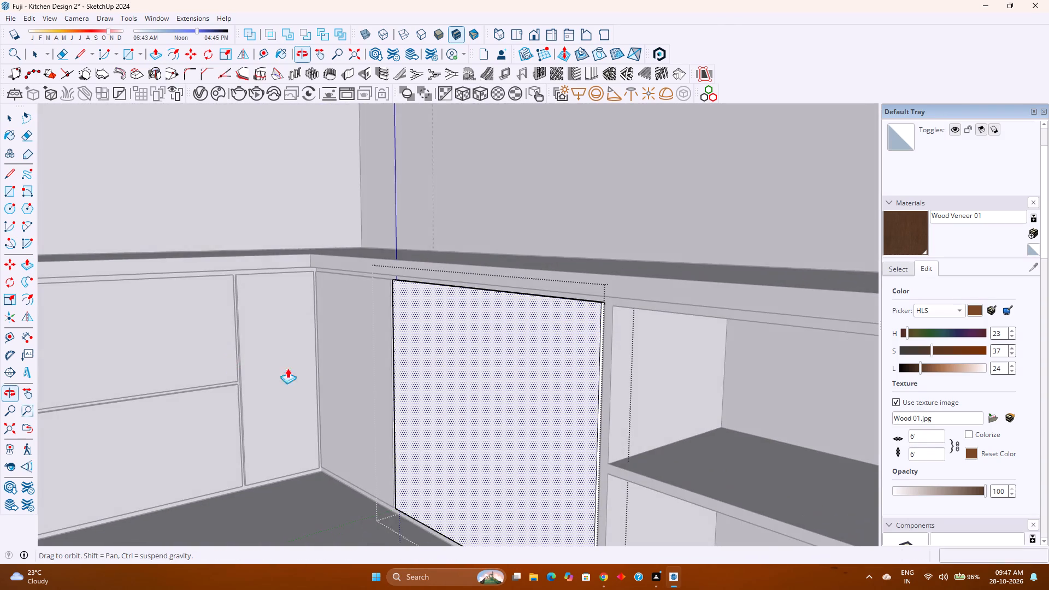
scroll(552, 352, up, 4)
double_click(614, 334)
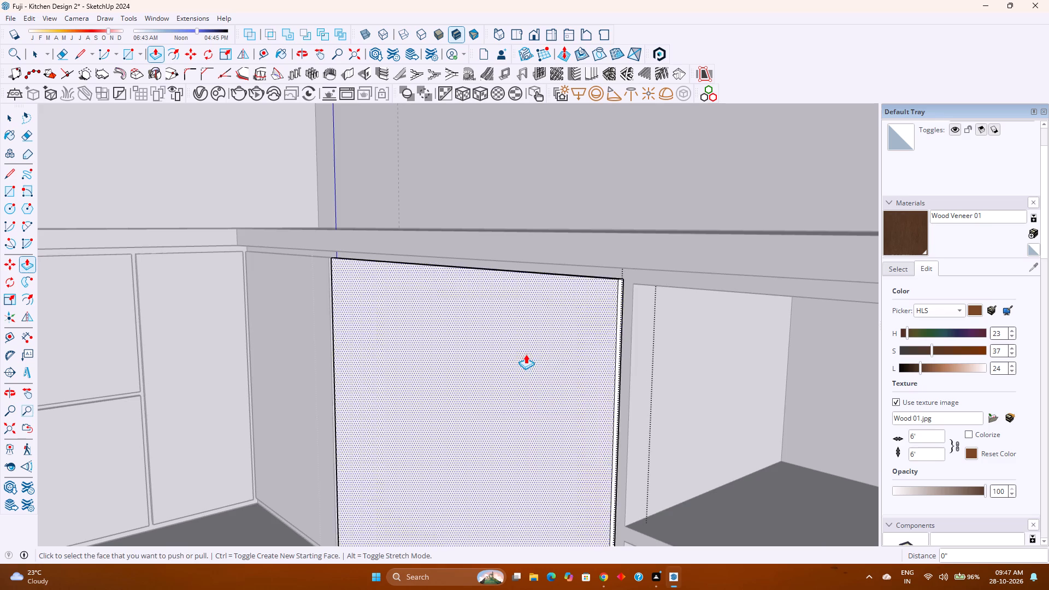
Extend the new panel's bottom face by the same 1/4" and leave the panel's group.
scroll(526, 354, down, 4)
middle_drag(462, 405, 528, 356)
scroll(531, 467, up, 9)
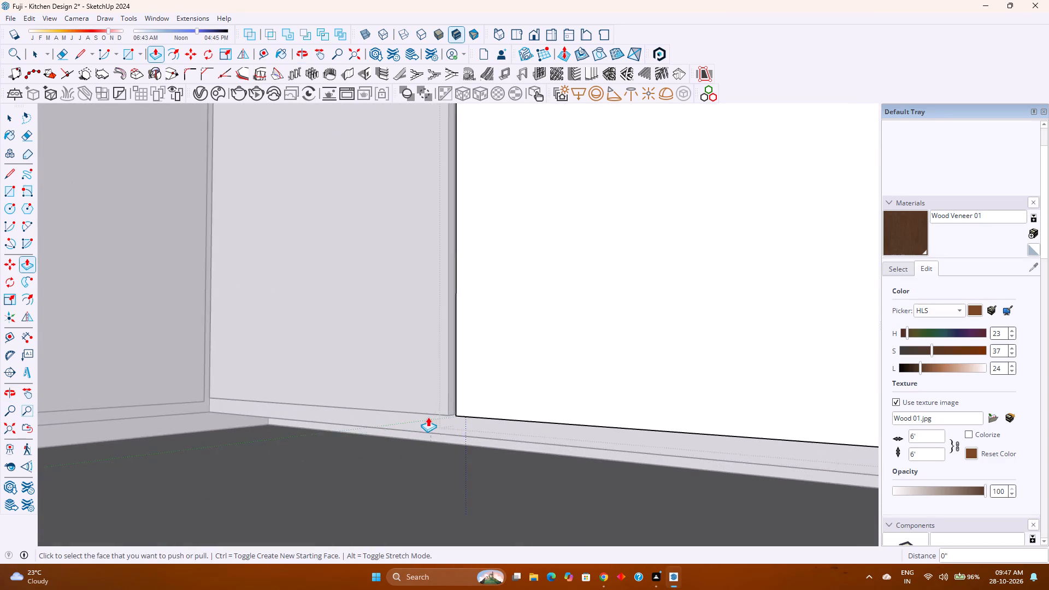
middle_drag(428, 417, 443, 348)
middle_click(443, 348)
middle_drag(457, 388, 487, 487)
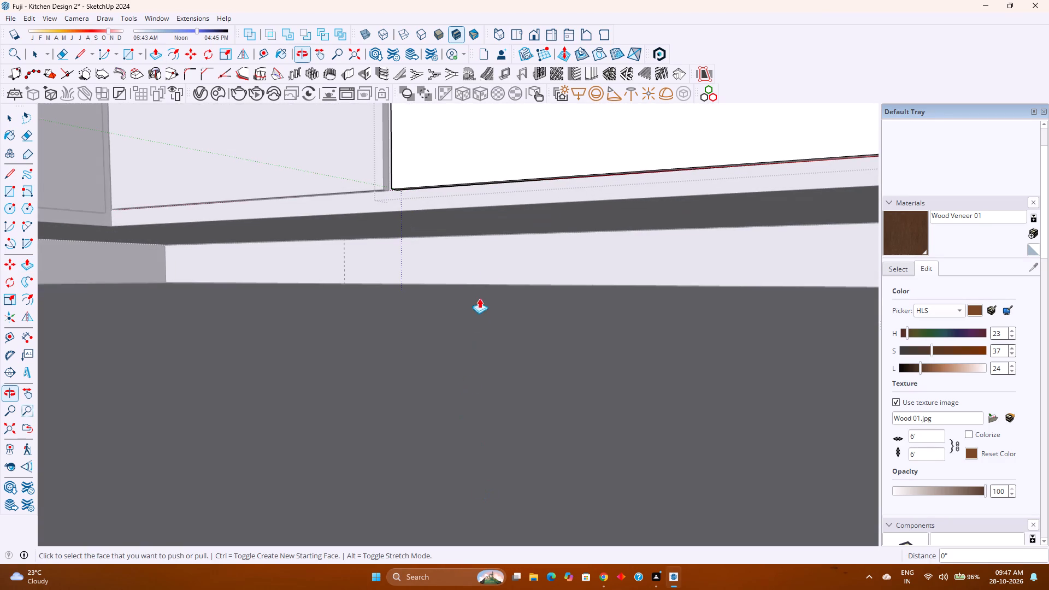
scroll(487, 188, up, 4)
scroll(347, 158, up, 12)
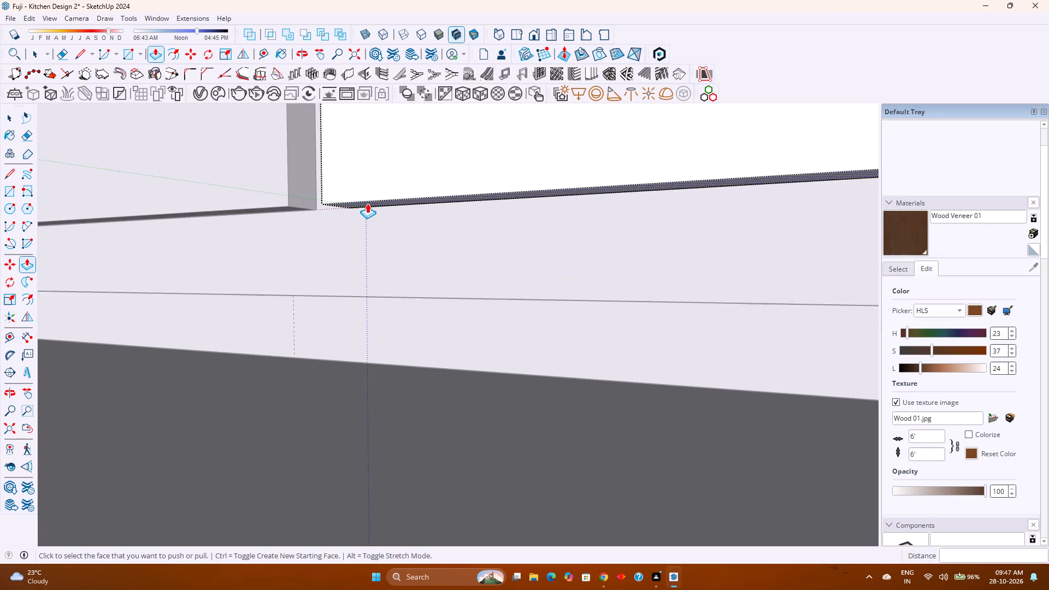
double_click(367, 203)
key(space)
key(Escape)
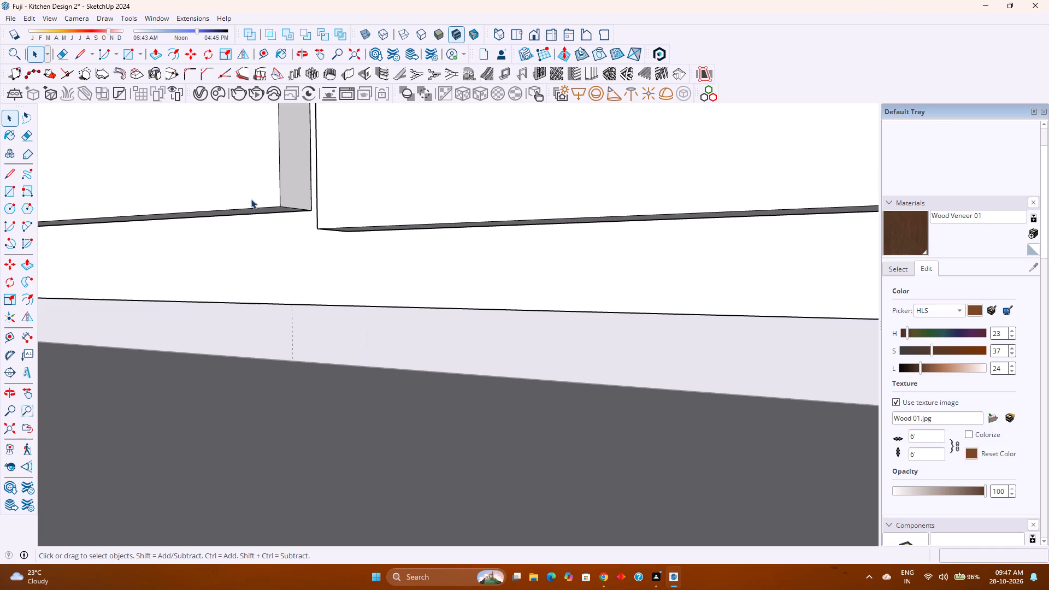
Extend the neighbouring narrow panel's bottom face by the same 1/4" and leave its group.
double_click(246, 193)
key(p)
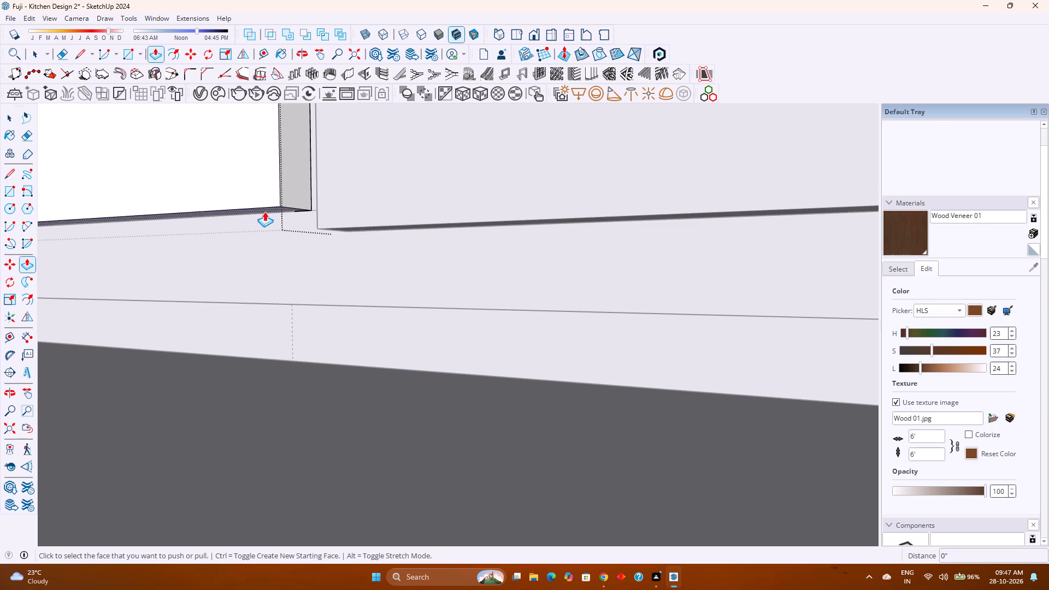
double_click(264, 211)
key(space)
key(Escape)
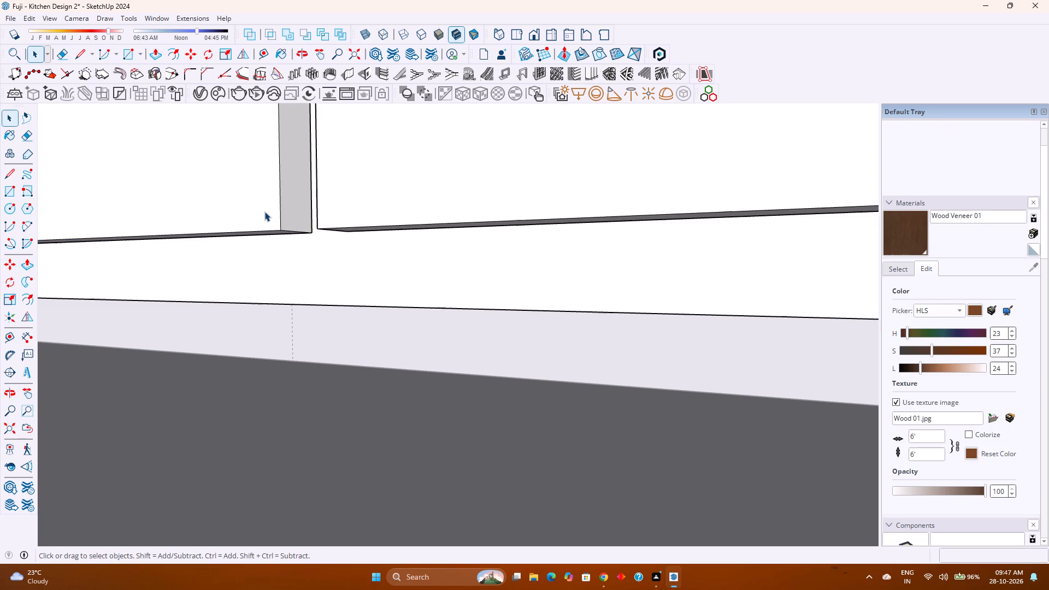
Examine the bottom edges of the two adjacent panels, the gap between them and the wide panel's full front.
middle_drag(264, 210, 329, 278)
middle_click(329, 278)
scroll(329, 278, up, 1)
scroll(326, 272, down, 5)
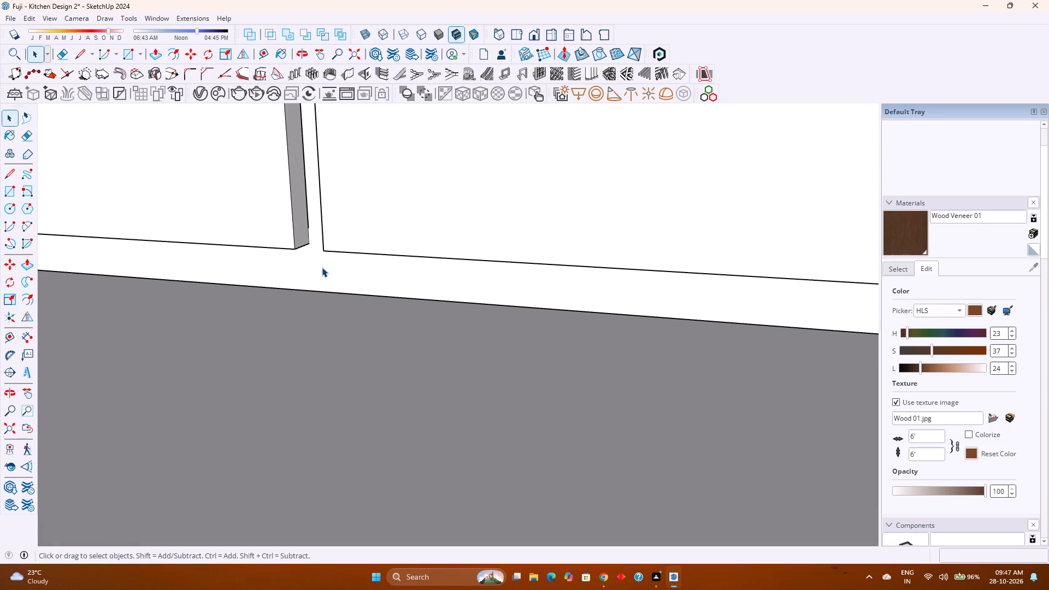
scroll(322, 265, down, 3)
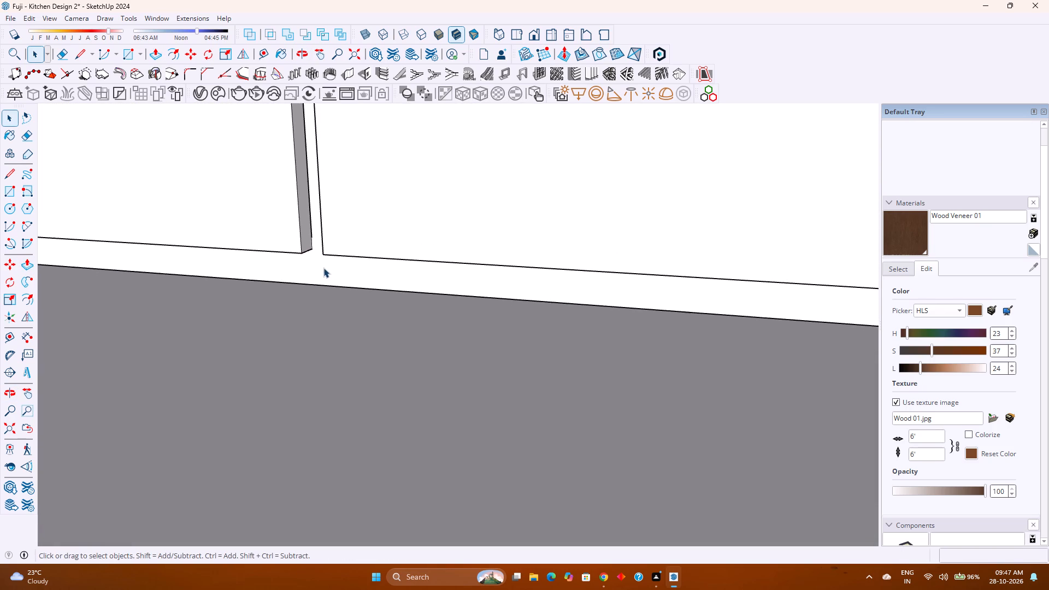
shift+middle_drag(373, 263, 192, 351)
scroll(196, 345, down, 16)
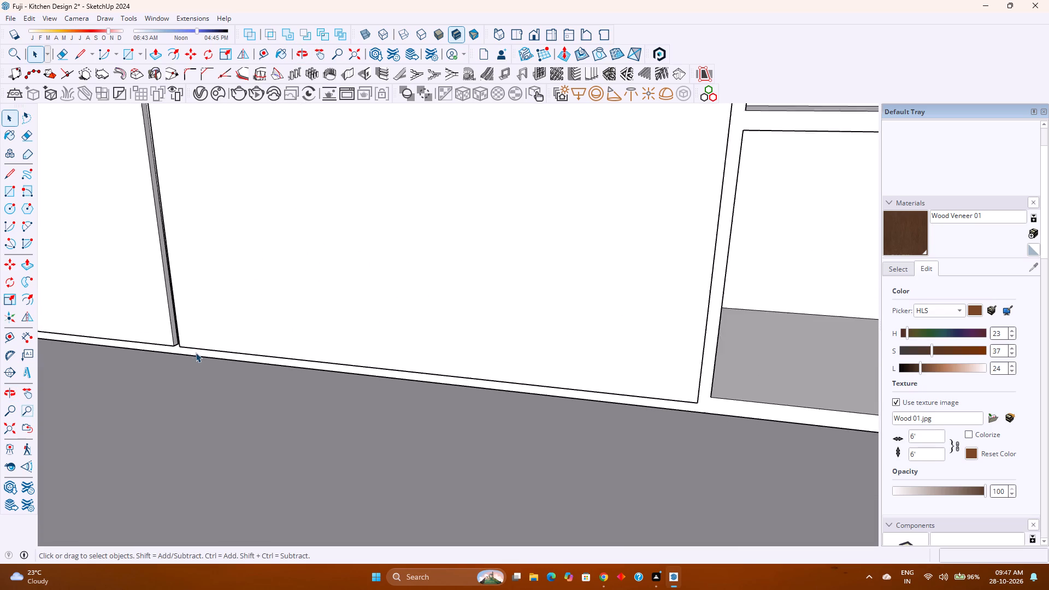
scroll(196, 352, down, 2)
shift+middle_drag(230, 332, 196, 461)
shift+middle_click(196, 461)
middle_drag(199, 422, 260, 425)
Inside the wide panel's group, draw a vertical line on the front face from top edge midpoint to bottom edge midpoint.
click(242, 356)
scroll(243, 351, up, 1)
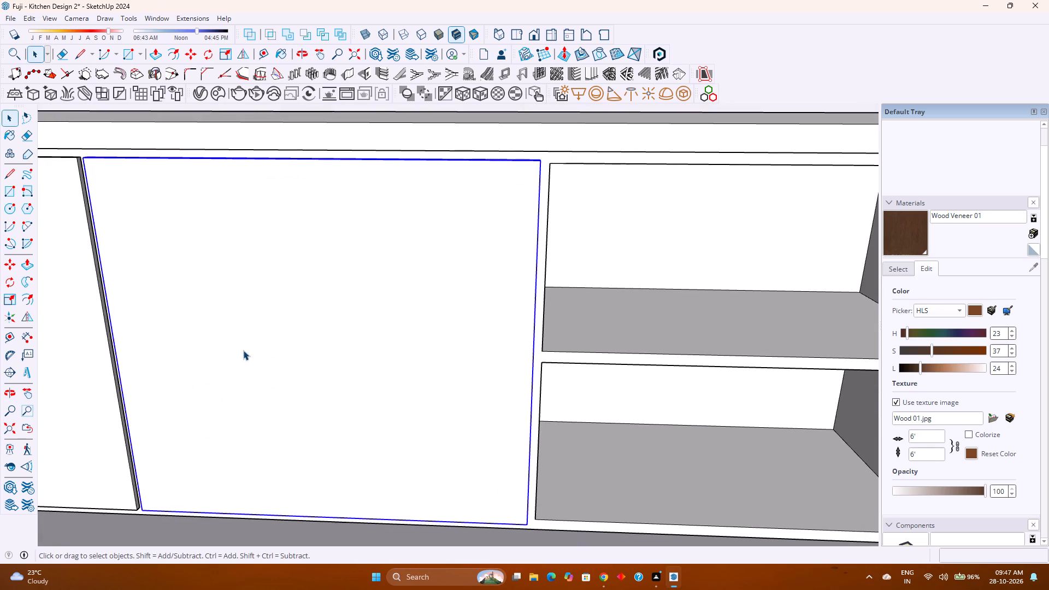
scroll(244, 347, up, 1)
double_click(245, 346)
scroll(258, 314, up, 1)
click(261, 314)
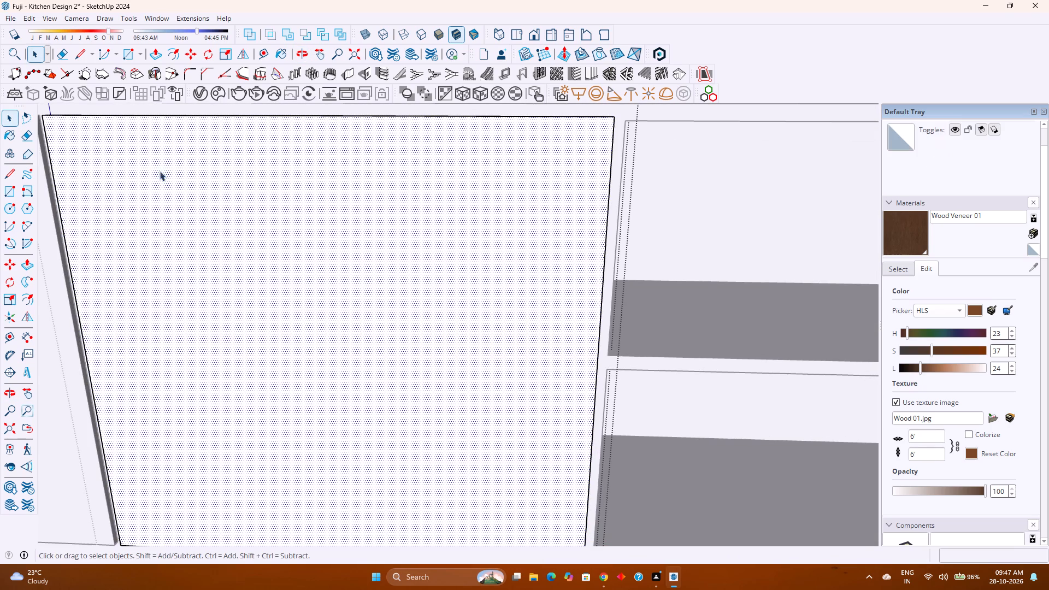
click(79, 56)
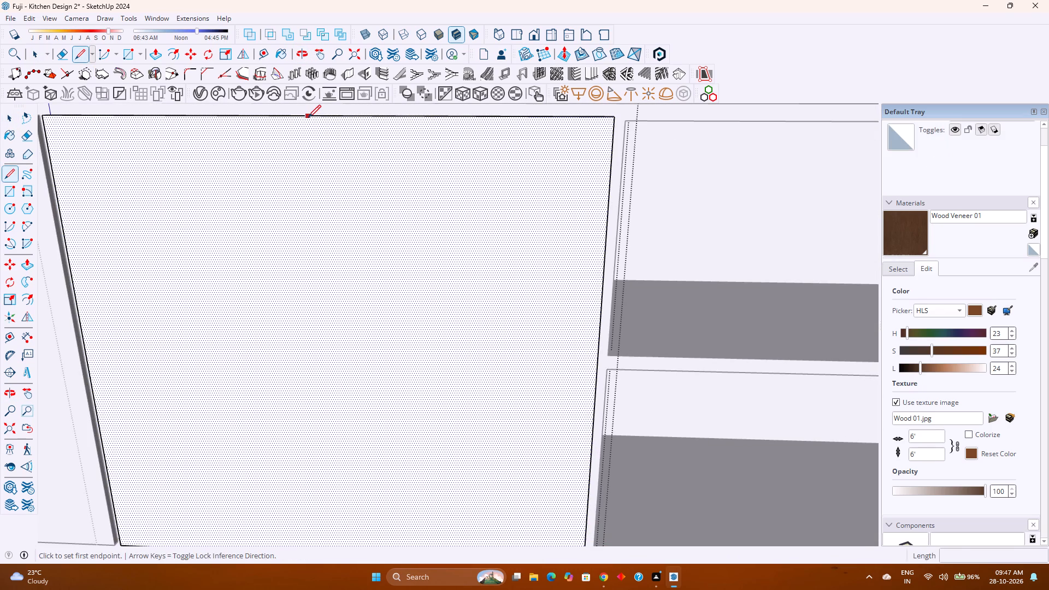
click(321, 116)
scroll(335, 255, down, 3)
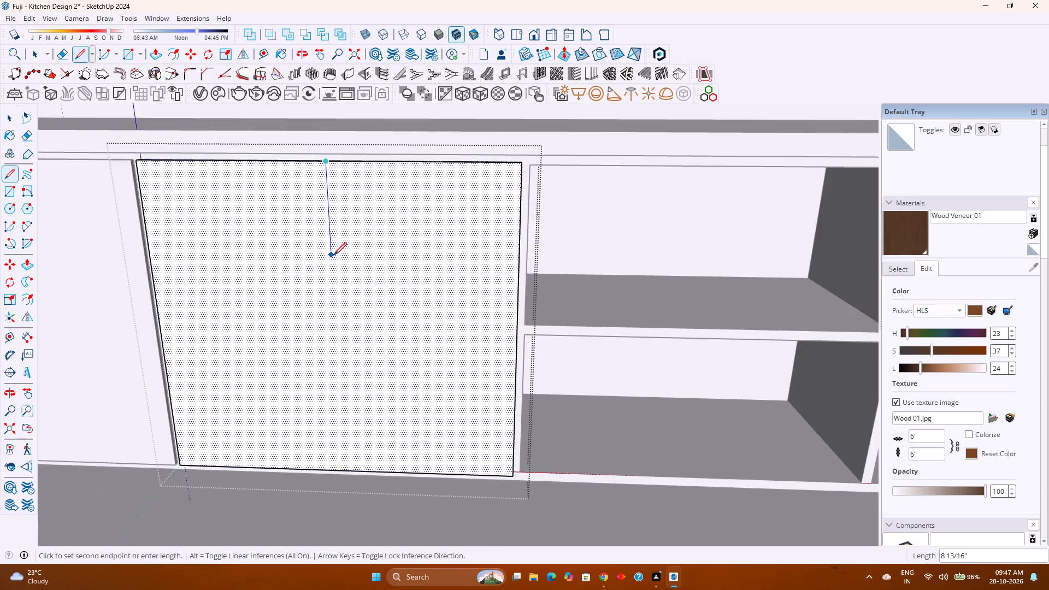
scroll(334, 255, down, 4)
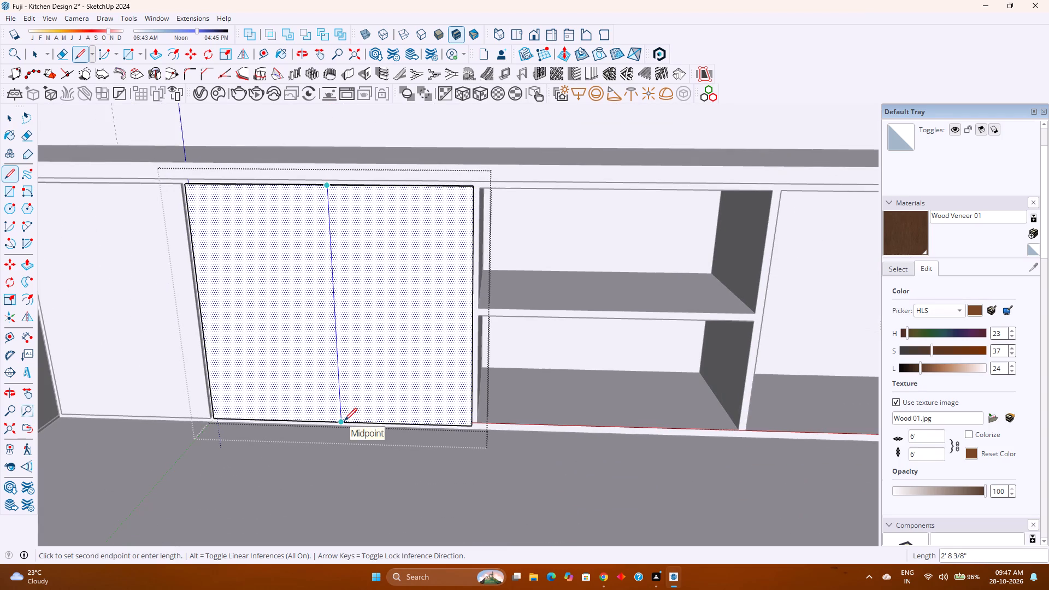
click(344, 421)
Move the vertical centre line 0.05" along the red axis, towards the narrow panel.
key(space)
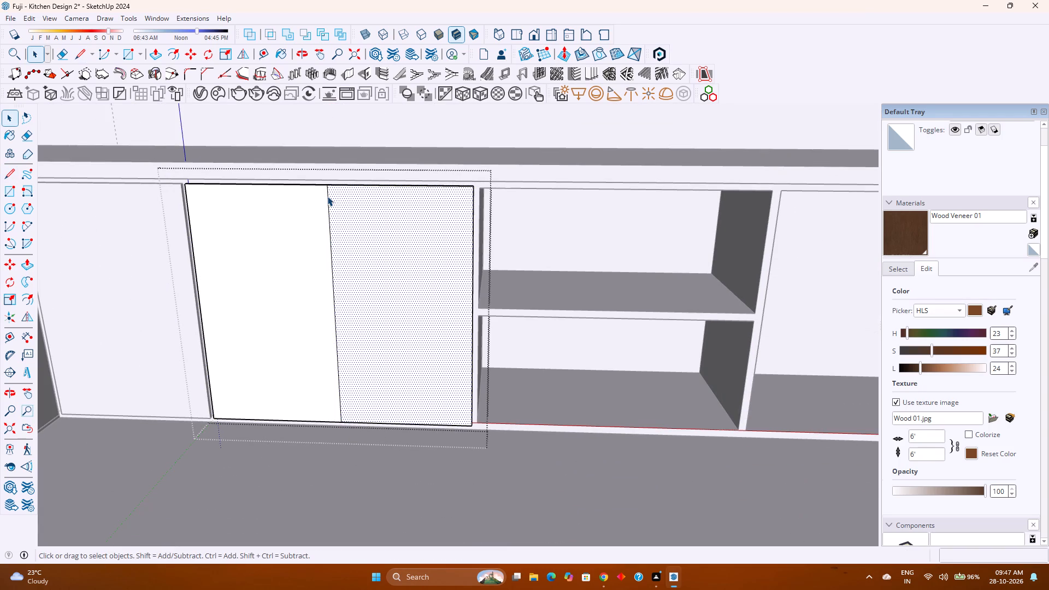
click(327, 196)
scroll(327, 192, up, 16)
key(m)
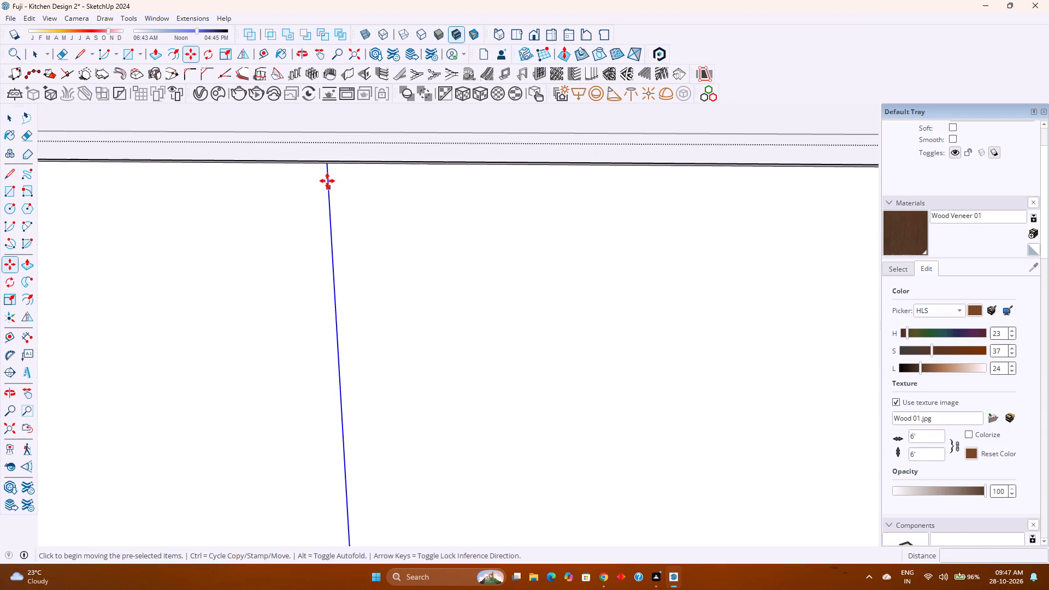
click(327, 166)
key(Right)
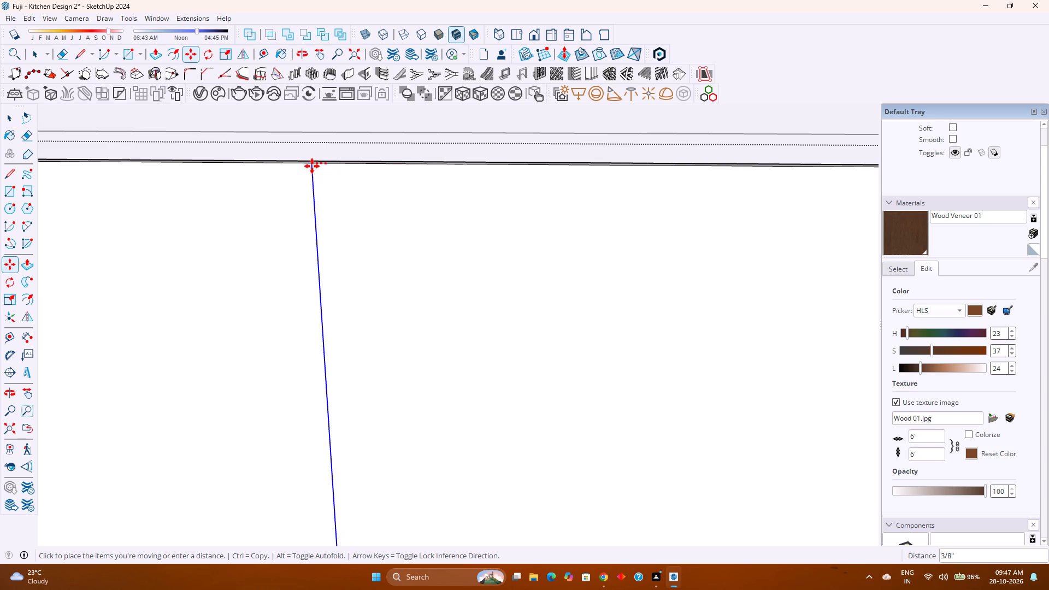
text(0.)
text(05)
key(Return)
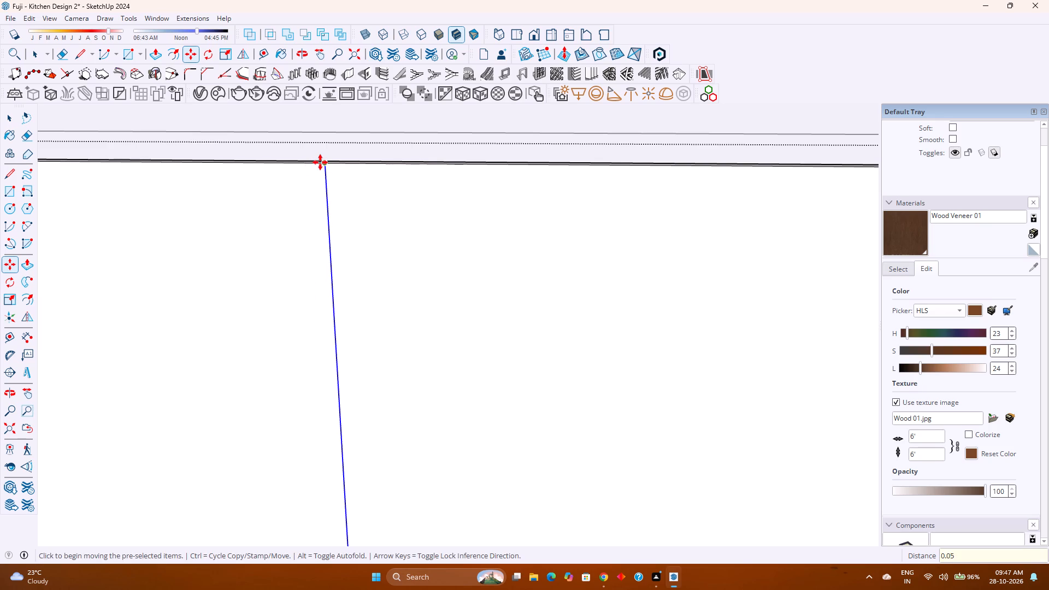
Copy the vertical line 0.1" along the red axis, towards the open shelf bay, to form a thin central strip.
click(322, 162)
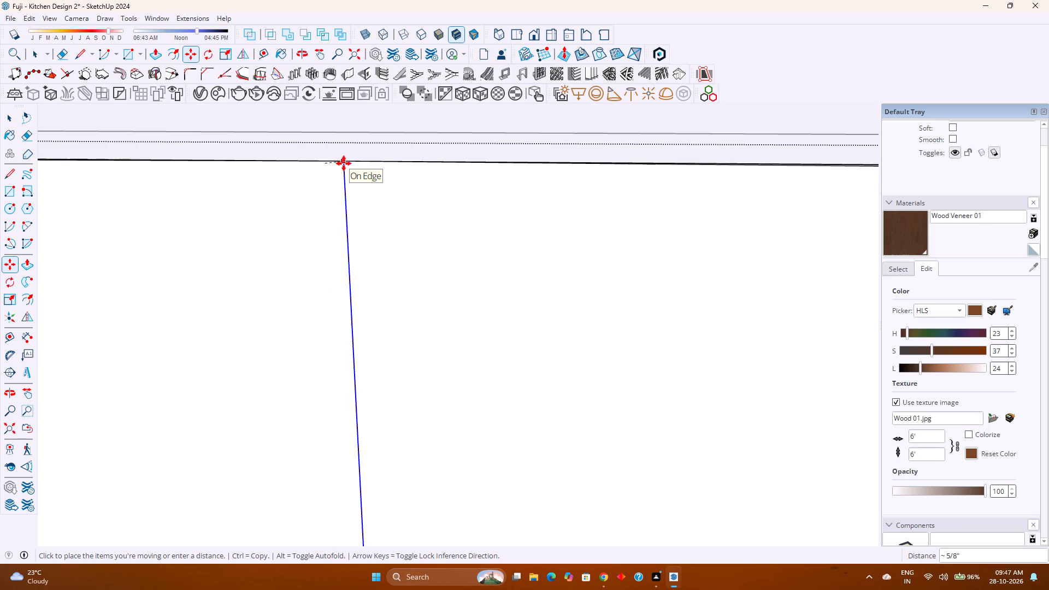
key(Right)
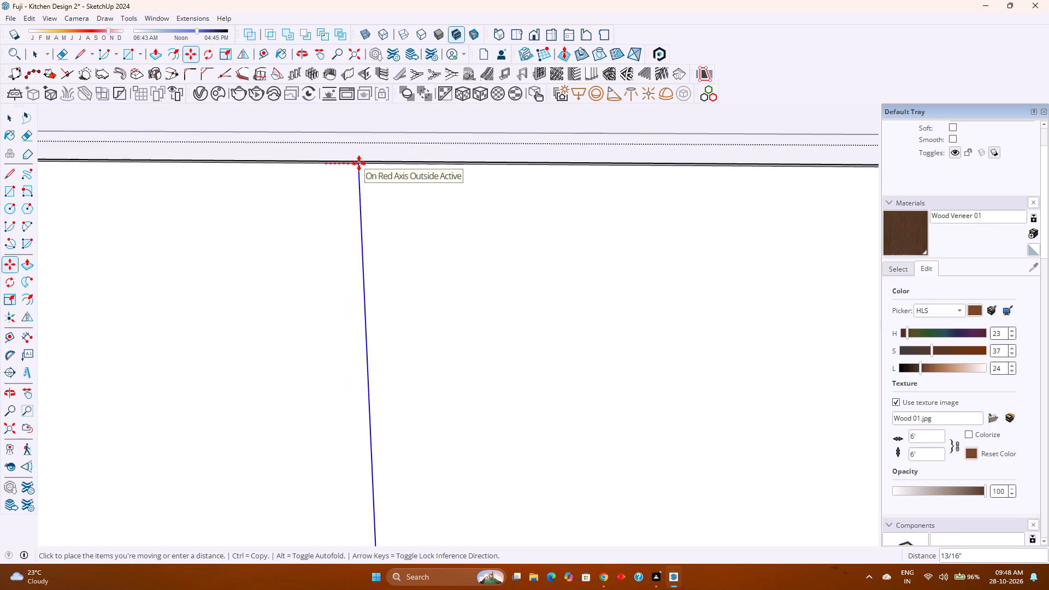
key(0)
key(period)
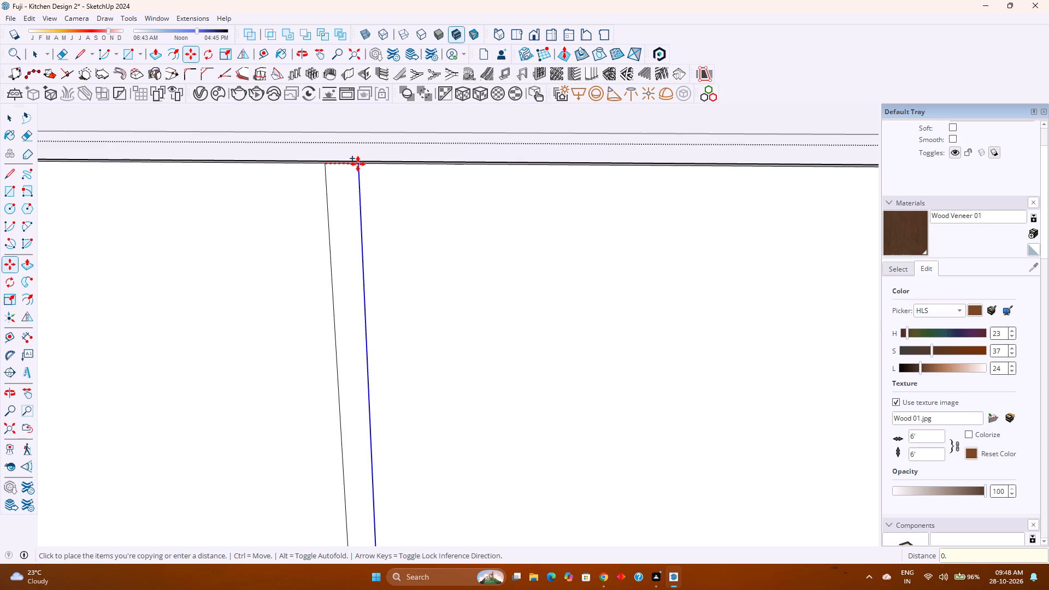
key(1)
key(Return)
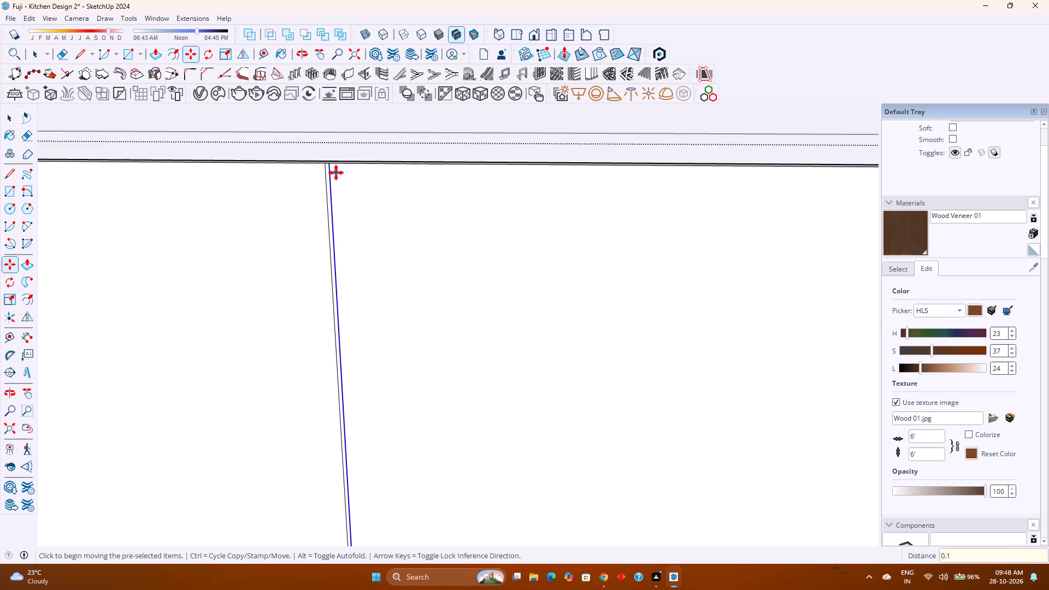
Push the thin central strip on the wide panel's front face 1/2" back into the panel.
key(p)
scroll(322, 157, up, 10)
click(328, 173)
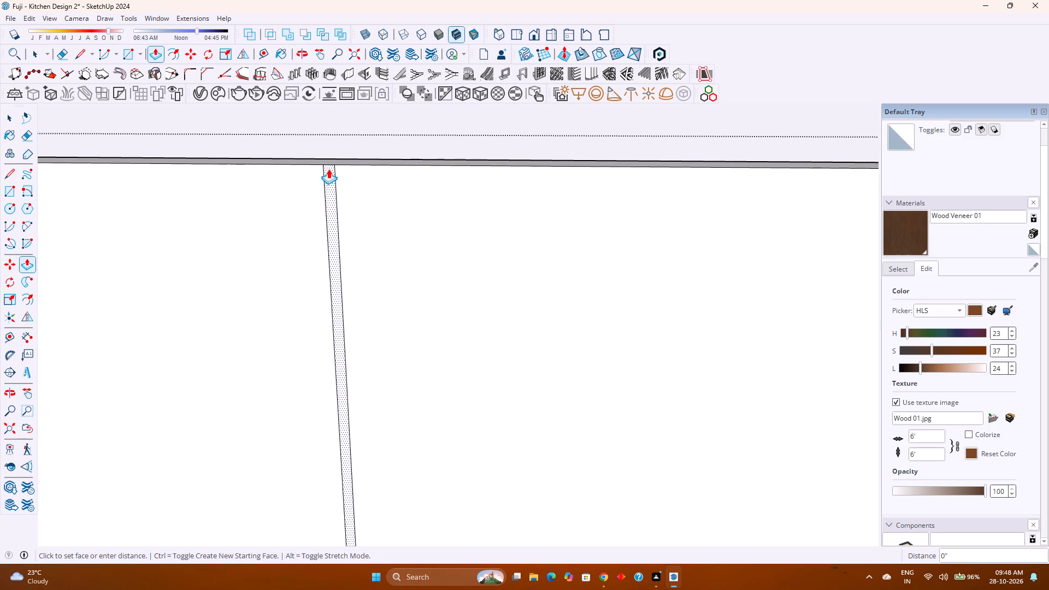
click(337, 157)
scroll(333, 157, up, 5)
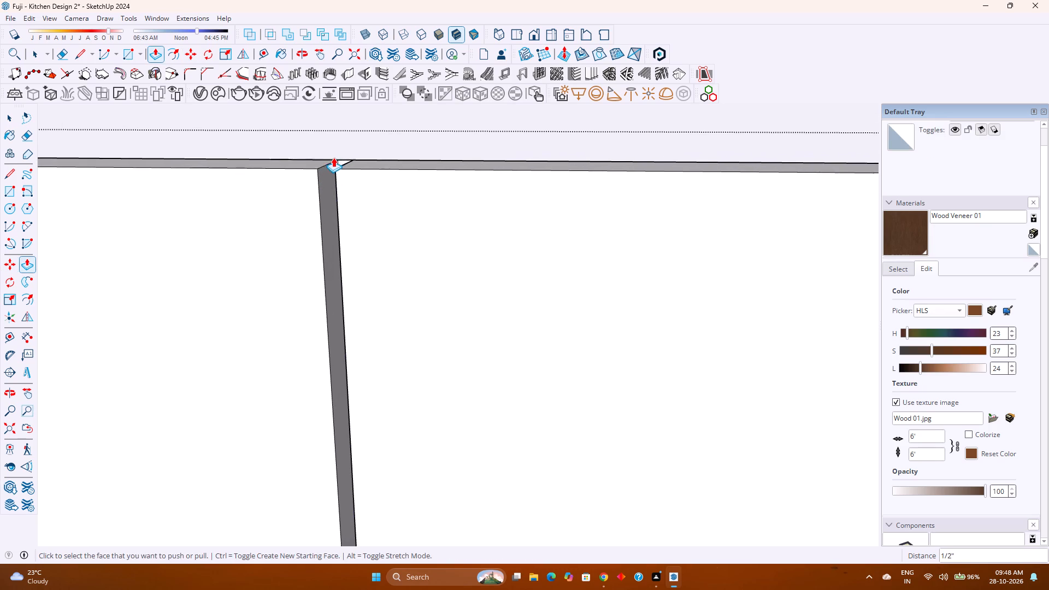
scroll(333, 157, up, 2)
middle_drag(333, 157, 378, 161)
double_click(340, 172)
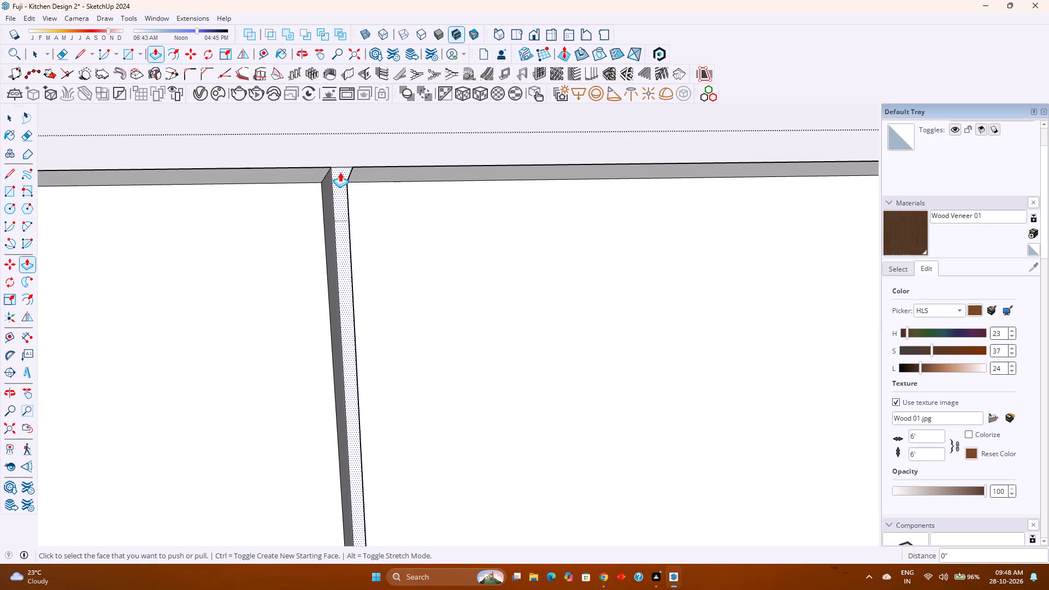
key(ctrl+z)
Delete the recessed strip's back face and the short edge left across the top of the gap.
key(space)
click(341, 169)
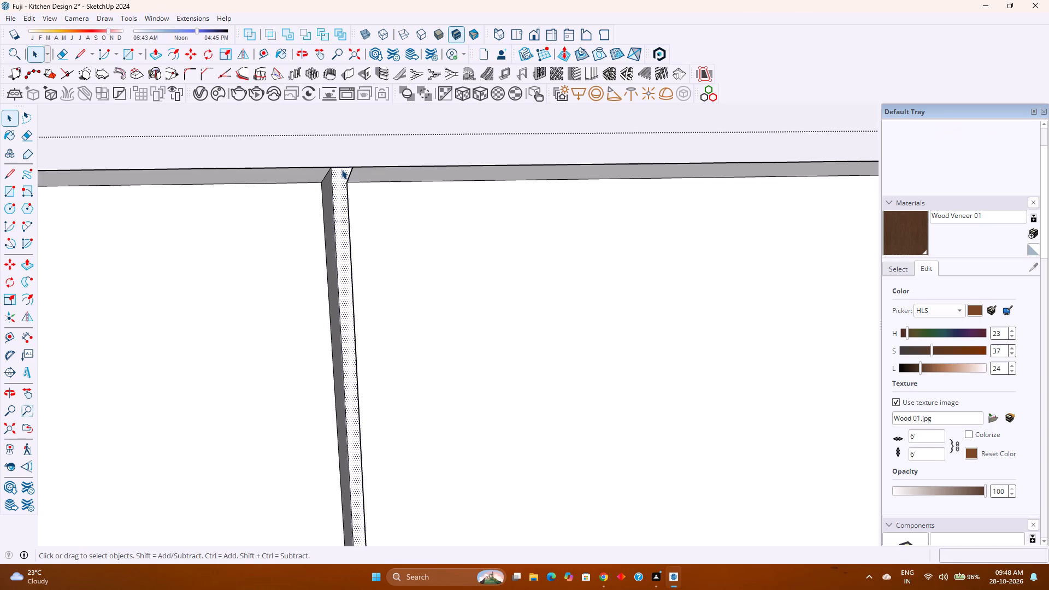
key(Delete)
click(345, 167)
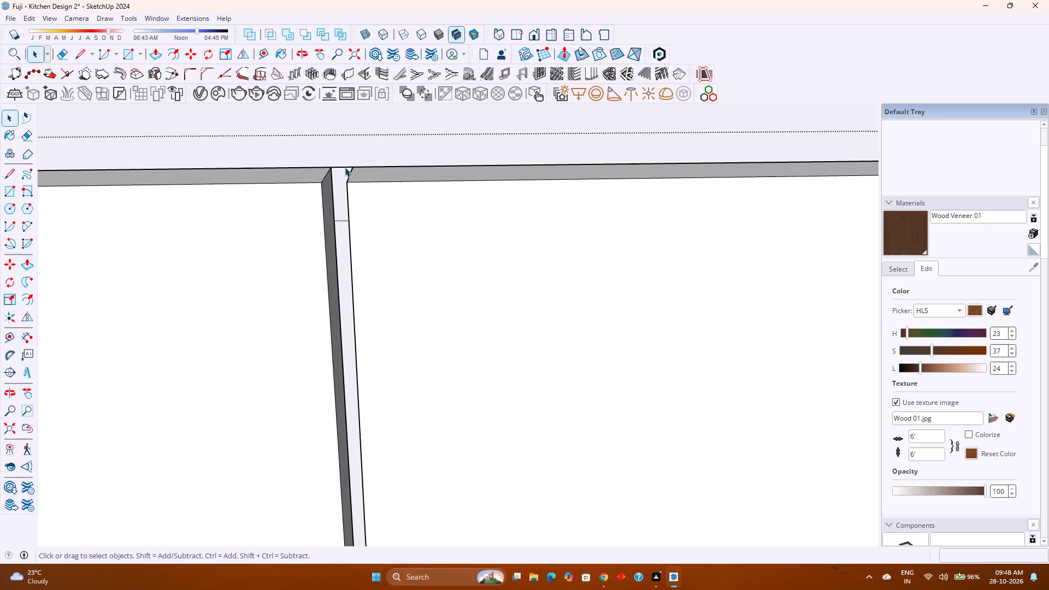
key(Delete)
Delete the short leftover edge across the bottom of the gap between the two doors.
scroll(345, 167, down, 14)
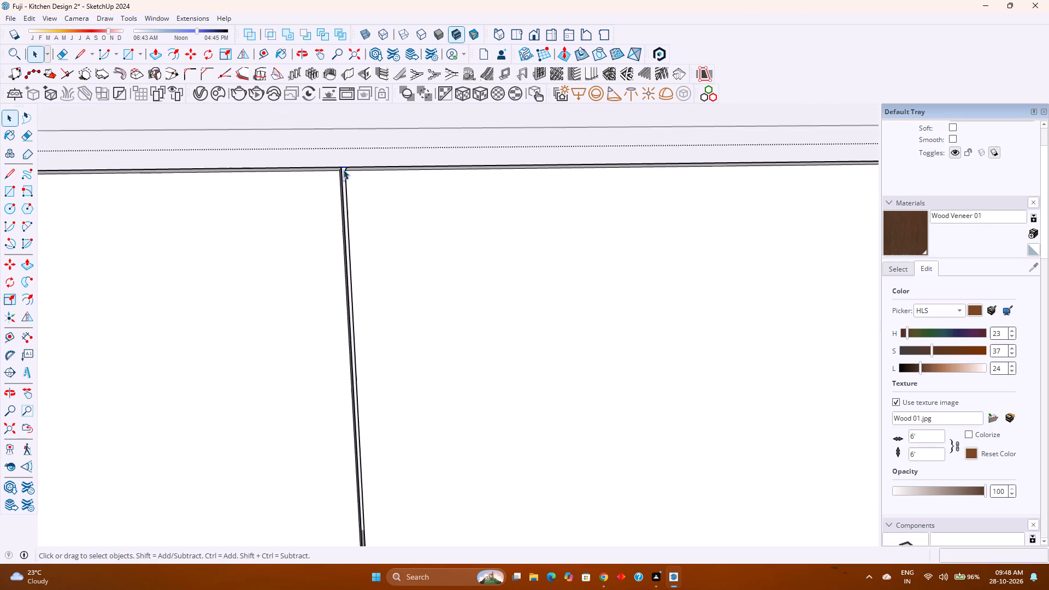
scroll(343, 169, down, 2)
middle_drag(322, 240, 319, 192)
middle_click(319, 192)
scroll(322, 192, down, 13)
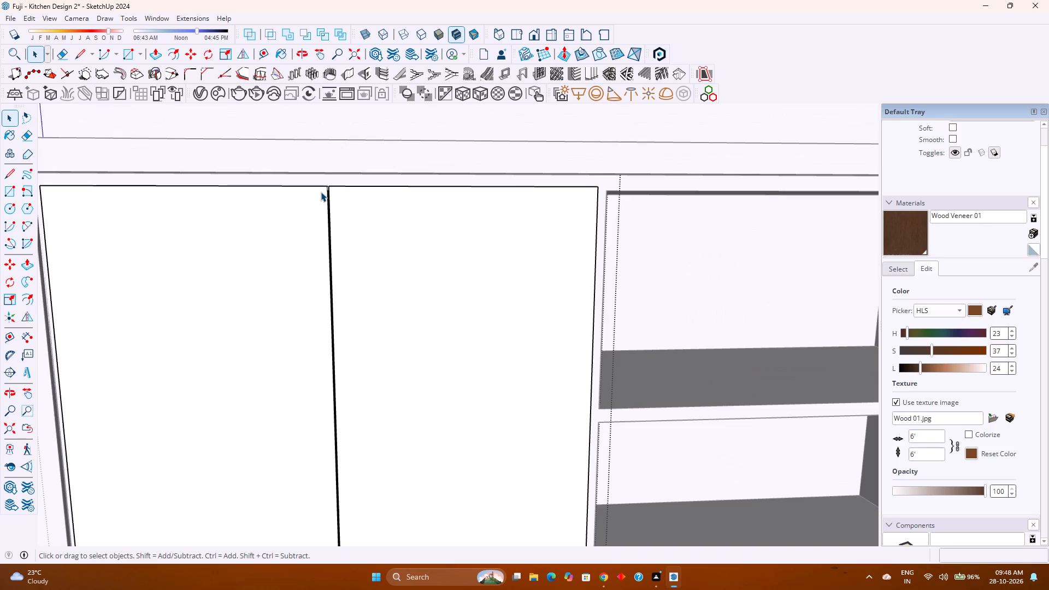
scroll(321, 192, down, 3)
scroll(336, 280, down, 3)
click(279, 266)
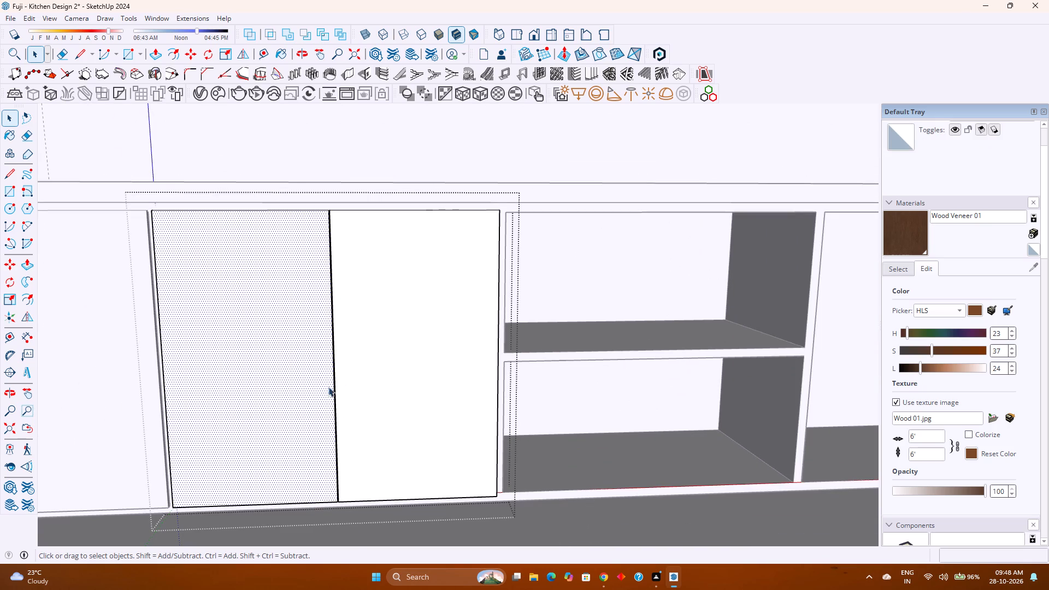
scroll(358, 537, up, 2)
scroll(334, 485, up, 18)
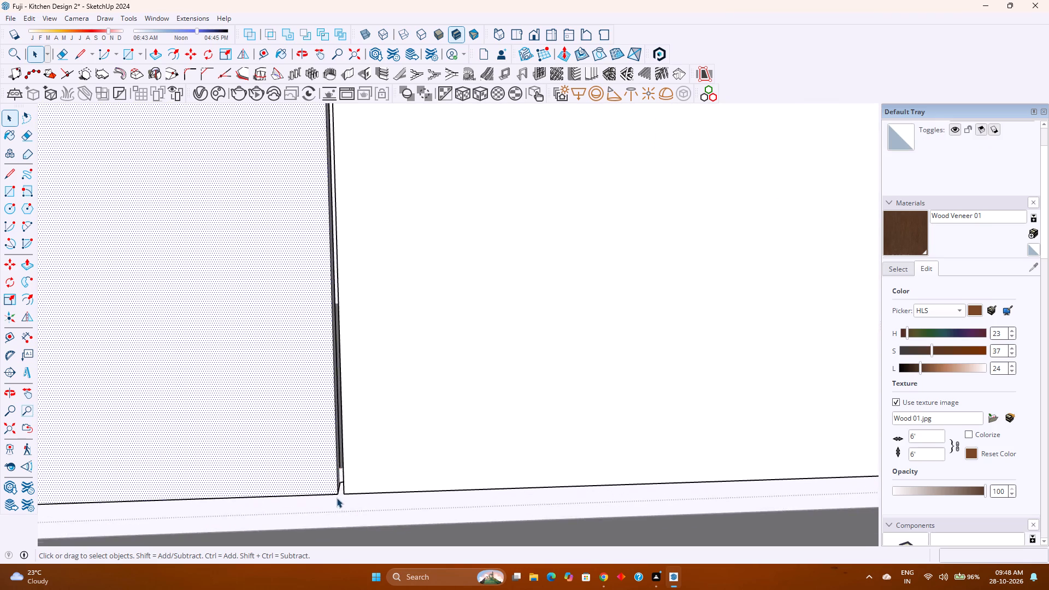
scroll(337, 498, up, 8)
click(347, 464)
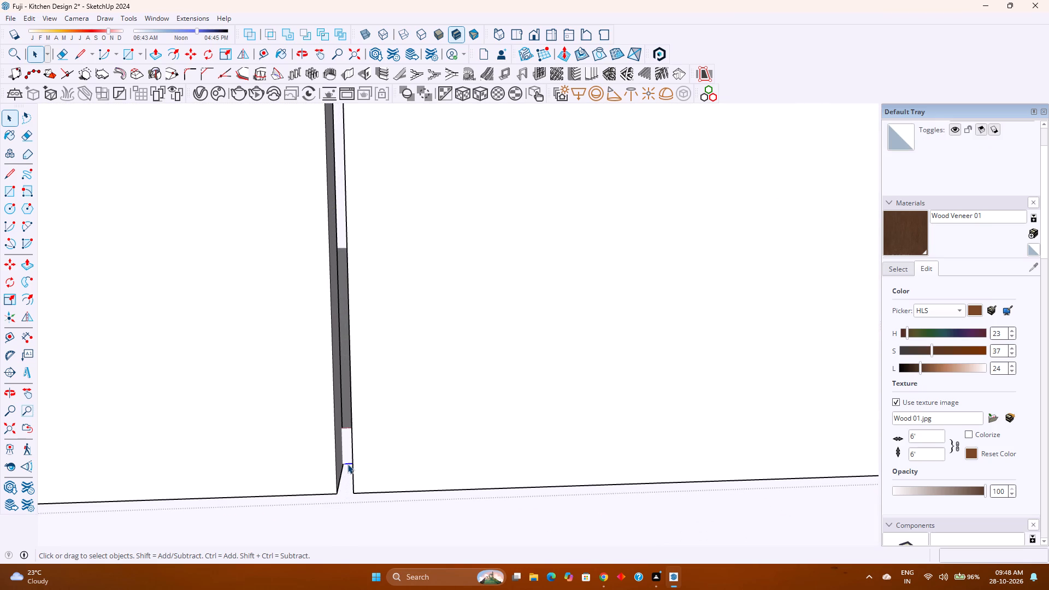
key(Delete)
Examine the bottom of the gap and the full fronts of the two split doors.
scroll(347, 464, down, 18)
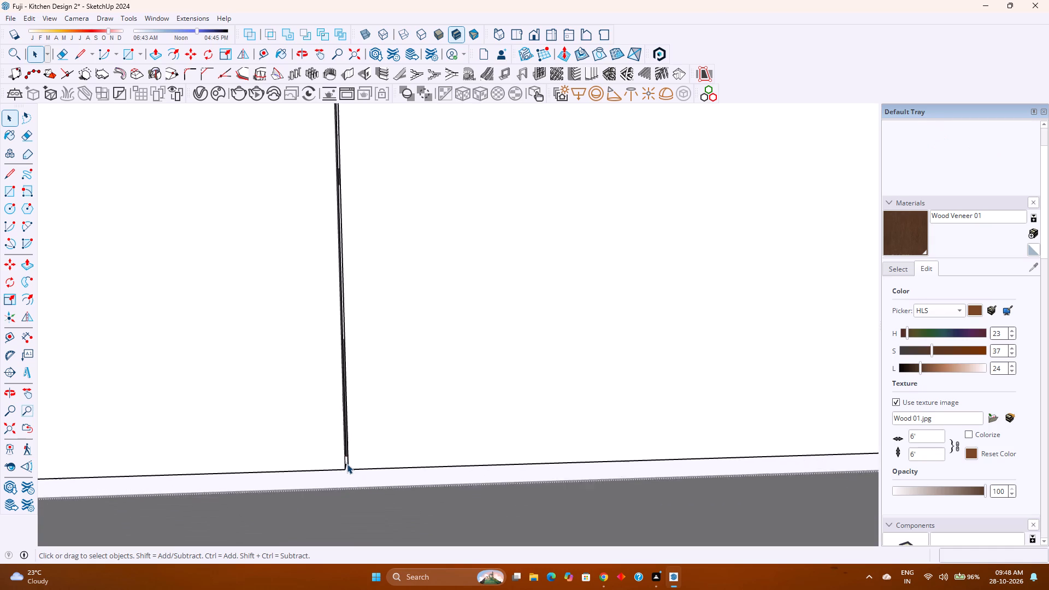
scroll(347, 464, down, 2)
scroll(347, 464, up, 1)
scroll(347, 464, down, 10)
click(262, 302)
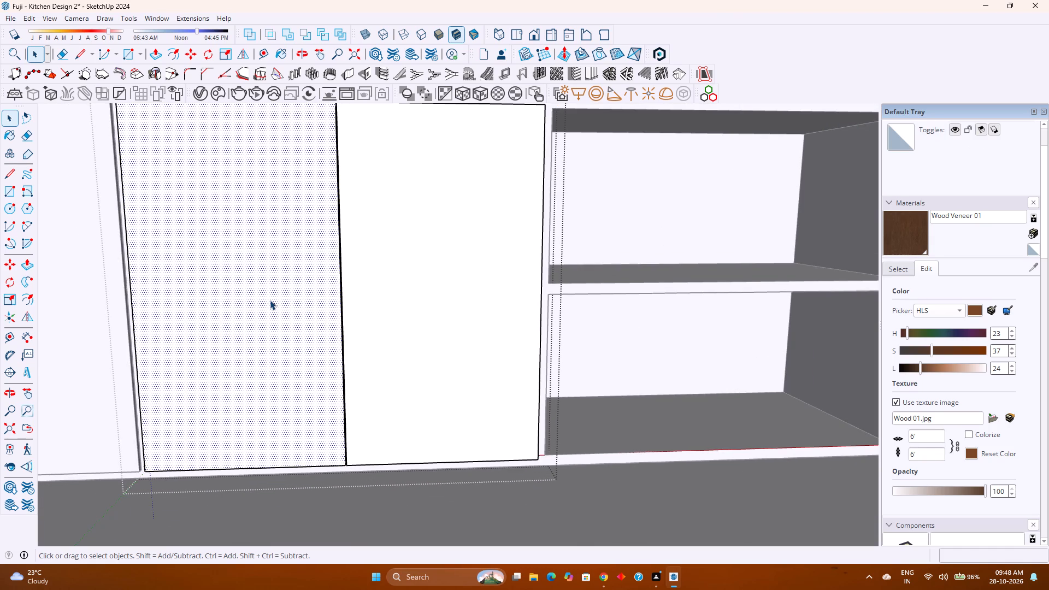
shift+middle_drag(270, 300, 292, 375)
shift+middle_click(292, 375)
scroll(292, 371, down, 2)
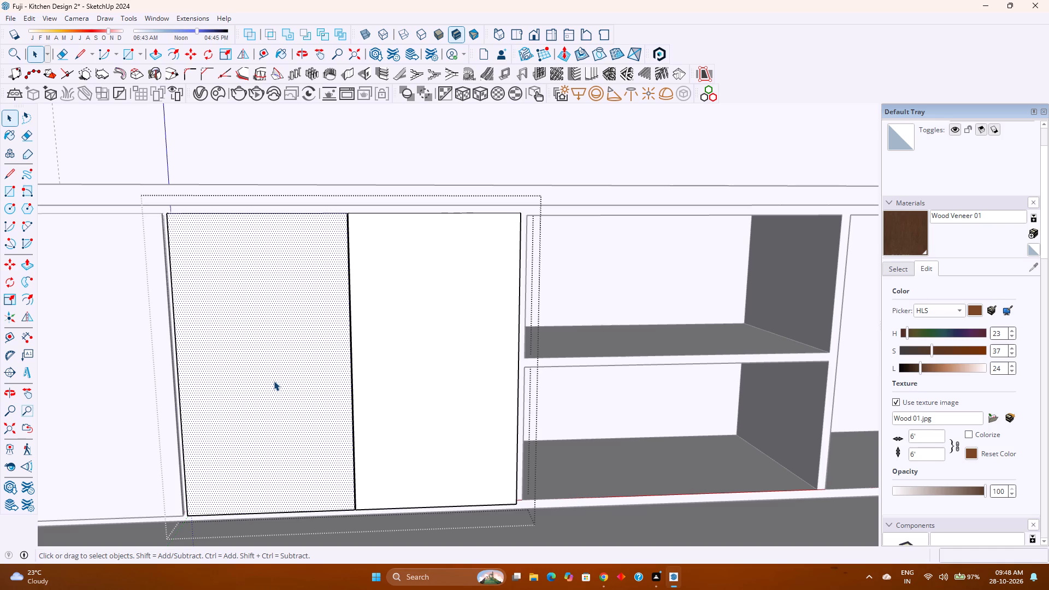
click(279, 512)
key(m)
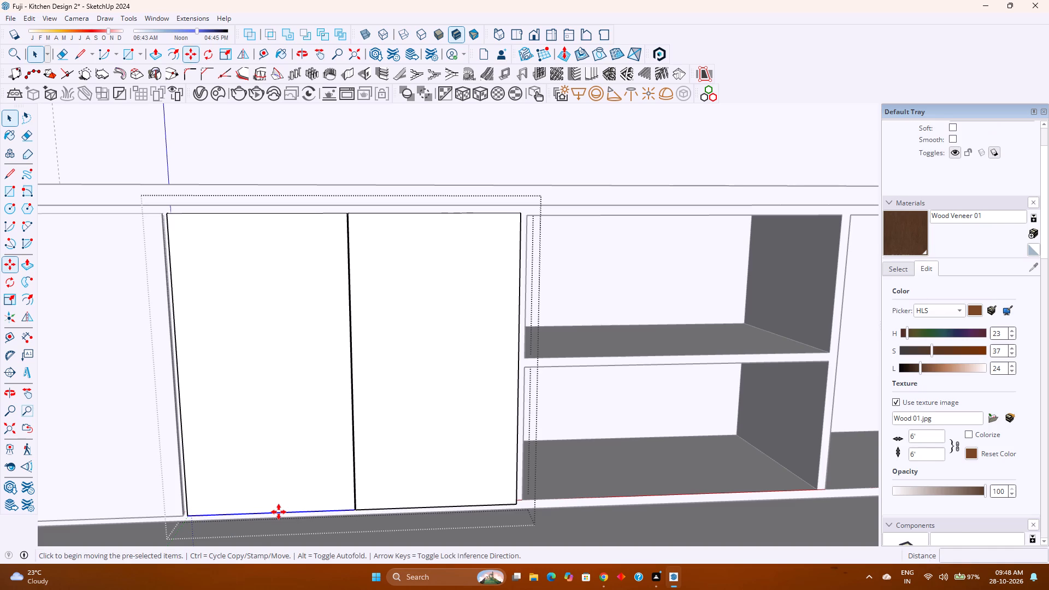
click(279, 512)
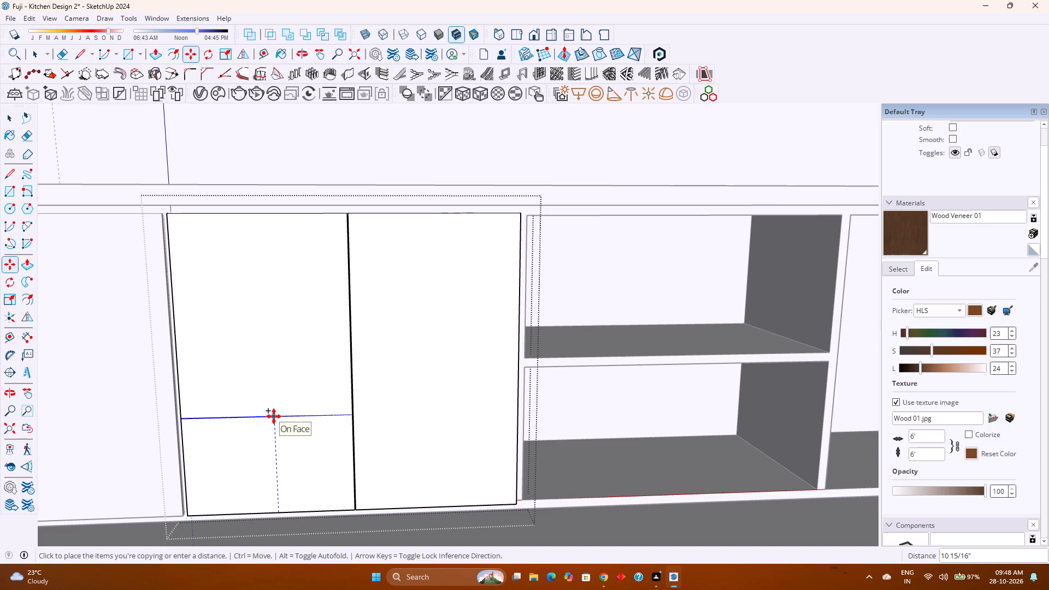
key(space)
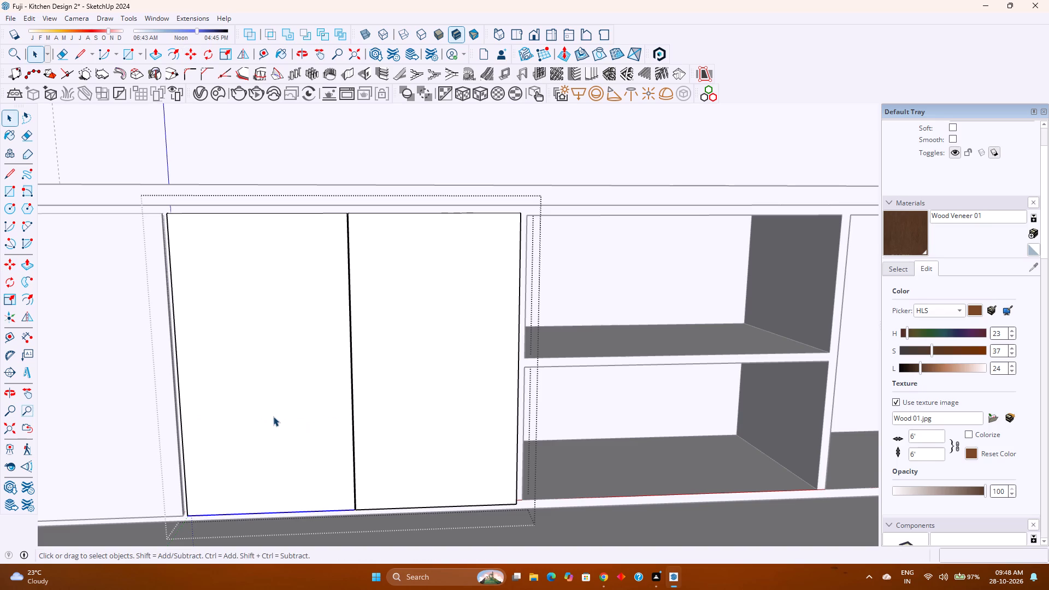
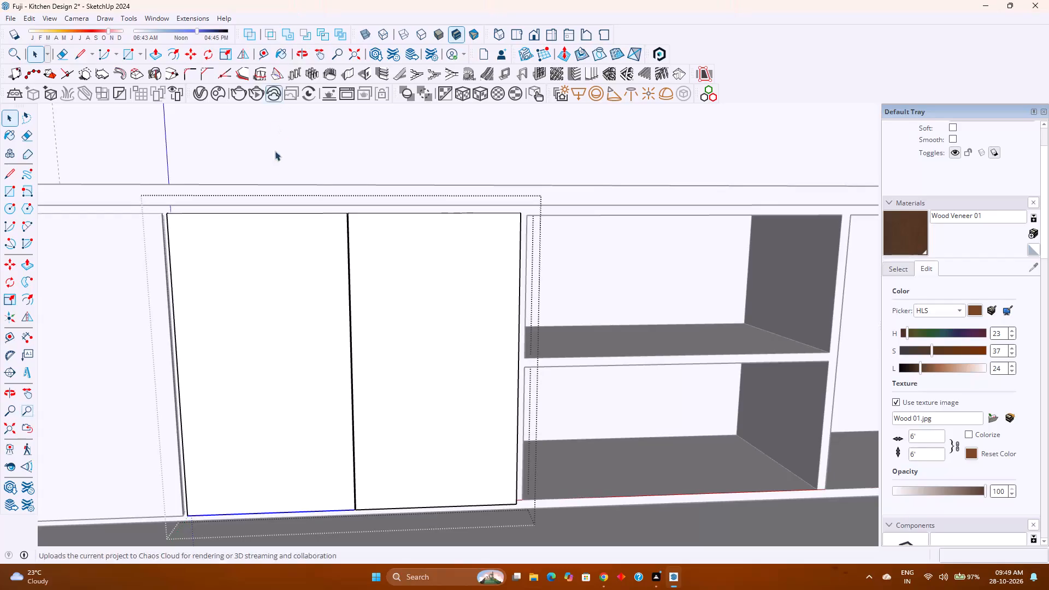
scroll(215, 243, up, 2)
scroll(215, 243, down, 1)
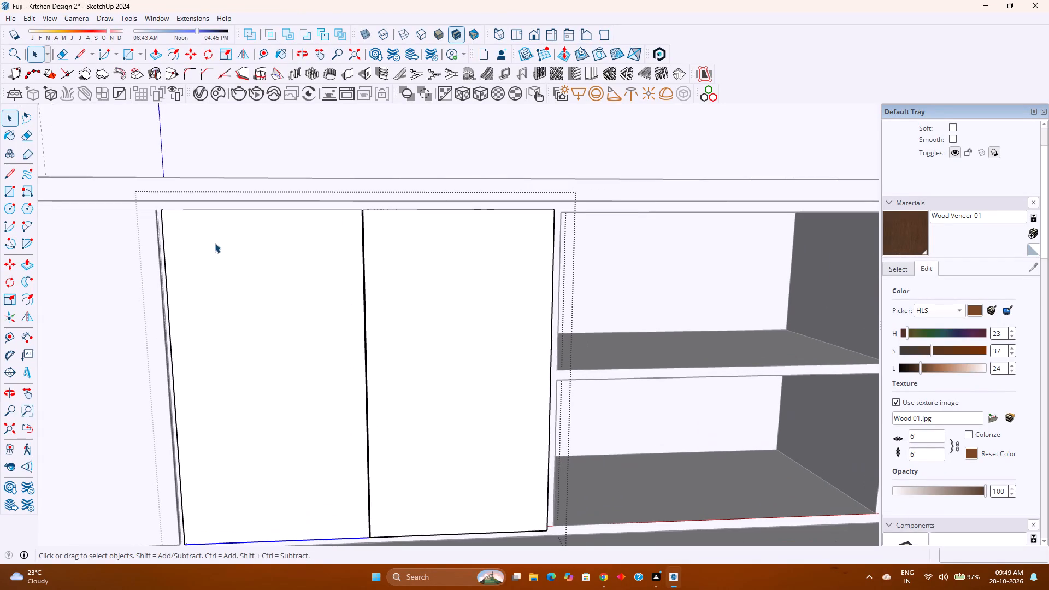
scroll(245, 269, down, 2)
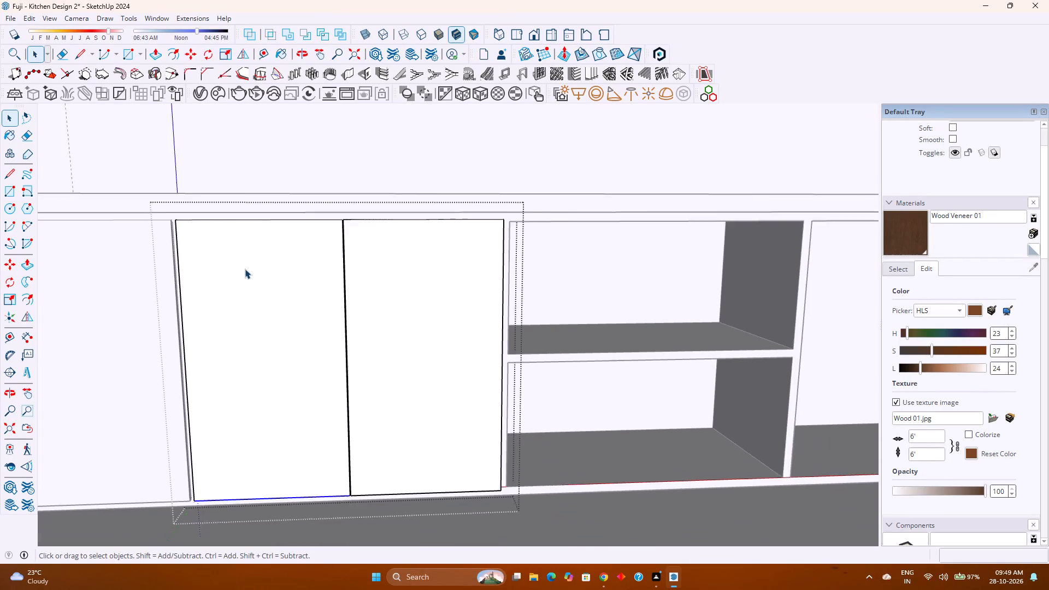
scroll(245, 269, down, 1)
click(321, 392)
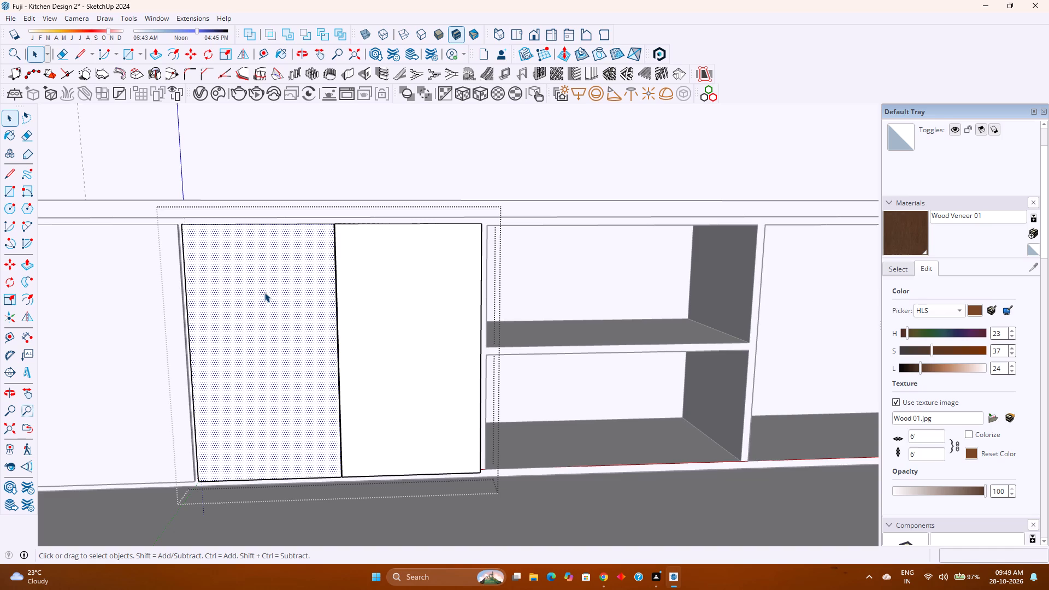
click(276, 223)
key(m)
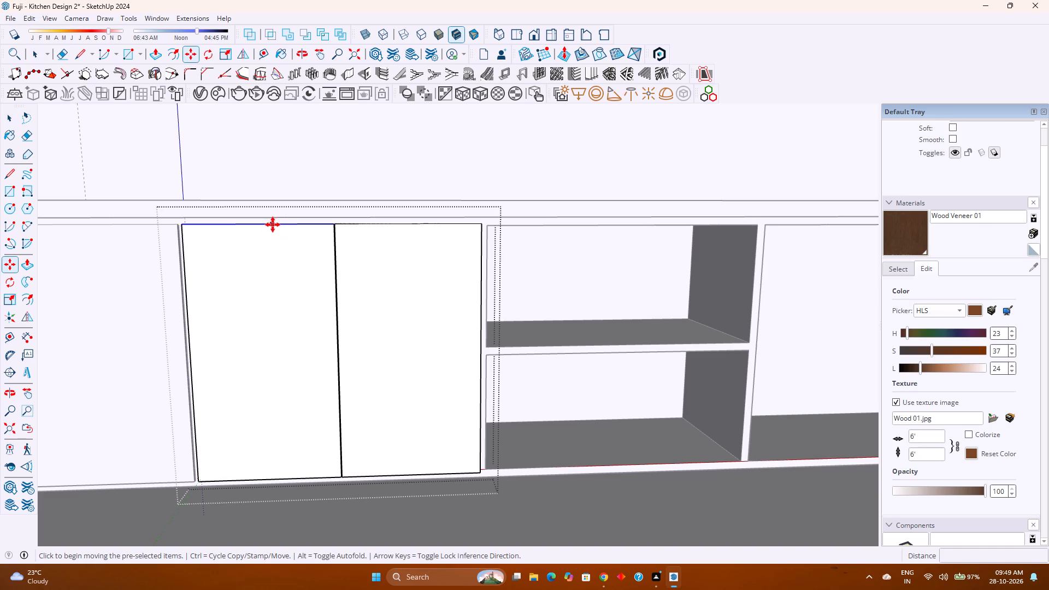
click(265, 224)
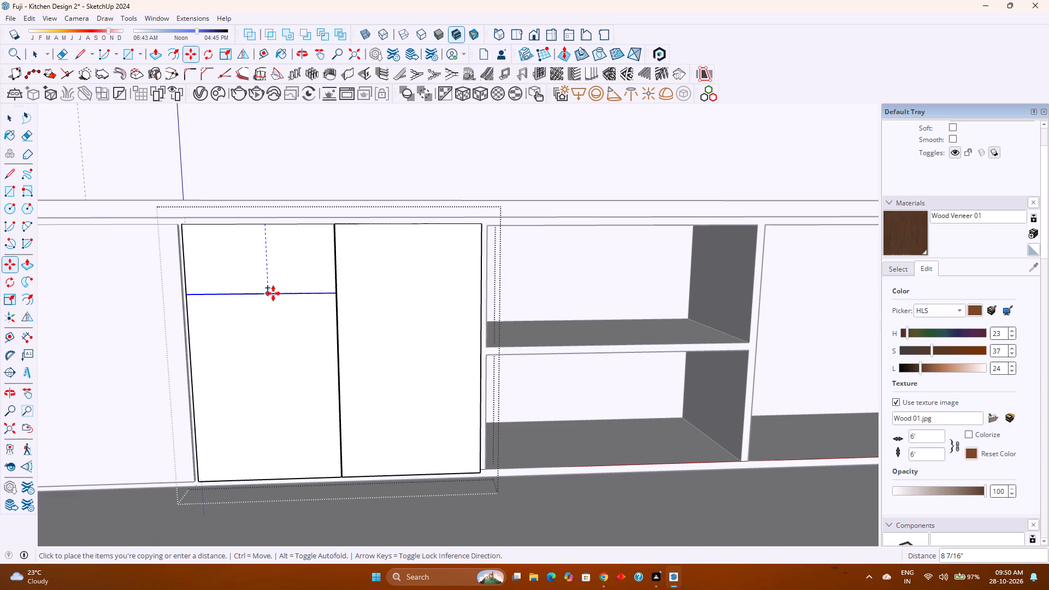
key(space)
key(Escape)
Examine the back-run base cabinets, including the split doors, the open shelf unit and the empty bay beside the glass-door run.
scroll(272, 293, down, 1)
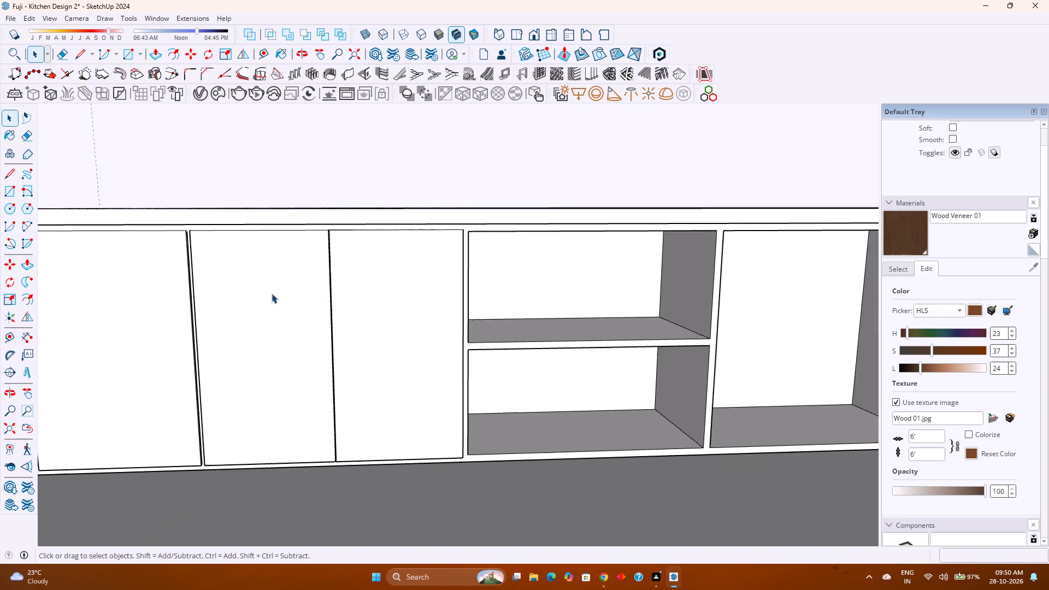
scroll(272, 293, down, 2)
middle_drag(327, 329, 235, 402)
middle_click(357, 378)
middle_click(357, 378)
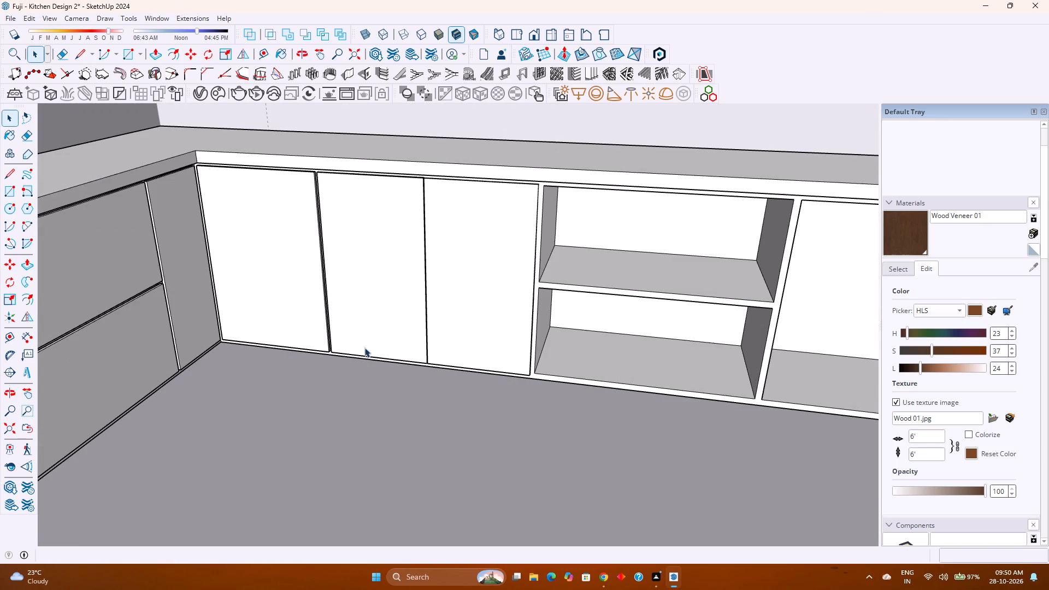
shift+middle_drag(471, 319, 266, 329)
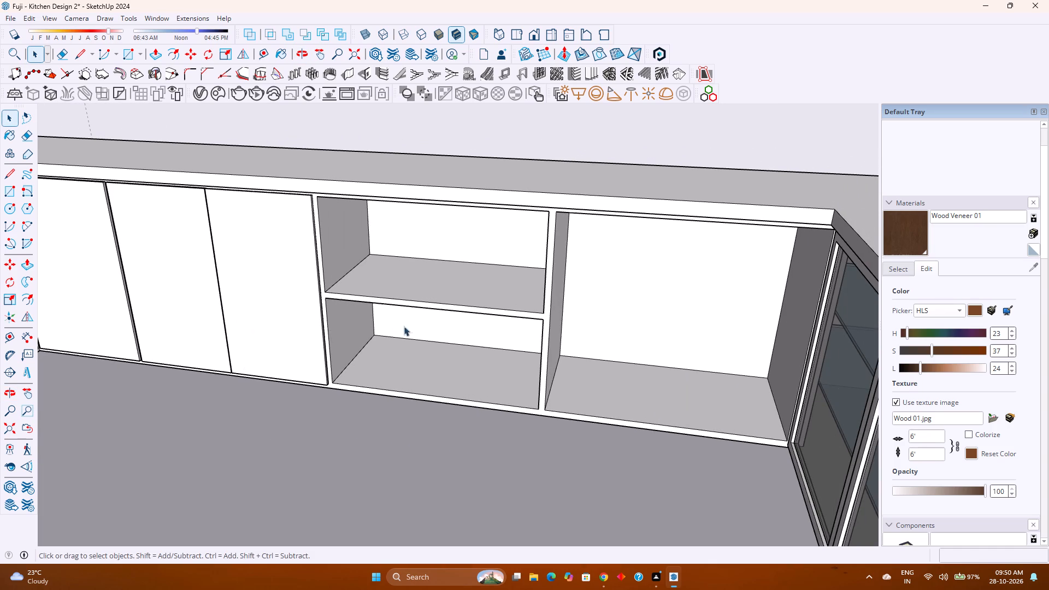
scroll(399, 311, down, 3)
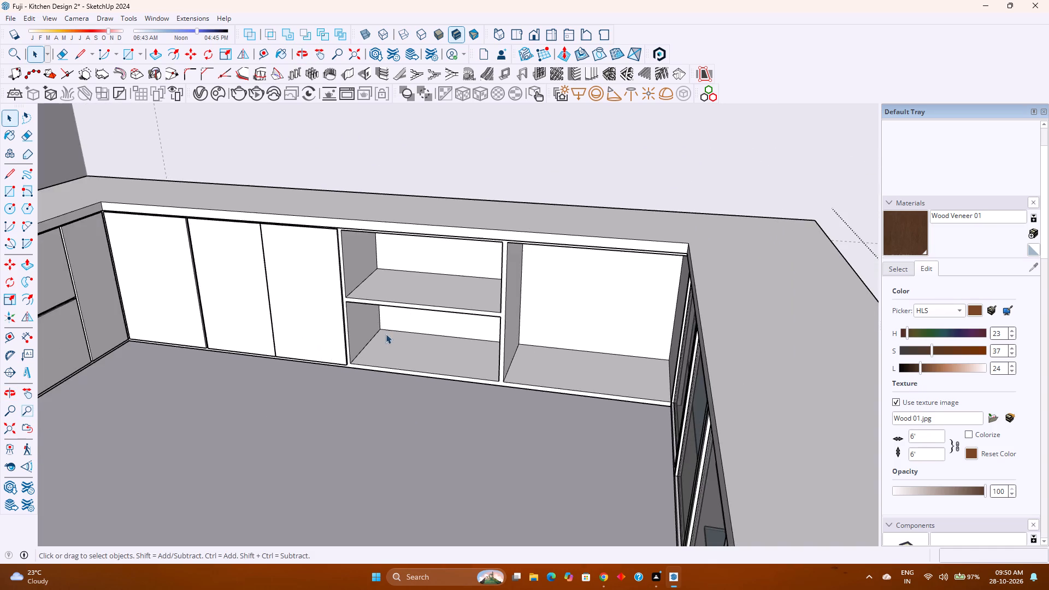
middle_drag(355, 358, 446, 337)
middle_drag(446, 337, 484, 315)
shift+middle_drag(531, 306, 405, 344)
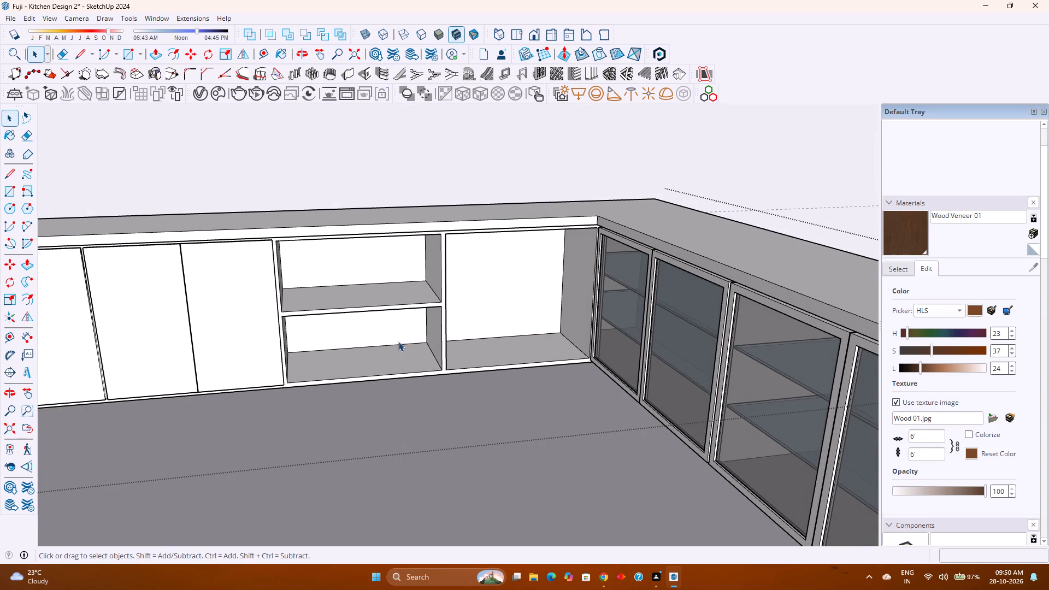
scroll(353, 301, up, 4)
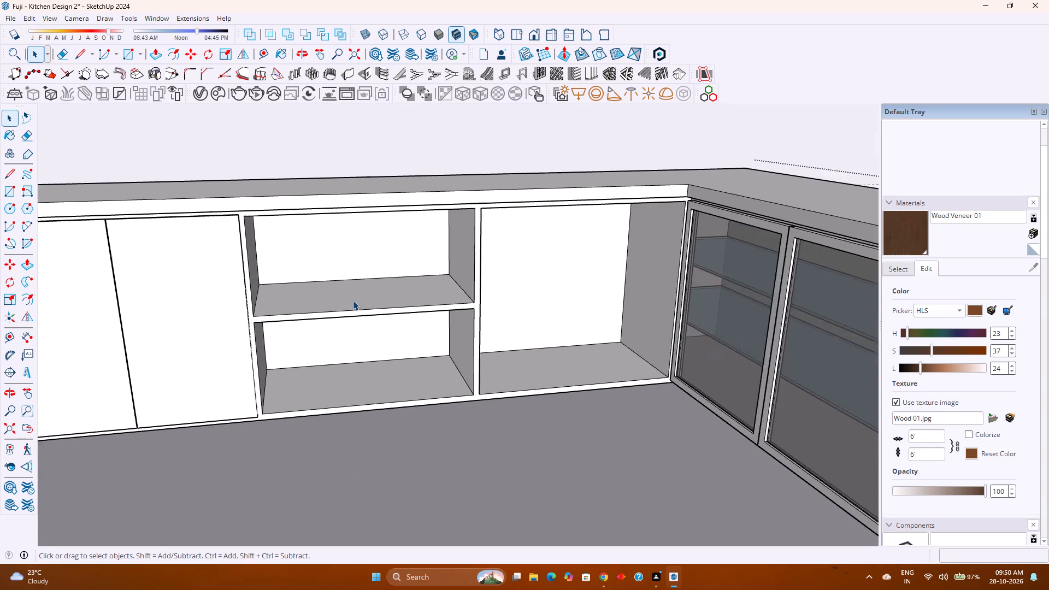
scroll(353, 300, down, 2)
middle_drag(537, 389, 546, 368)
middle_drag(546, 368, 561, 390)
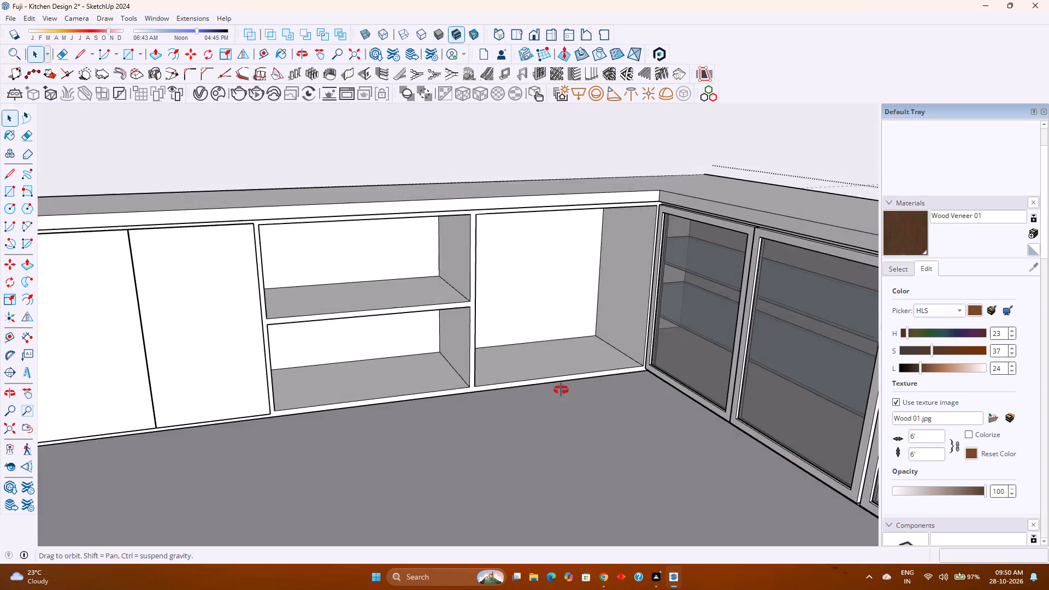
middle_drag(561, 390, 562, 408)
middle_drag(563, 409, 567, 426)
middle_drag(567, 426, 554, 378)
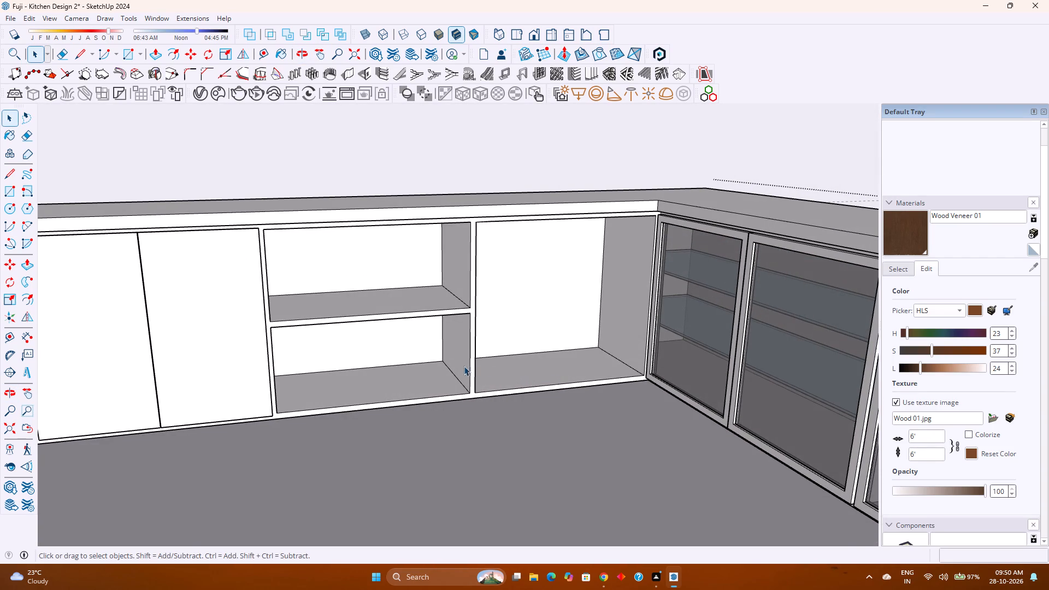
scroll(464, 366, down, 3)
scroll(335, 388, down, 7)
middle_drag(349, 399, 308, 395)
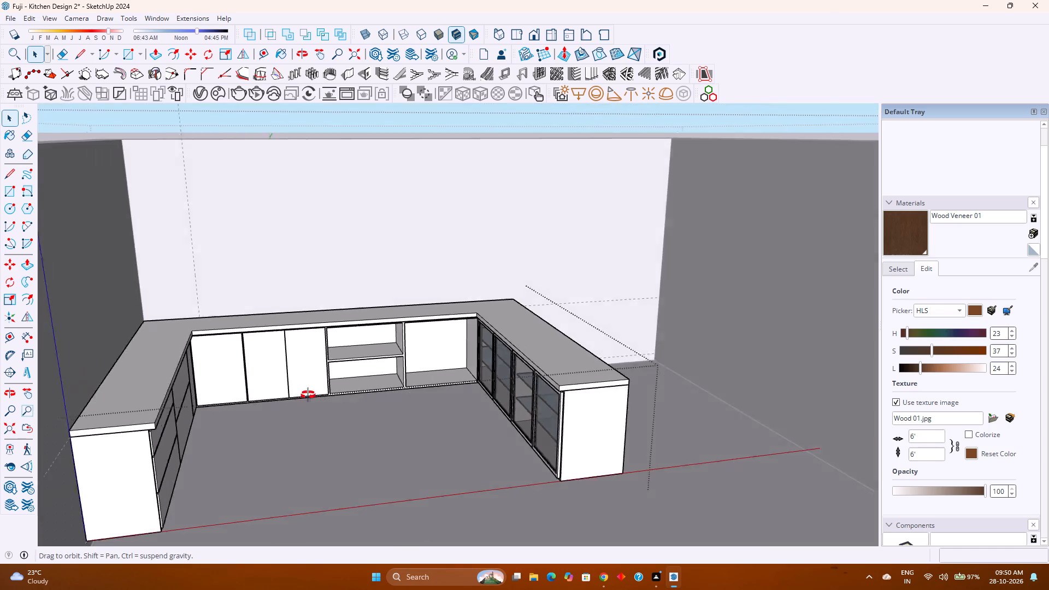
middle_drag(308, 395, 378, 402)
scroll(425, 359, up, 4)
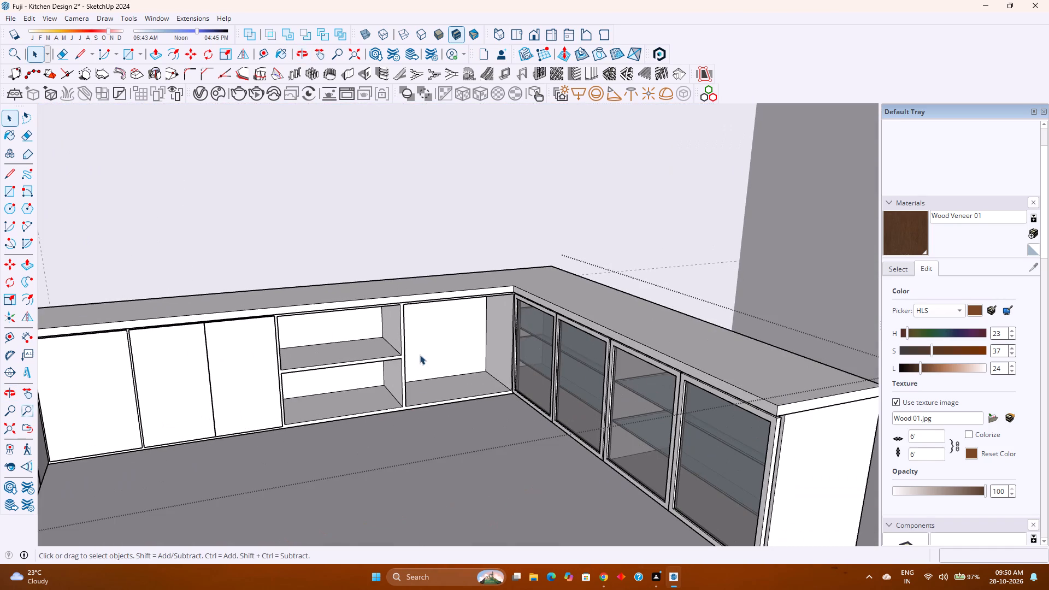
Search the 3D Warehouse for oven.
click(158, 15)
click(163, 103)
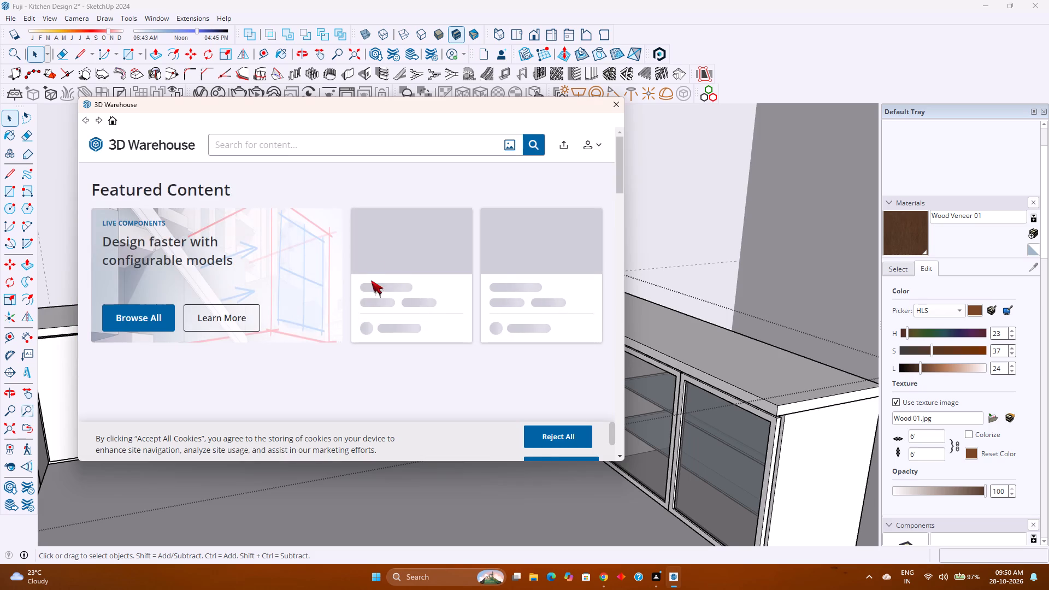
click(349, 151)
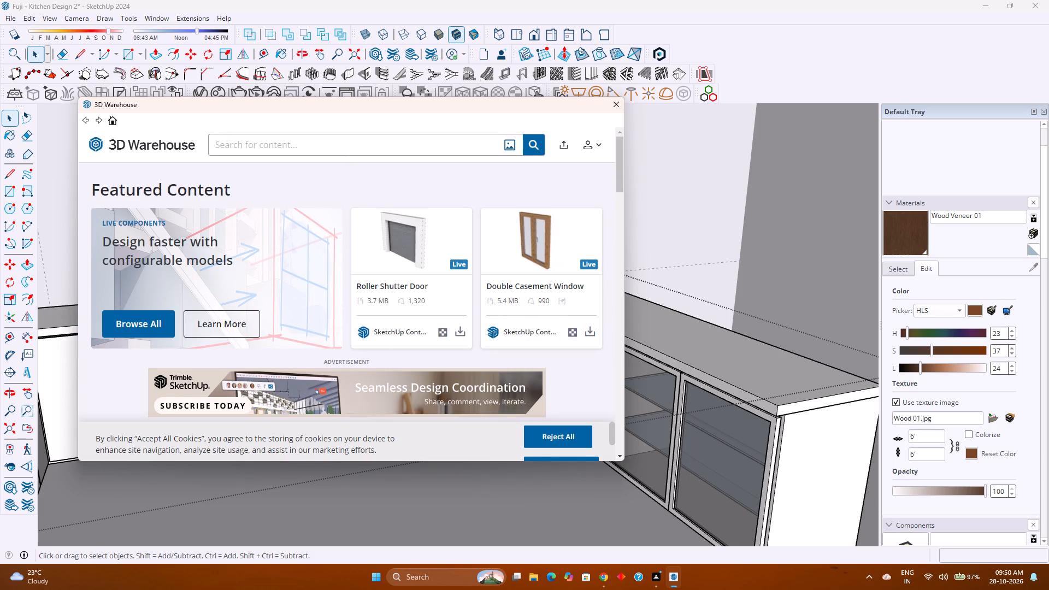
text(oven)
key(Return)
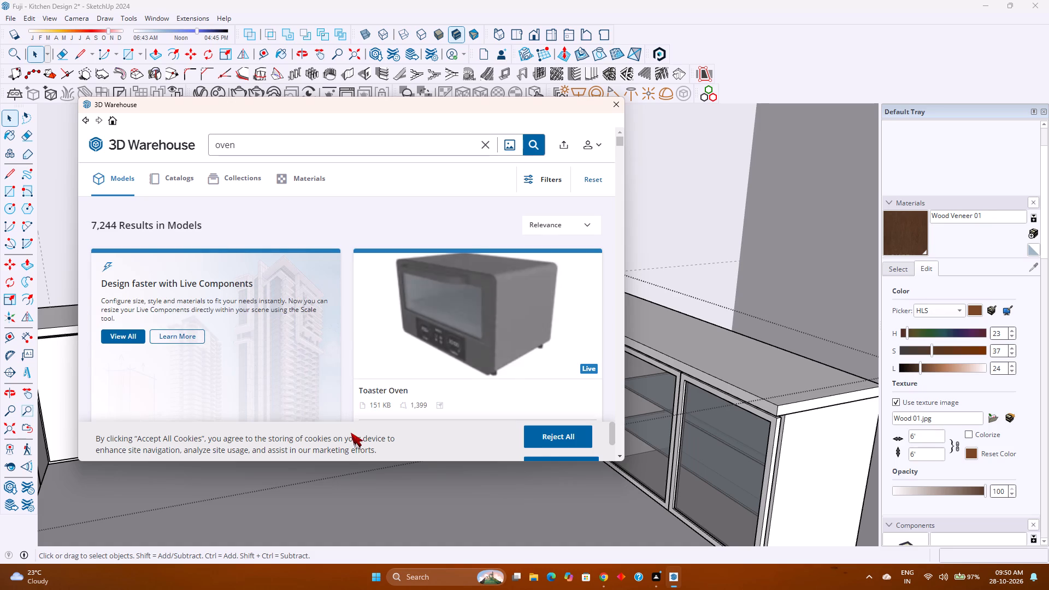
Examine the oven models in the search results for one that suits the back run's empty bay.
scroll(461, 360, down, 4)
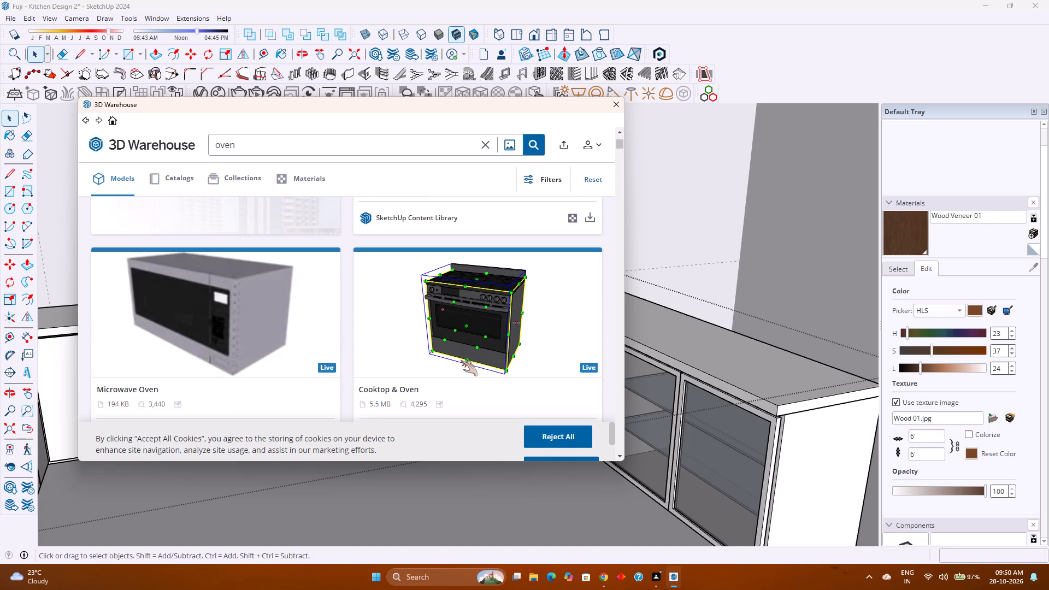
scroll(461, 360, down, 1)
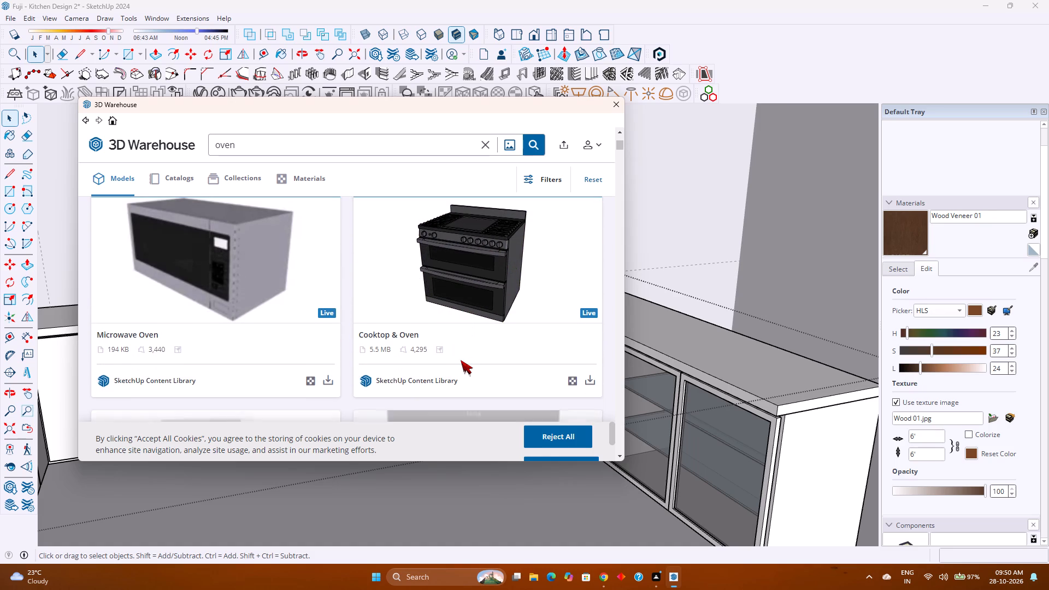
scroll(461, 360, down, 1)
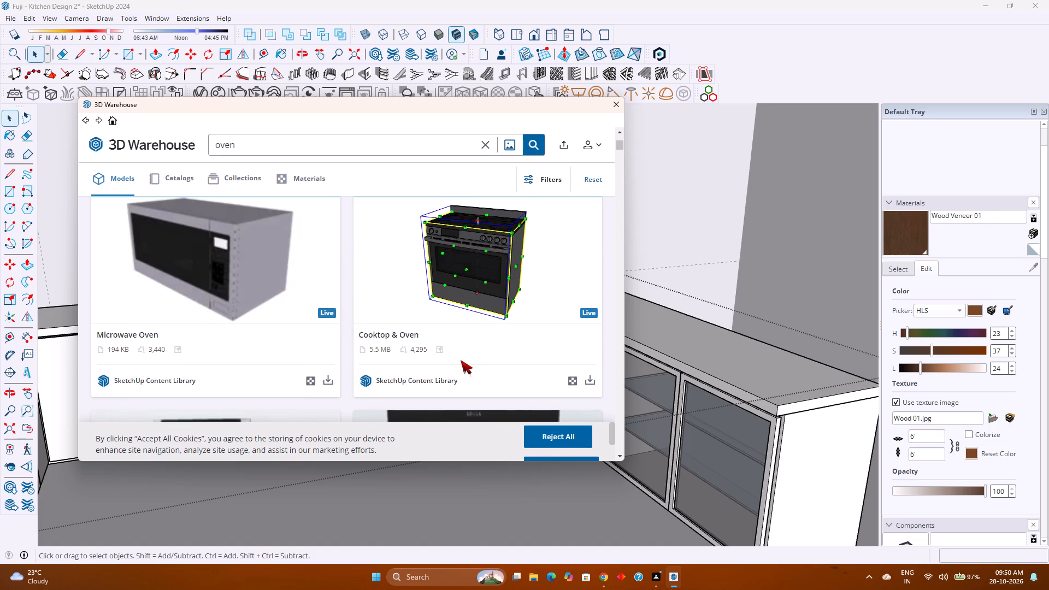
scroll(461, 360, down, 2)
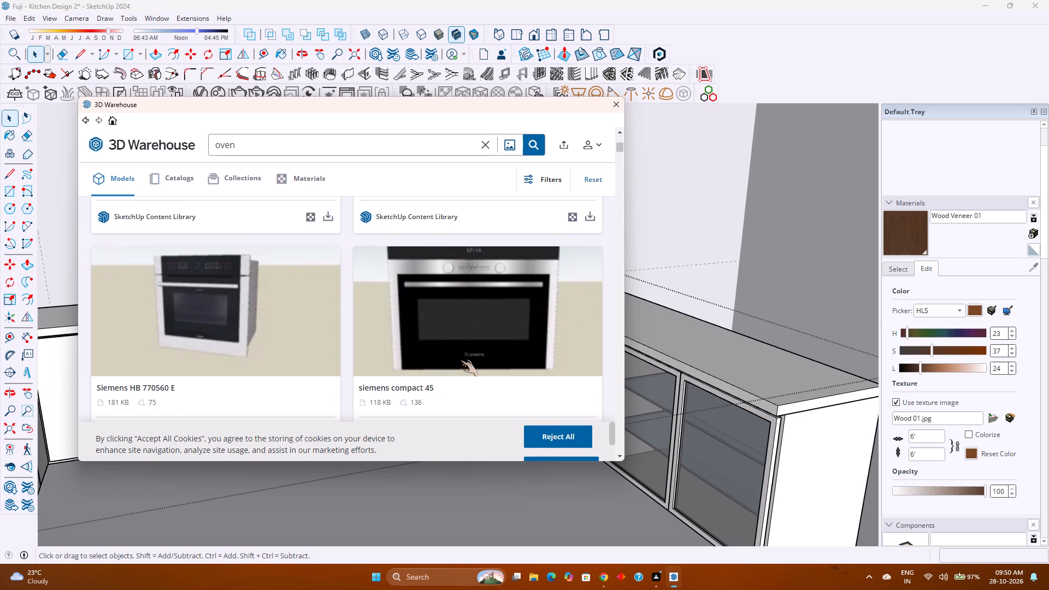
scroll(461, 360, down, 1)
scroll(353, 361, down, 2)
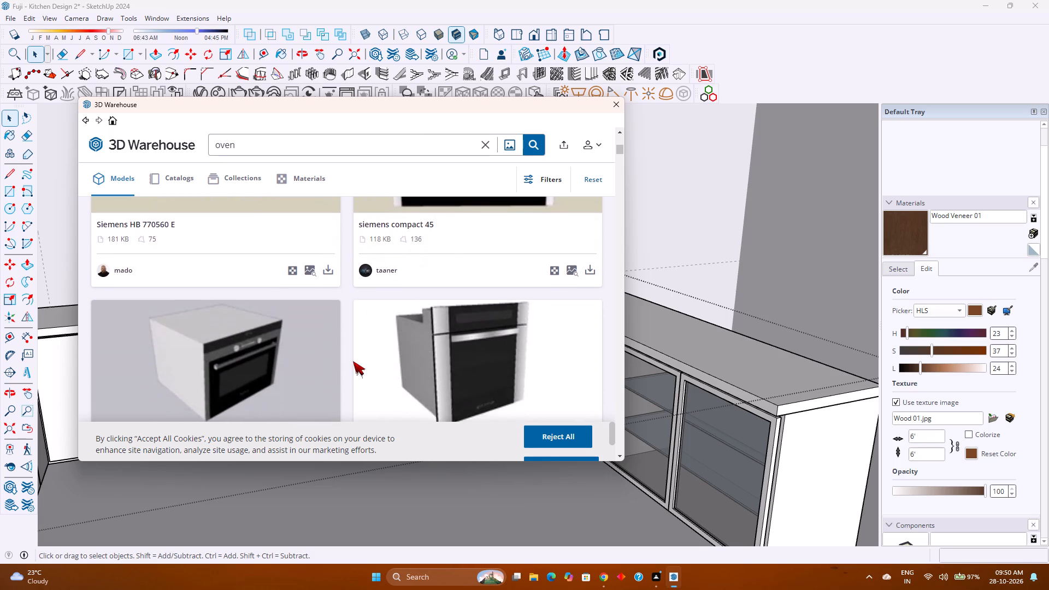
scroll(353, 361, down, 4)
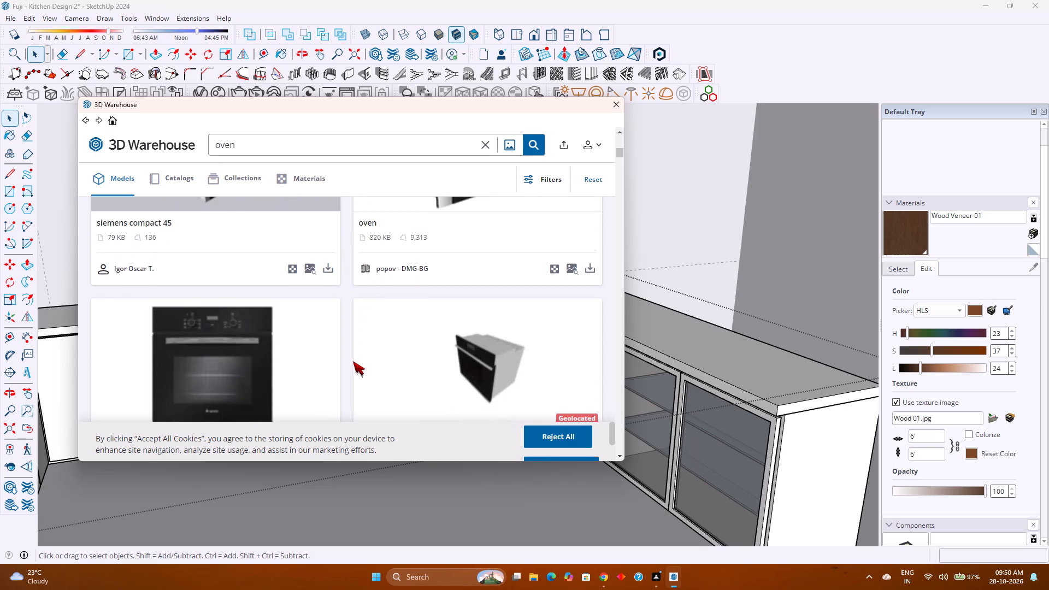
scroll(354, 361, down, 3)
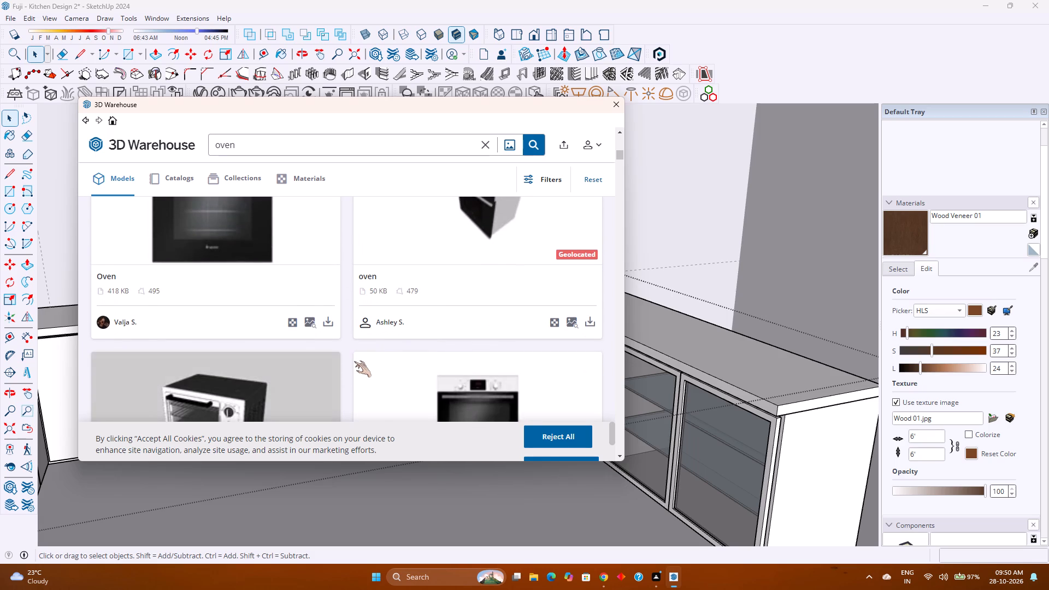
scroll(354, 361, down, 3)
scroll(354, 361, up, 3)
scroll(354, 361, down, 5)
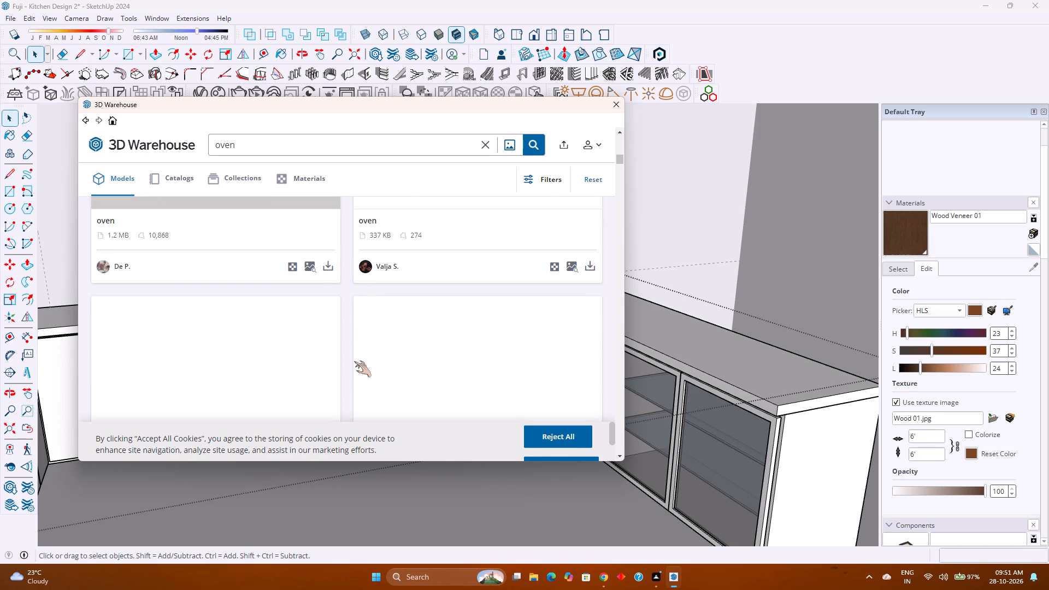
scroll(354, 361, down, 1)
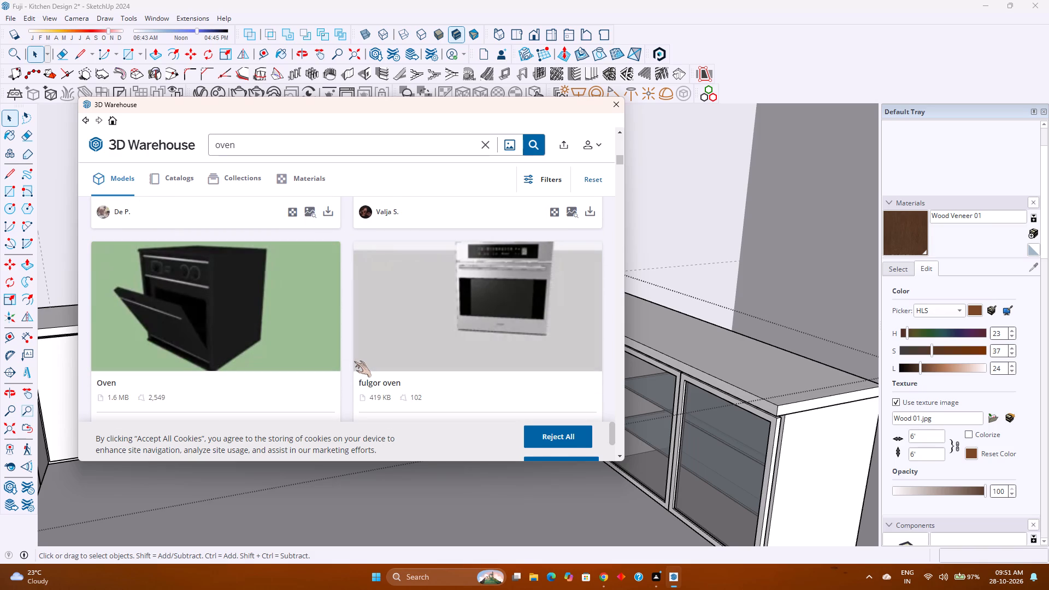
scroll(354, 361, down, 1)
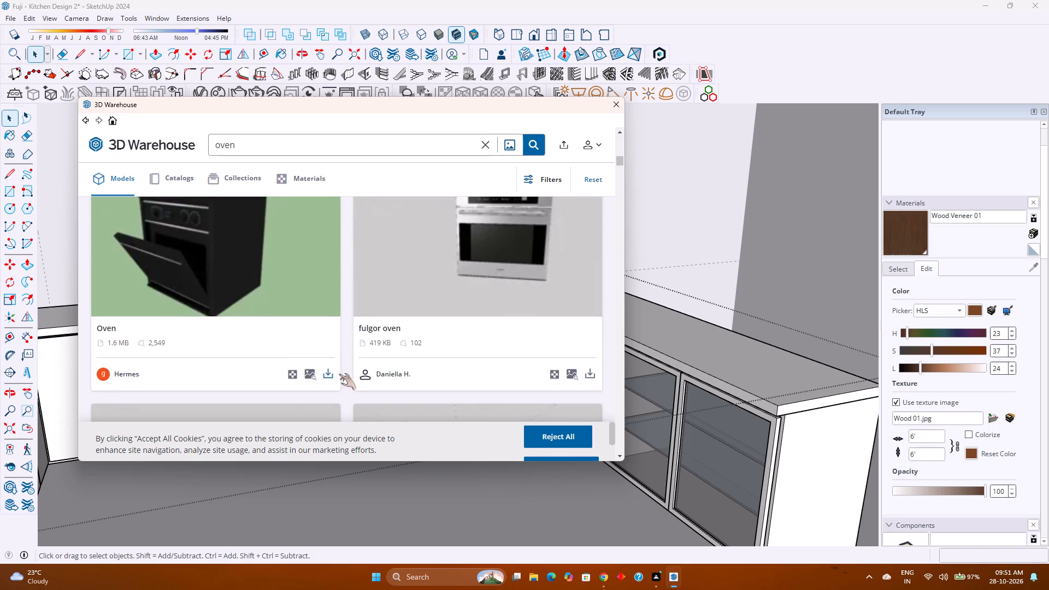
click(329, 373)
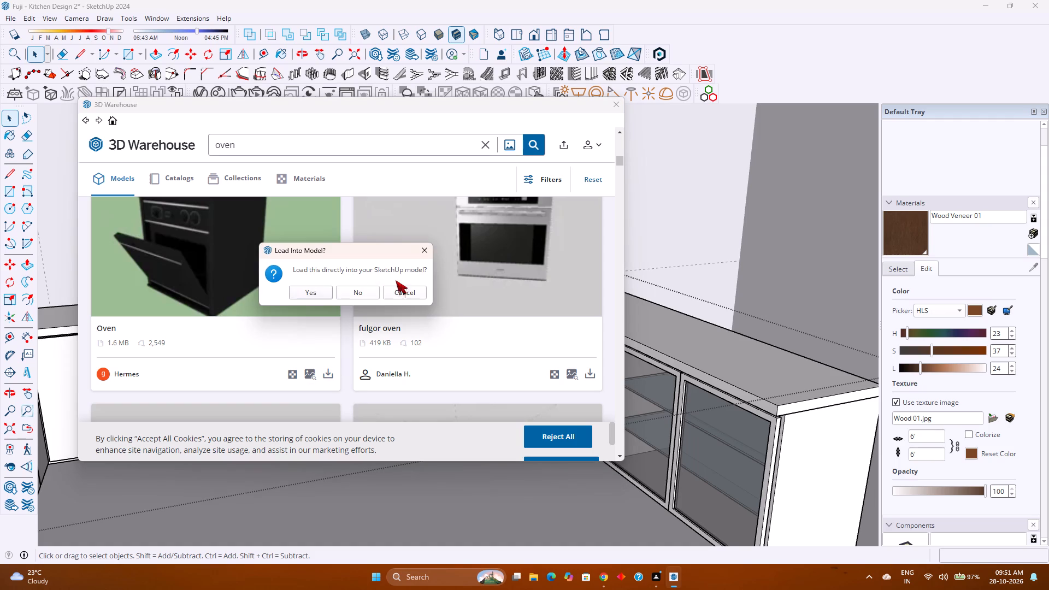
click(400, 291)
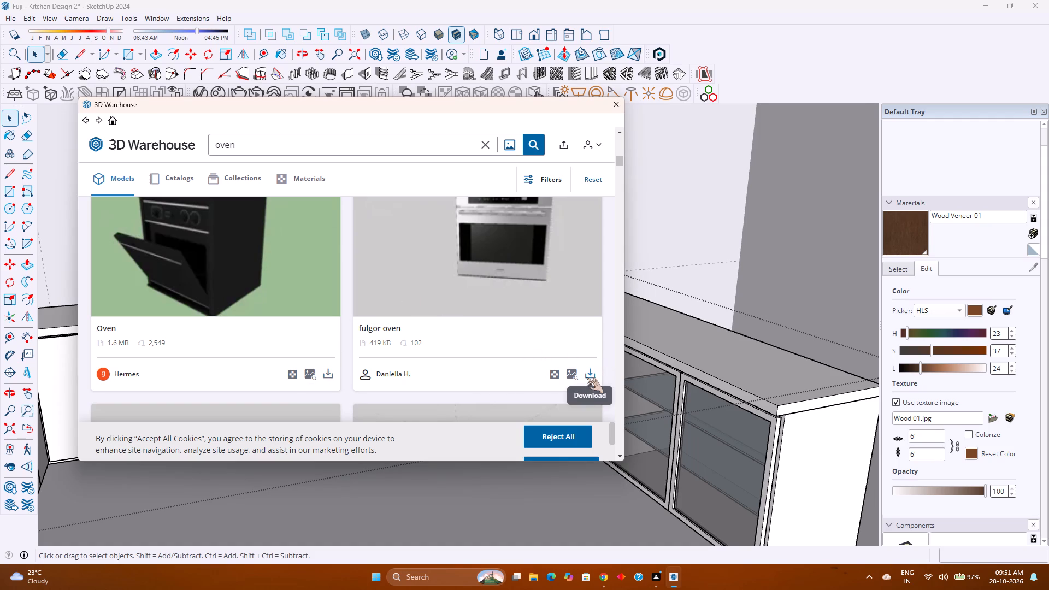
scroll(410, 341, up, 1)
scroll(410, 341, down, 2)
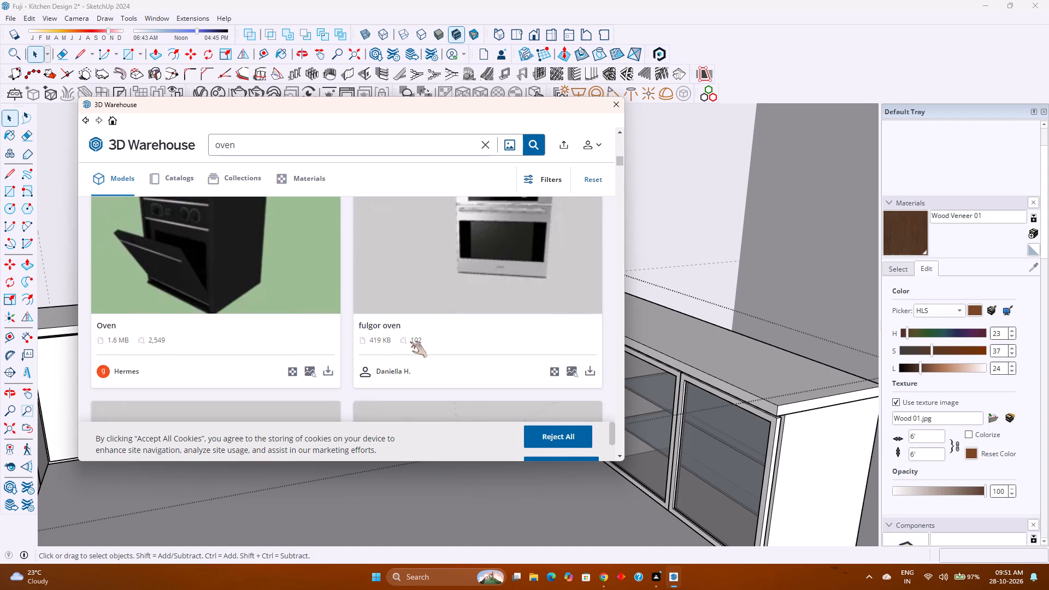
scroll(410, 341, down, 2)
scroll(282, 251, up, 3)
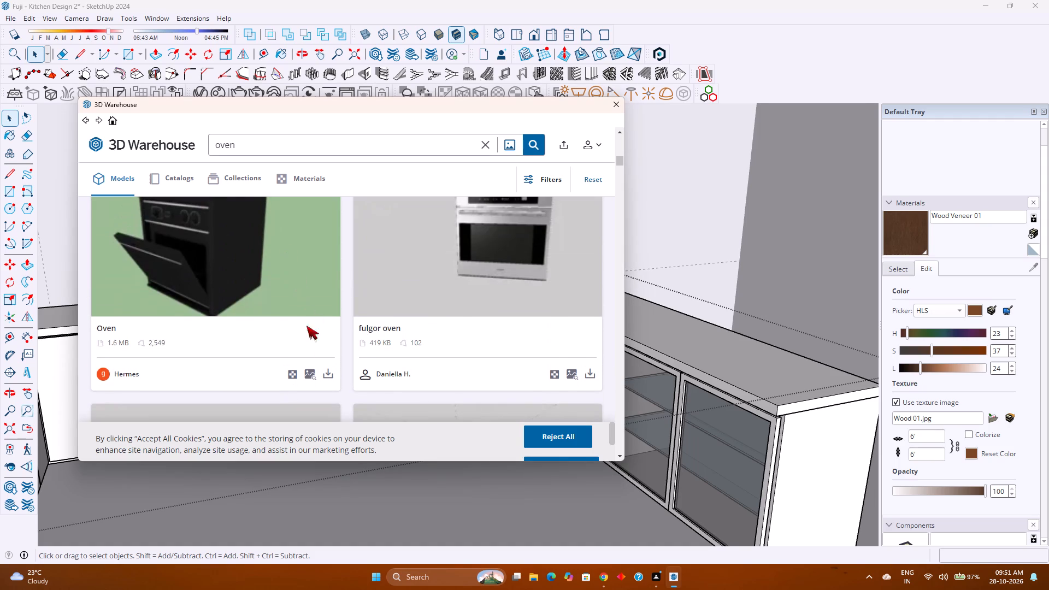
Load the black Oven with the open door directly into the model and place it at the empty bay's bottom front corner beside the shelves.
click(326, 374)
click(305, 292)
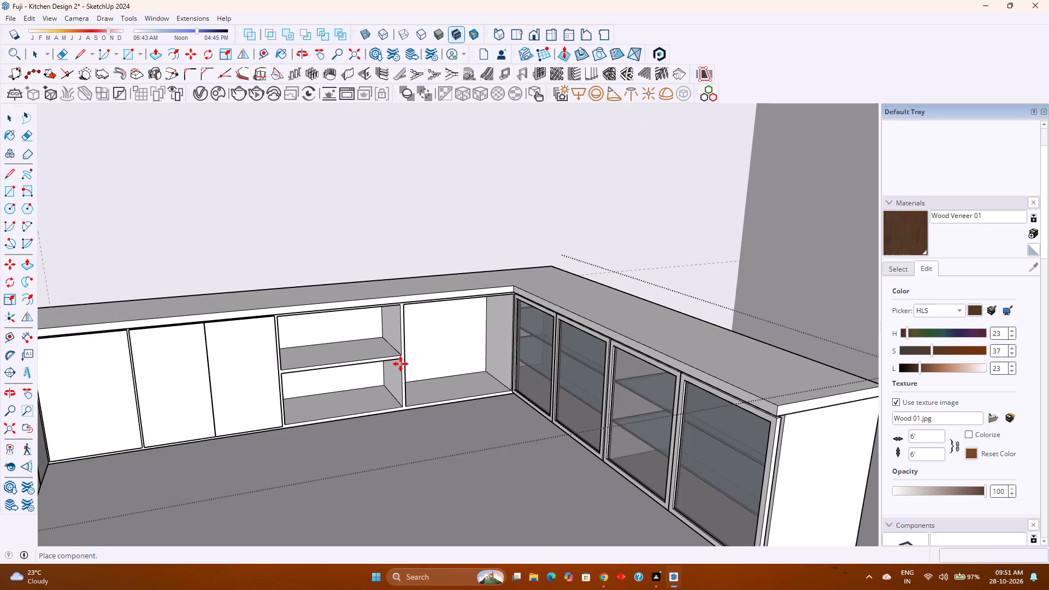
click(406, 408)
scroll(437, 392, up, 5)
middle_drag(461, 387, 385, 411)
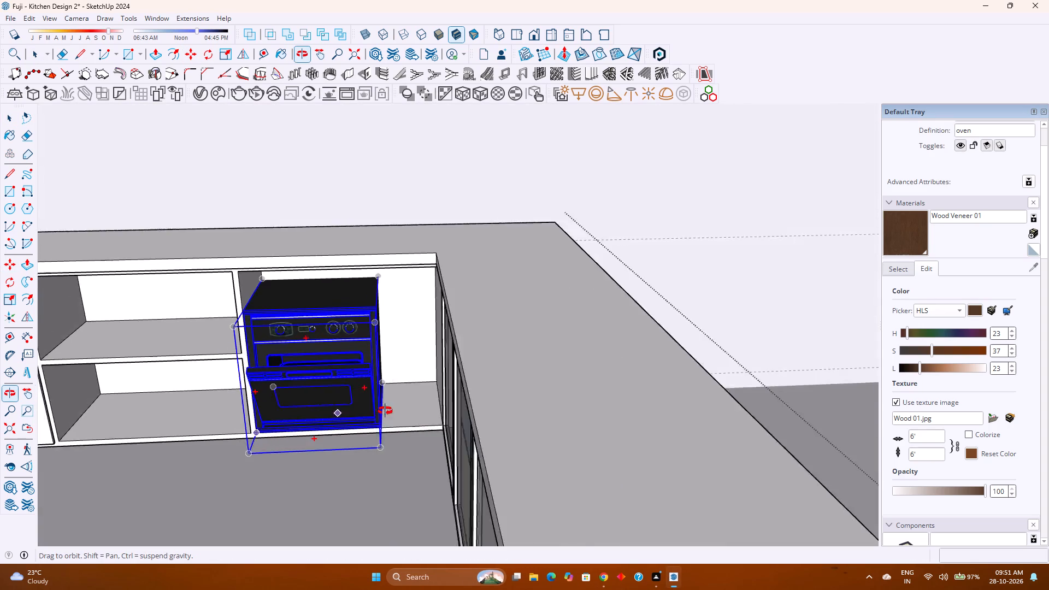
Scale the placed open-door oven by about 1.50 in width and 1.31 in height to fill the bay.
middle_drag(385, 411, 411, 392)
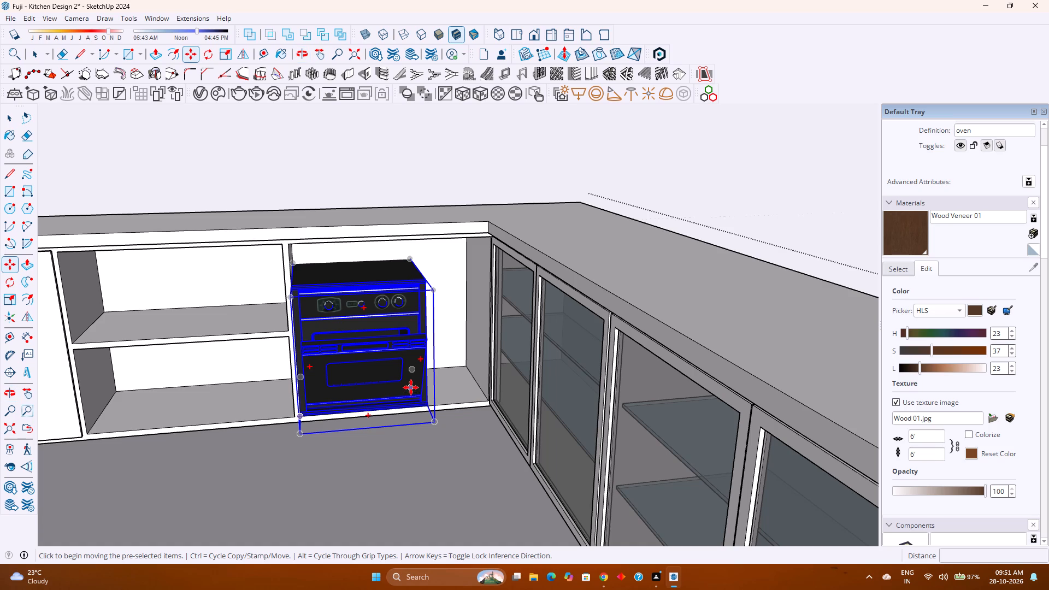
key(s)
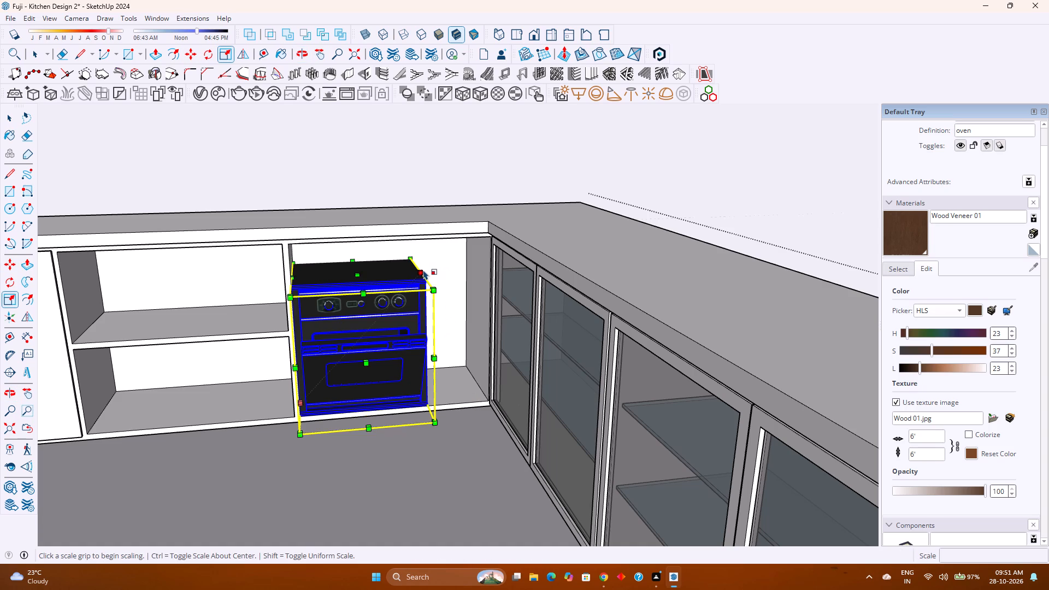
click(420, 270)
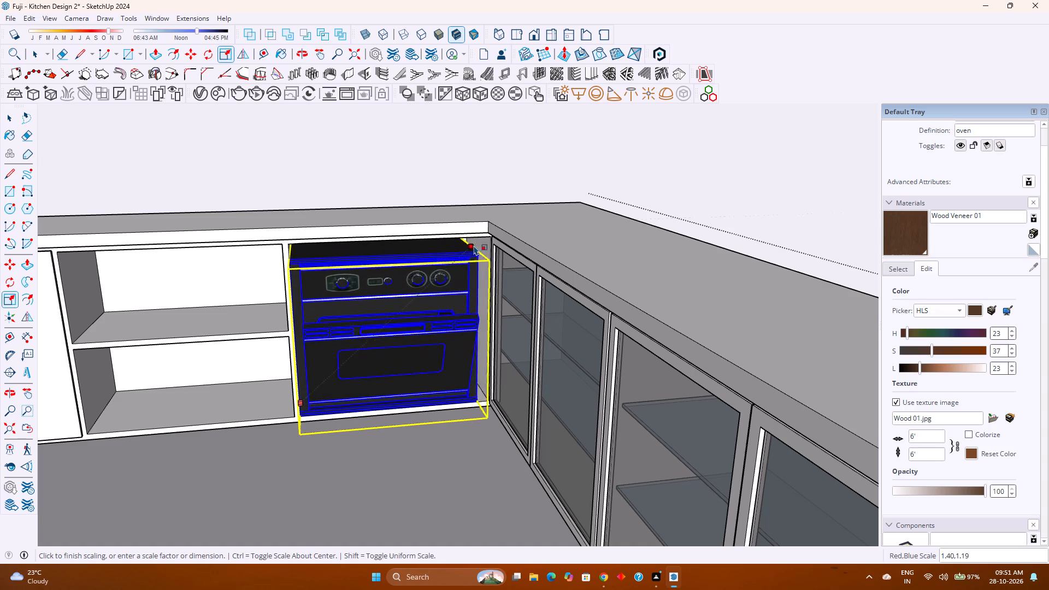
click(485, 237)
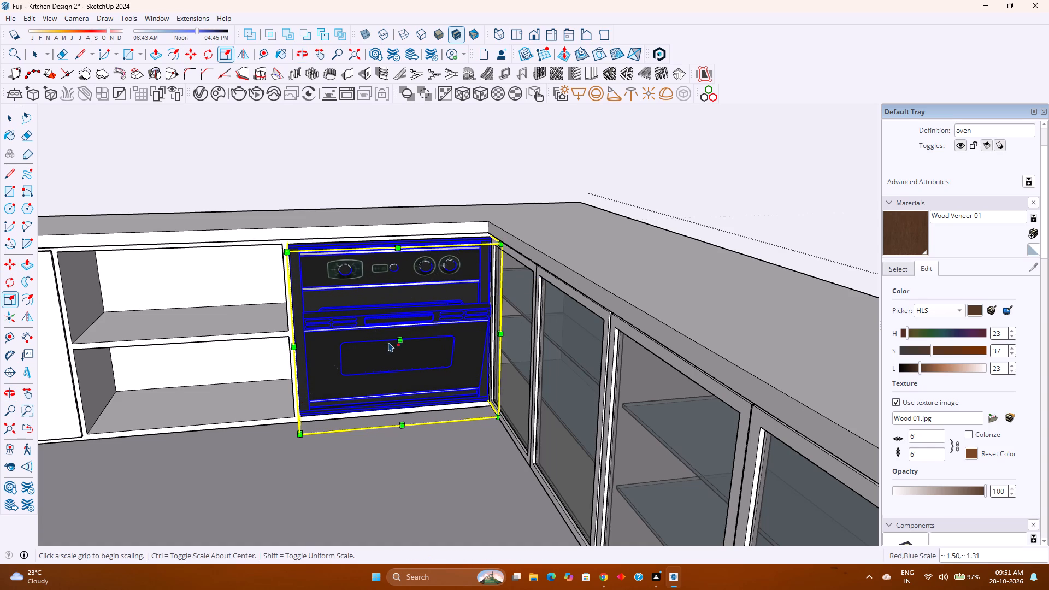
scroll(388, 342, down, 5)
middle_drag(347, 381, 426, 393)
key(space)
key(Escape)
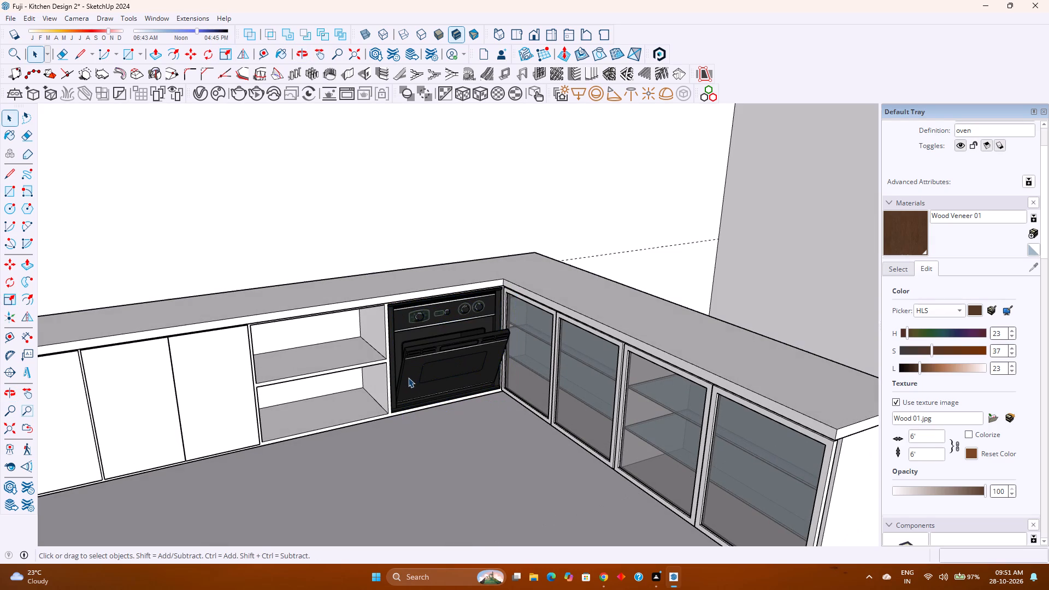
Examine how the enlarged open-door oven sits in the bay between the open shelves and the glass-door run.
scroll(419, 359, up, 5)
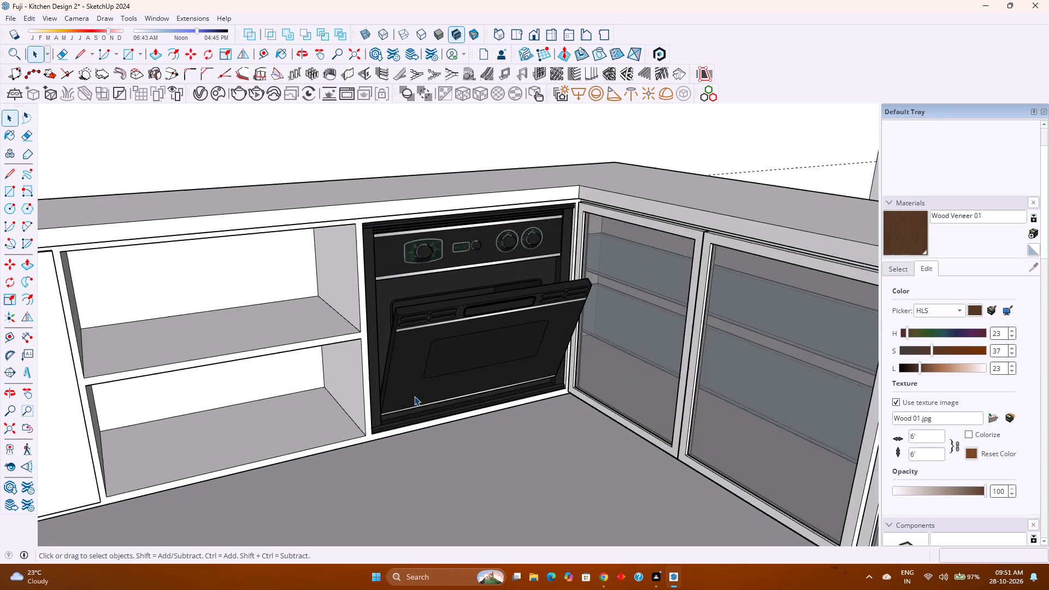
scroll(414, 396, up, 2)
middle_click(414, 396)
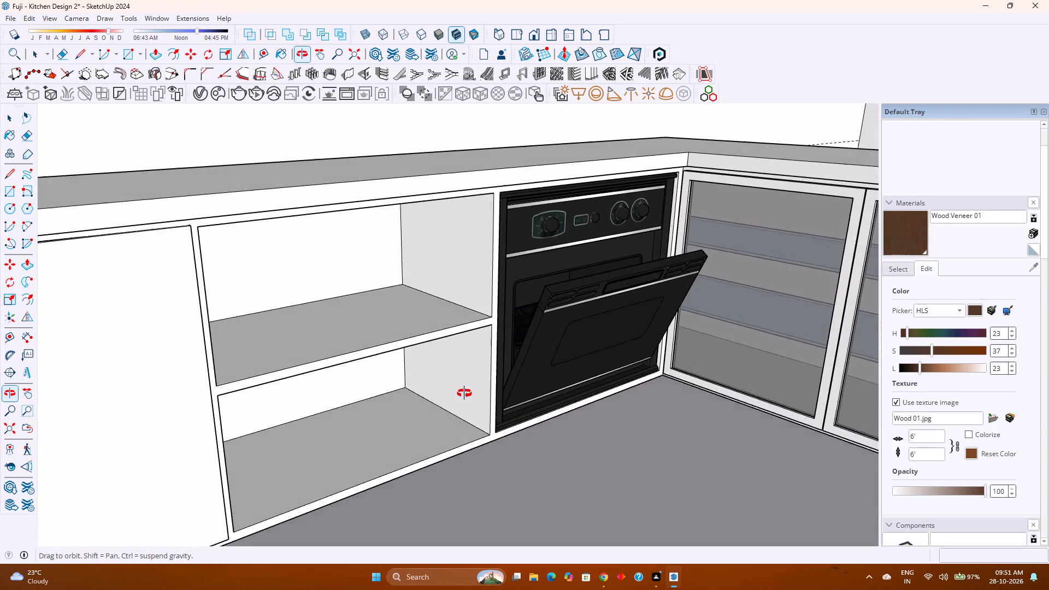
middle_click(412, 396)
middle_drag(413, 367, 470, 484)
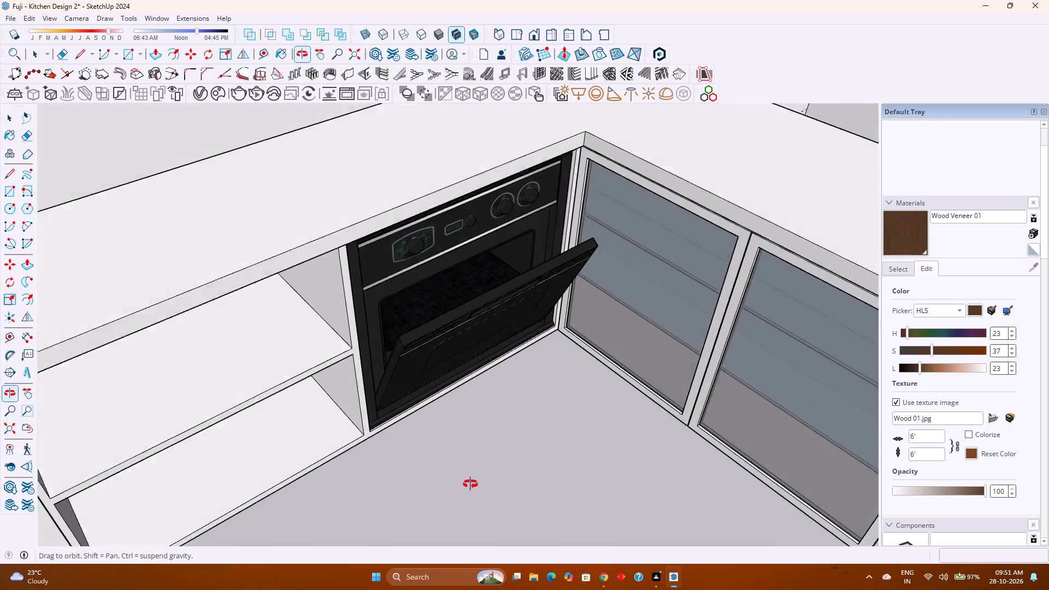
middle_drag(470, 484, 355, 366)
middle_click(355, 366)
scroll(413, 339, down, 2)
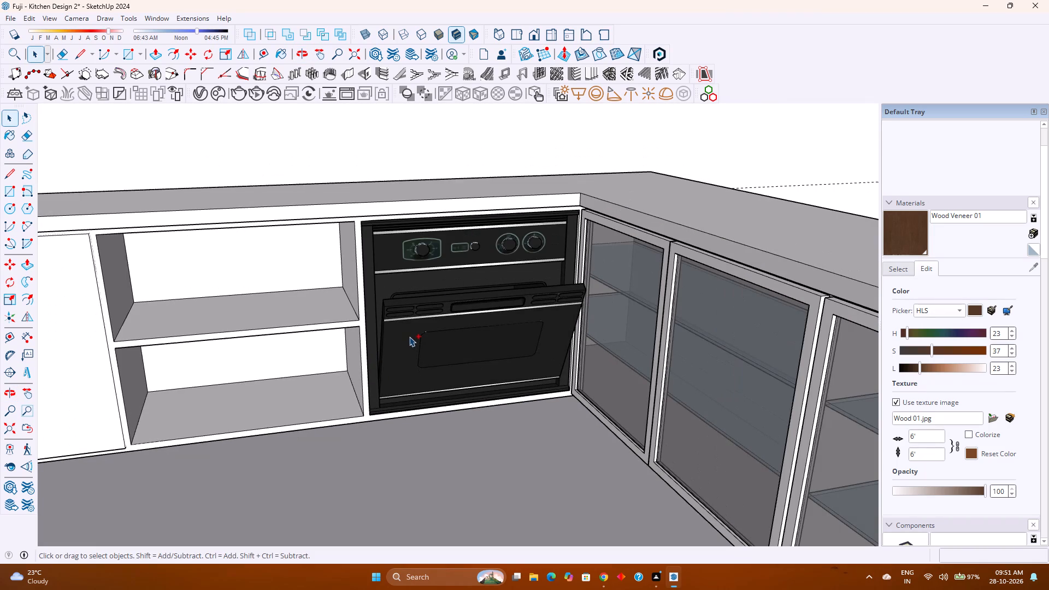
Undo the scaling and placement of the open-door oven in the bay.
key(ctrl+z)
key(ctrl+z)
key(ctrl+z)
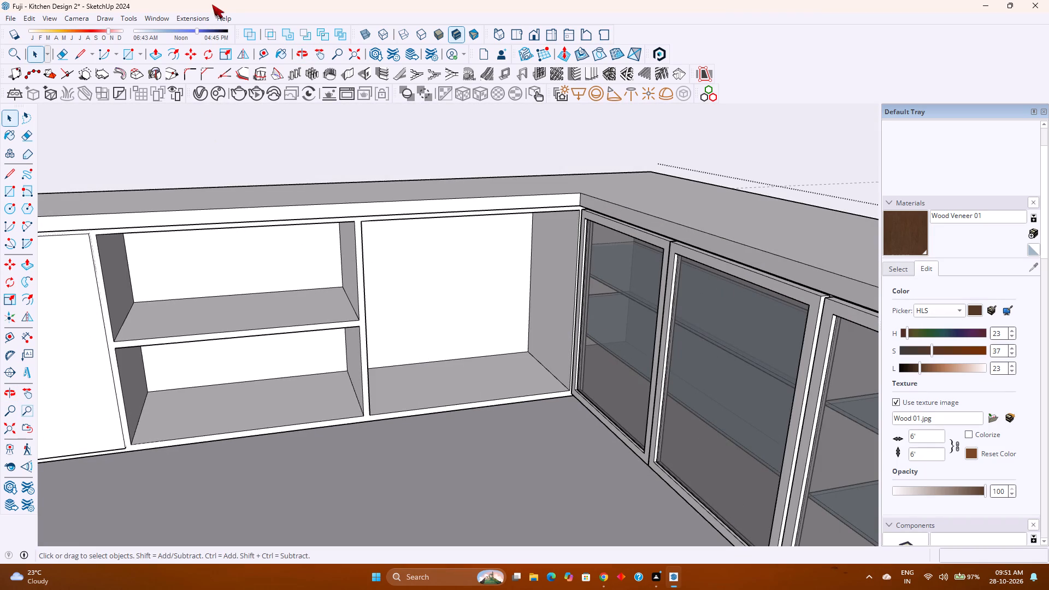
Reopen the 3D Warehouse oven results and examine the models for a built-in oven with a closed door.
click(164, 19)
click(175, 107)
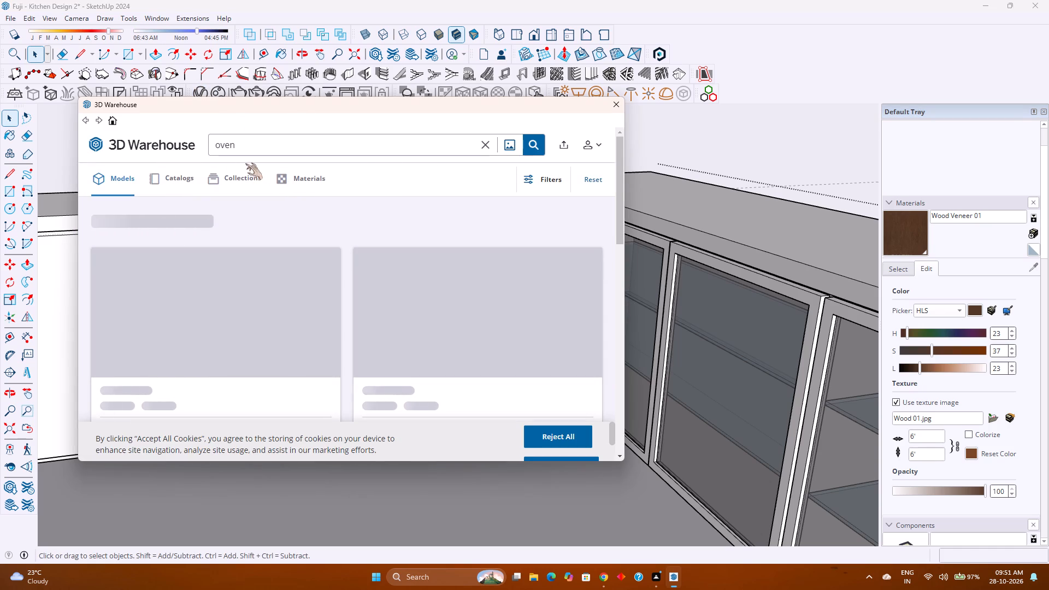
click(219, 146)
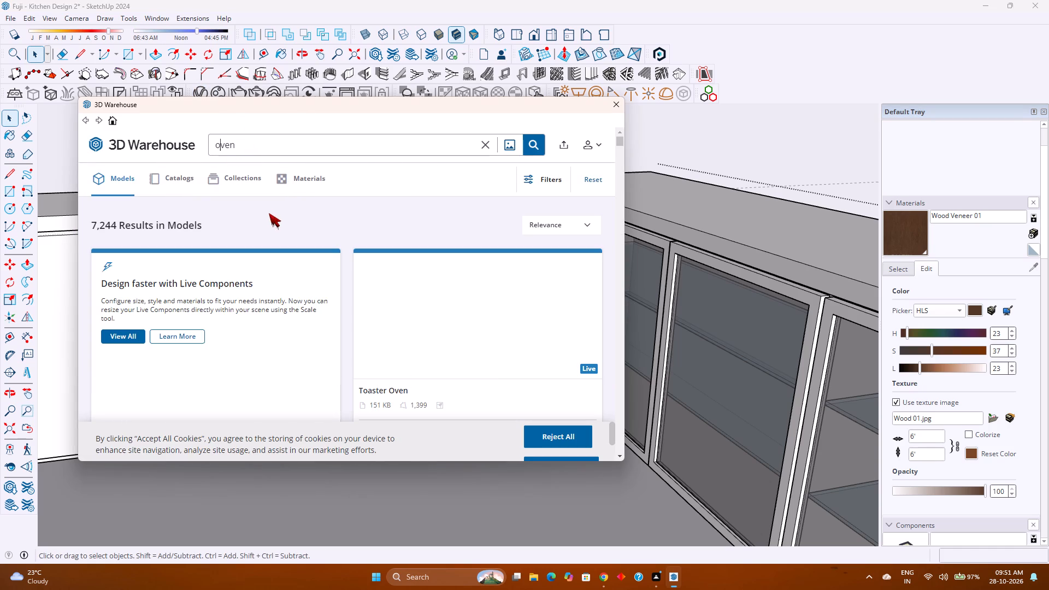
scroll(426, 300, down, 4)
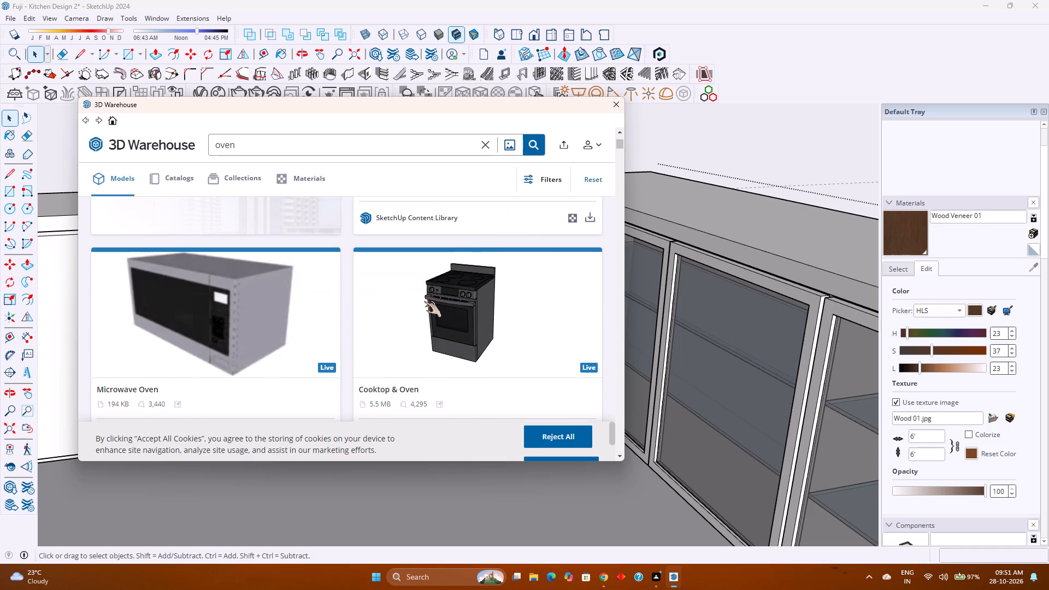
scroll(424, 301, down, 1)
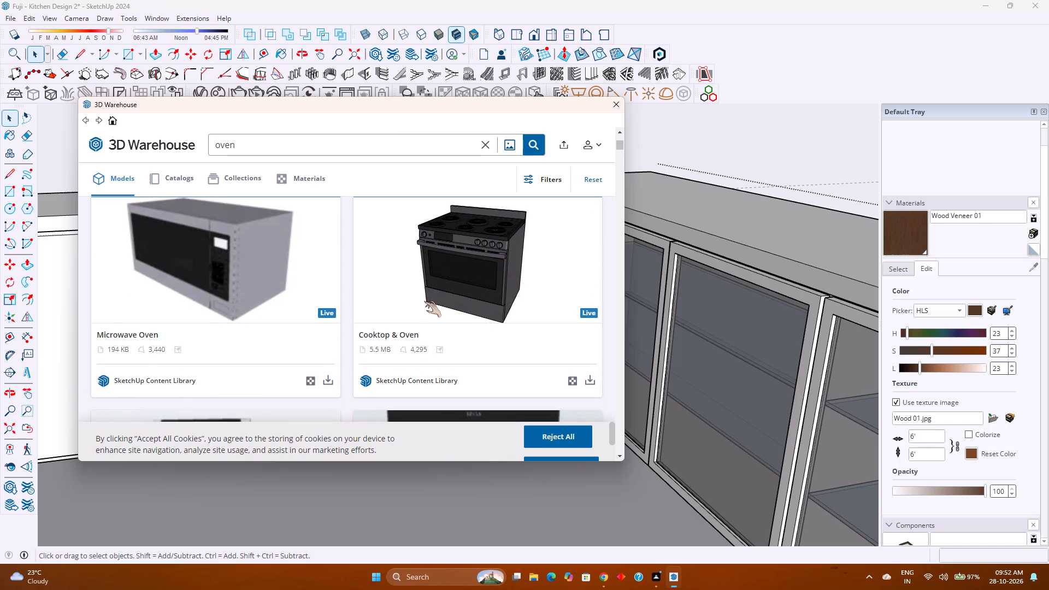
scroll(424, 301, down, 2)
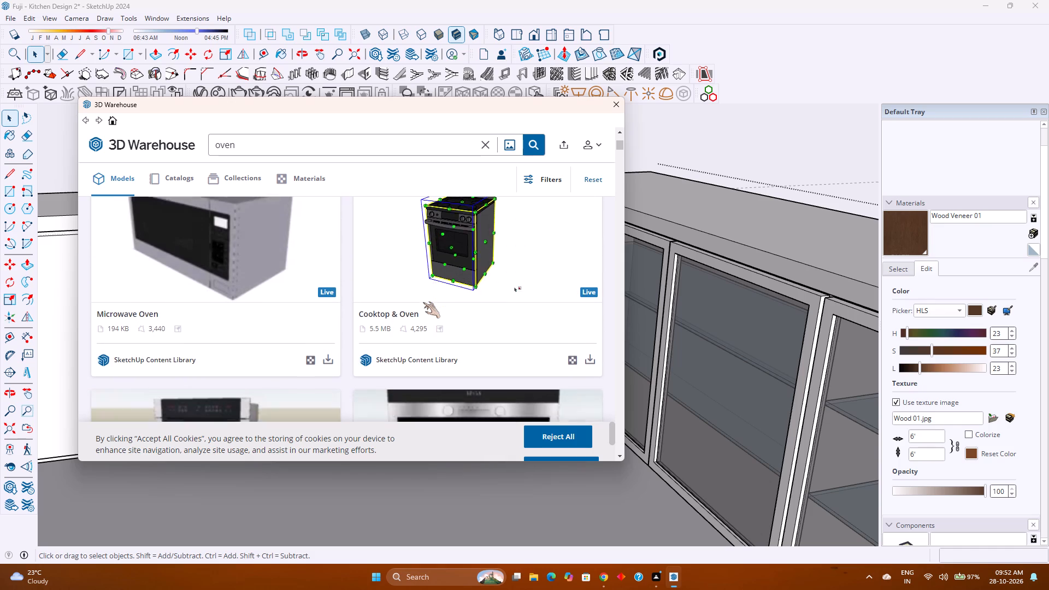
scroll(423, 302, down, 3)
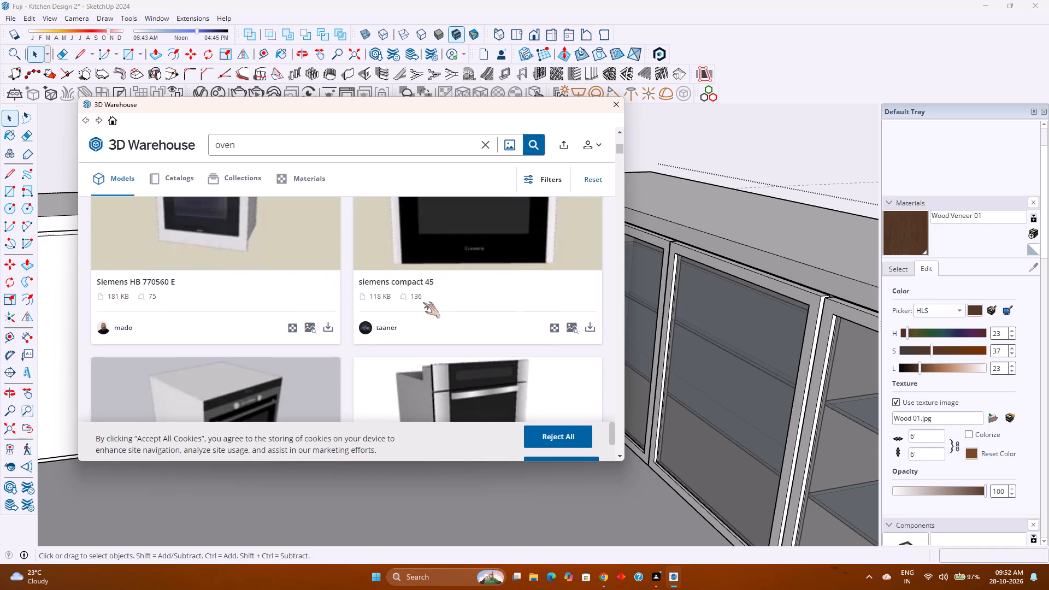
scroll(423, 302, down, 3)
scroll(423, 302, up, 1)
scroll(423, 302, down, 3)
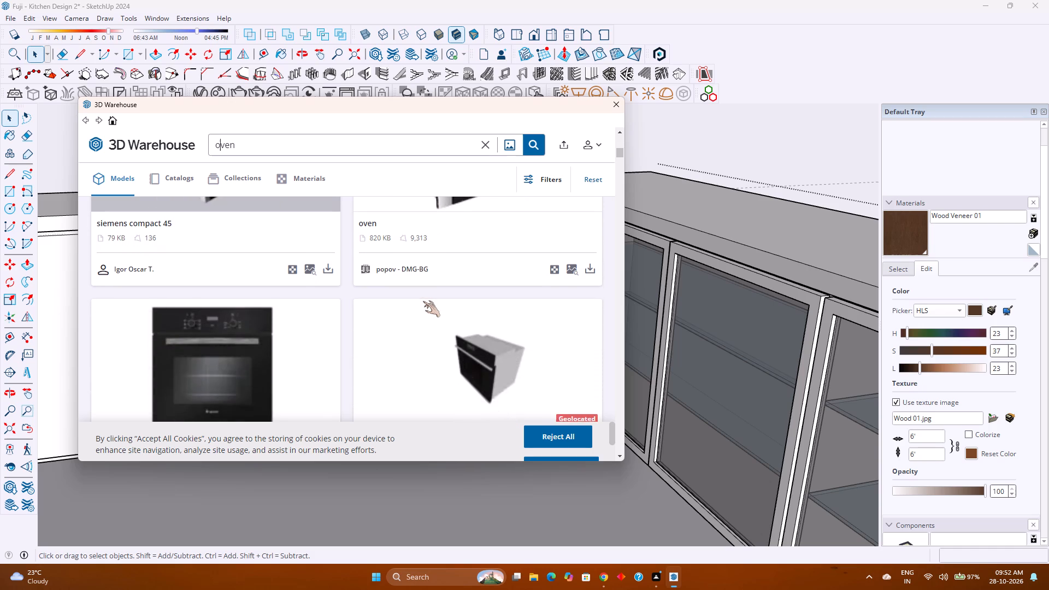
scroll(423, 301, down, 7)
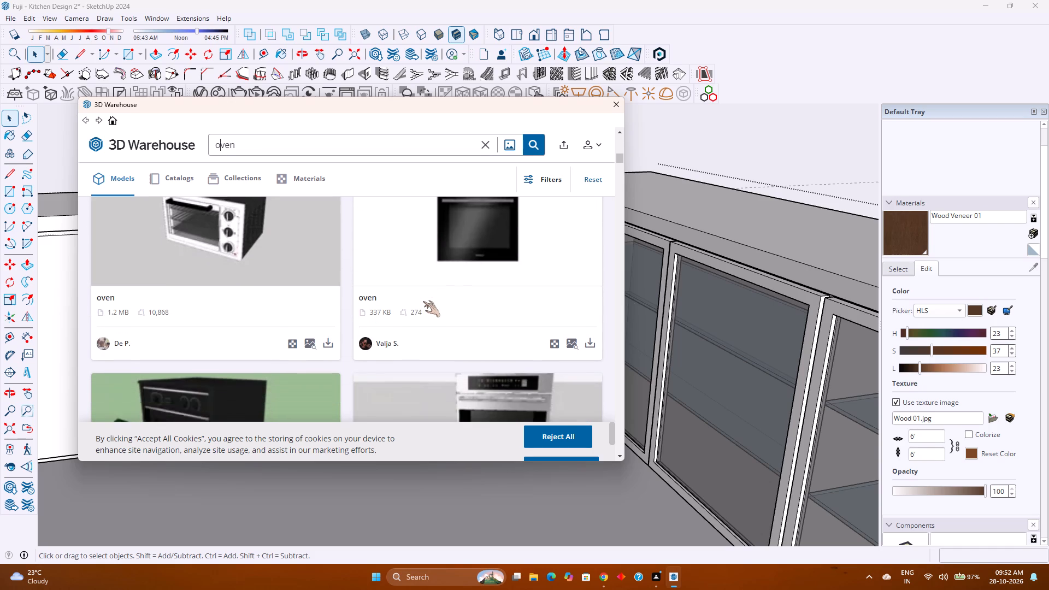
scroll(423, 301, down, 1)
scroll(423, 301, up, 2)
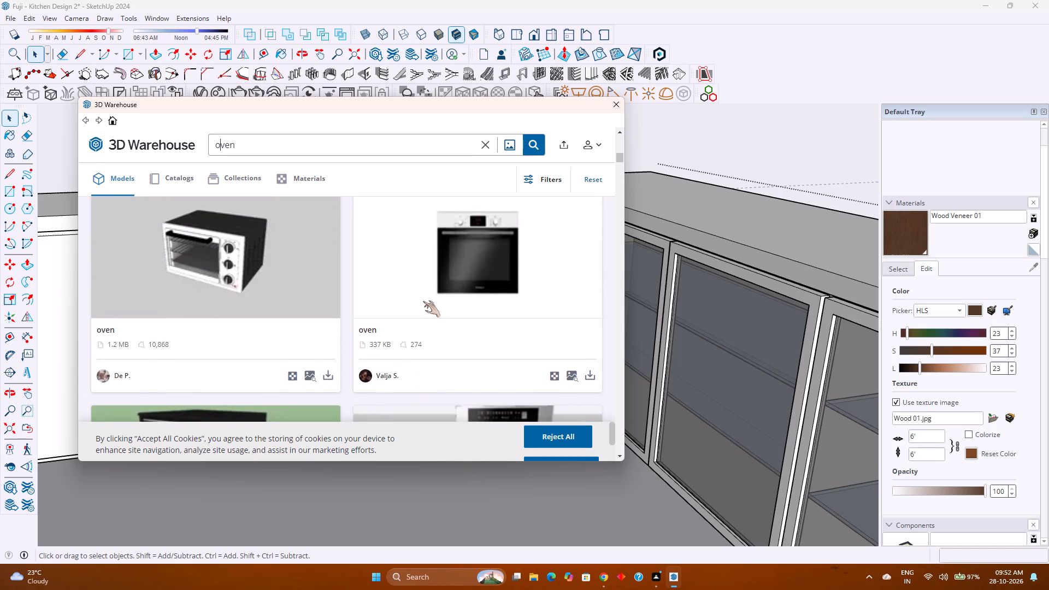
scroll(423, 301, down, 7)
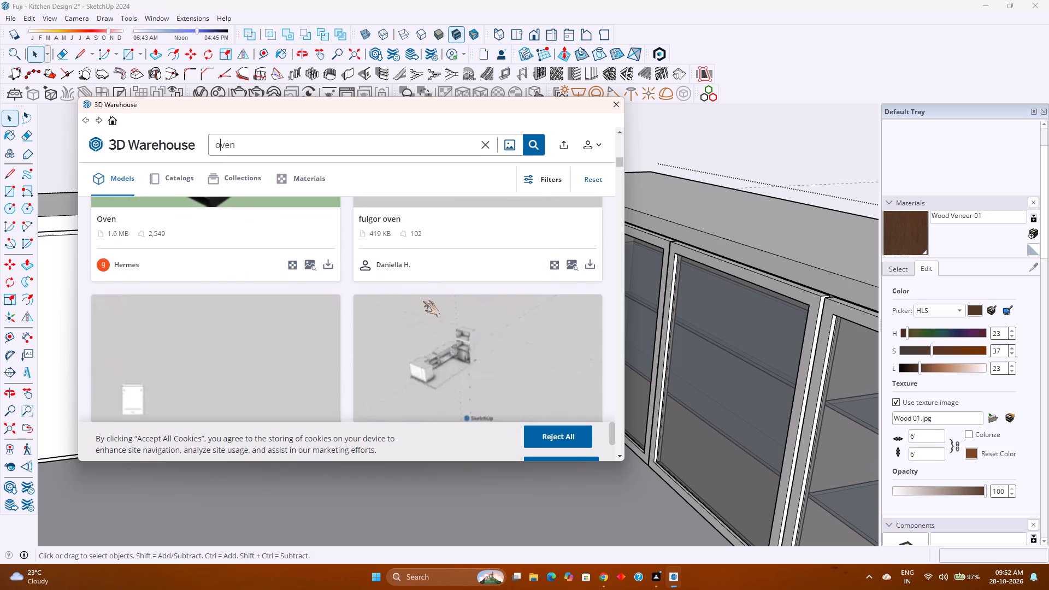
scroll(423, 301, down, 10)
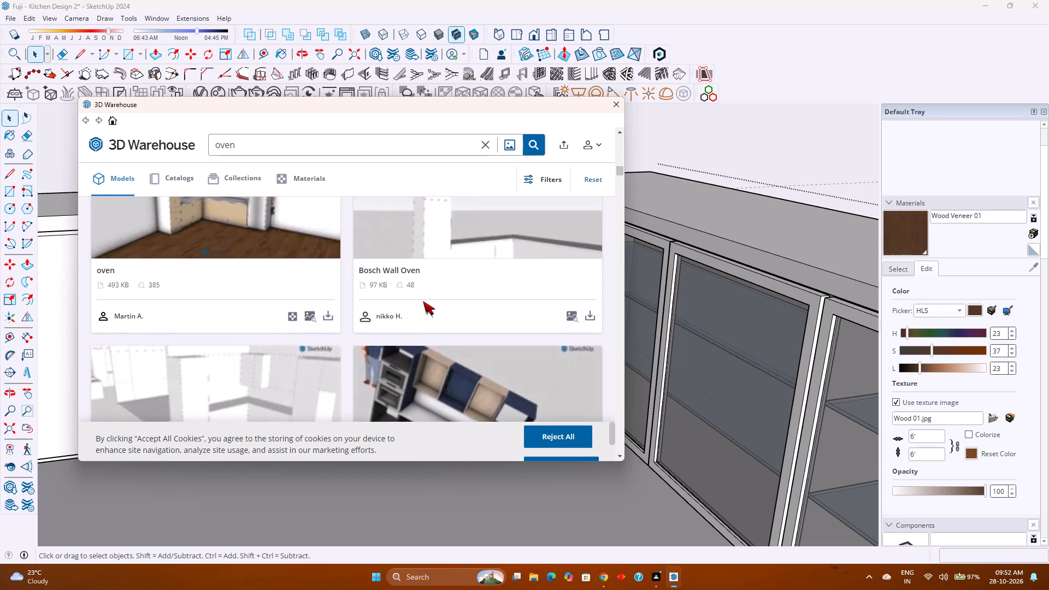
scroll(423, 301, down, 10)
scroll(423, 301, up, 2)
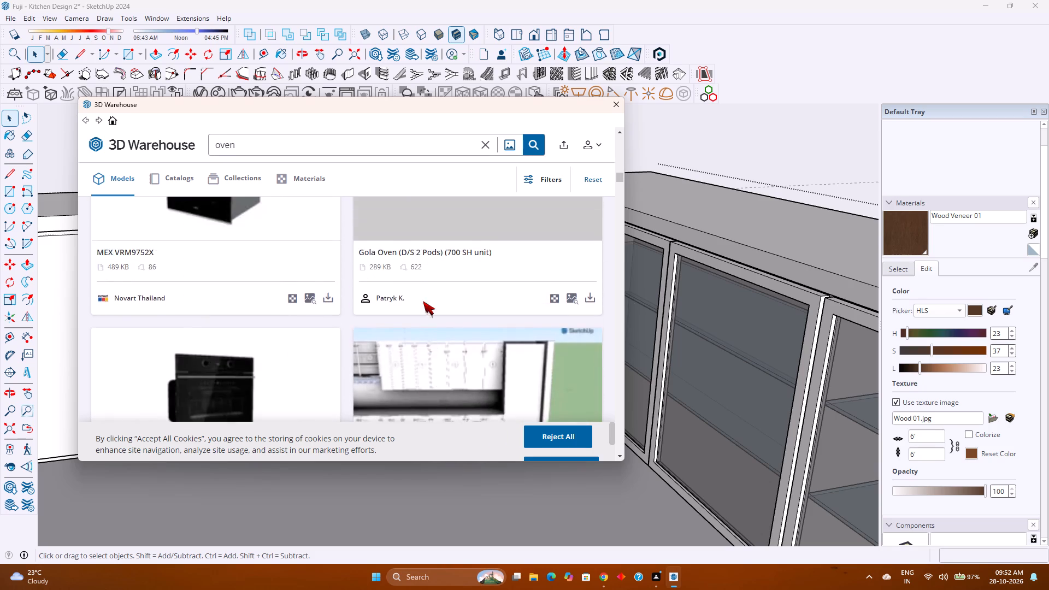
scroll(423, 301, up, 2)
scroll(423, 301, down, 2)
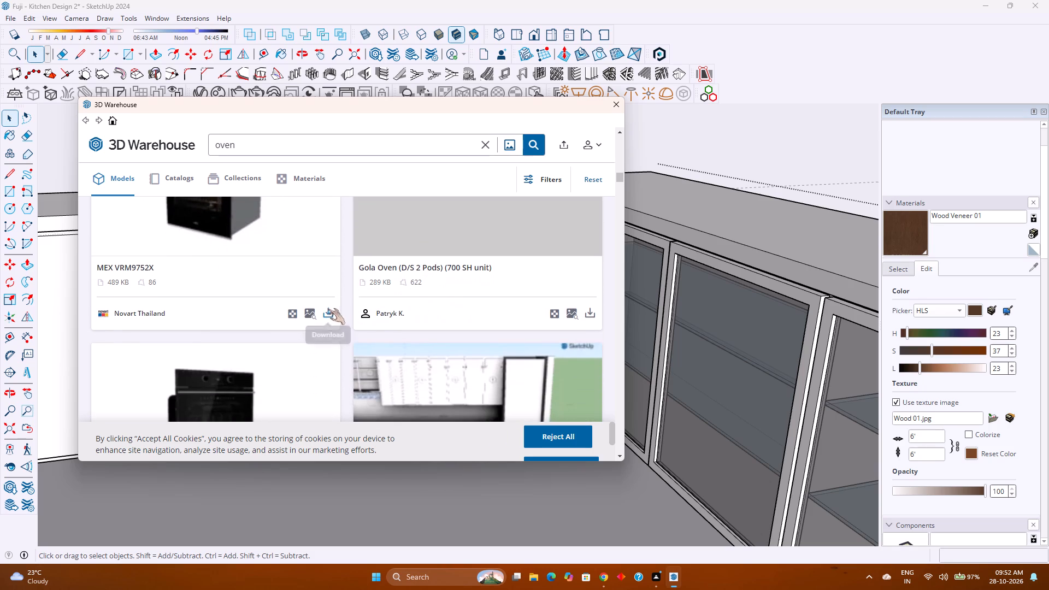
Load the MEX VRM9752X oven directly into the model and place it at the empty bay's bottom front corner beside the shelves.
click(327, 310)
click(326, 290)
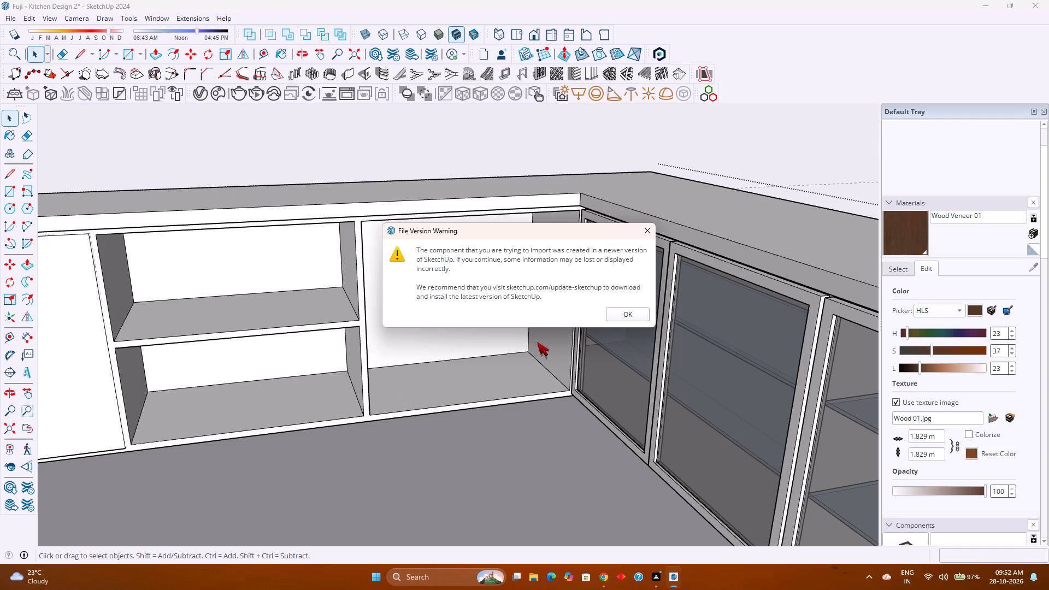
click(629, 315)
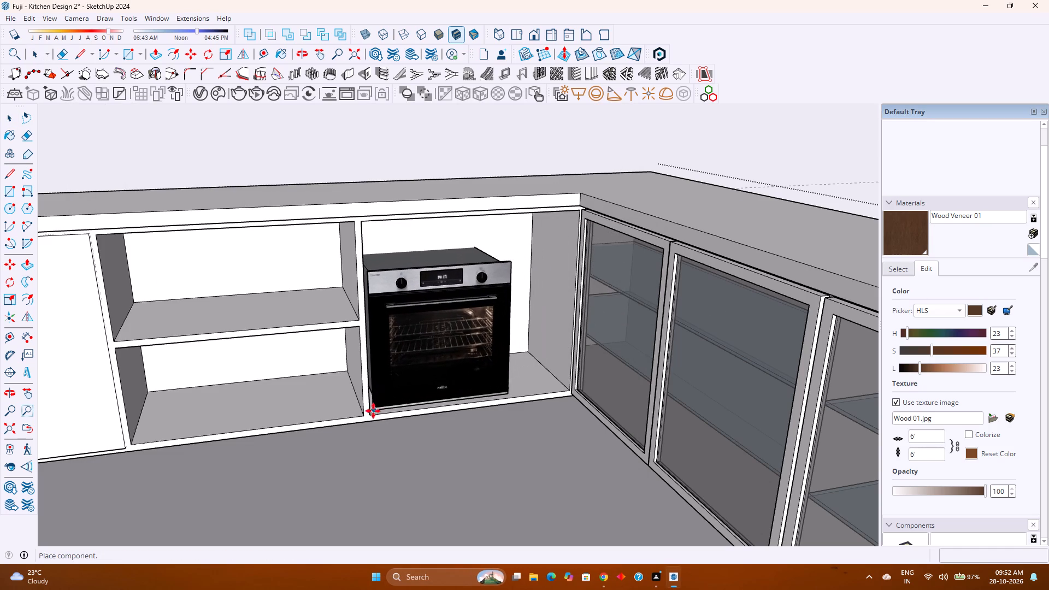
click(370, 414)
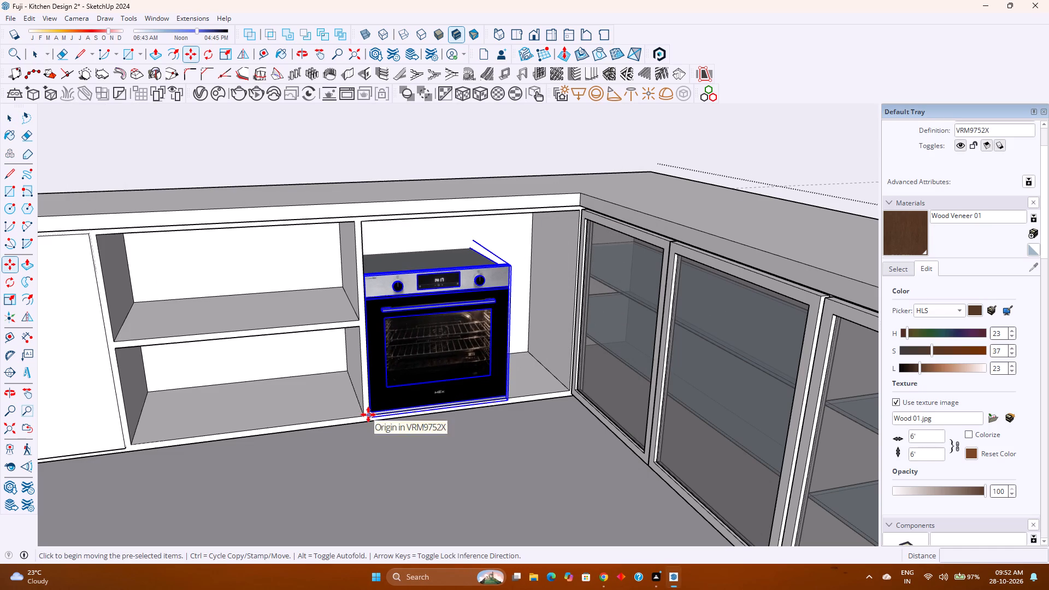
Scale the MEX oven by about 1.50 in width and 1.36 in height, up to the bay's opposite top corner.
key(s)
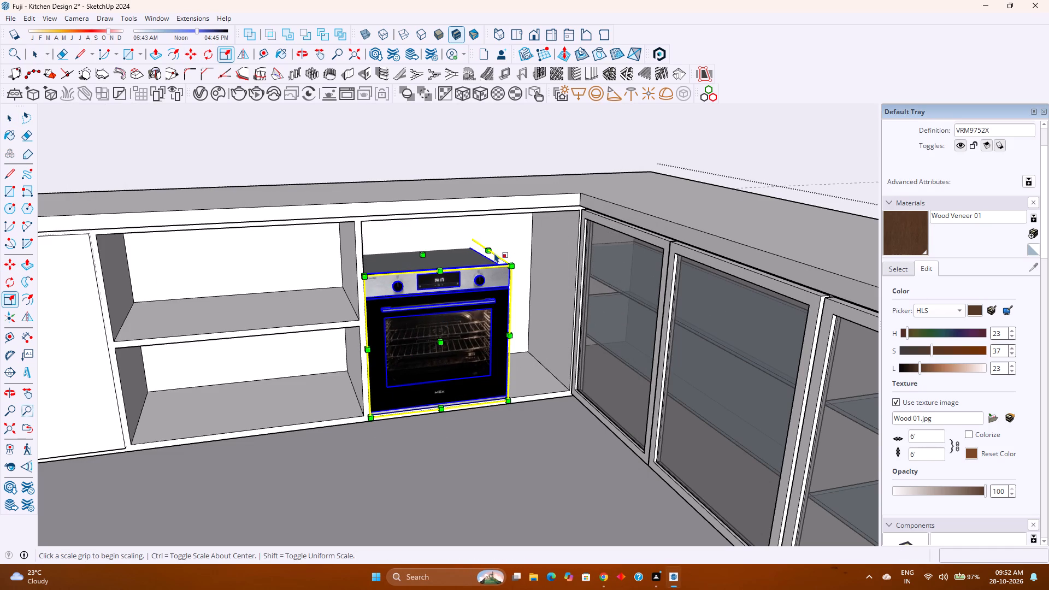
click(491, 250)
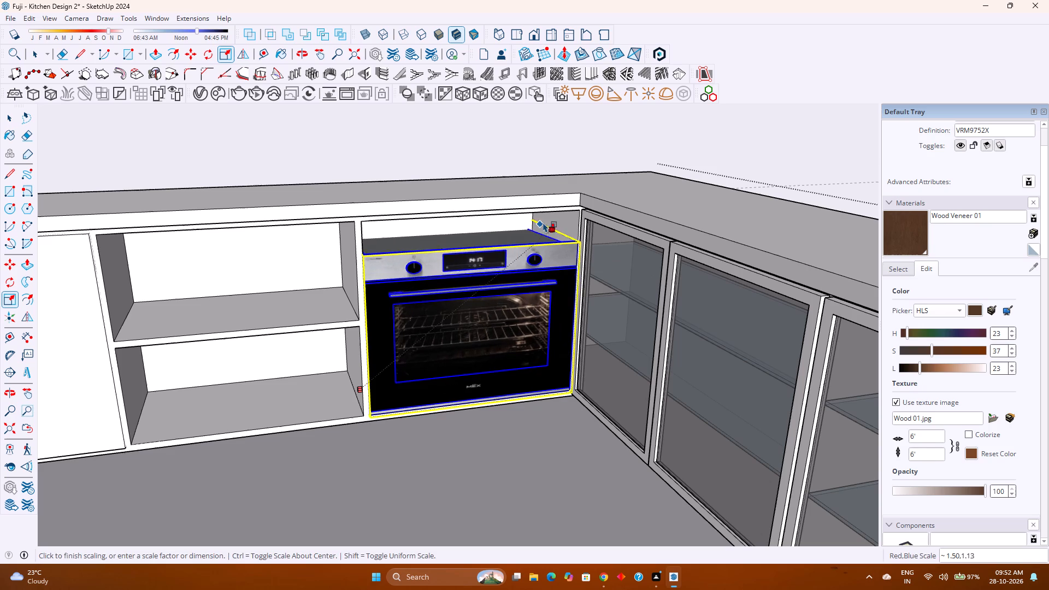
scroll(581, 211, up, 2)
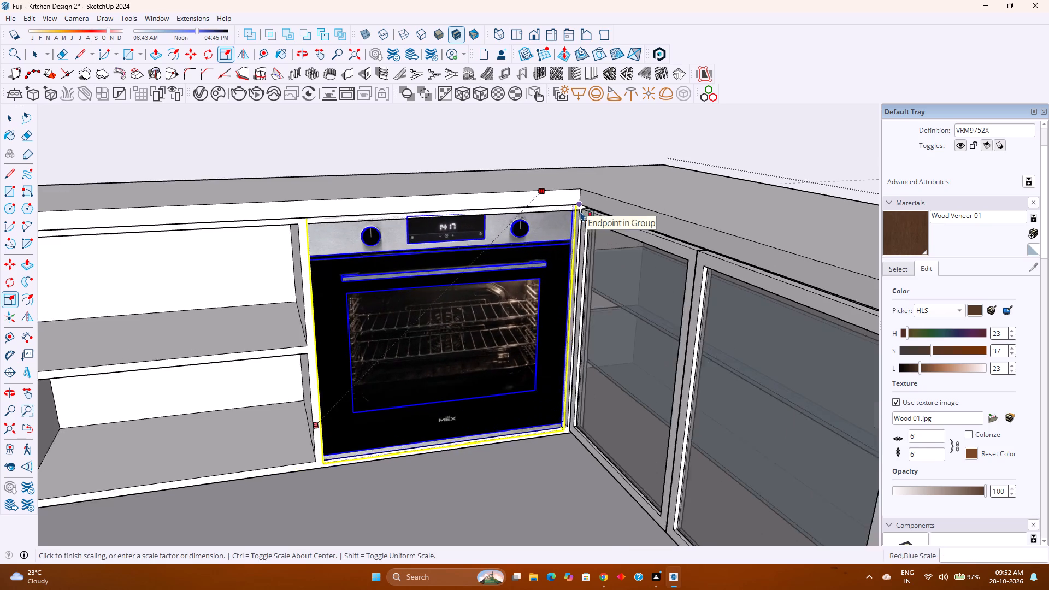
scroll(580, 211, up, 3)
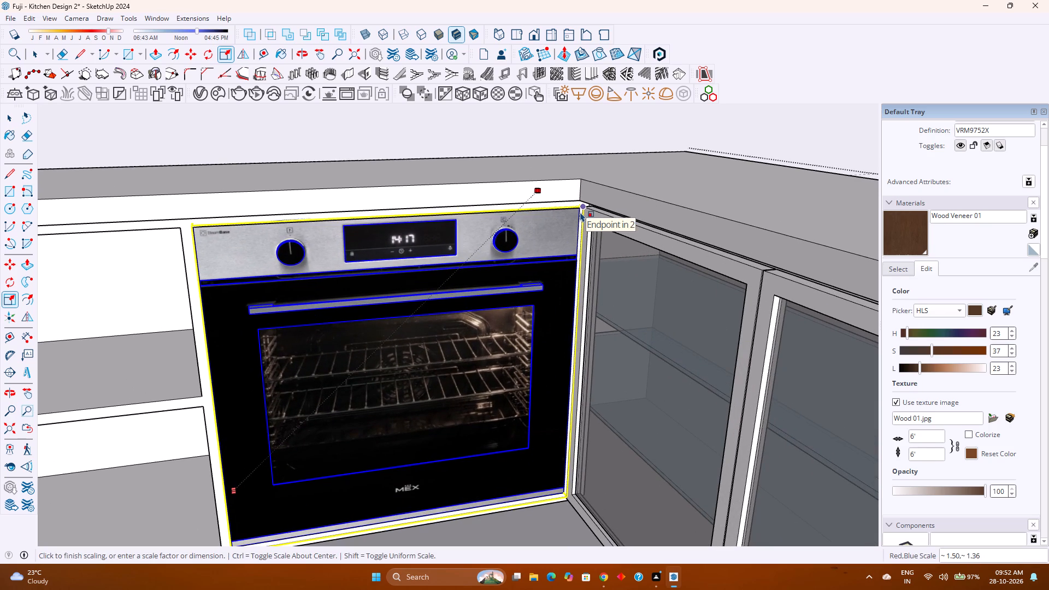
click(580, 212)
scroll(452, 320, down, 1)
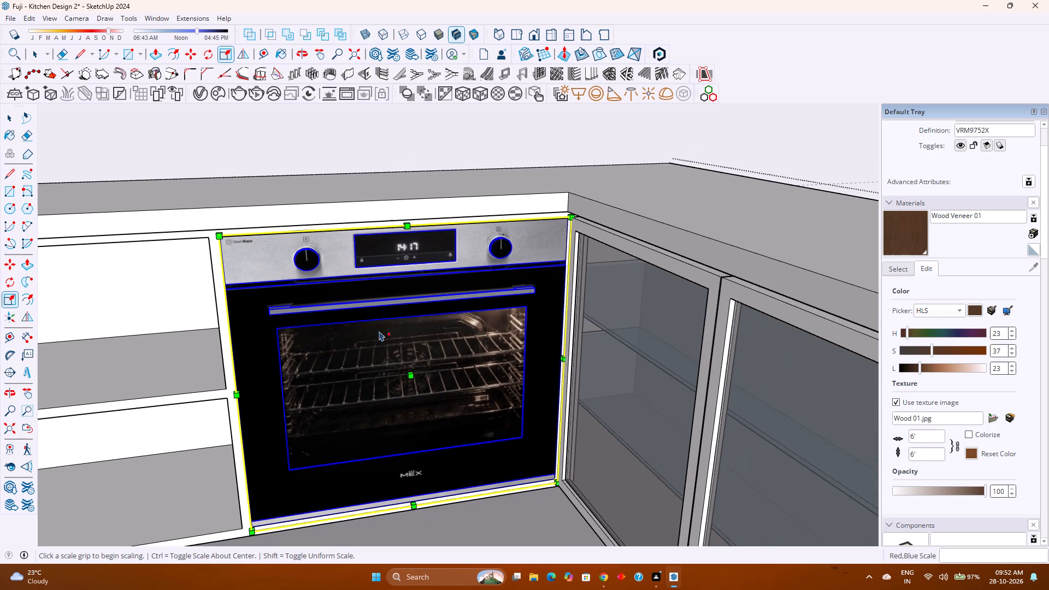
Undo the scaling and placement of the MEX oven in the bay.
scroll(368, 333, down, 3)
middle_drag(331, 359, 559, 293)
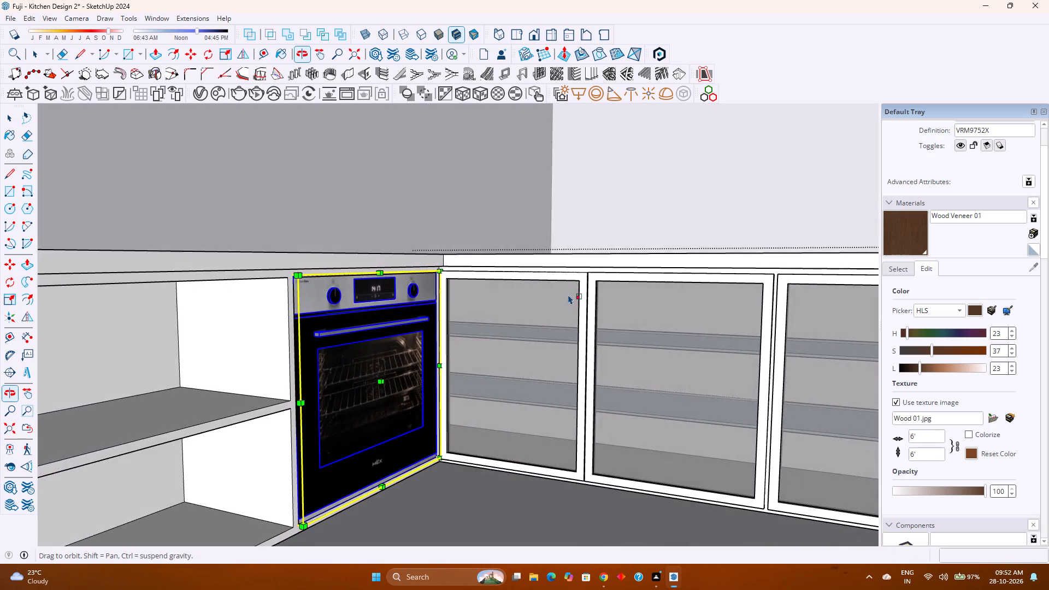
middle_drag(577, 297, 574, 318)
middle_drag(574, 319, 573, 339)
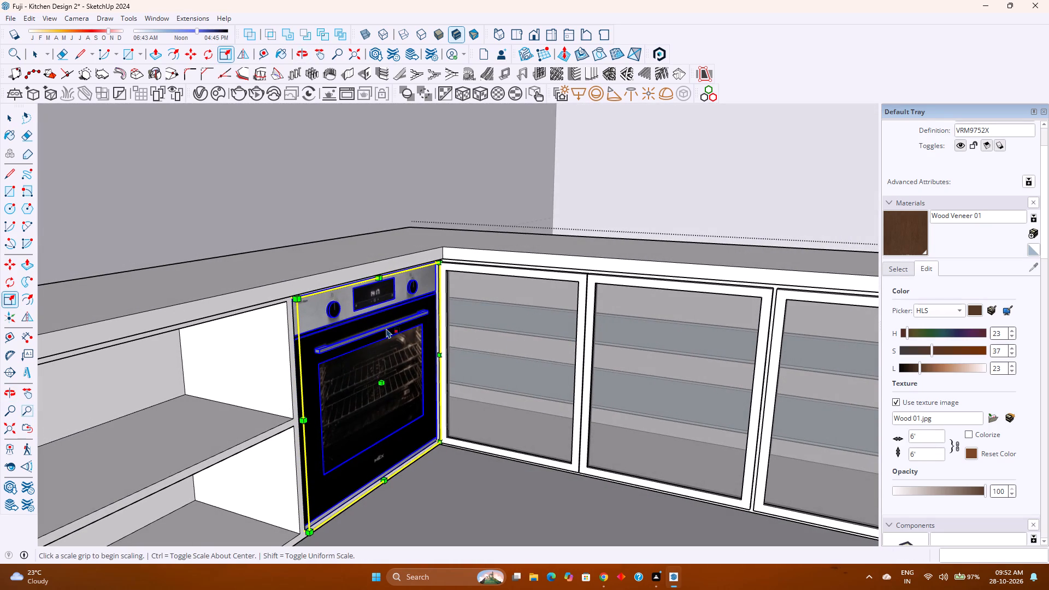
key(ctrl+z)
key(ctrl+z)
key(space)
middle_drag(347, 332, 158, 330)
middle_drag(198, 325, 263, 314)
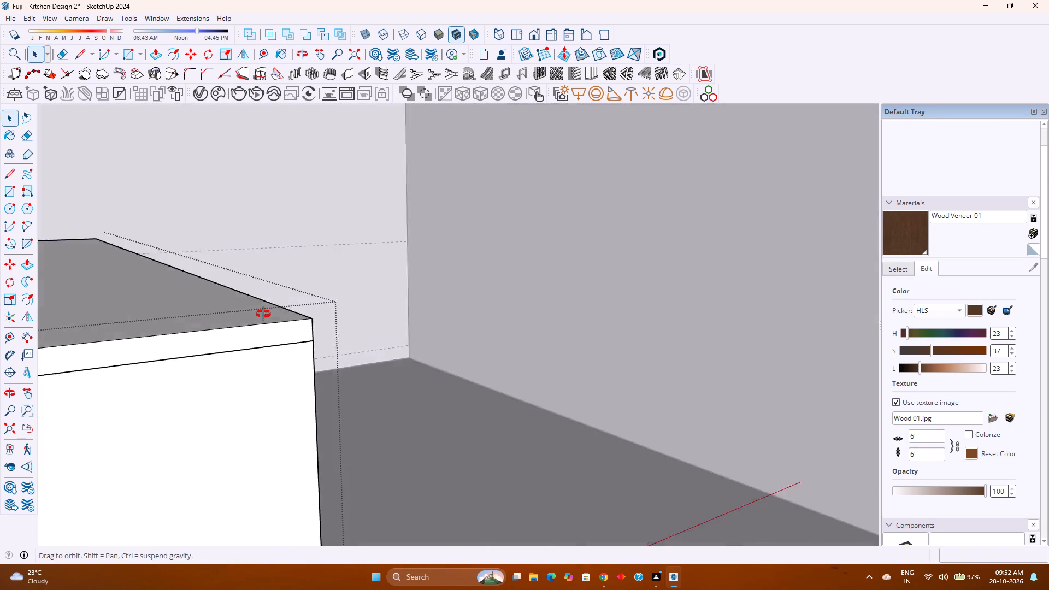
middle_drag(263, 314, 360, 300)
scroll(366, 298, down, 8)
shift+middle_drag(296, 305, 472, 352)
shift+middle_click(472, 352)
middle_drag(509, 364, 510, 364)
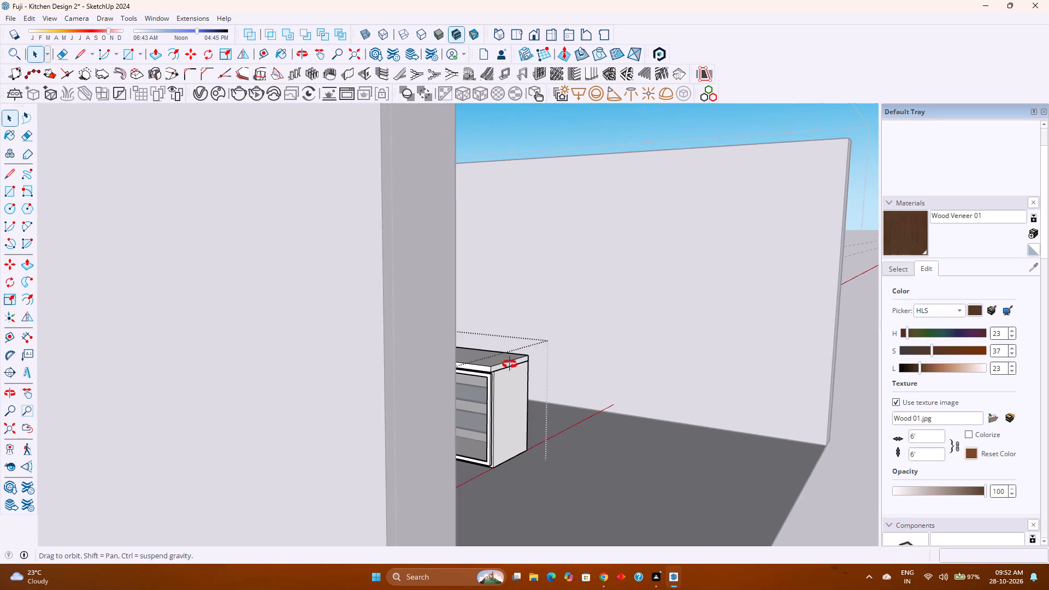
Reopen the 3D Warehouse oven results and examine the built-in oven models for one suiting the open bay.
middle_drag(510, 364, 375, 390)
scroll(207, 375, up, 5)
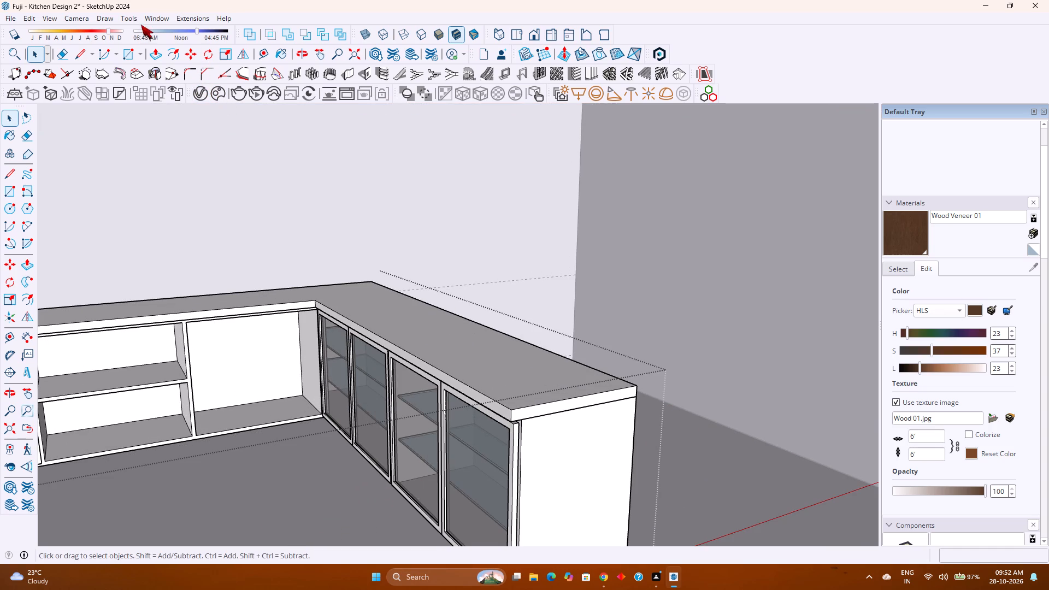
drag(156, 17, 161, 17)
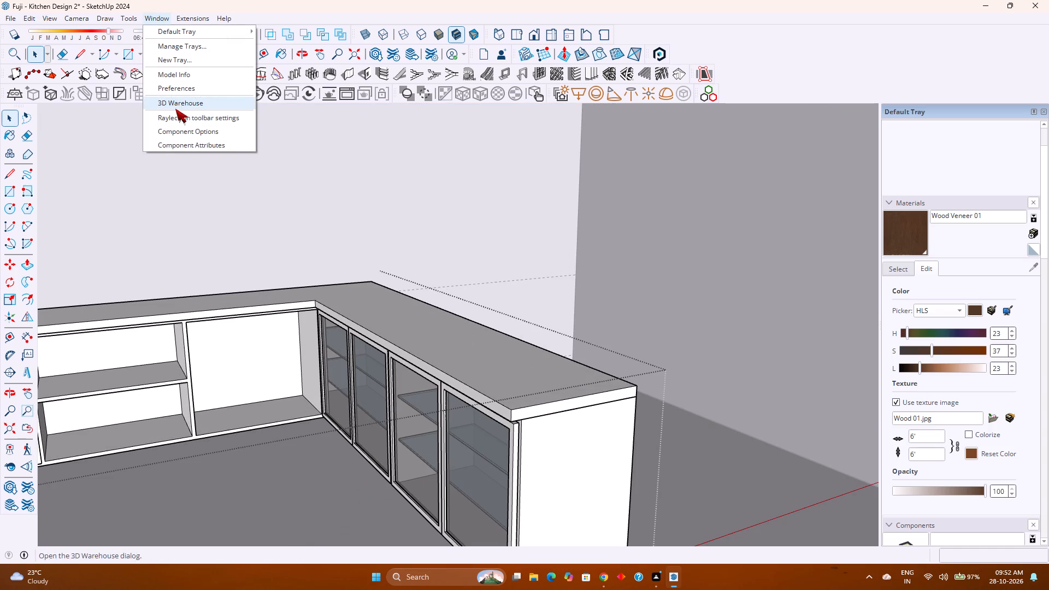
click(175, 109)
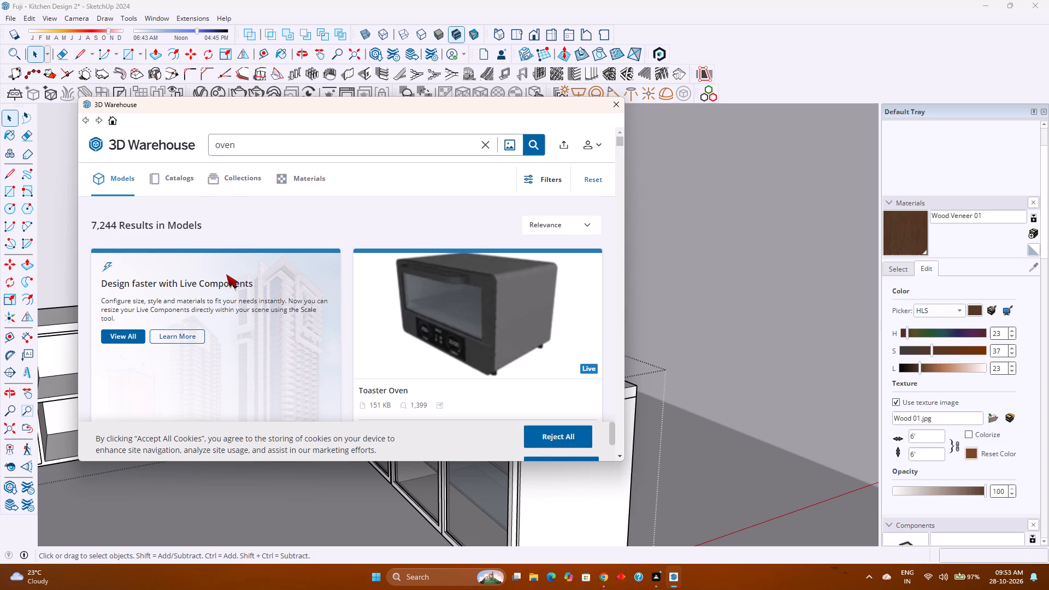
scroll(227, 274, down, 4)
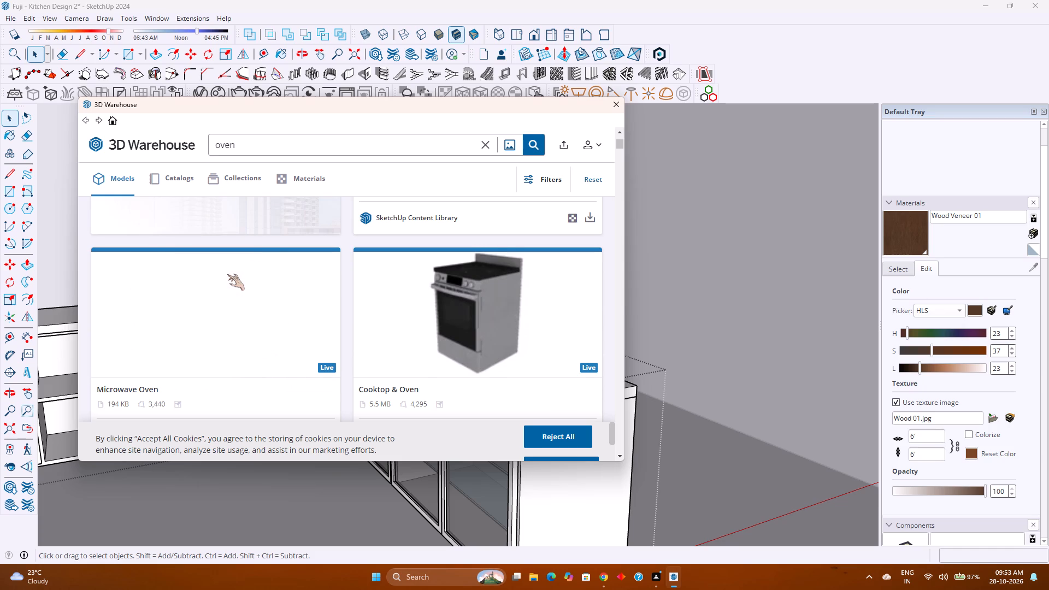
scroll(227, 274, down, 1)
scroll(328, 317, down, 2)
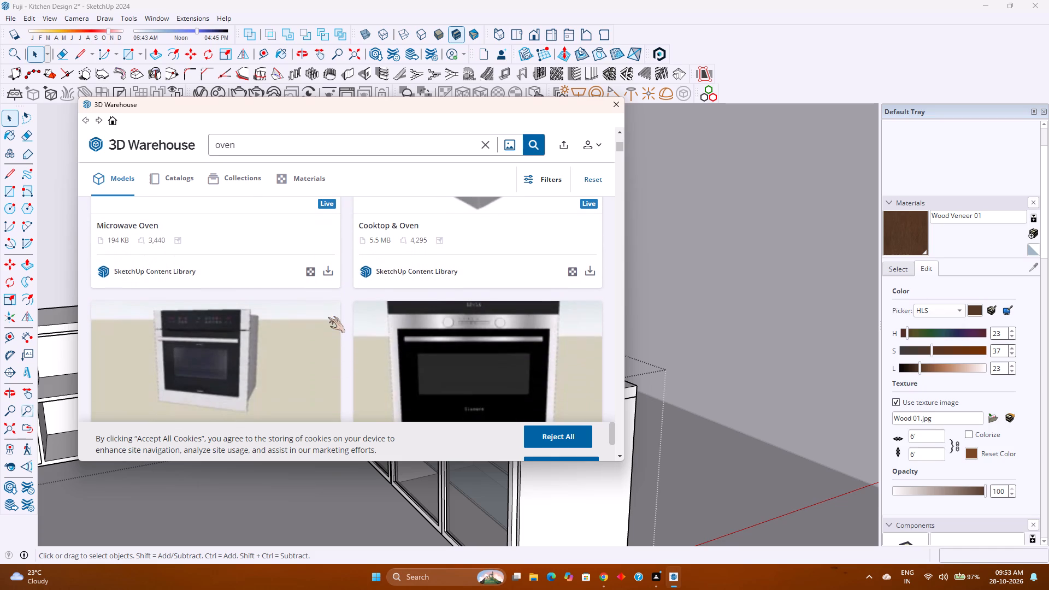
scroll(328, 316, down, 3)
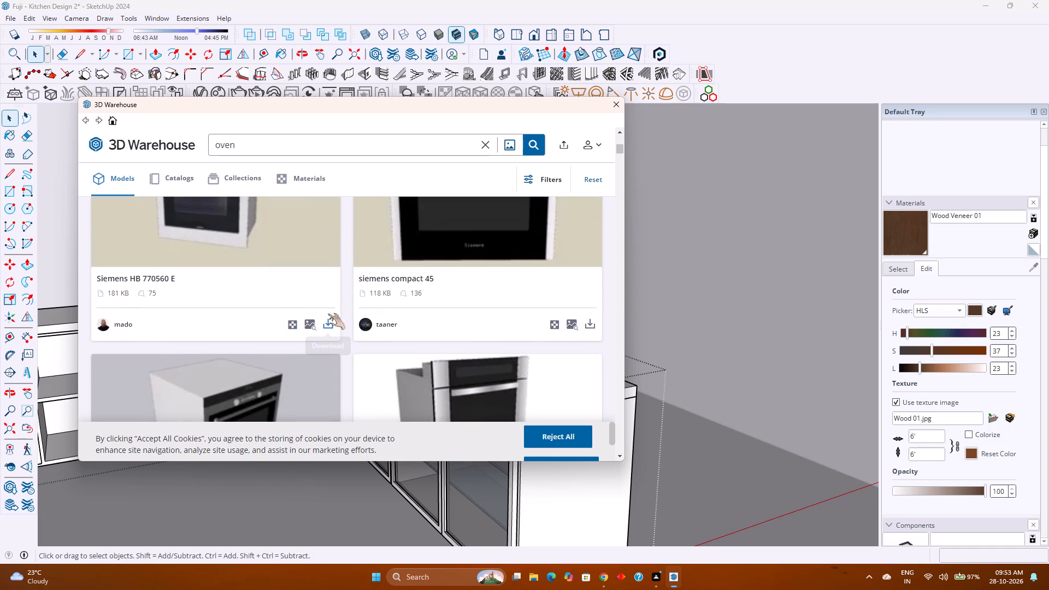
scroll(328, 313, down, 2)
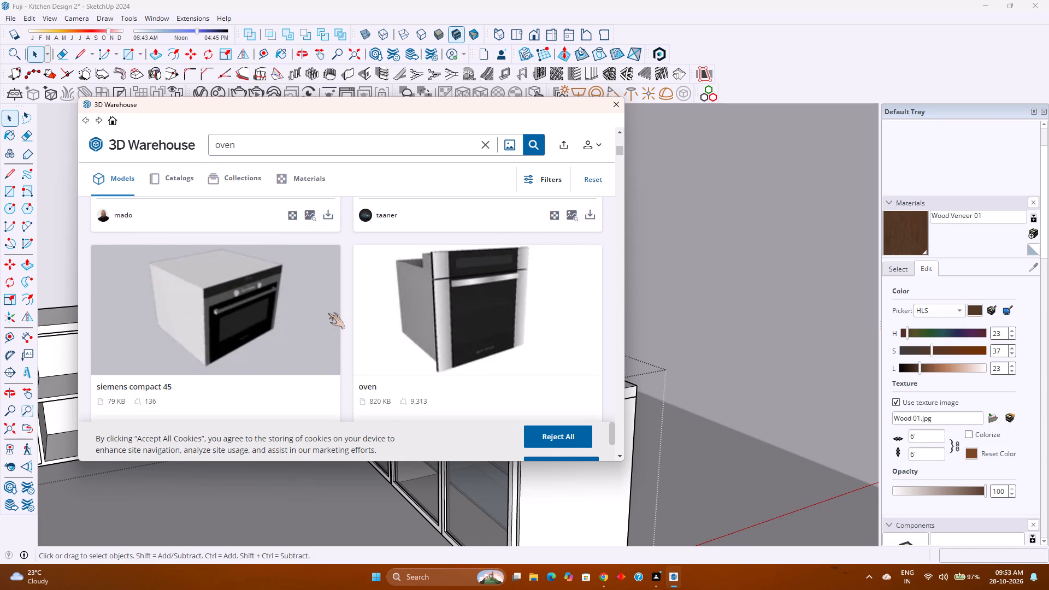
scroll(328, 313, down, 2)
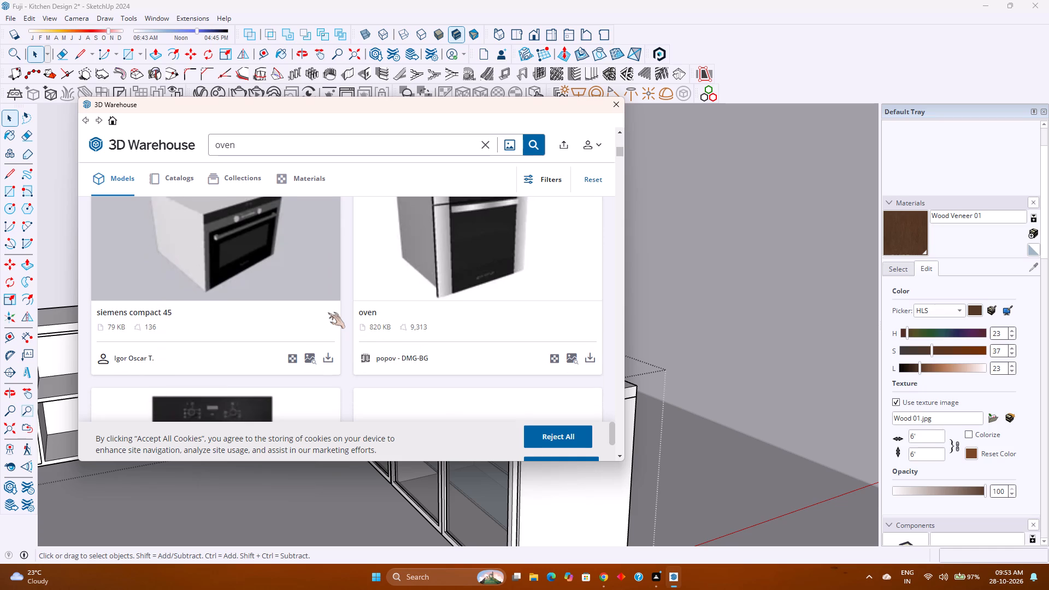
scroll(328, 312, down, 2)
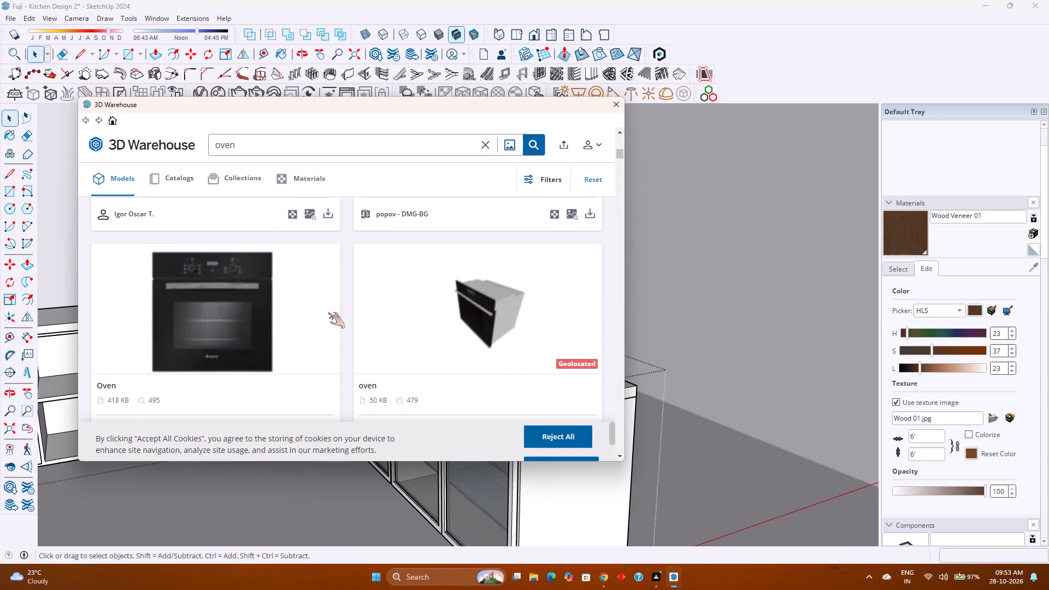
scroll(328, 312, down, 3)
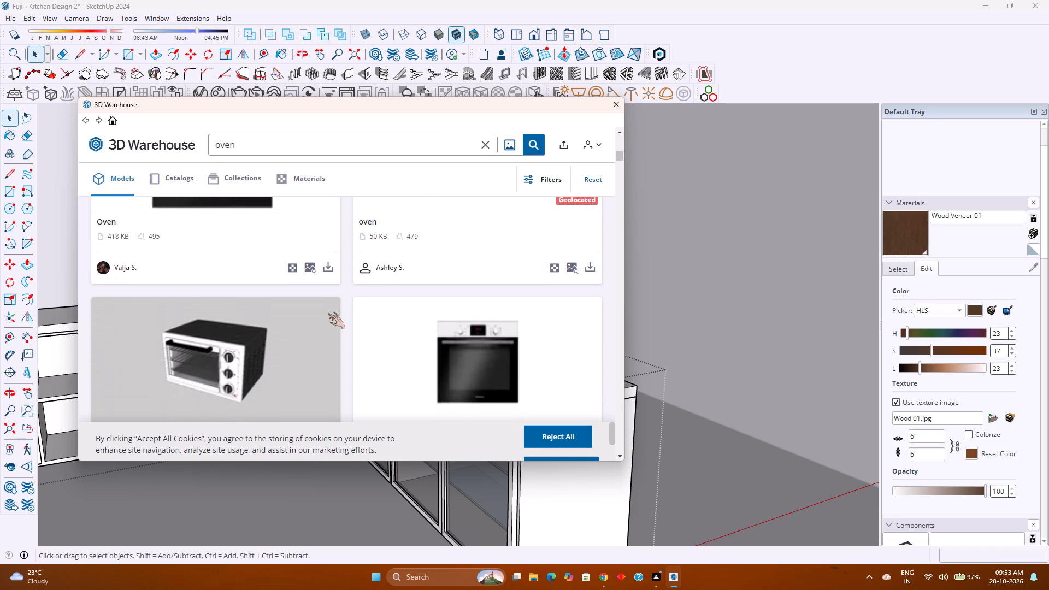
scroll(328, 313, down, 8)
Search the 3D Warehouse models for "big oven".
click(278, 150)
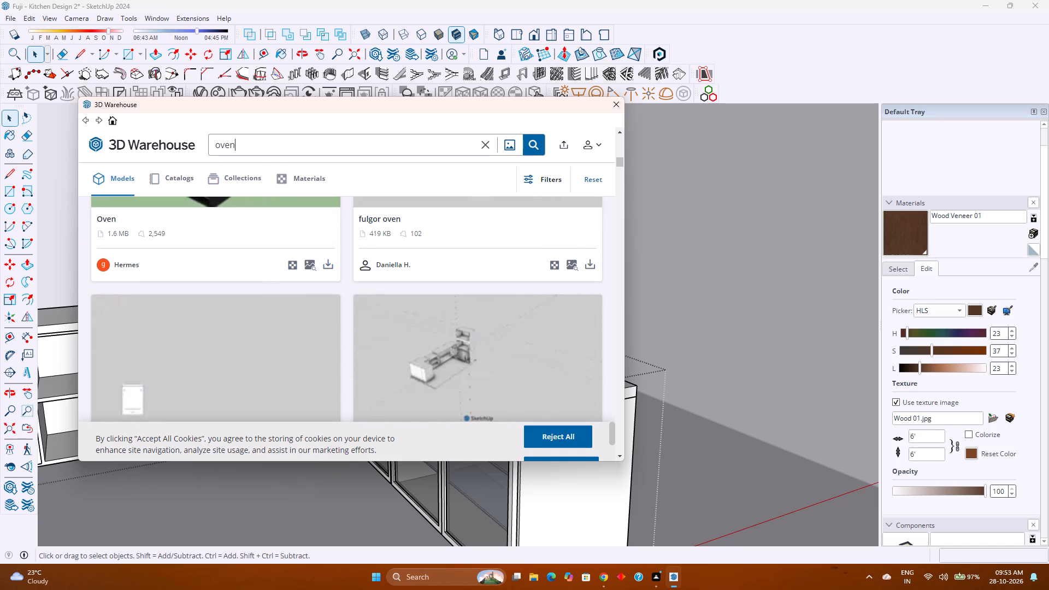
key(Left)
key(Left)
key(Left)
key(Left)
key(Left)
text(big)
key(space)
key(Return)
scroll(342, 299, up, 4)
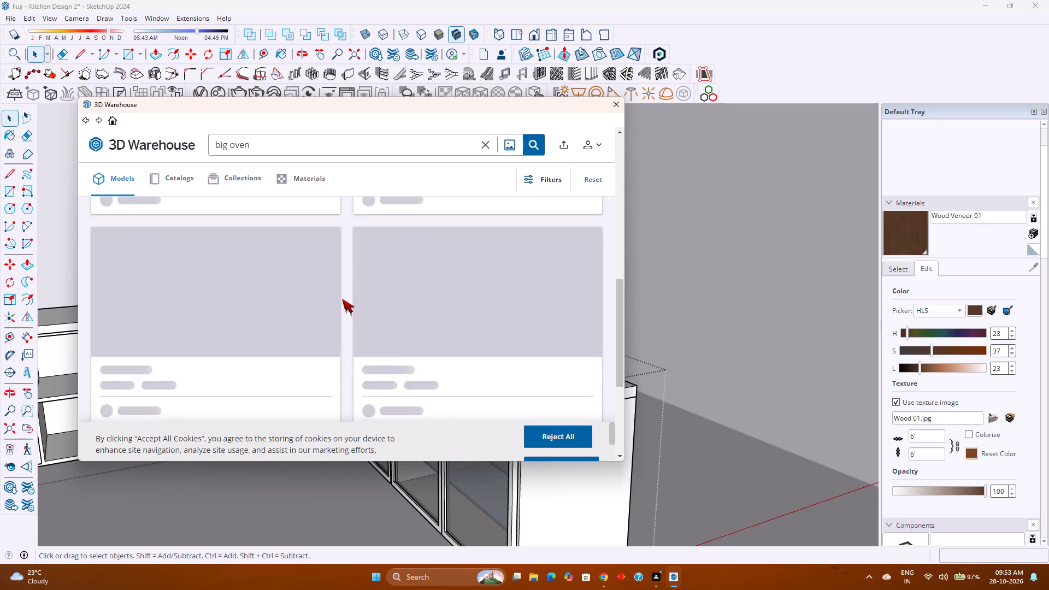
scroll(342, 299, up, 13)
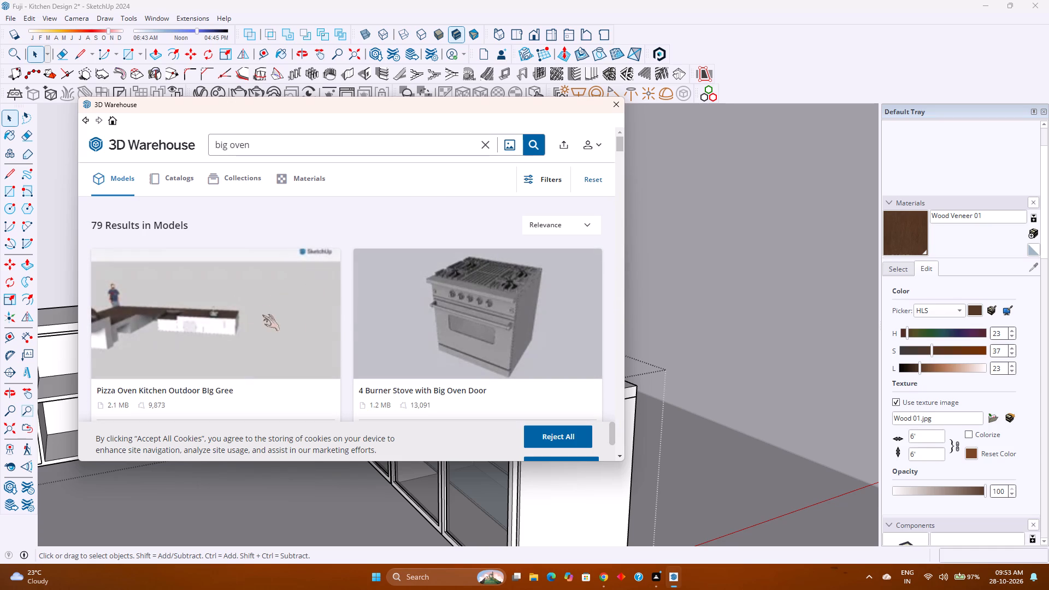
Examine the "big oven" results for a built-in oven that could fill the empty cabinet bay.
scroll(352, 323, down, 4)
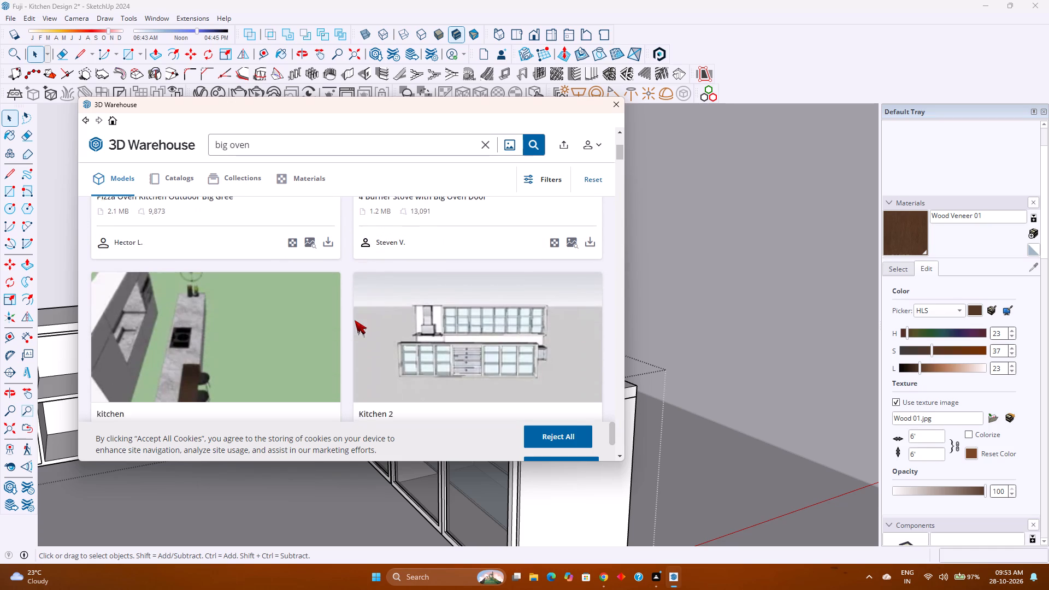
scroll(355, 320, down, 12)
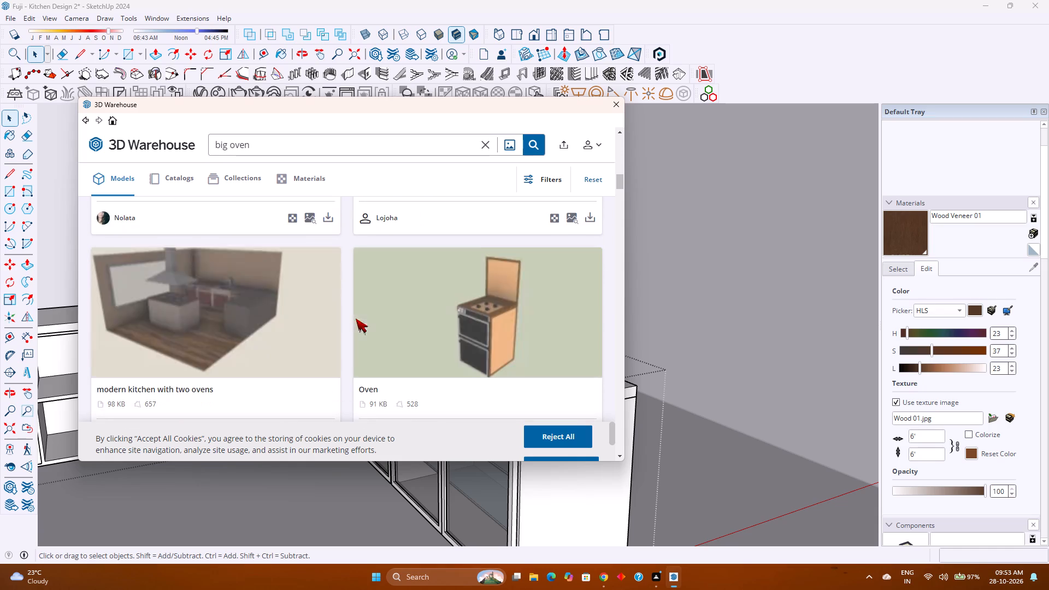
scroll(356, 317, down, 10)
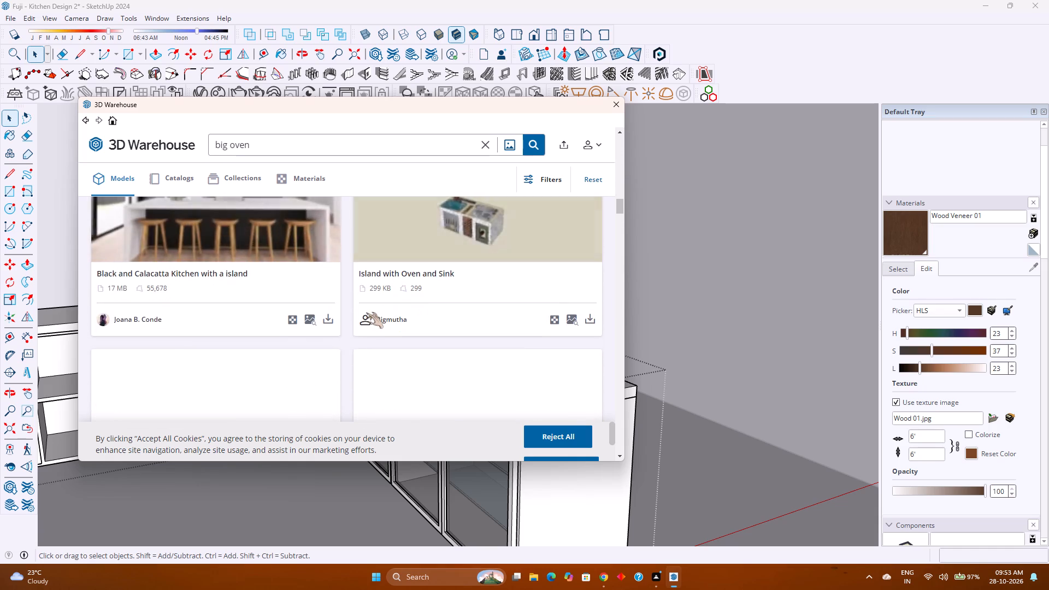
scroll(366, 312, down, 3)
scroll(288, 287, down, 2)
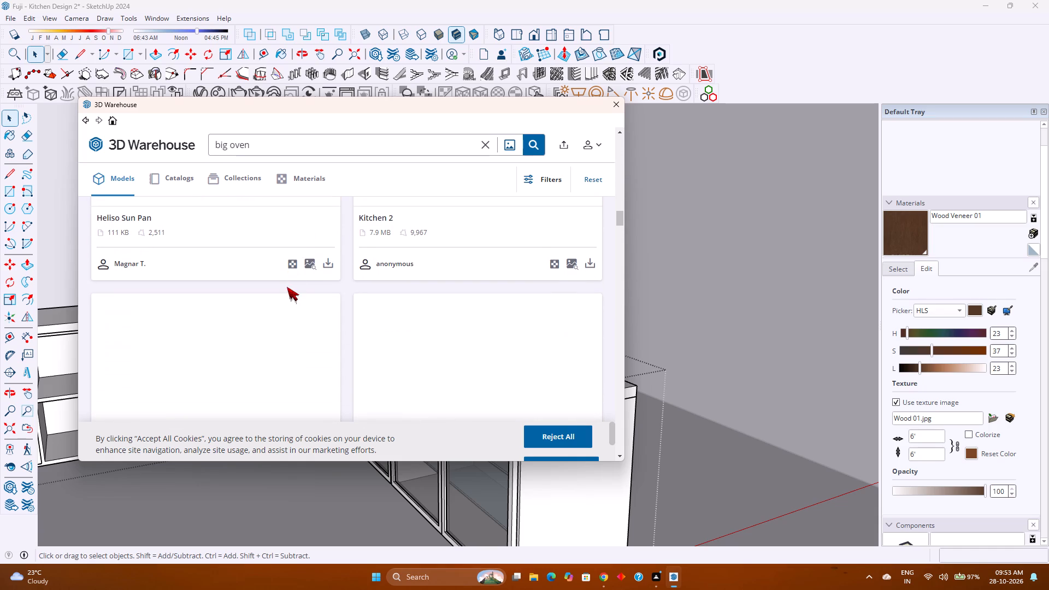
scroll(287, 287, down, 6)
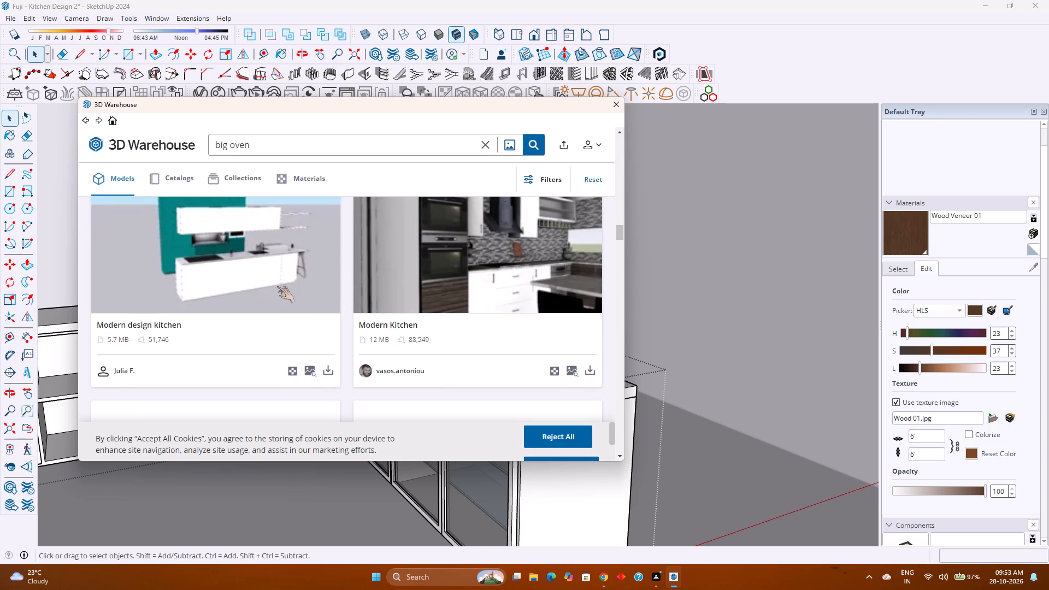
scroll(282, 284, down, 2)
scroll(160, 288, down, 1)
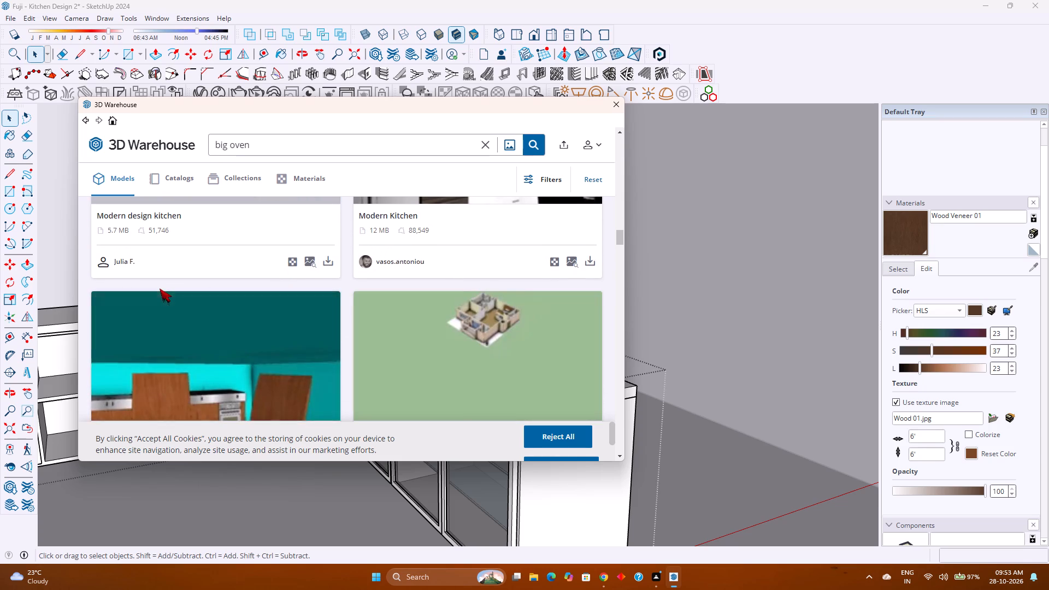
scroll(160, 288, down, 2)
scroll(262, 296, down, 3)
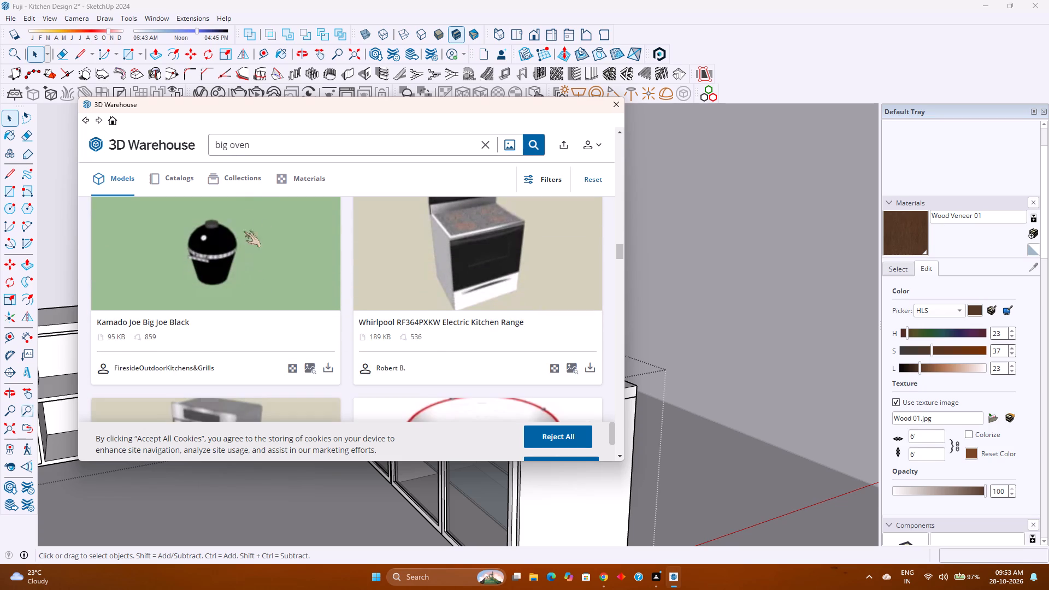
scroll(250, 288, down, 2)
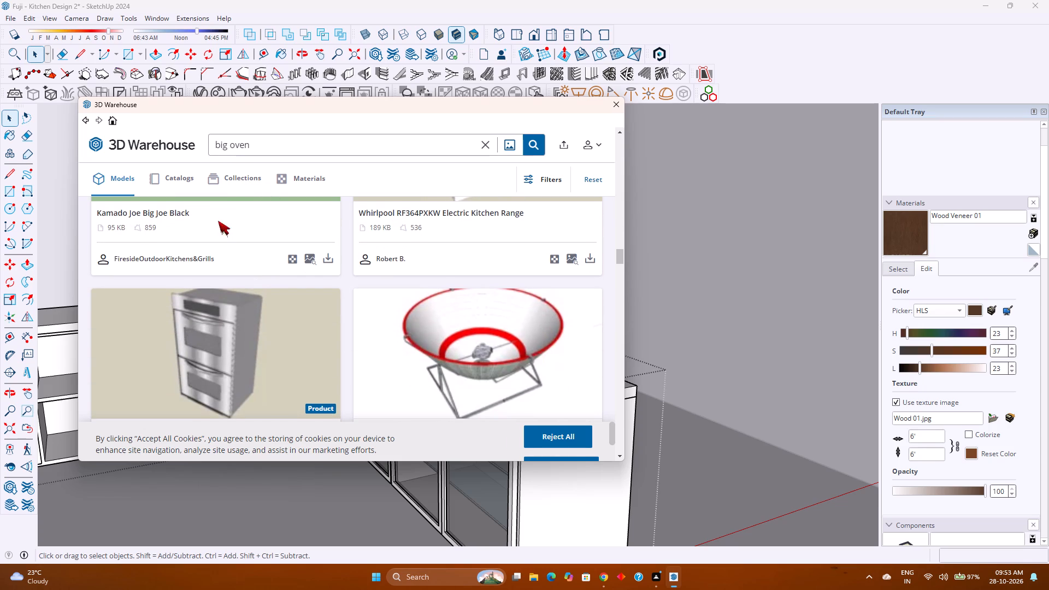
click(230, 146)
scroll(225, 332, down, 1)
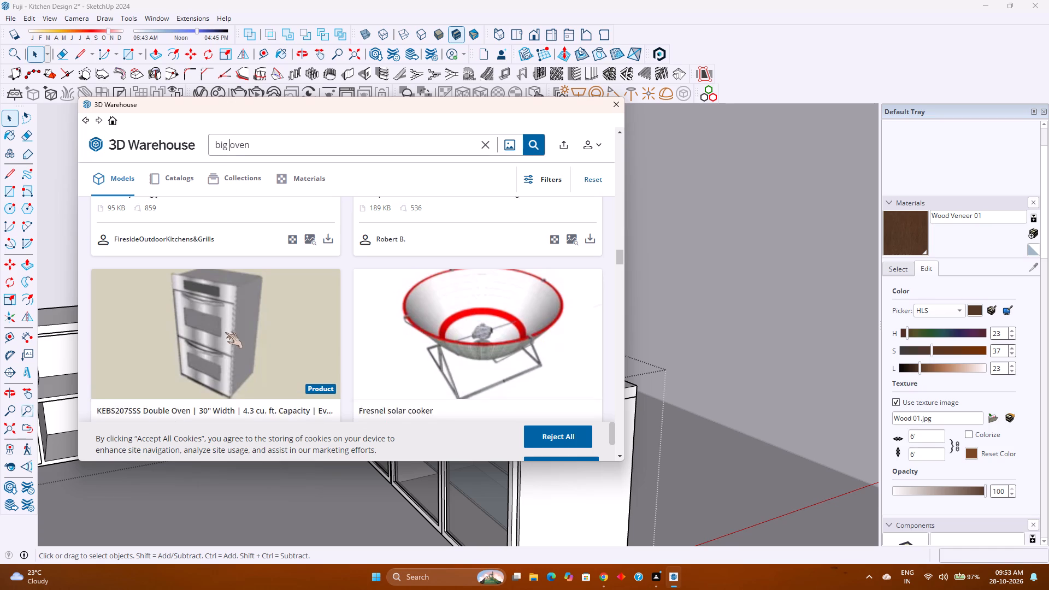
scroll(225, 332, down, 2)
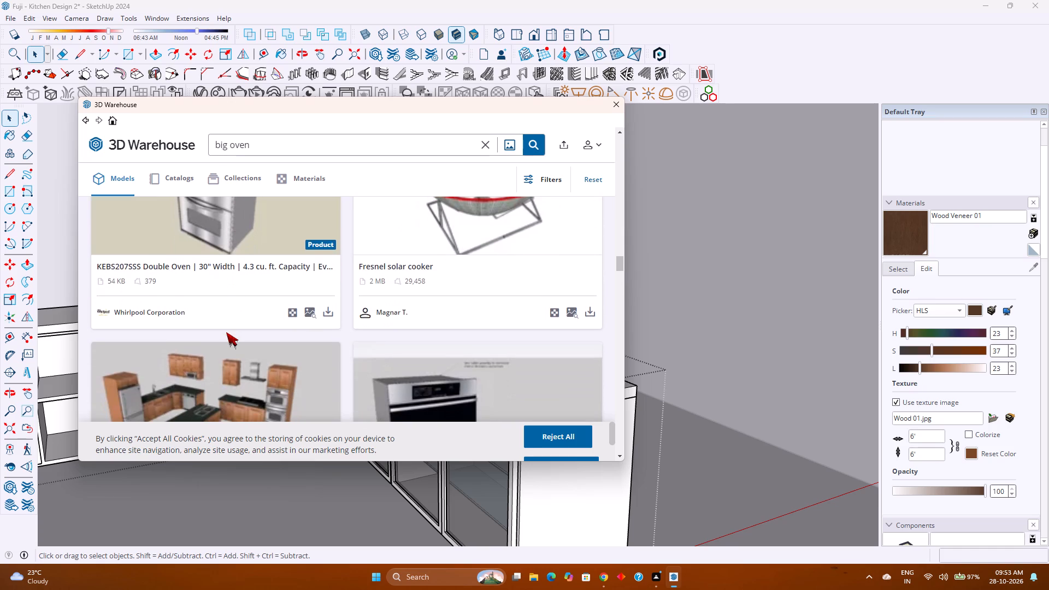
scroll(226, 332, down, 3)
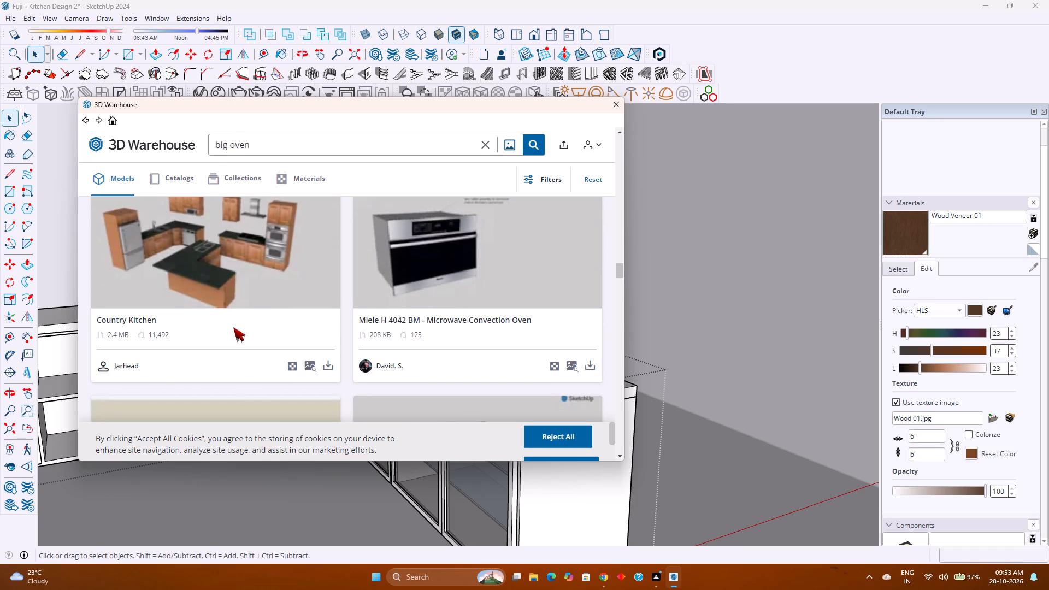
Shorten the 3D Warehouse search term to "oven" and run the search again.
key(BackSpace)
key(BackSpace)
key(BackSpace)
key(BackSpace)
key(BackSpace)
key(BackSpace)
key(BackSpace)
key(BackSpace)
key(BackSpace)
key(BackSpace)
key(BackSpace)
key(Return)
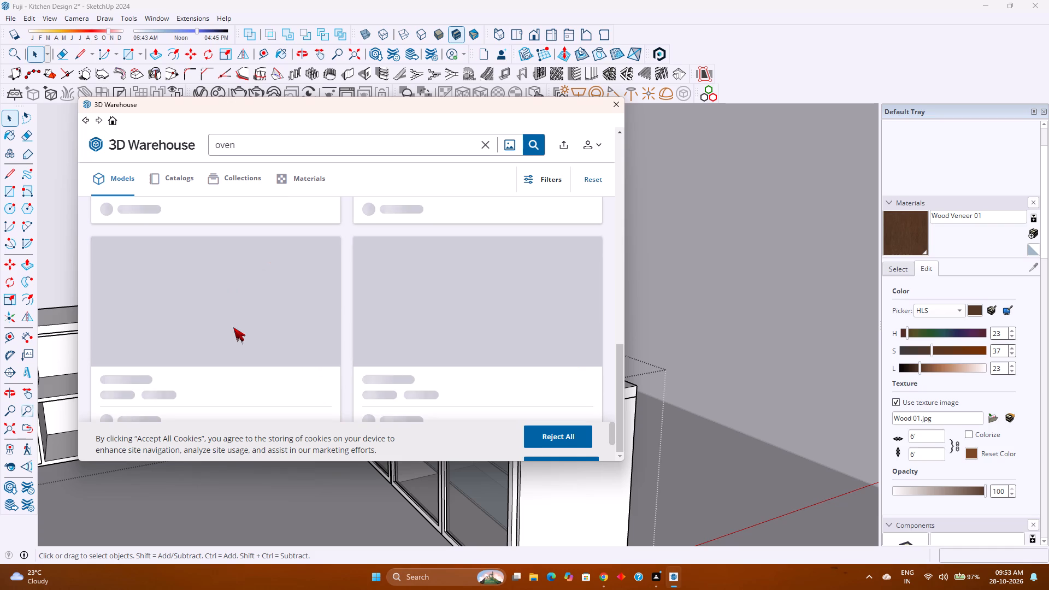
scroll(225, 314, up, 19)
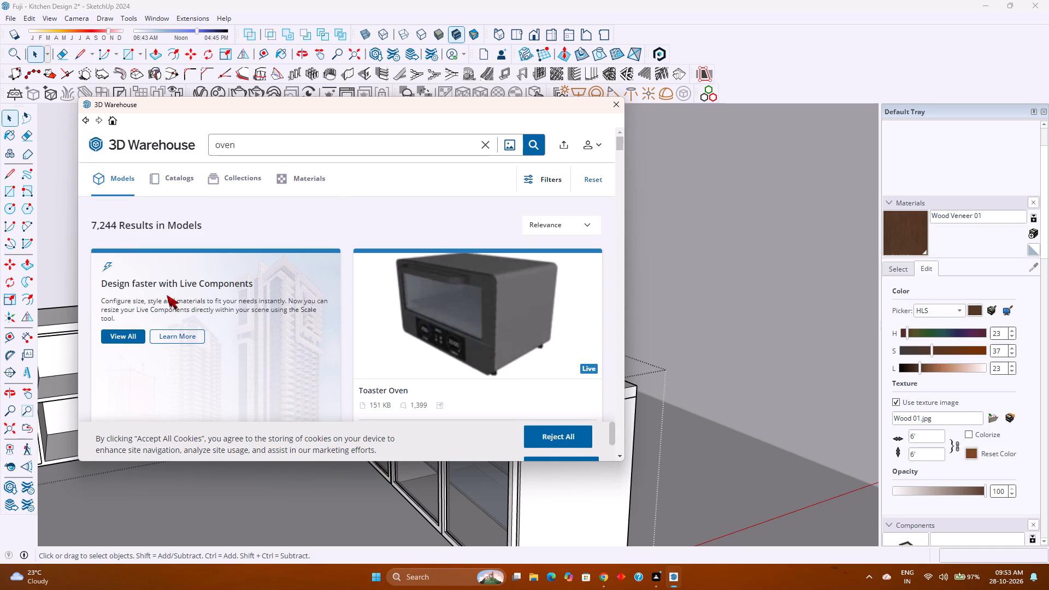
Examine the "oven" results in the 3D Warehouse for a built-in oven suiting the open cabinet bay.
scroll(300, 344, down, 8)
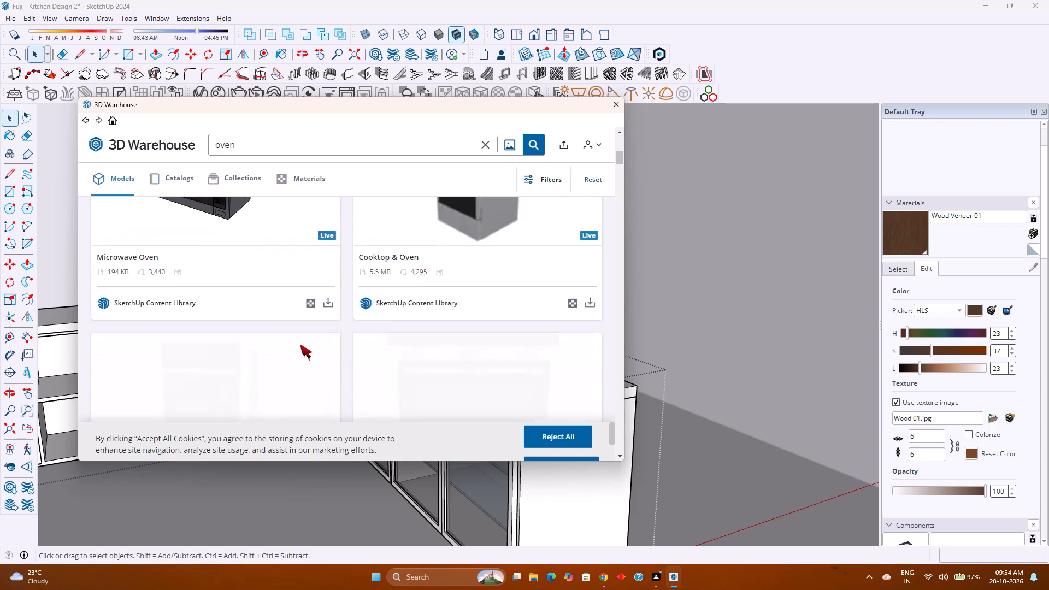
scroll(300, 344, down, 8)
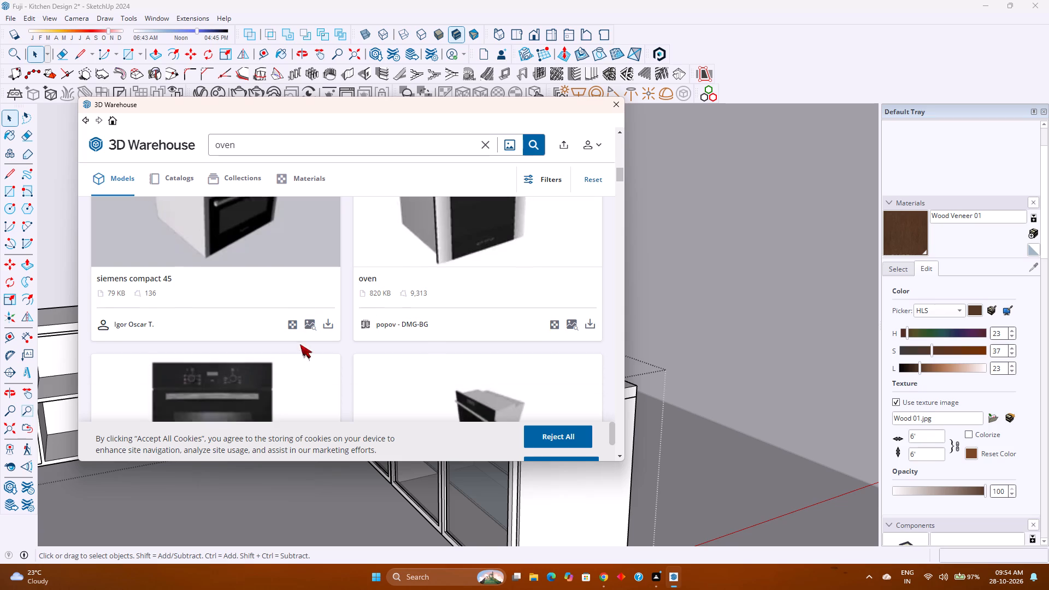
scroll(267, 341, up, 3)
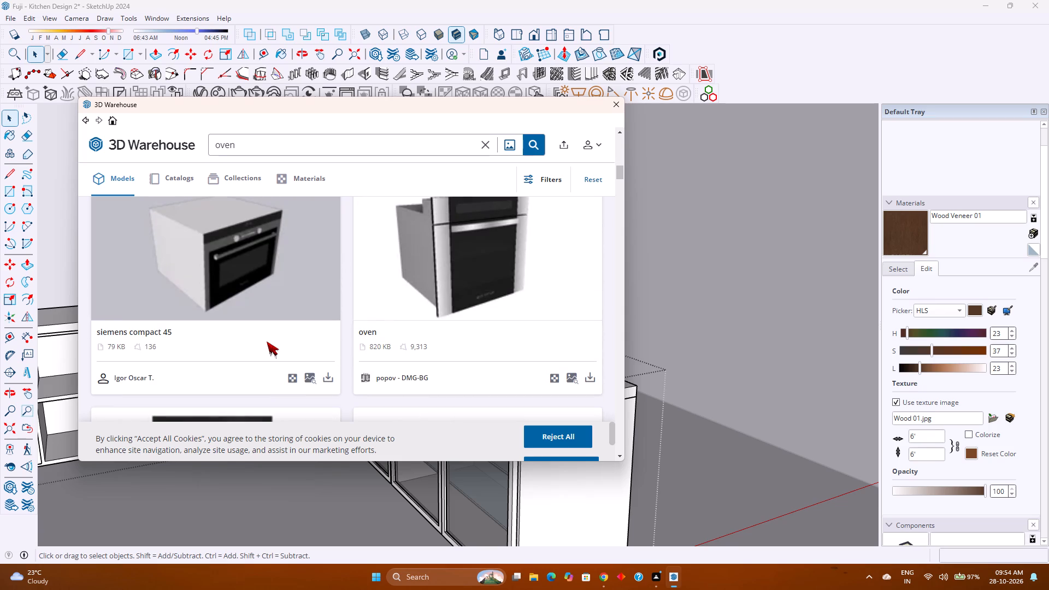
scroll(267, 340, down, 3)
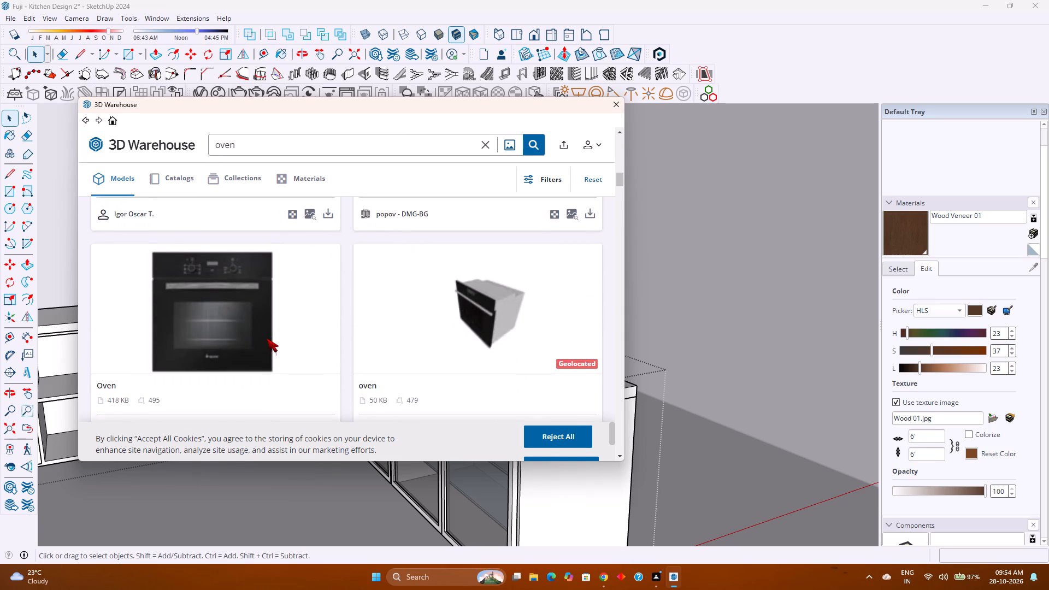
scroll(267, 338, down, 3)
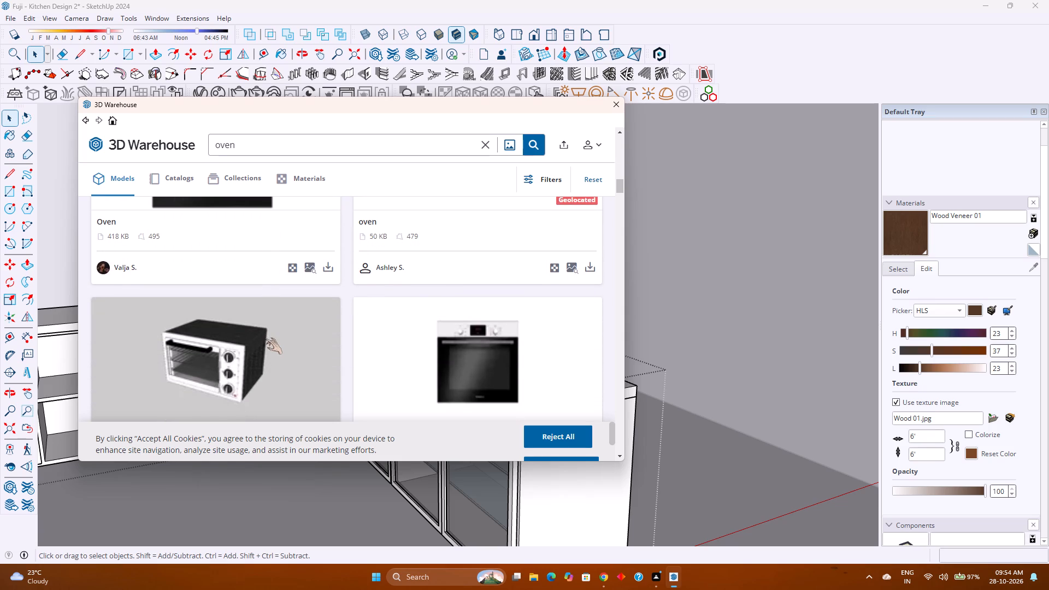
scroll(265, 338, down, 6)
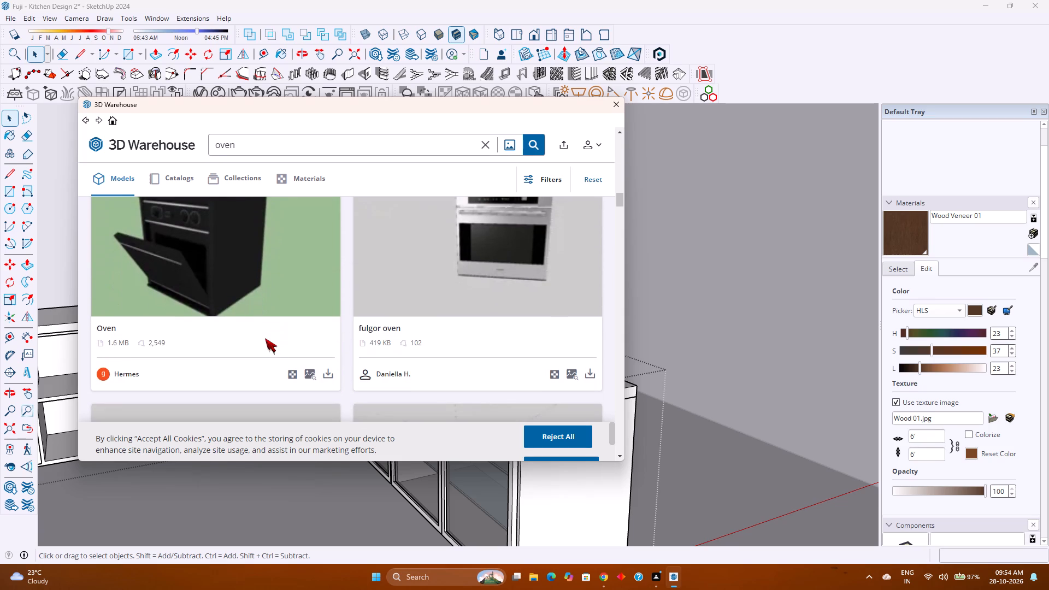
Load the "fulgor oven" model directly into the kitchen and place it on the floor in front of the cabinets.
click(593, 371)
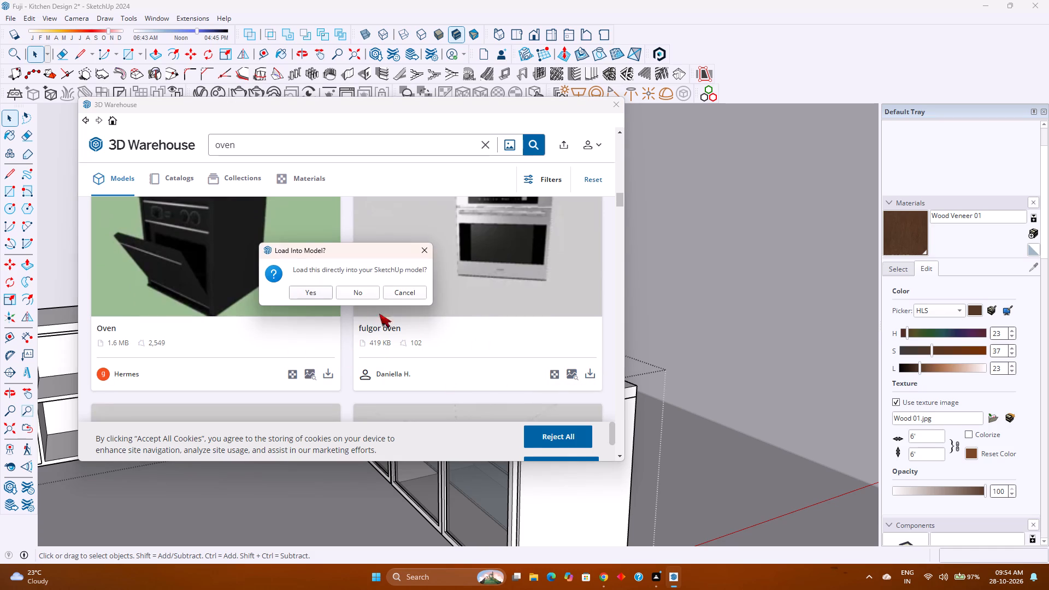
click(309, 294)
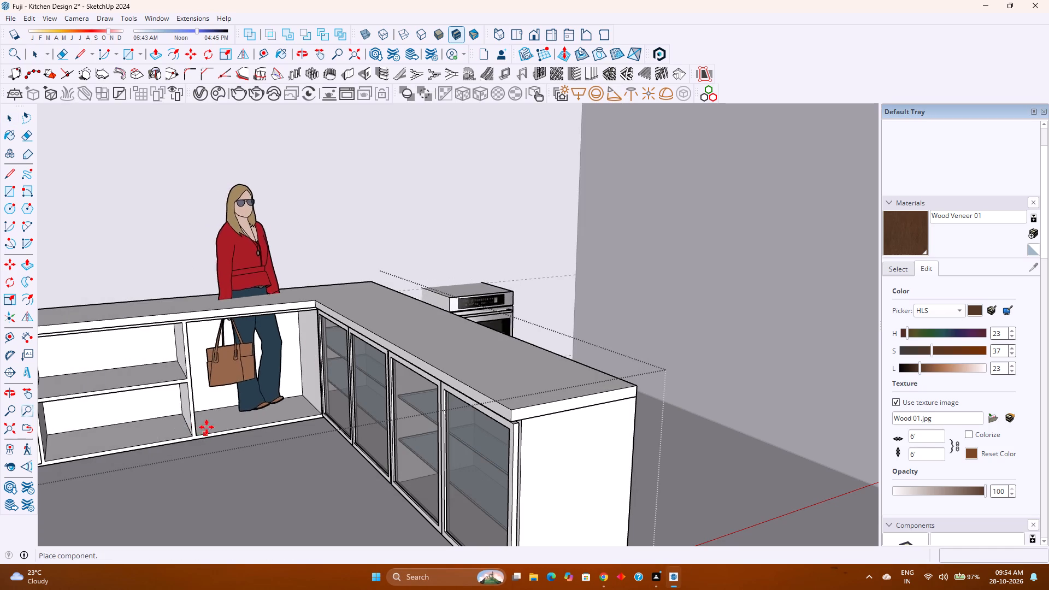
scroll(215, 419, down, 5)
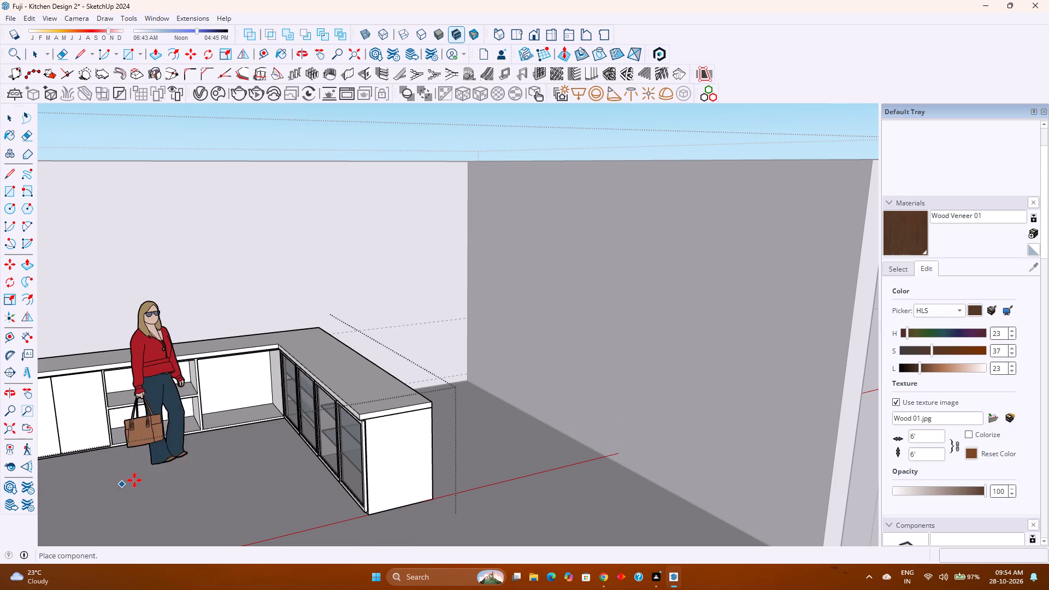
middle_drag(186, 471, 245, 395)
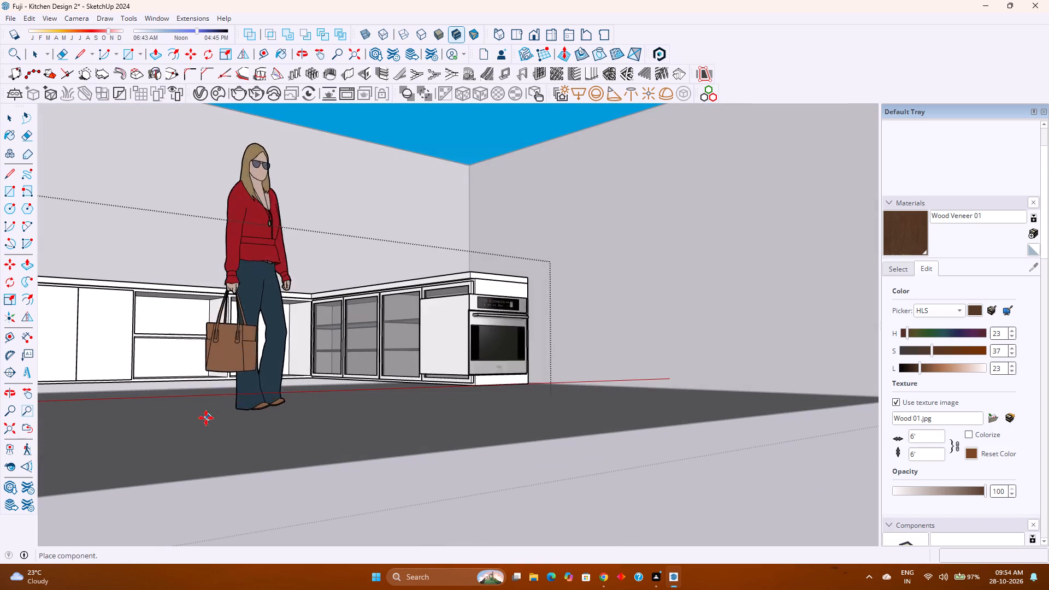
middle_drag(214, 381, 139, 450)
middle_click(139, 450)
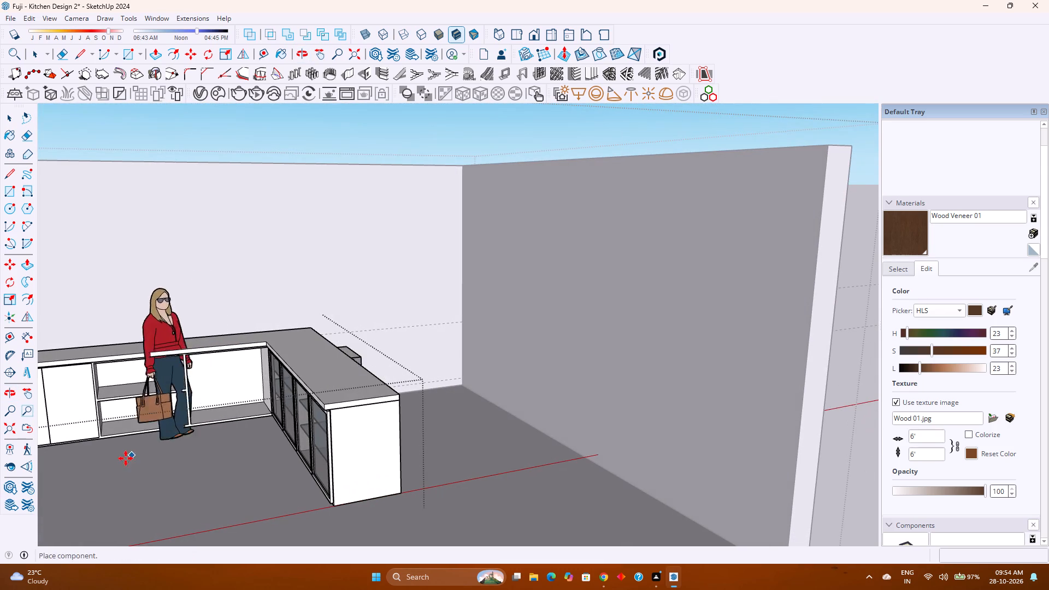
shift+middle_drag(140, 475, 292, 397)
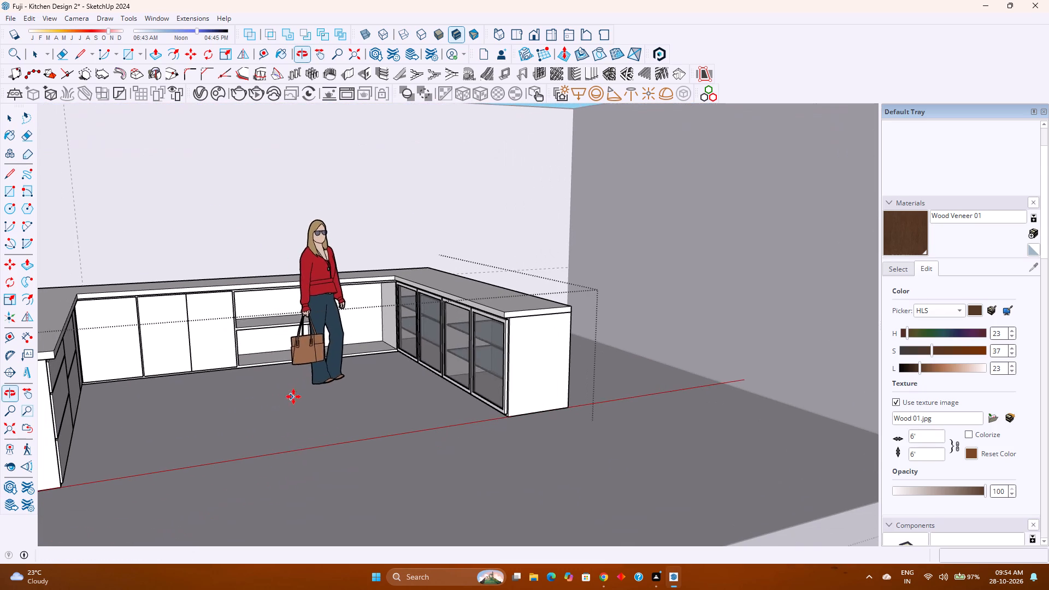
click(124, 468)
key(space)
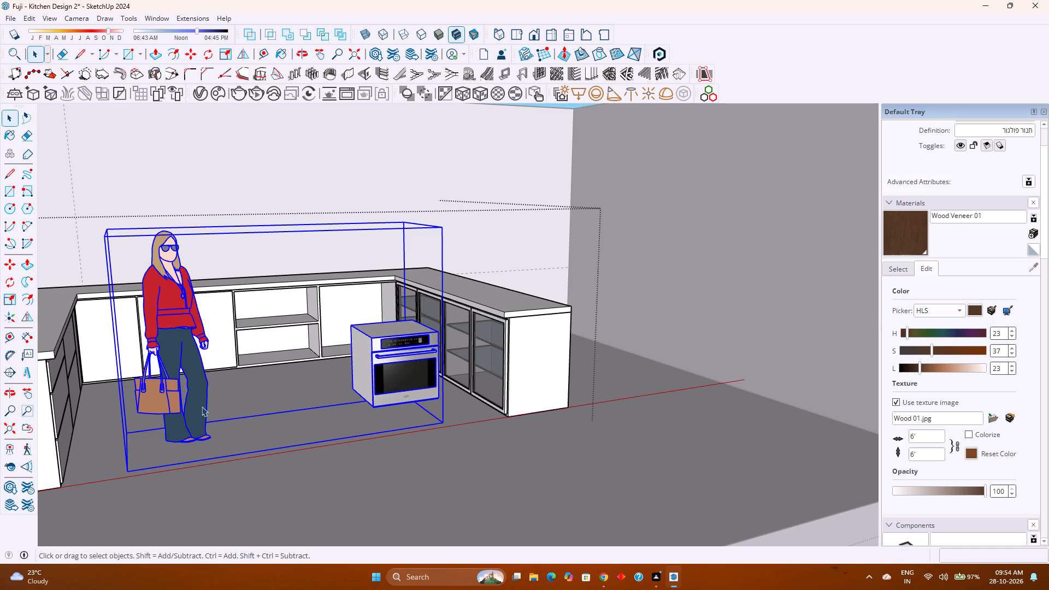
Delete the standing woman figure from inside the loaded oven component.
double_click(194, 406)
click(183, 383)
click(176, 339)
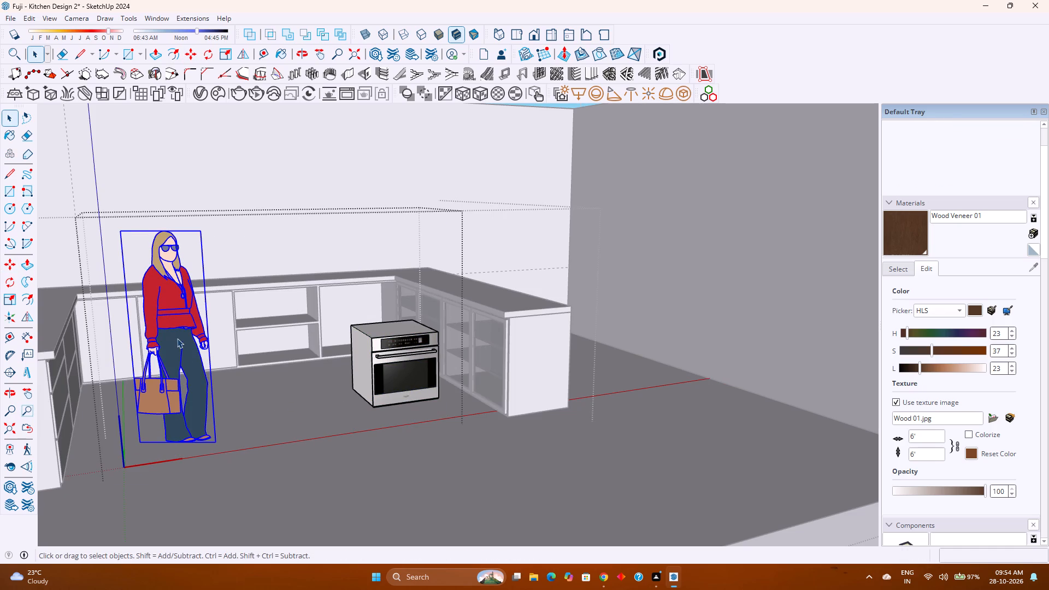
middle_drag(216, 382, 192, 363)
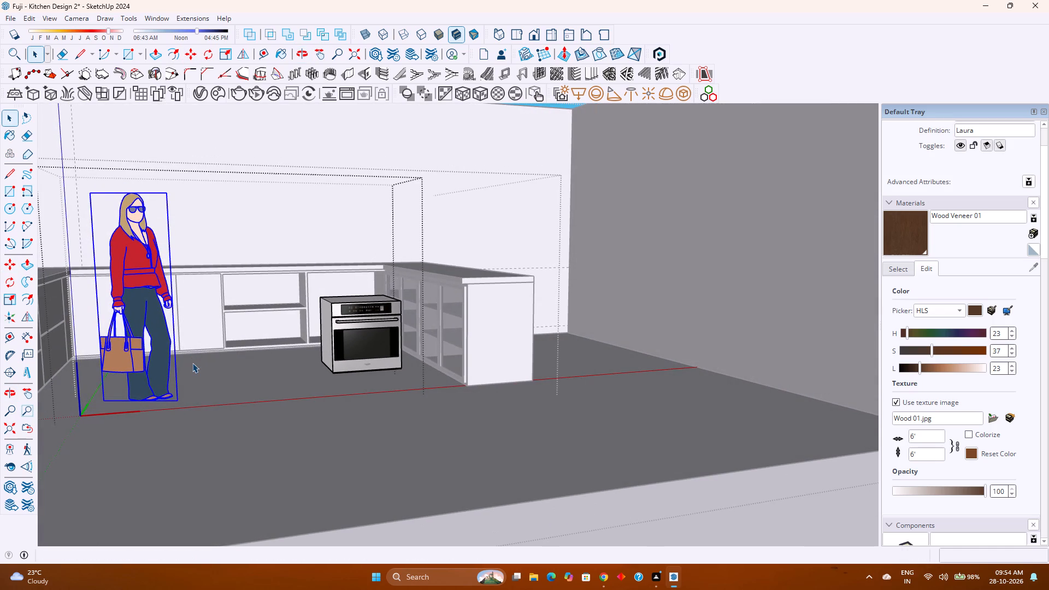
key(Delete)
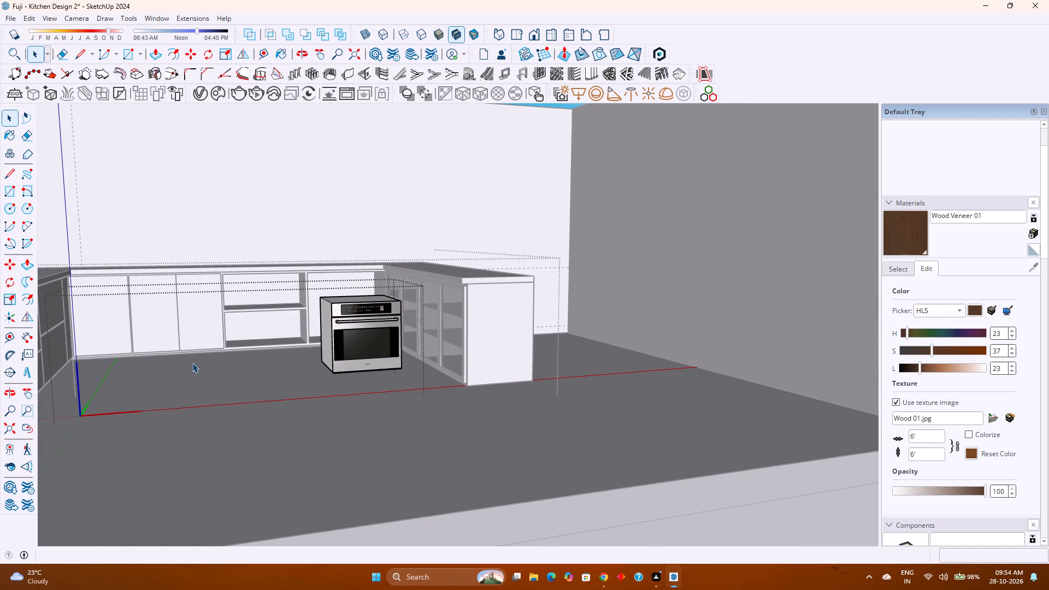
key(Escape)
Move the oven by its lower front corner to the bottom corner of the open bay beside the shelf unit.
click(346, 329)
scroll(340, 335, up, 4)
middle_drag(323, 346, 315, 380)
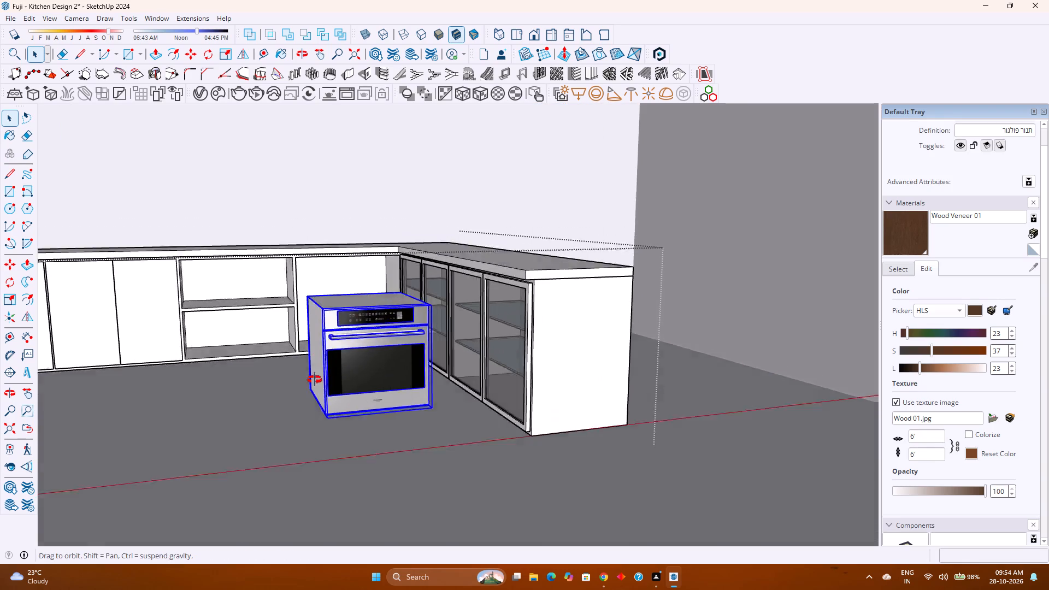
middle_drag(315, 380, 348, 399)
key(m)
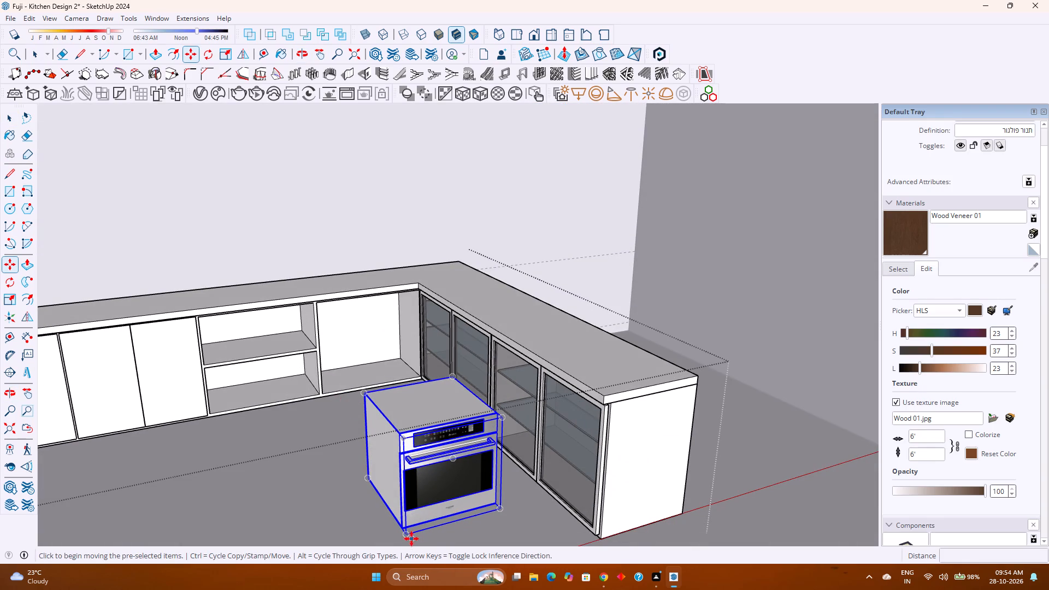
click(411, 538)
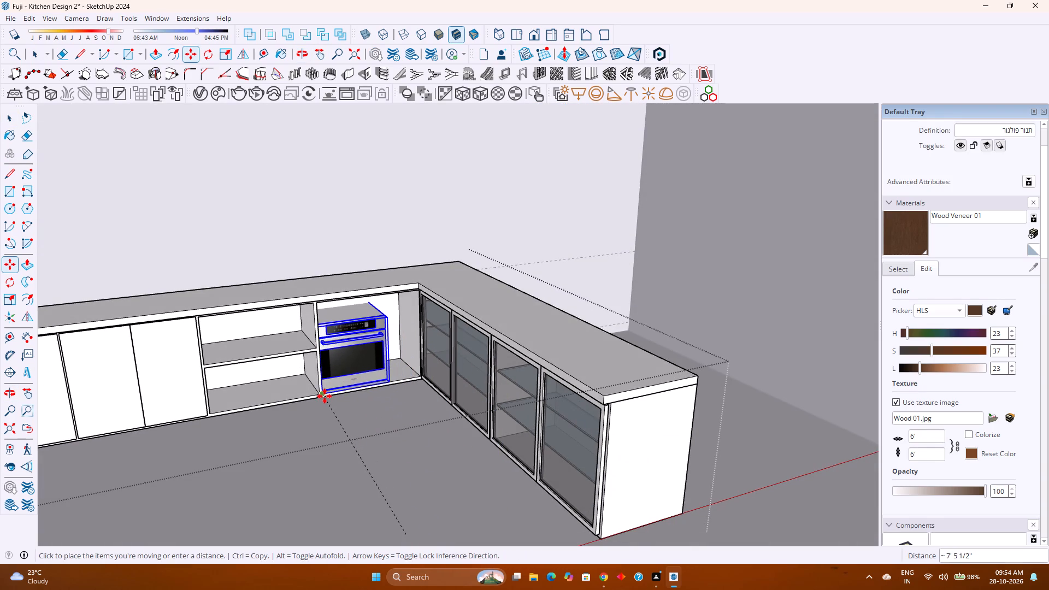
click(325, 396)
Shift the oven about 1' 7/16" across the bay so it sits against the side next to the glass-door cabinets.
scroll(327, 393, up, 11)
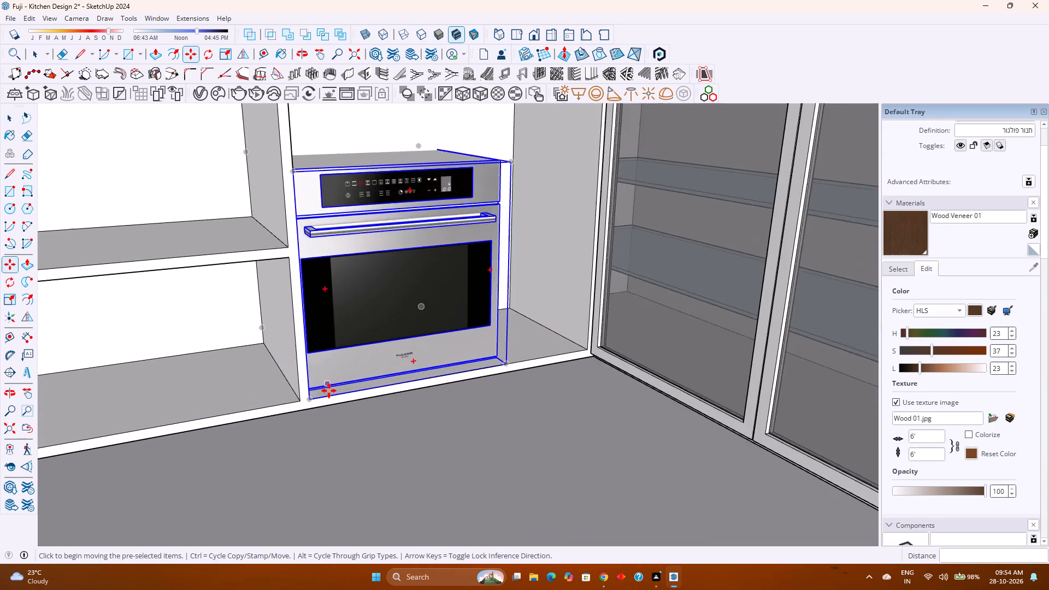
middle_drag(329, 391, 373, 456)
middle_click(373, 456)
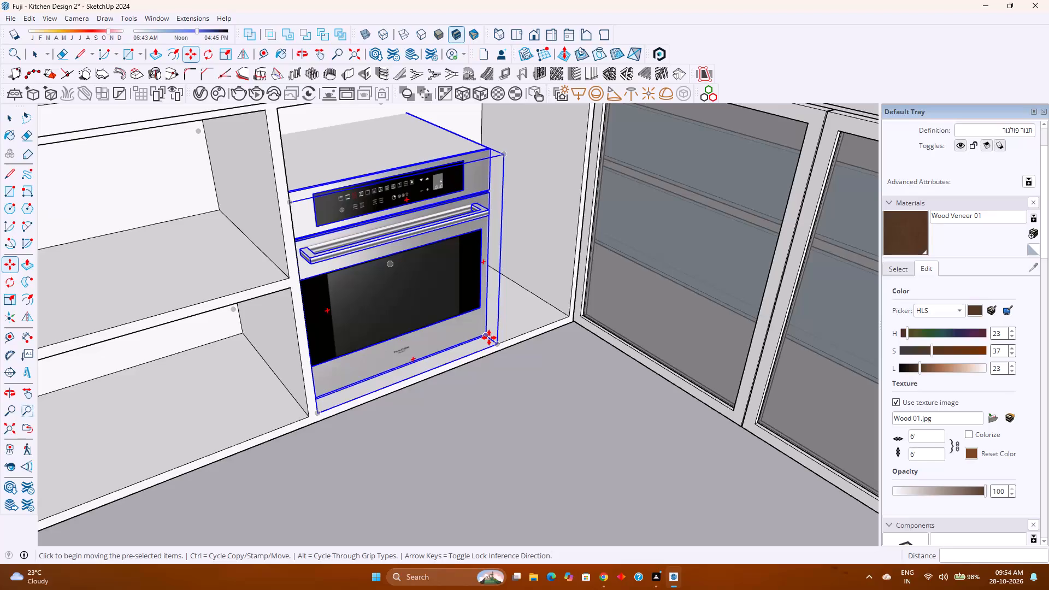
click(488, 337)
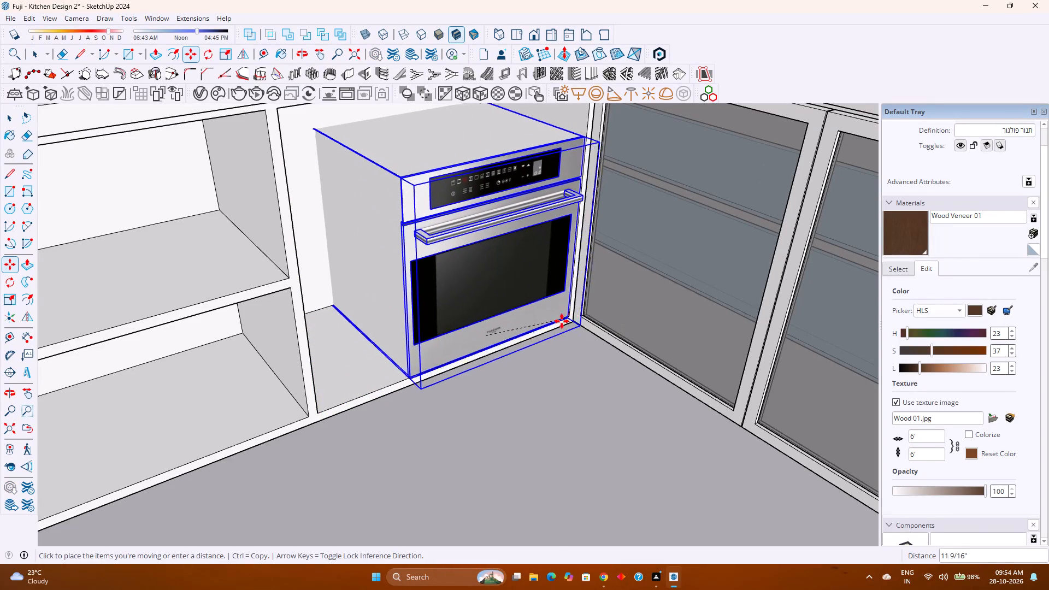
click(570, 314)
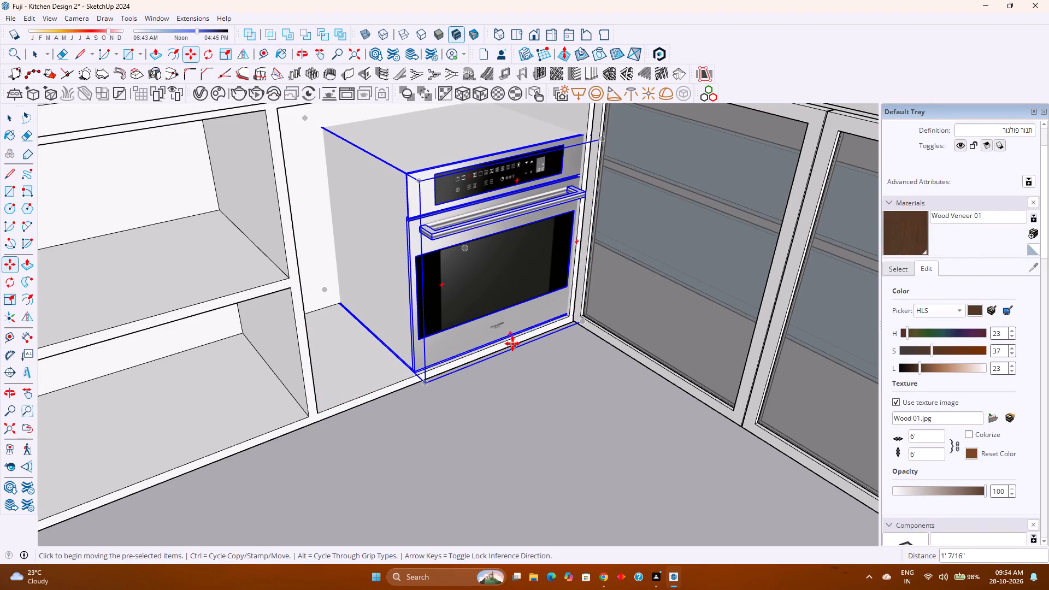
Scale the oven's depth by about 0.83 along the green axis.
key(s)
shift+middle_drag(433, 337, 435, 403)
key(k)
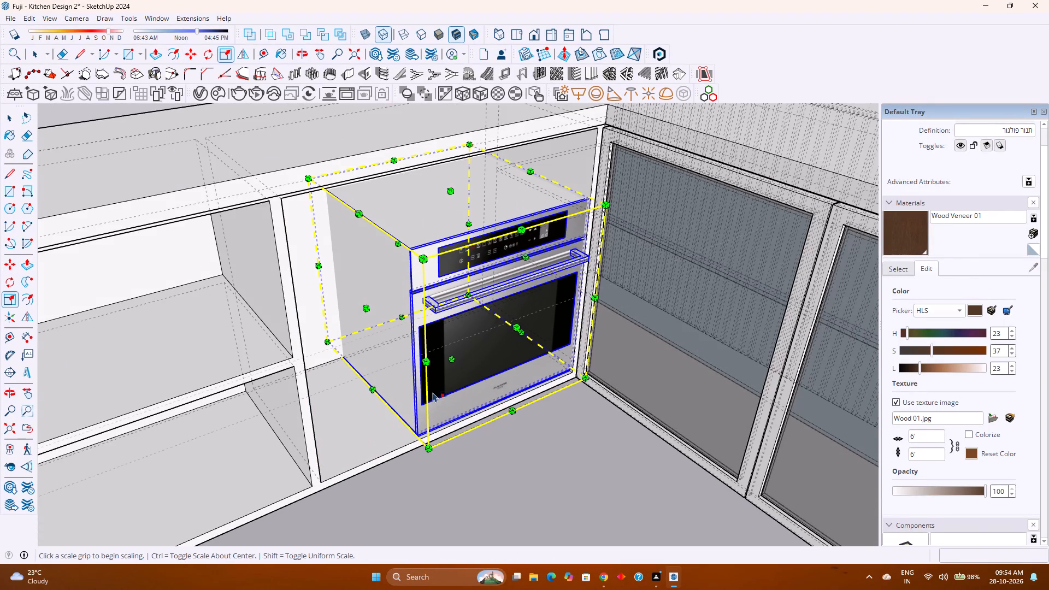
click(360, 213)
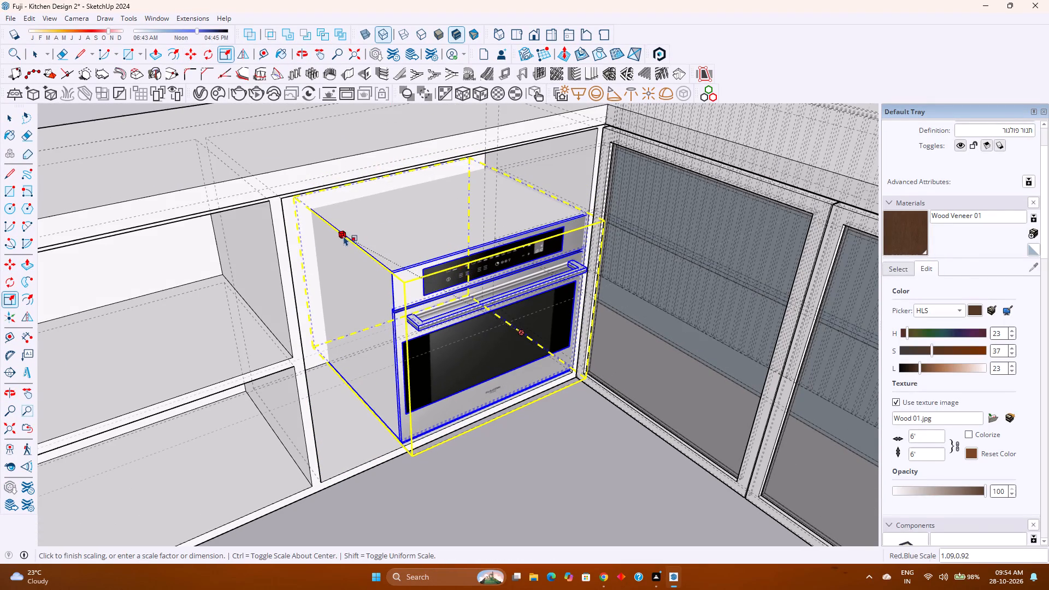
key(Escape)
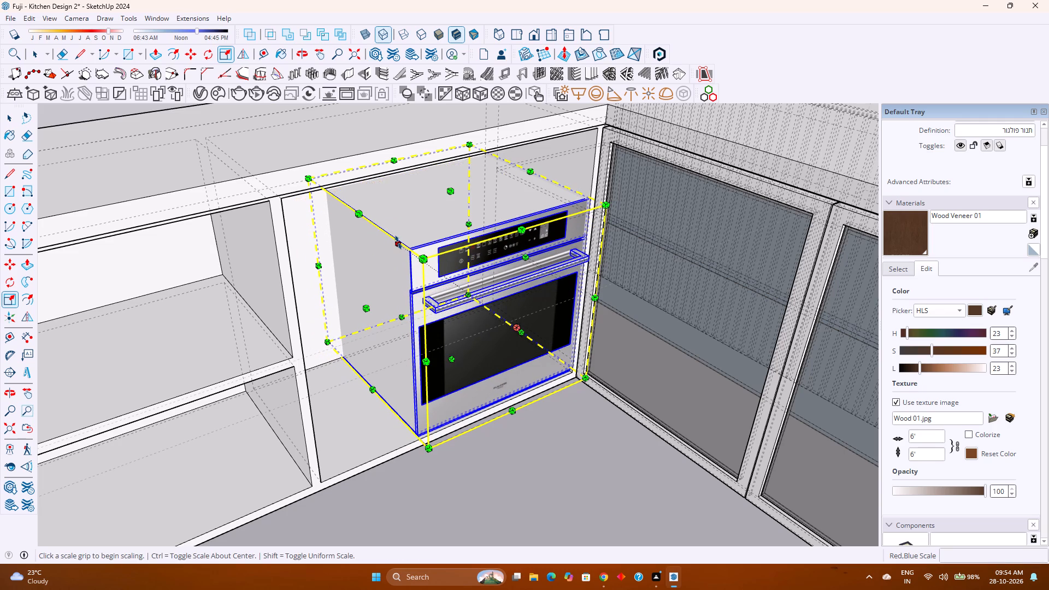
click(398, 243)
click(400, 243)
key(k)
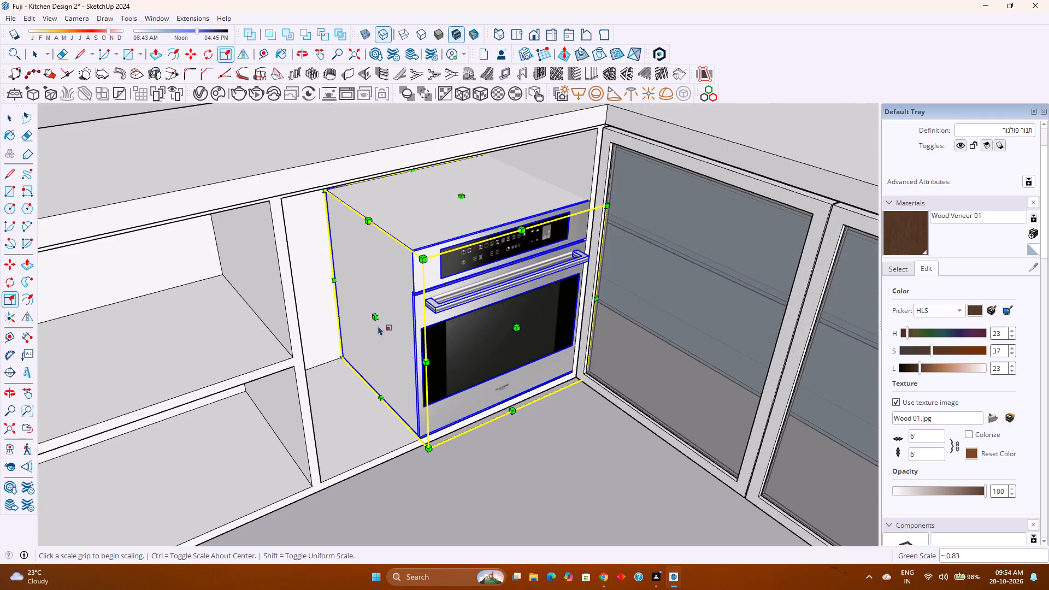
Scale the oven's width by about 1.52 and height by about 1.35 so its front fills the bay opening.
middle_drag(357, 345, 339, 293)
middle_click(339, 293)
shift+middle_drag(384, 277, 470, 445)
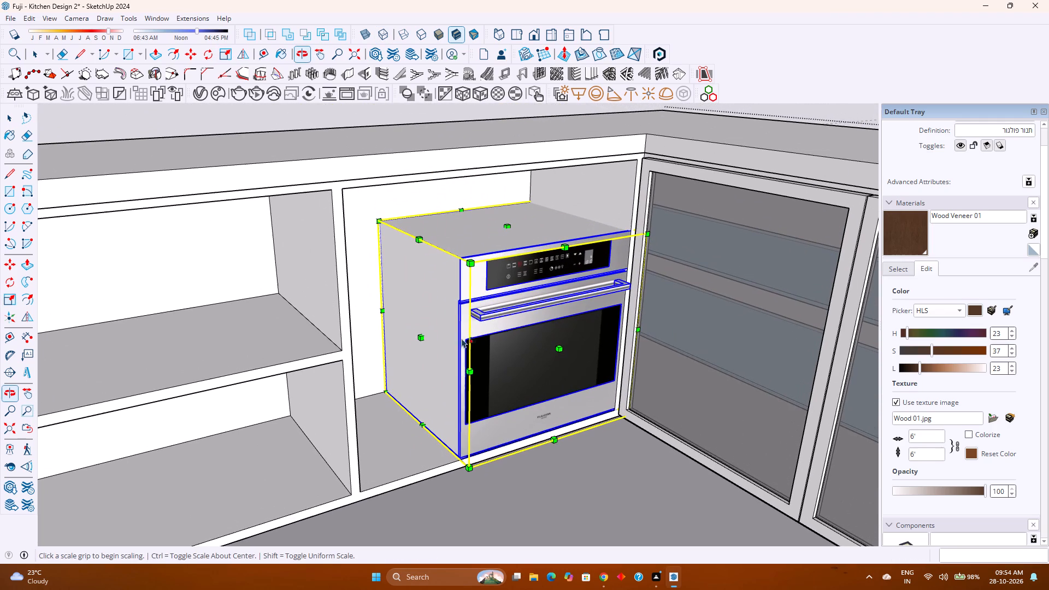
click(417, 237)
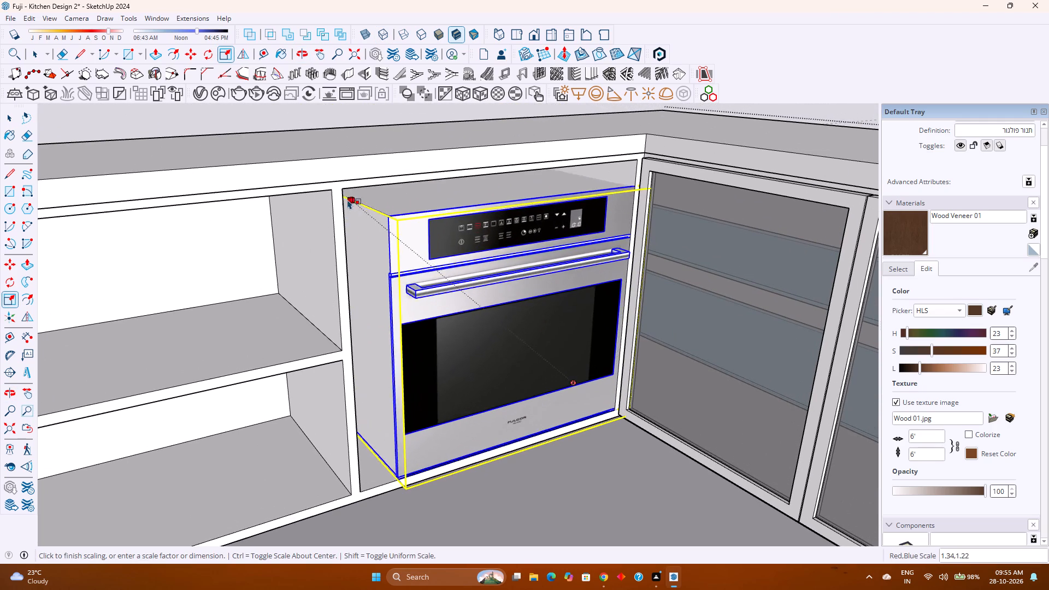
click(340, 188)
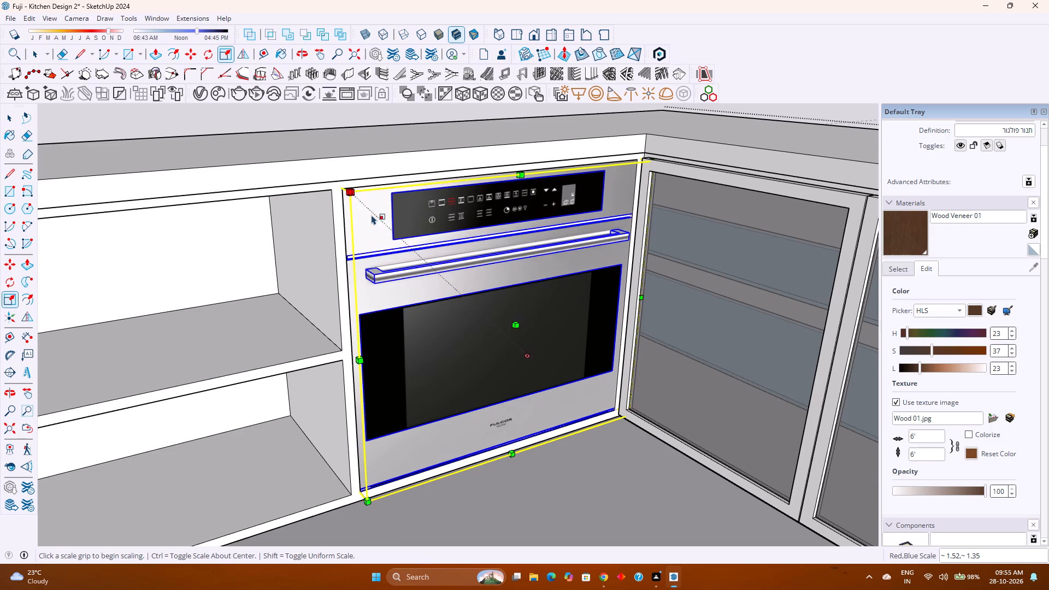
key(space)
key(Escape)
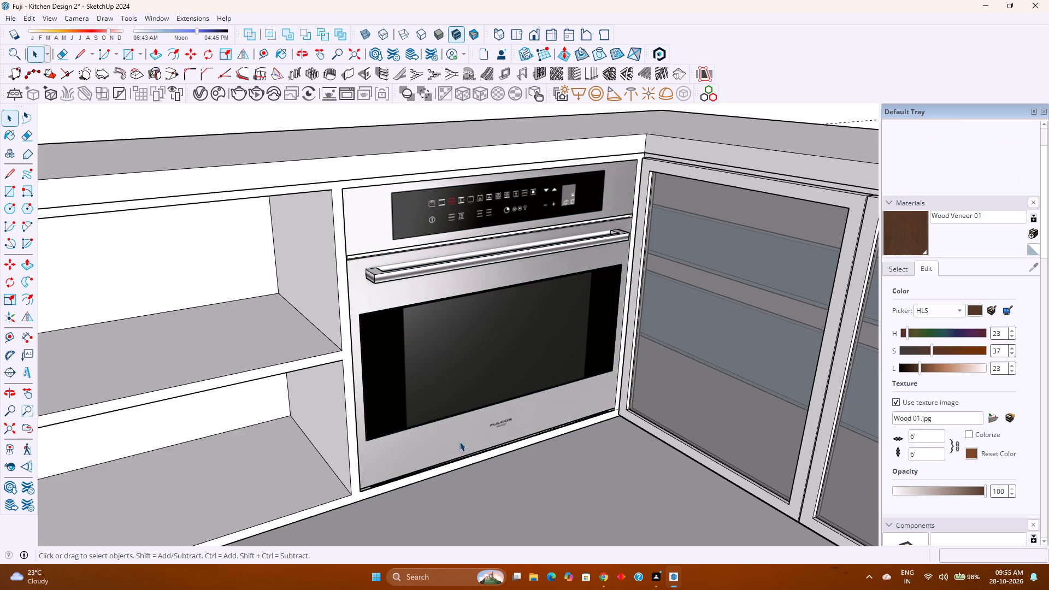
Review how the fitted oven sits in the back run between the open shelf unit and the glass-door cabinets.
scroll(435, 405, down, 5)
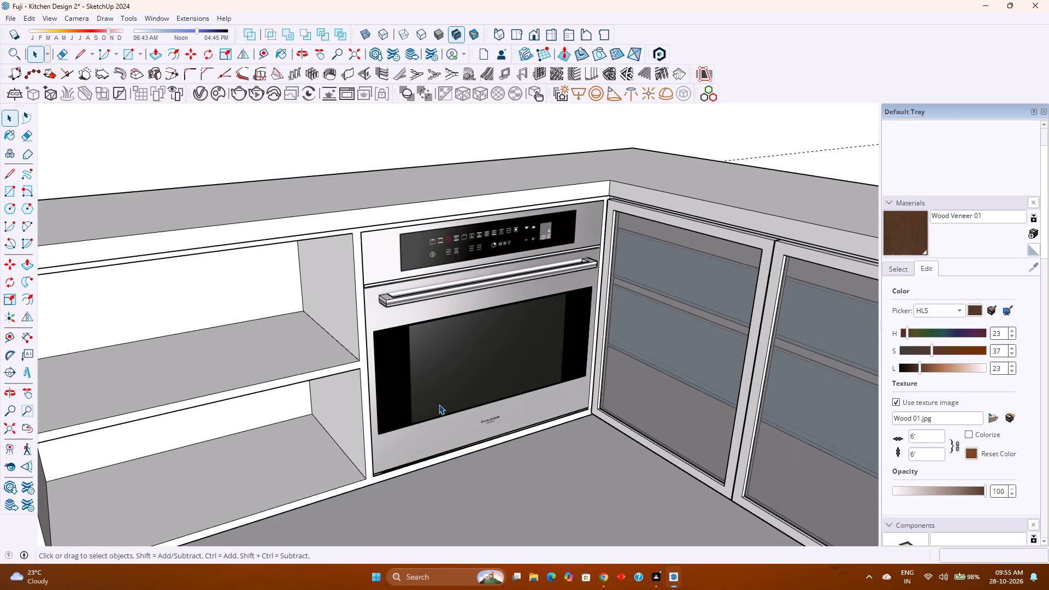
scroll(439, 404, down, 7)
middle_drag(454, 412, 405, 434)
middle_click(405, 434)
scroll(405, 430, down, 2)
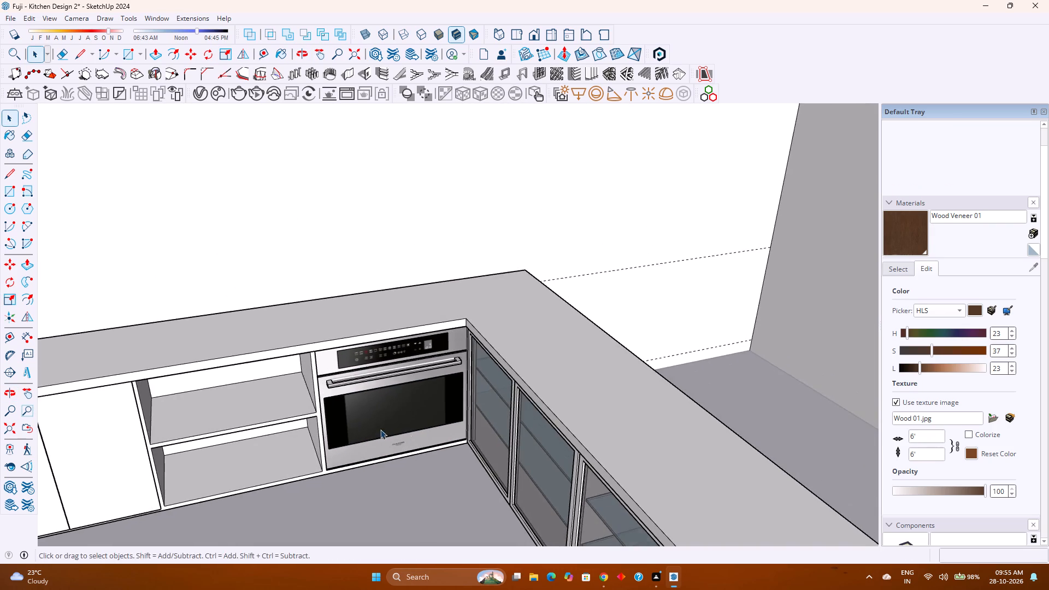
shift+middle_drag(329, 423, 555, 371)
middle_drag(521, 408, 484, 345)
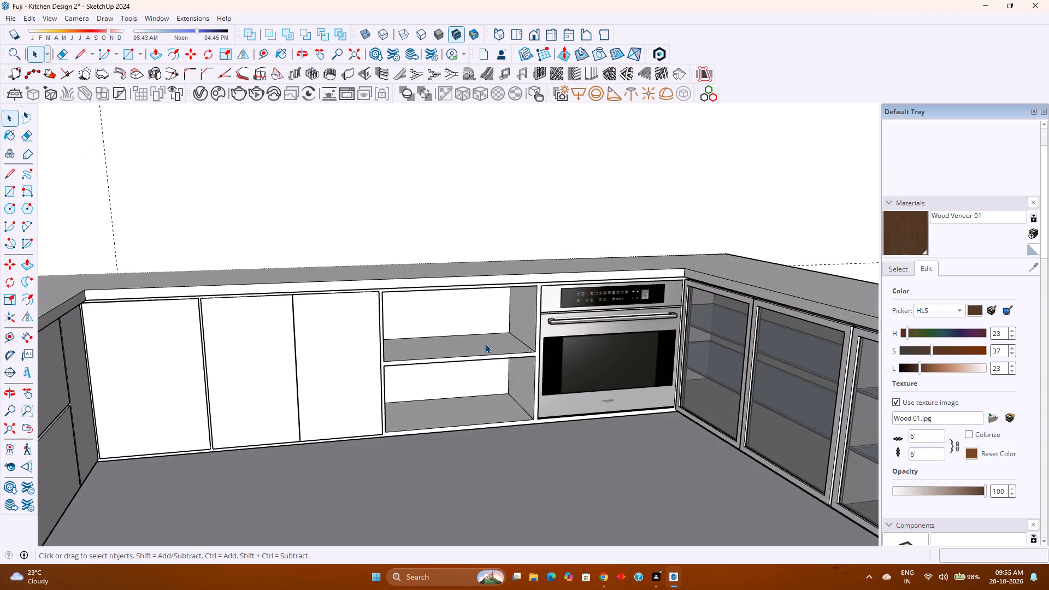
Search the 3D Warehouse models for "micro oven".
click(156, 17)
click(197, 105)
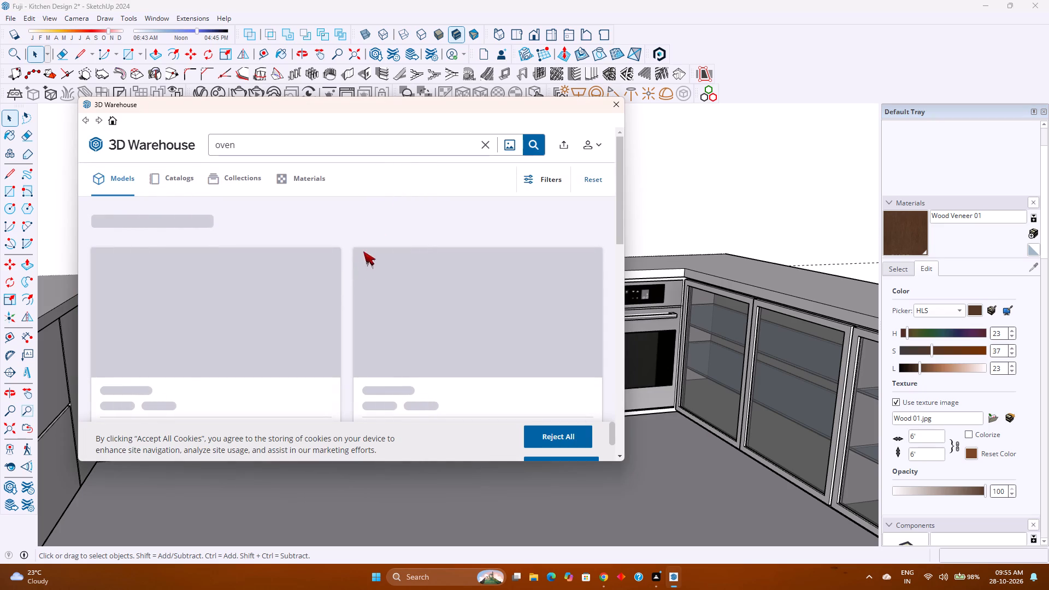
click(344, 146)
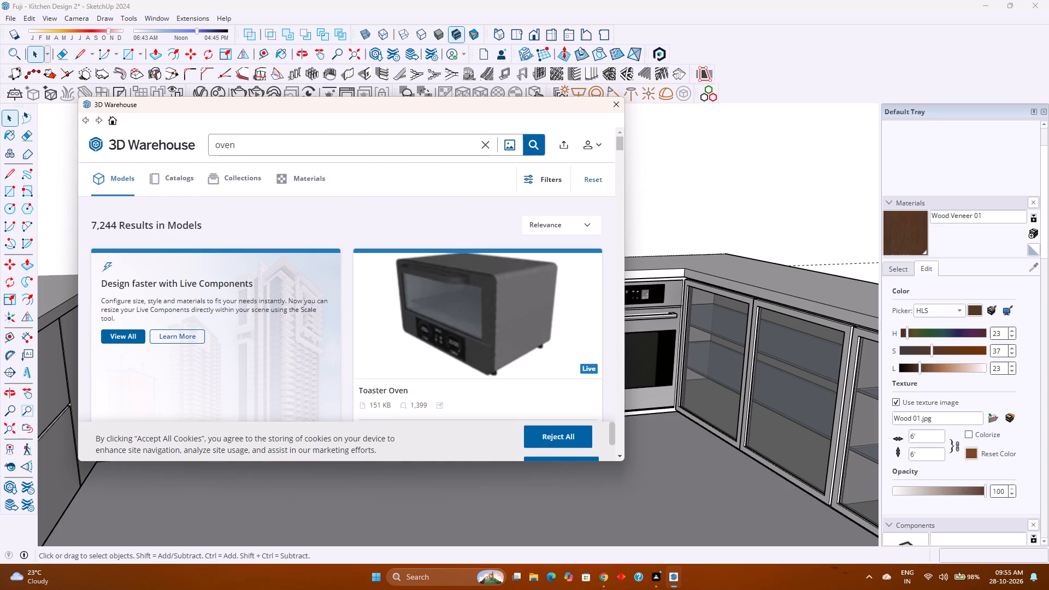
key(Left)
key(Left)
key(Left)
key(Left)
key(Left)
key(Left)
key(Left)
key(Left)
key(Left)
key(Left)
key(Left)
key(Left)
key(Left)
key(Left)
key(Left)
key(Left)
text(micro)
key(space)
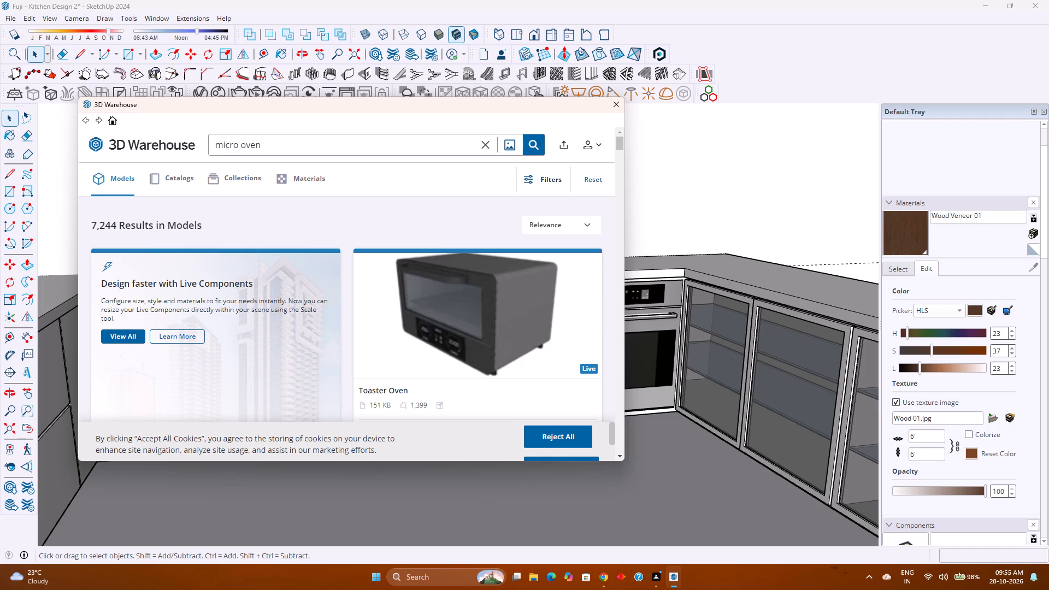
key(Return)
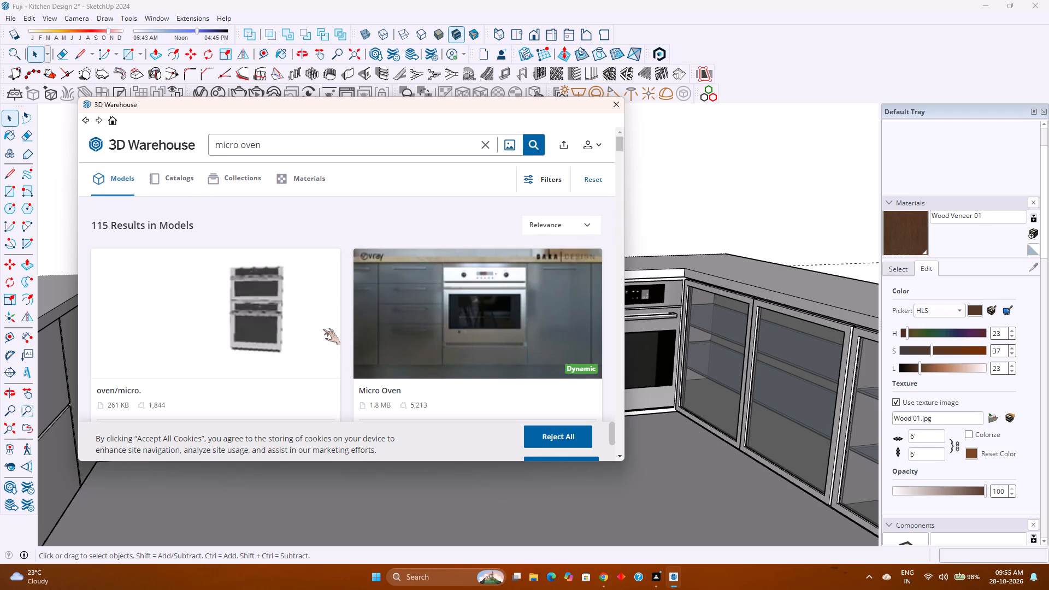
Browse the micro oven models in the 3D Warehouse for a suitable microwave to add to the kitchen.
scroll(323, 329, down, 8)
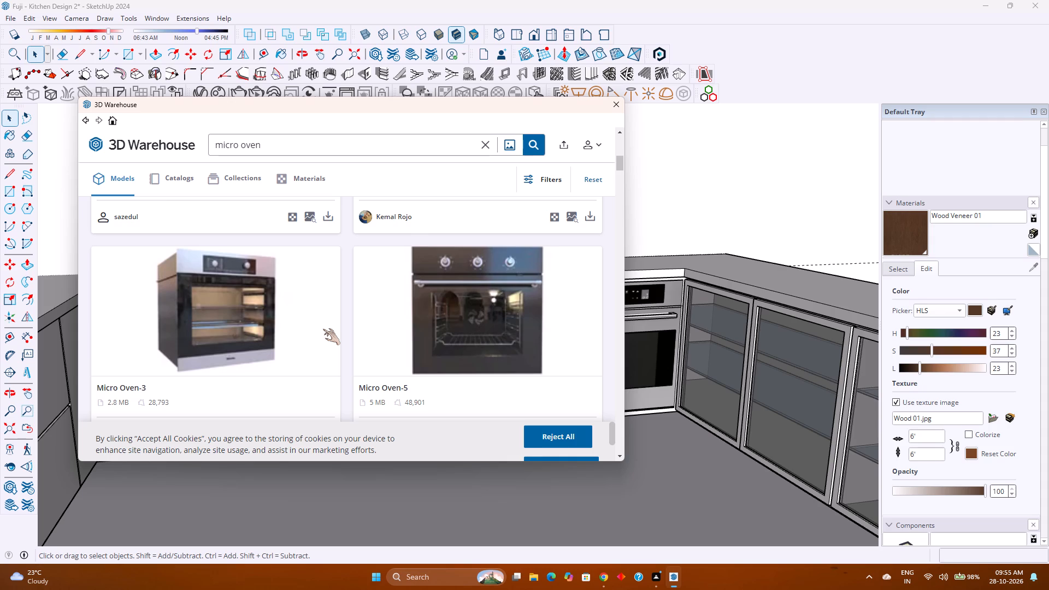
scroll(323, 329, down, 2)
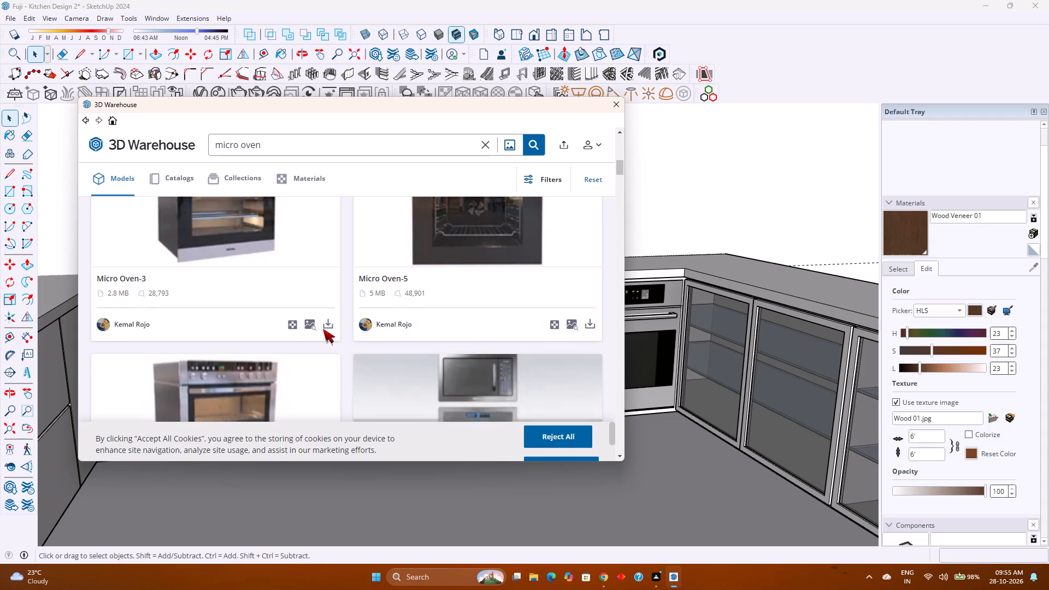
scroll(323, 329, down, 2)
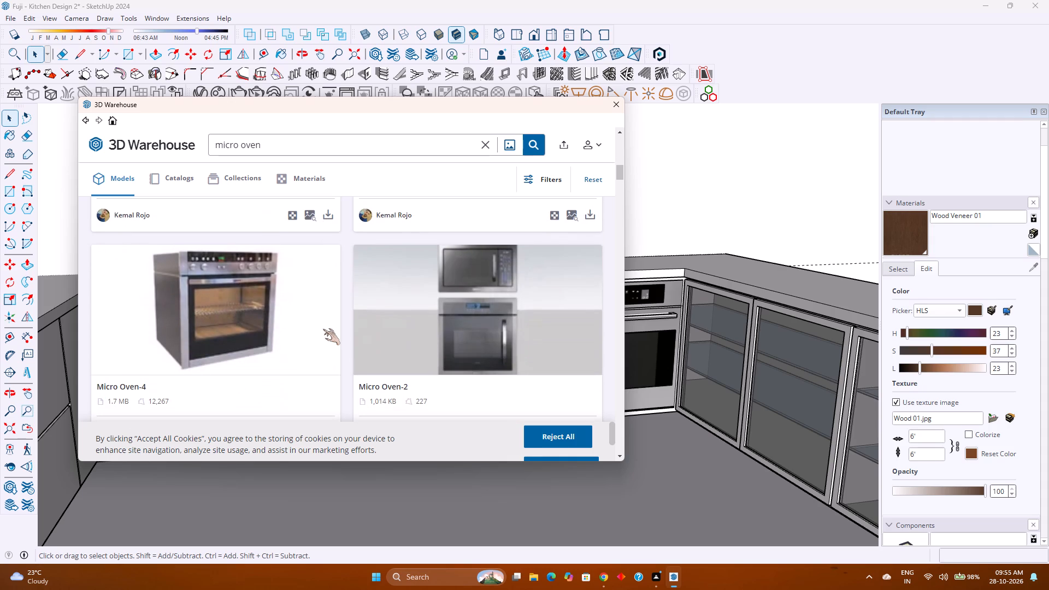
scroll(323, 329, down, 5)
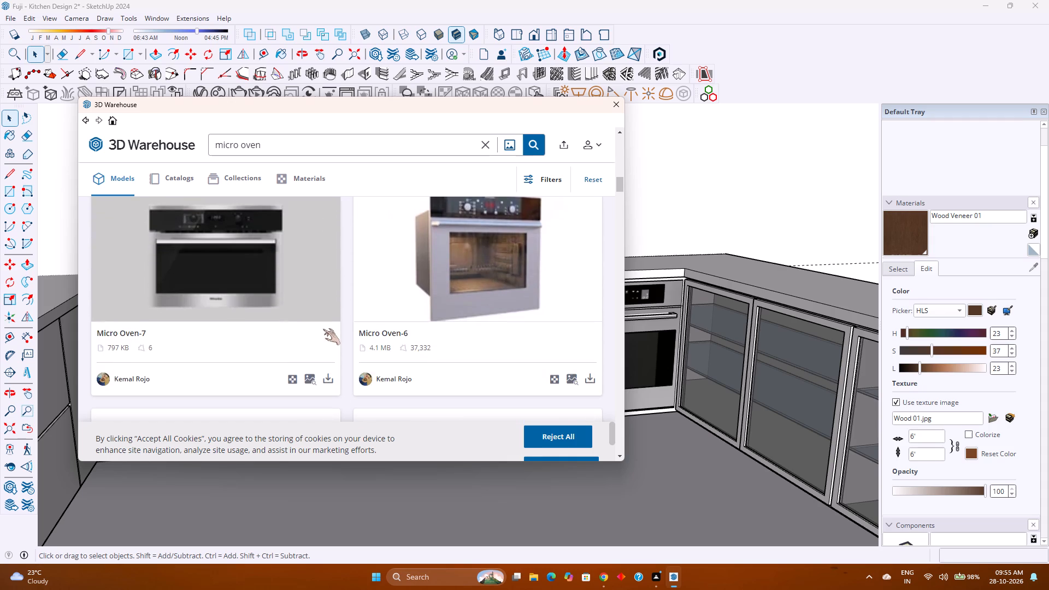
scroll(323, 329, down, 3)
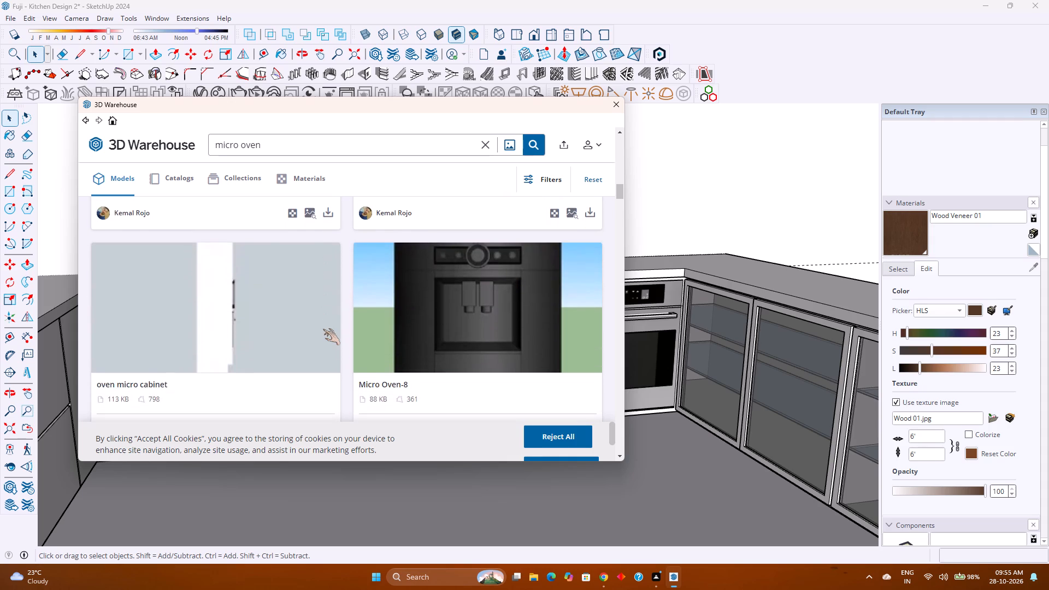
scroll(323, 329, down, 11)
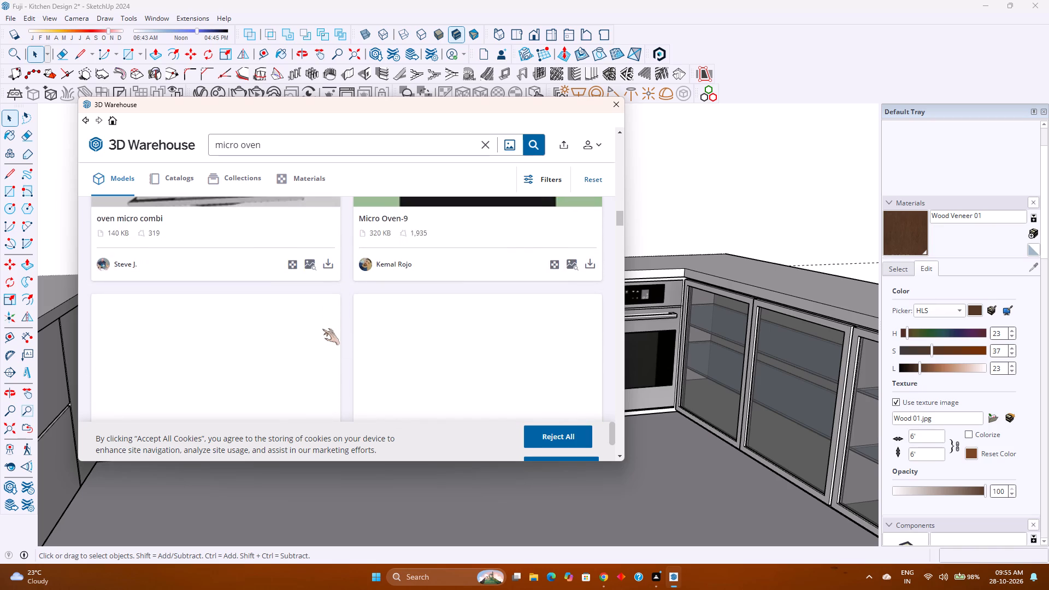
scroll(322, 329, down, 2)
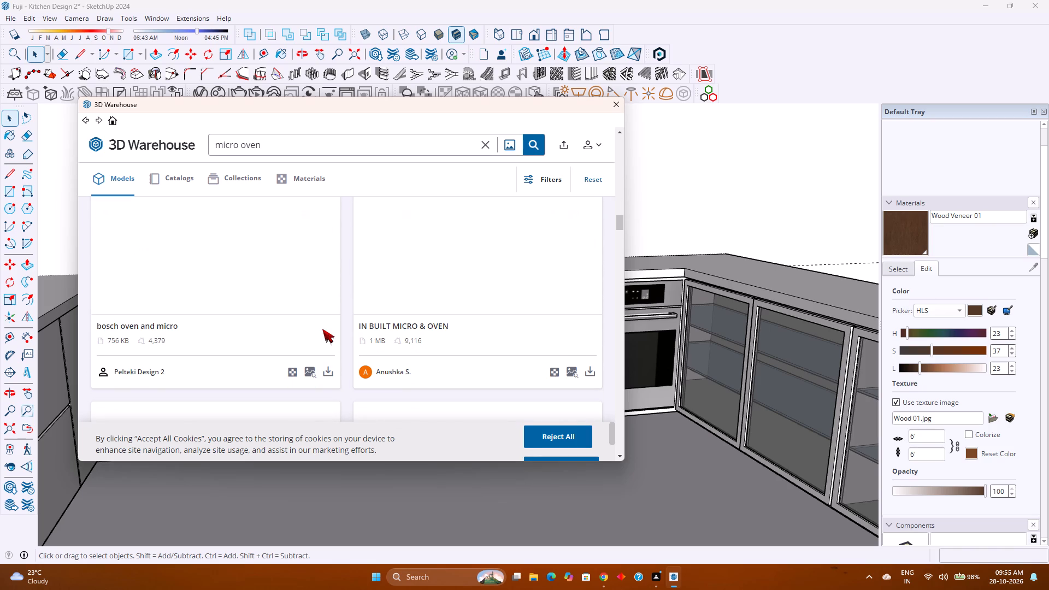
scroll(322, 329, down, 1)
scroll(322, 329, up, 2)
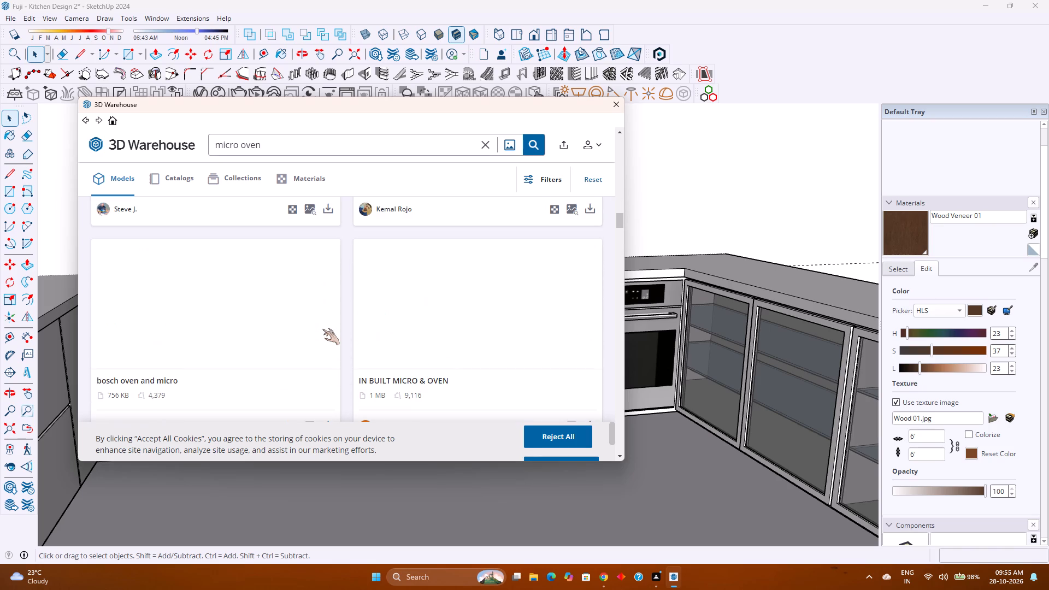
scroll(322, 329, down, 1)
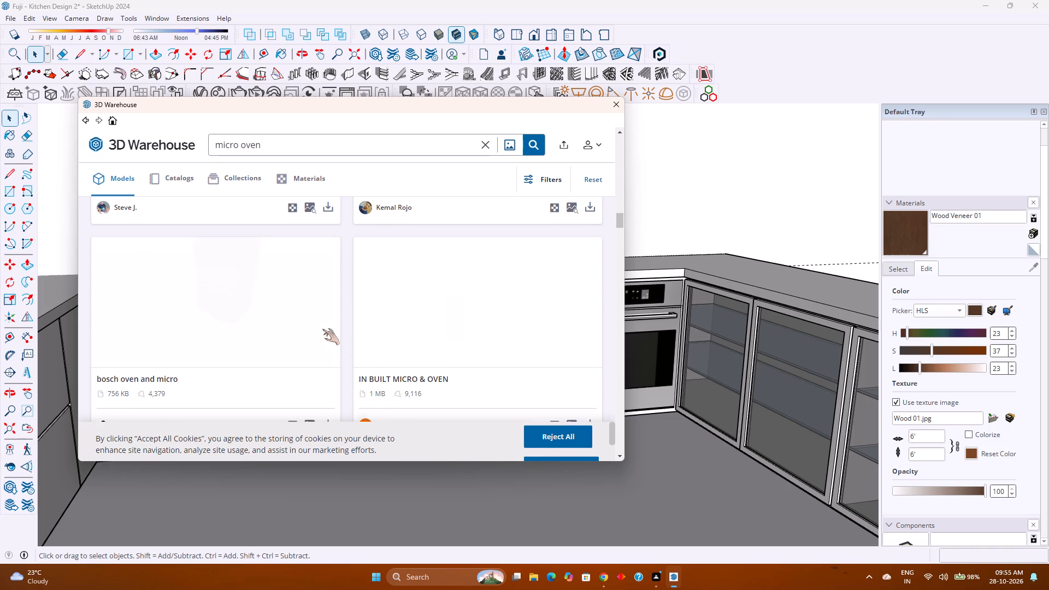
scroll(322, 329, down, 8)
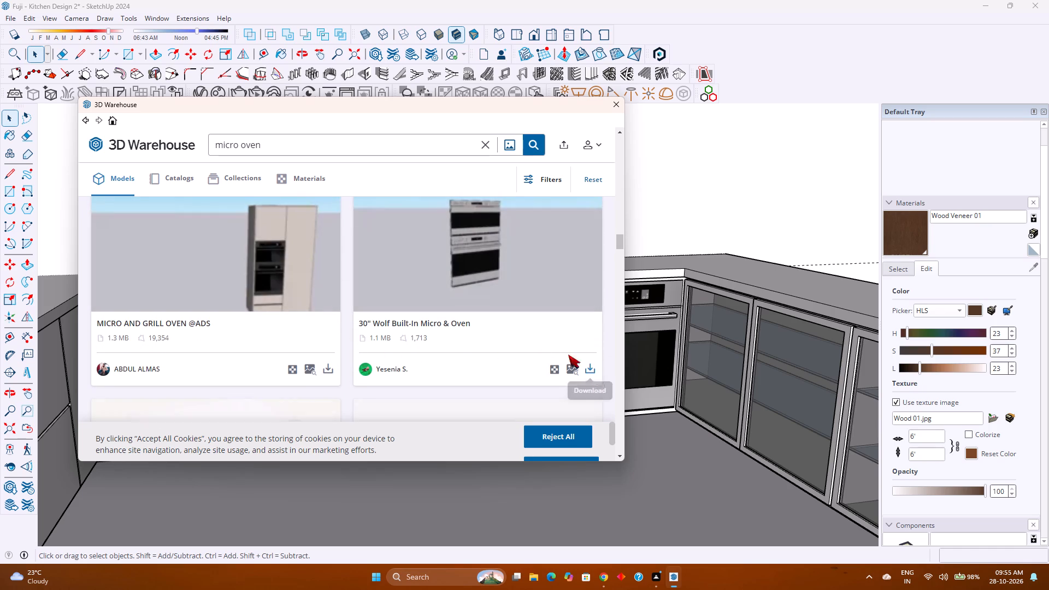
scroll(473, 373, down, 4)
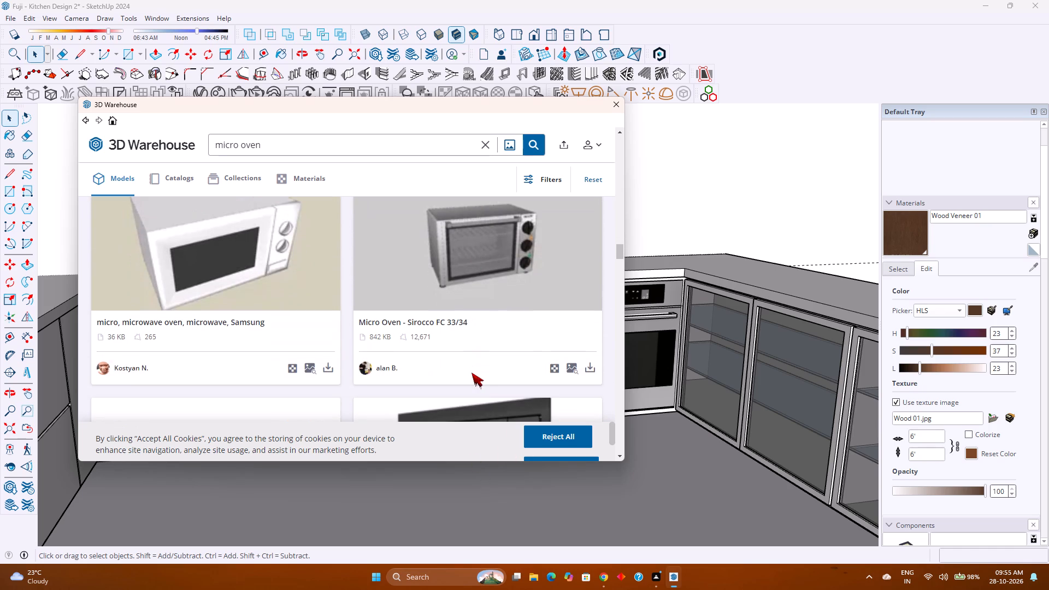
scroll(467, 361, down, 3)
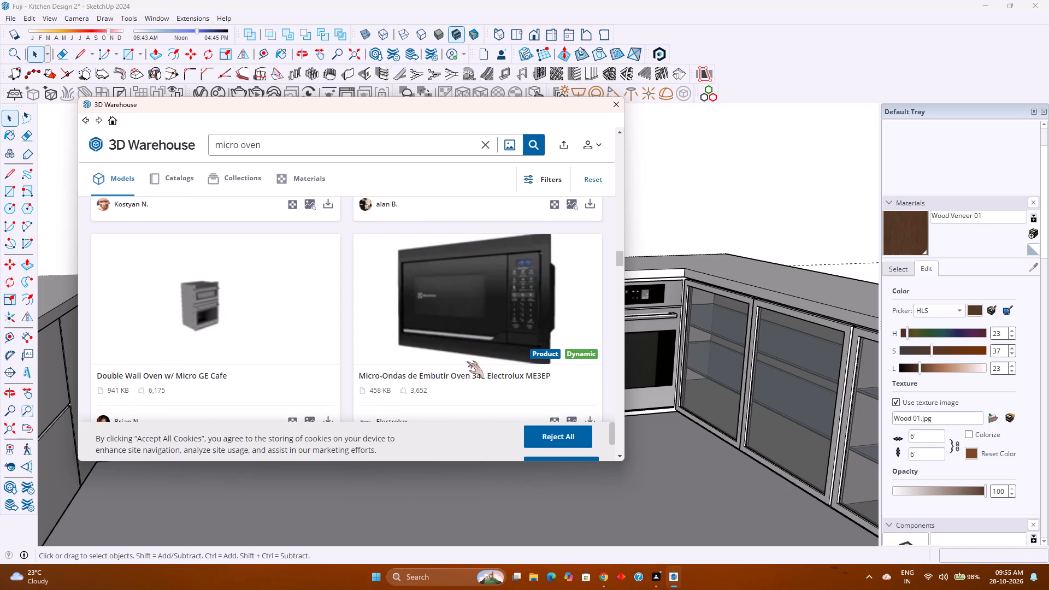
scroll(467, 361, down, 4)
scroll(467, 361, up, 2)
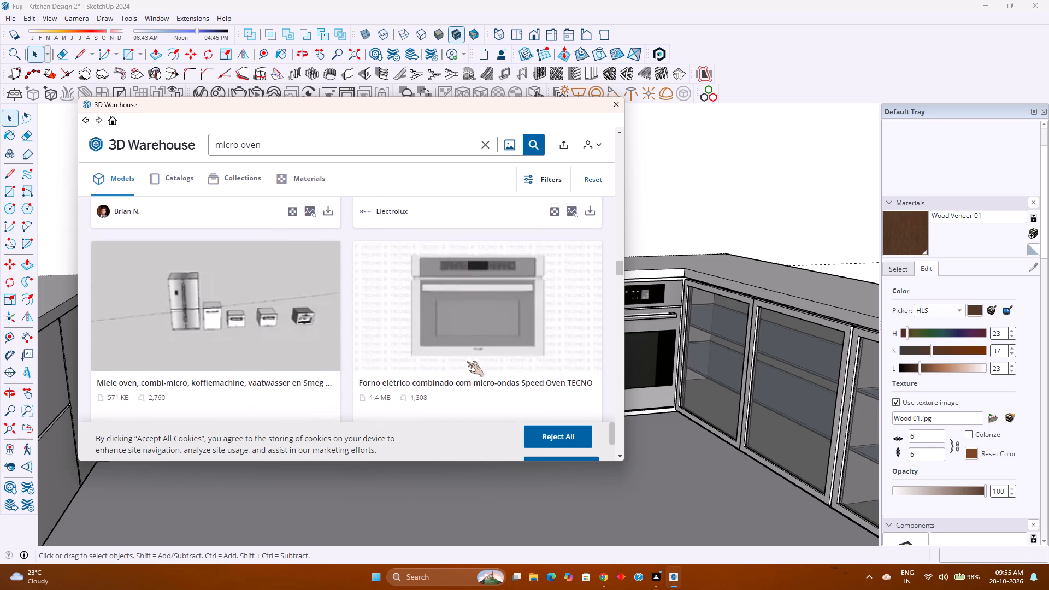
scroll(467, 361, up, 1)
scroll(467, 361, down, 1)
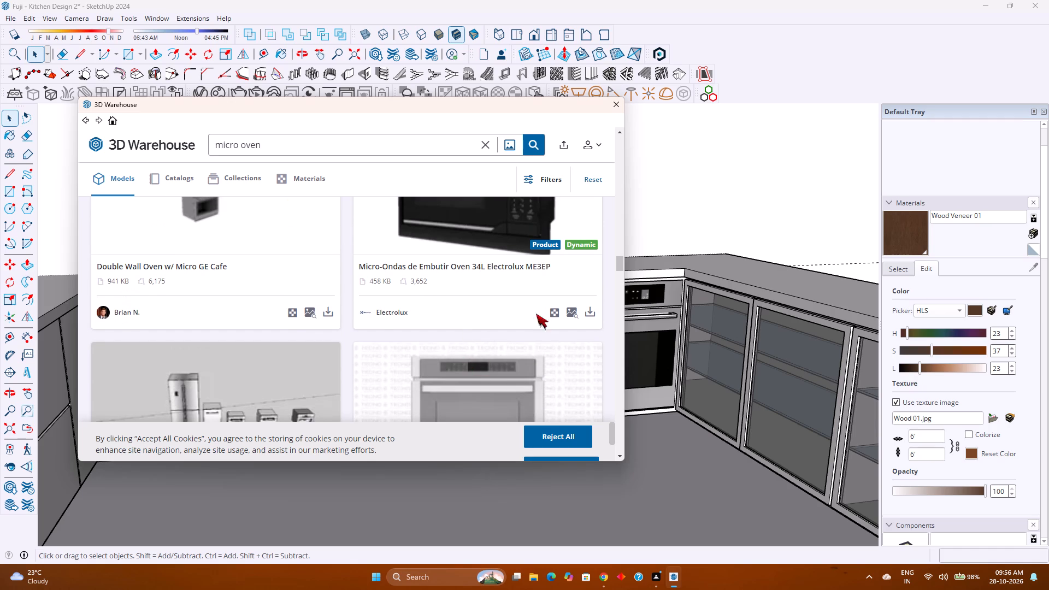
scroll(286, 317, down, 5)
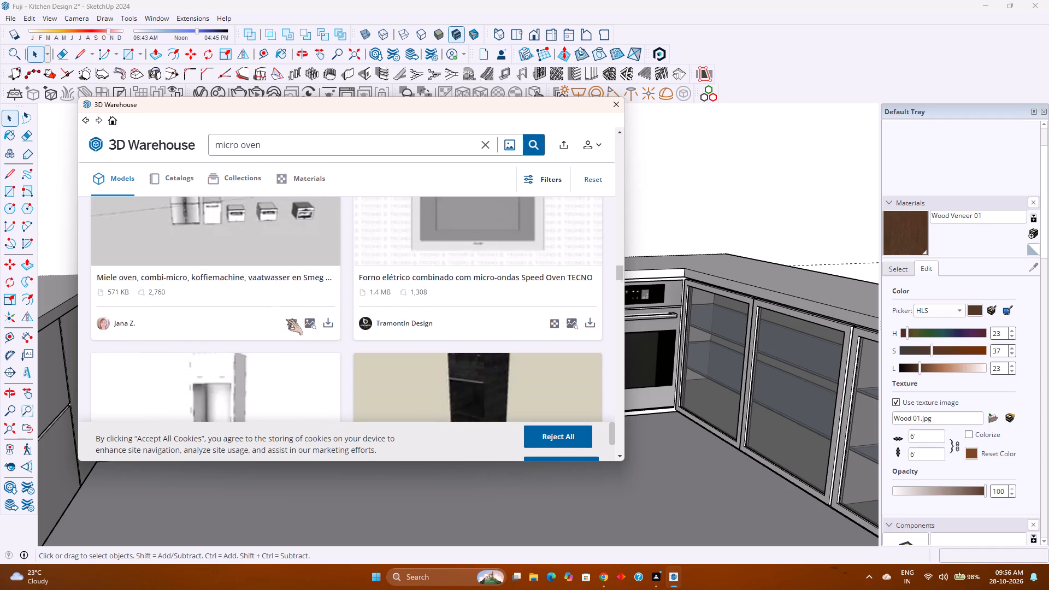
scroll(286, 319, down, 6)
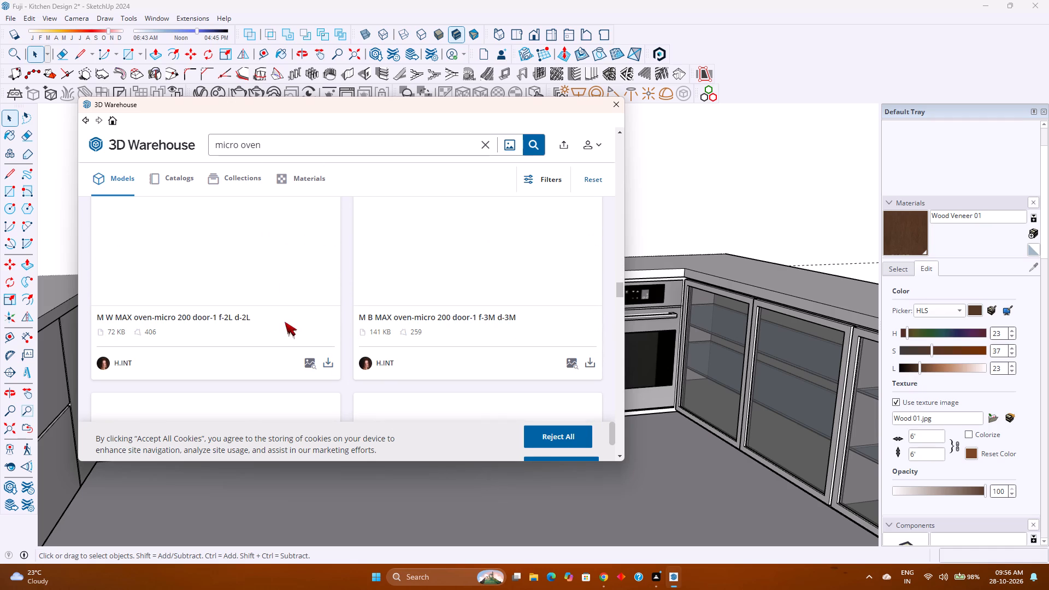
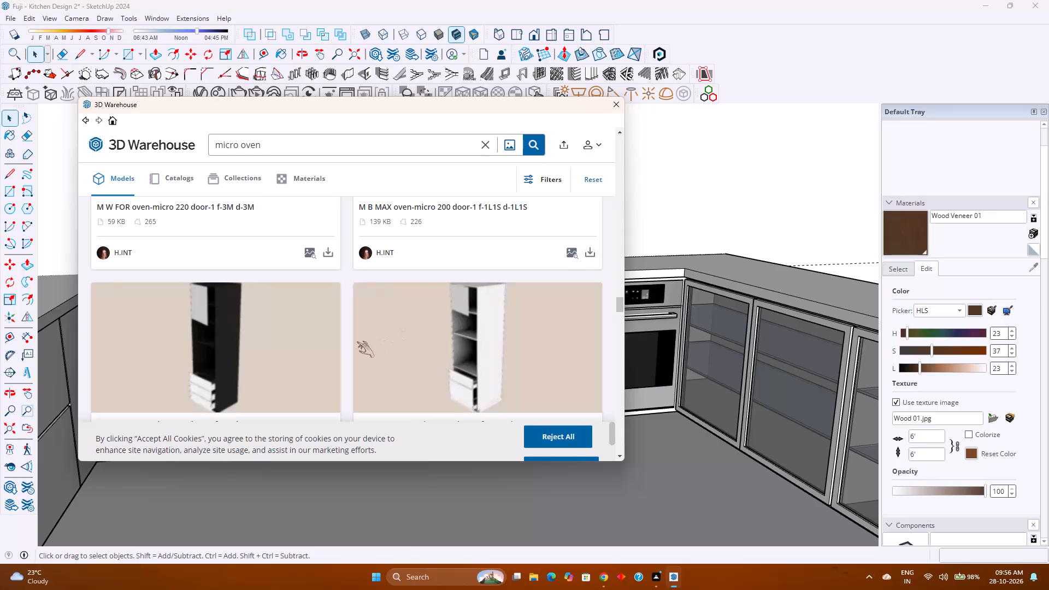
Look further through the "micro oven" models in the 3D Warehouse for a microwave suited to the kitchen.
scroll(357, 341, down, 4)
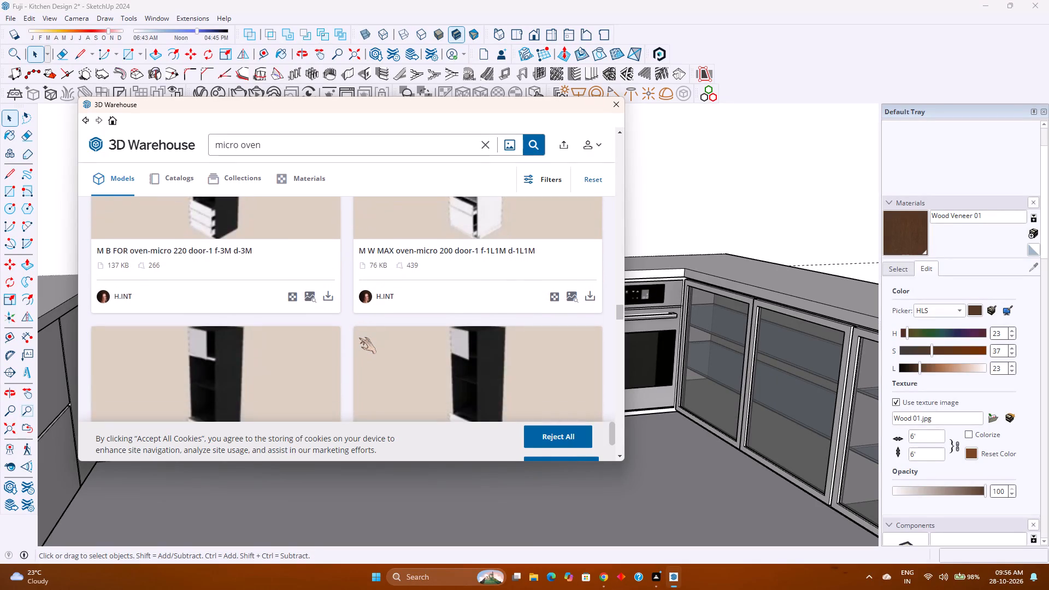
scroll(382, 321, down, 1)
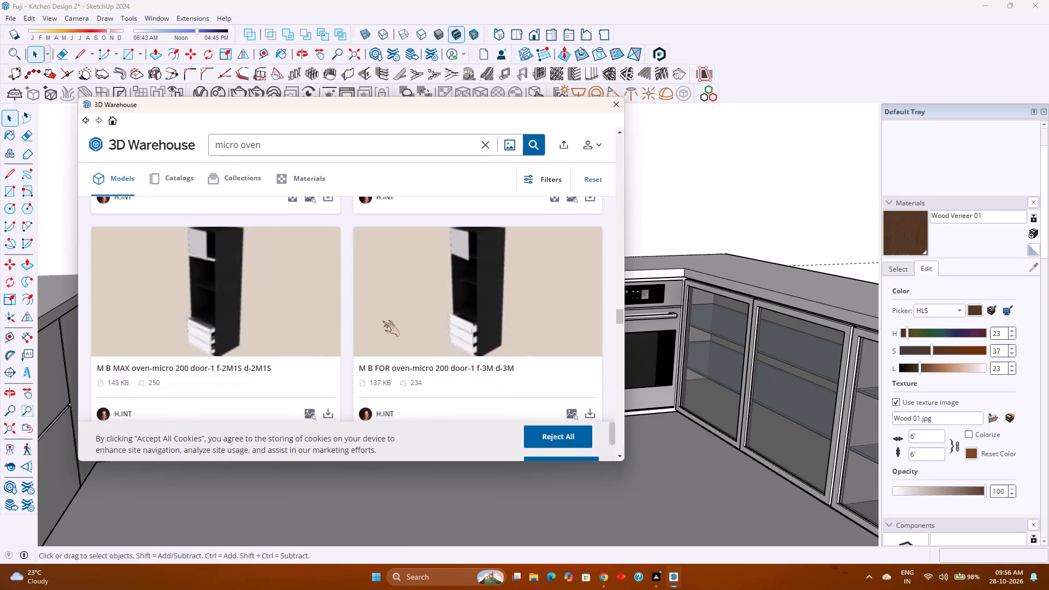
scroll(382, 321, up, 1)
scroll(382, 318, down, 10)
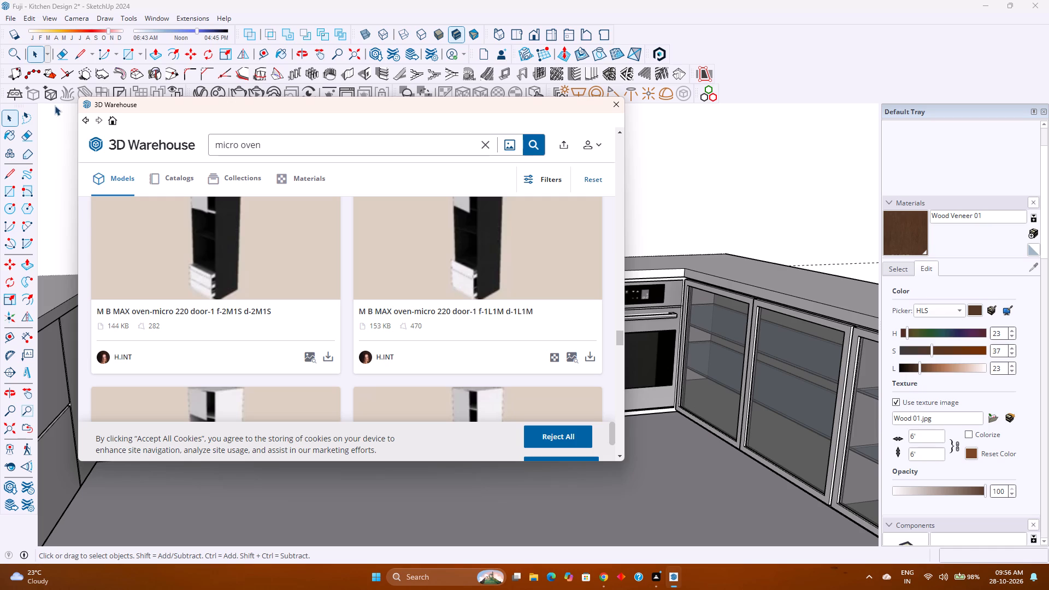
Return to the earlier "oven" search in the 3D Warehouse and look through its models for a suitable microwave or oven.
click(90, 117)
scroll(474, 304, up, 1)
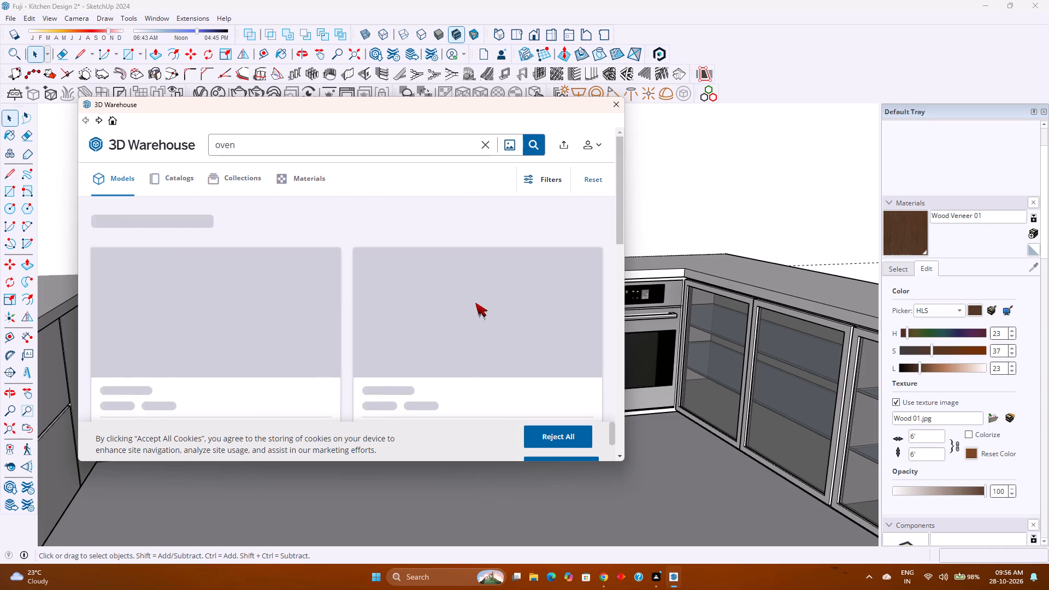
scroll(475, 303, up, 8)
scroll(474, 301, down, 3)
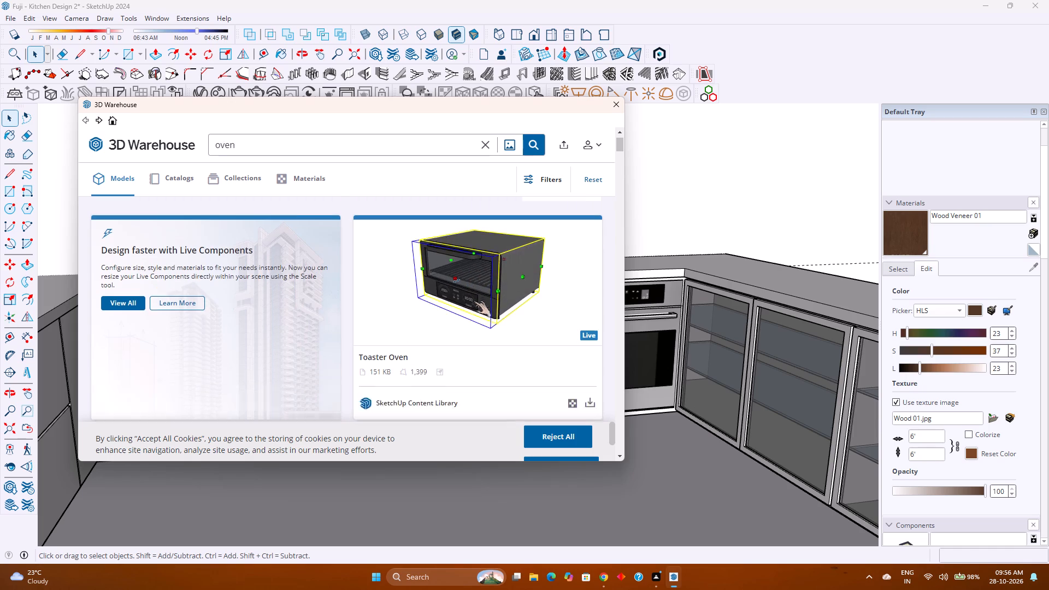
scroll(473, 301, down, 9)
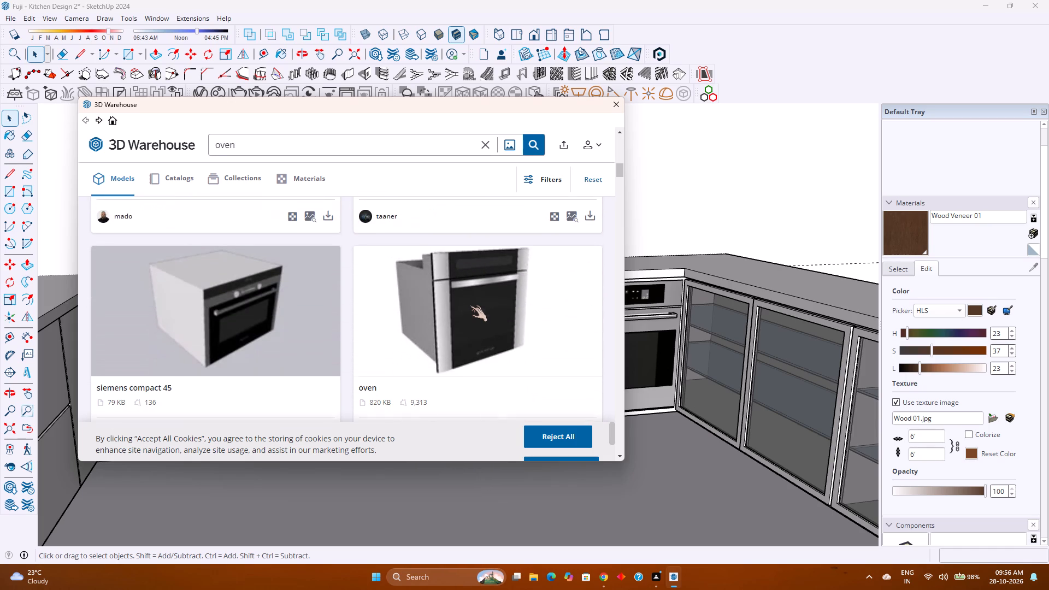
scroll(470, 305, down, 10)
scroll(469, 308, up, 1)
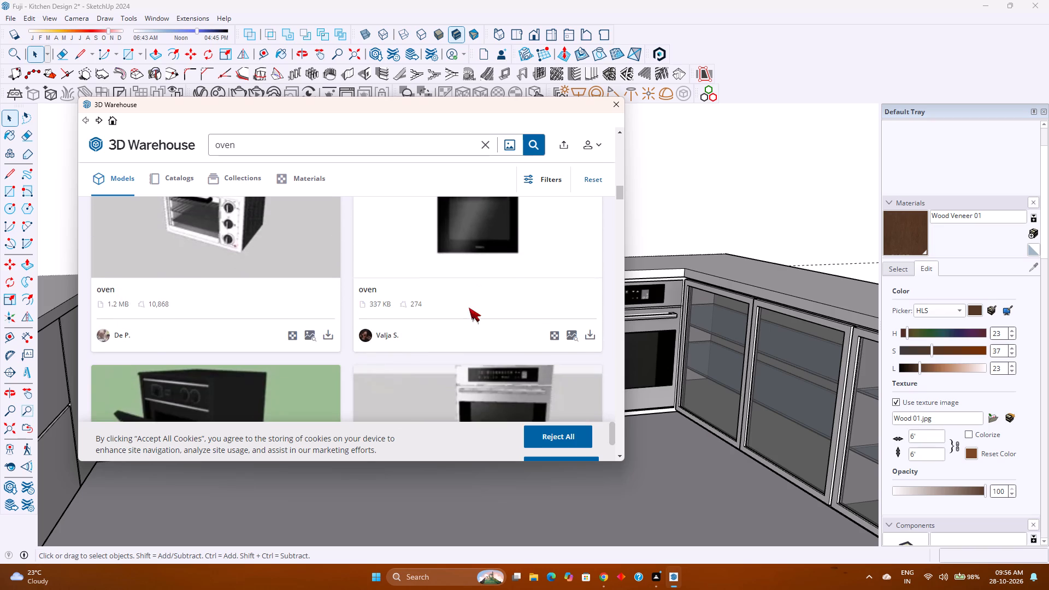
scroll(469, 308, up, 1)
scroll(469, 308, down, 7)
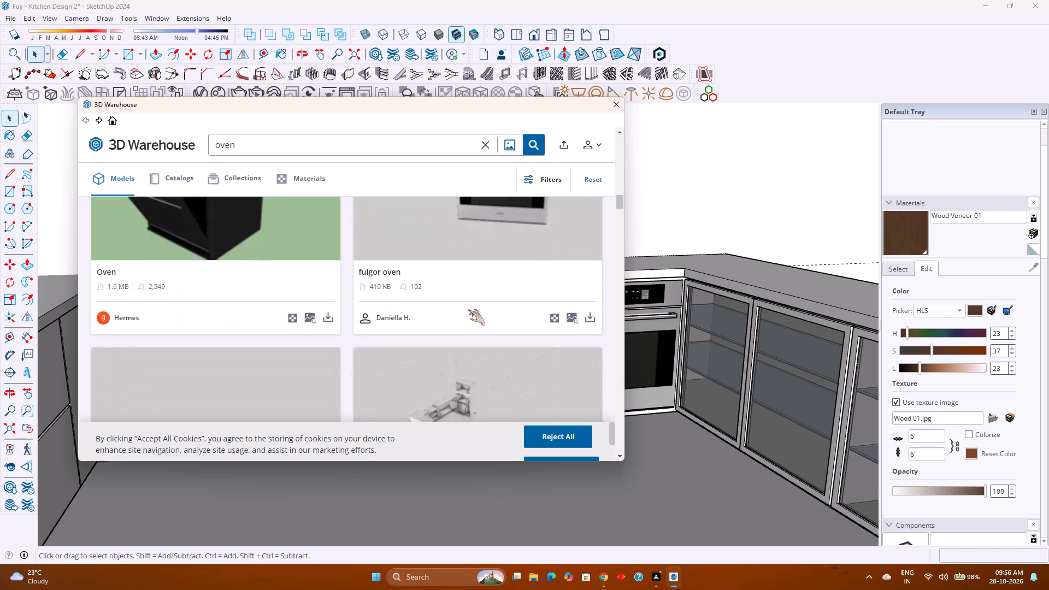
scroll(468, 309, down, 12)
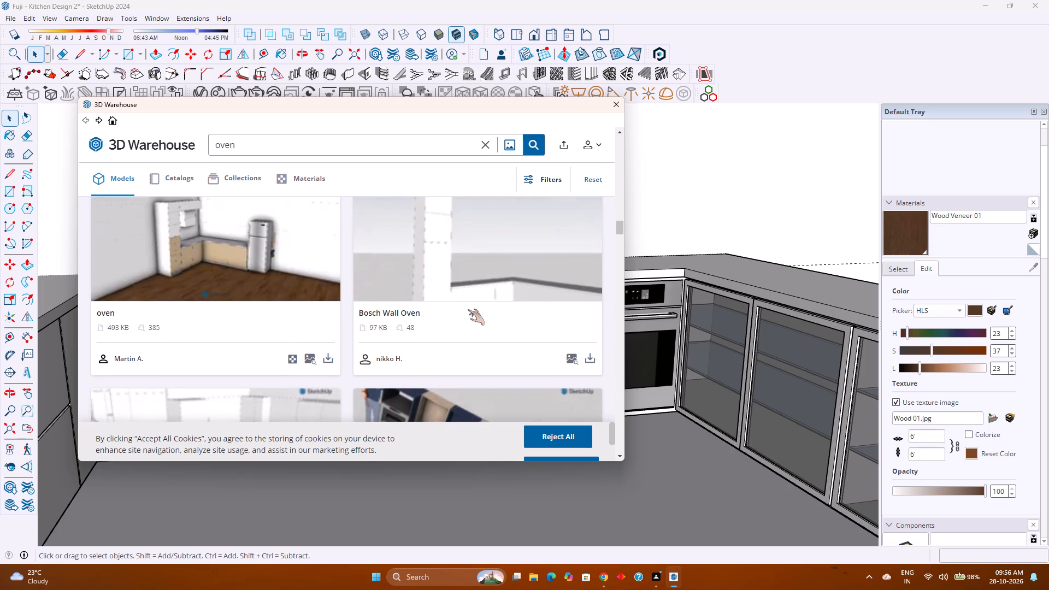
scroll(468, 309, down, 7)
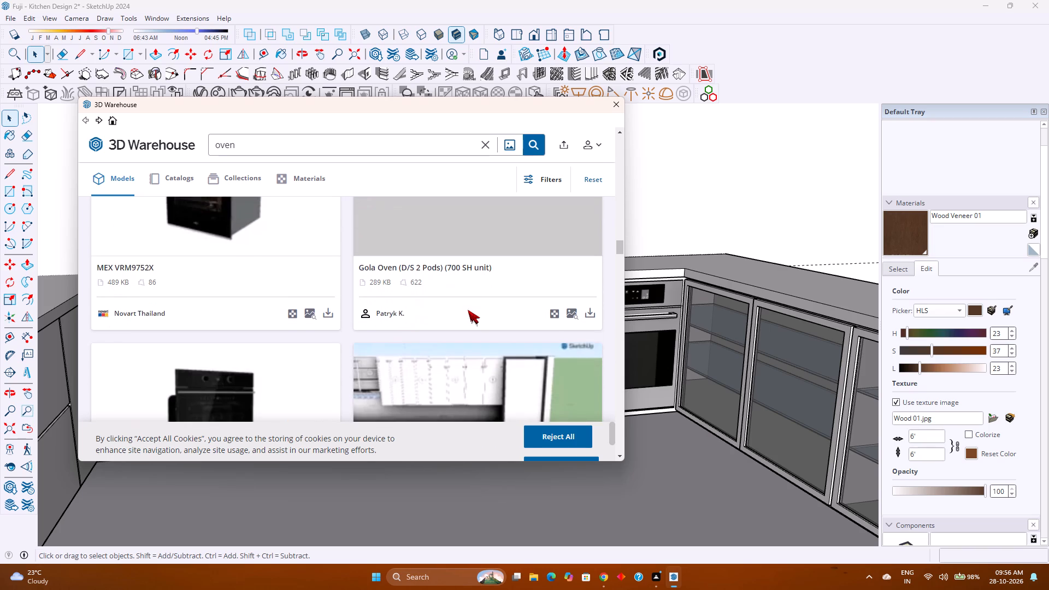
scroll(468, 310, down, 8)
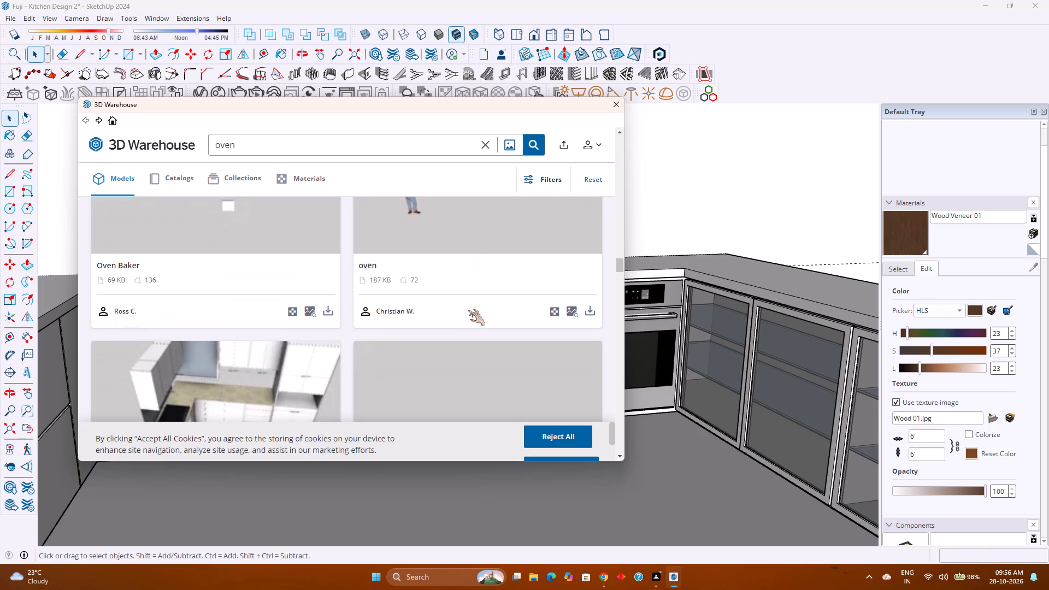
scroll(468, 310, down, 7)
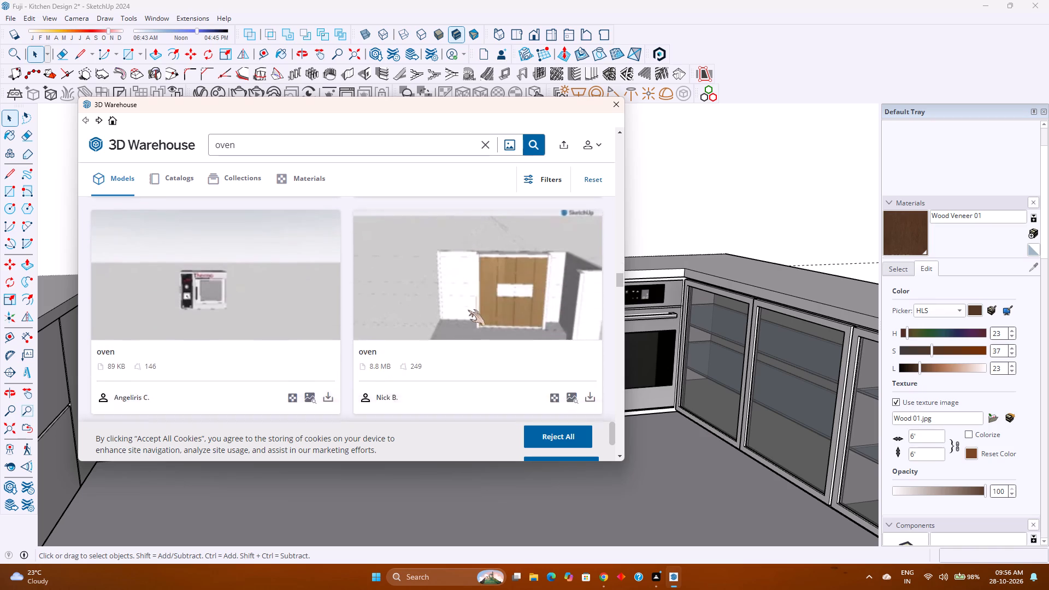
scroll(468, 310, down, 16)
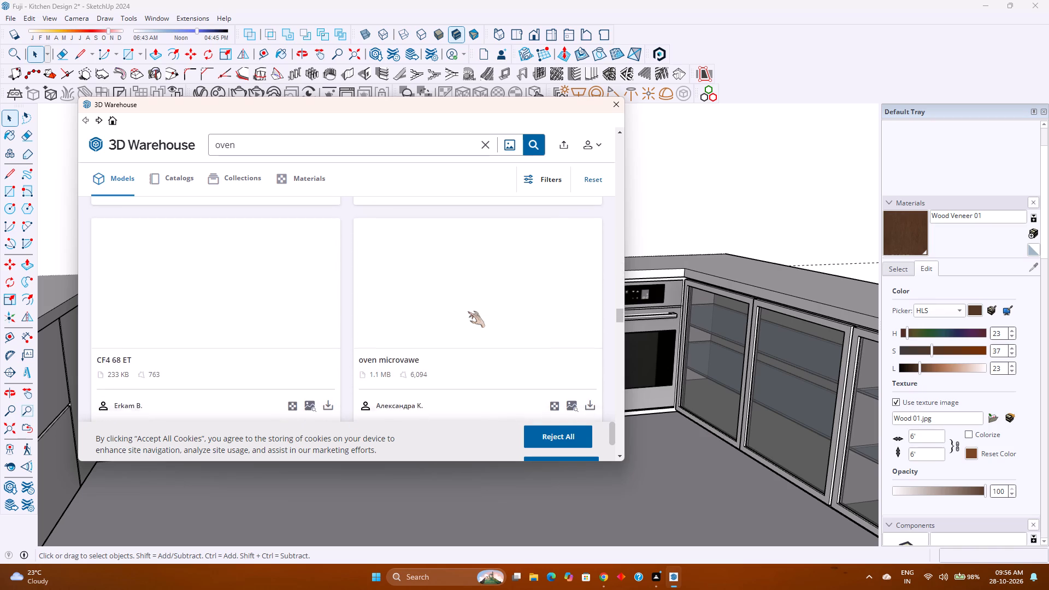
scroll(468, 311, down, 5)
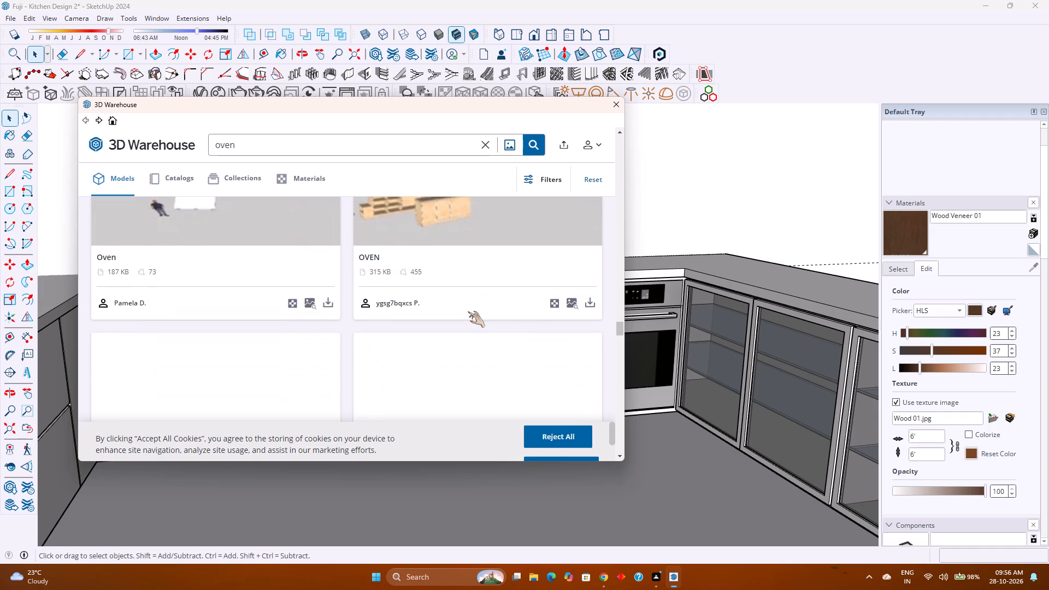
scroll(468, 311, down, 2)
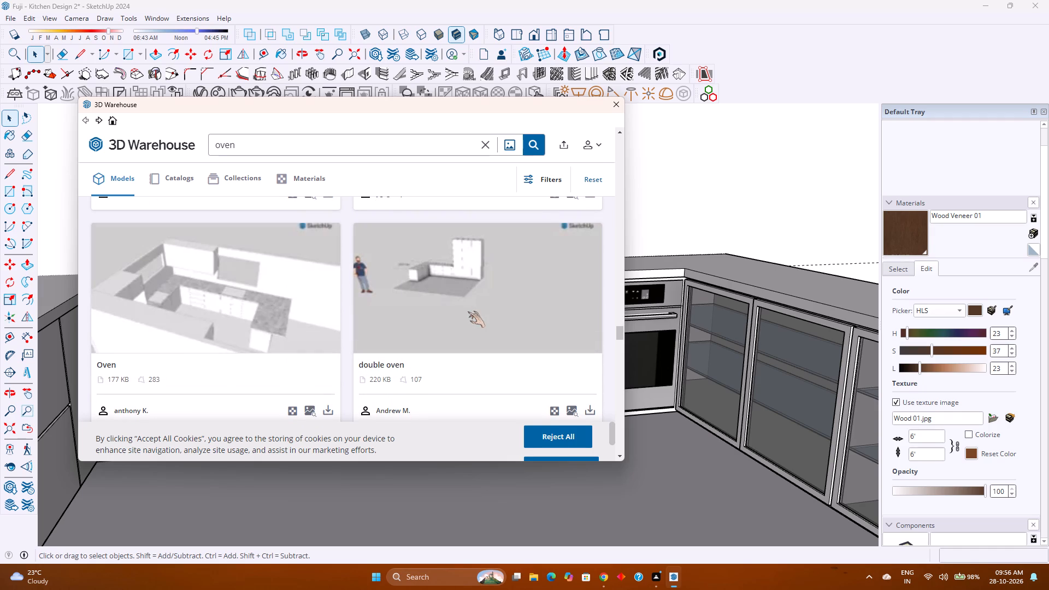
scroll(392, 320, down, 1)
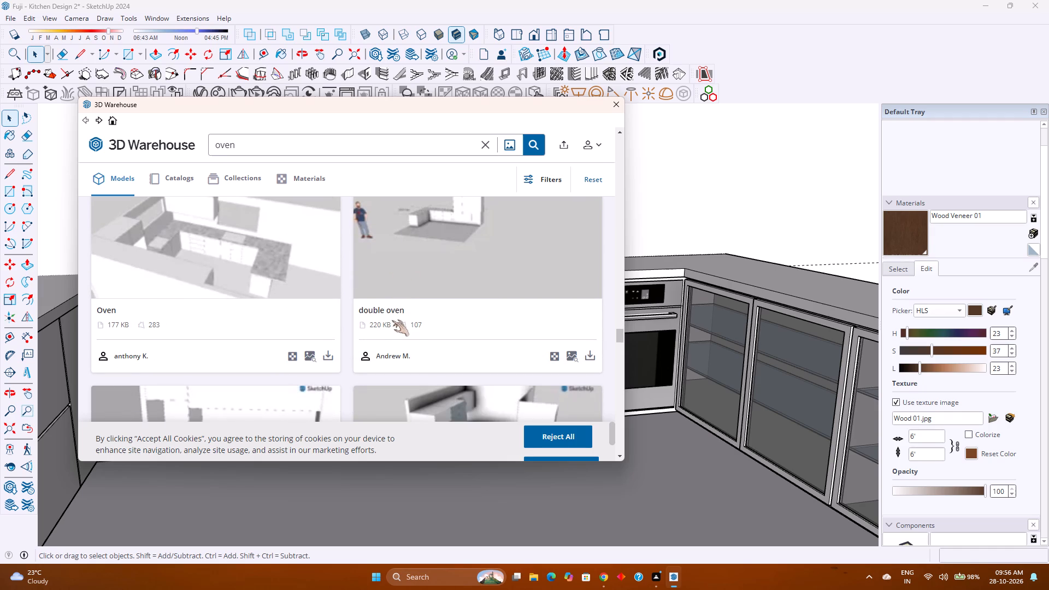
scroll(392, 320, down, 5)
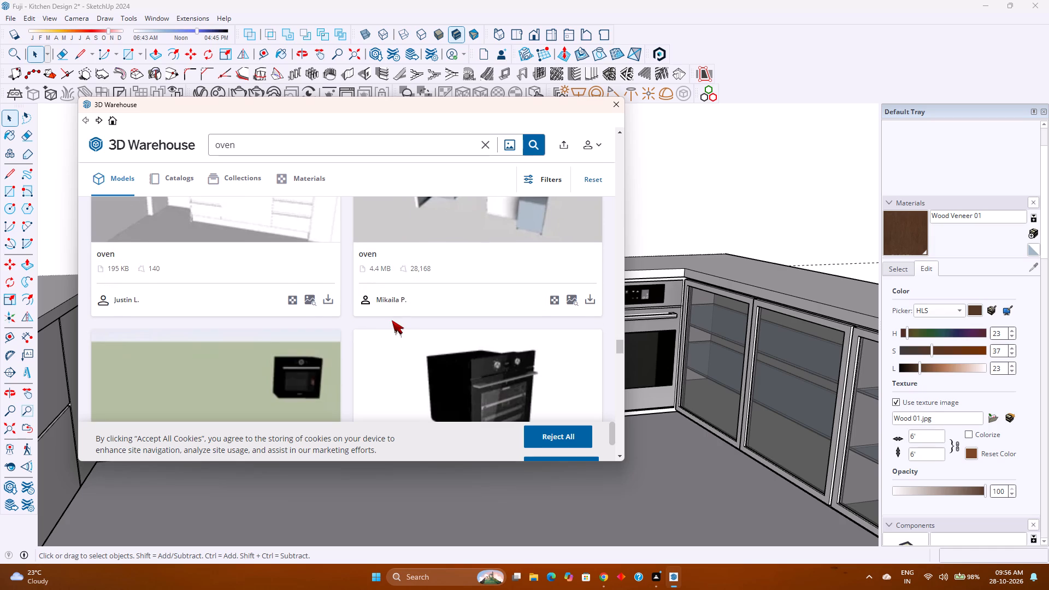
scroll(392, 320, down, 3)
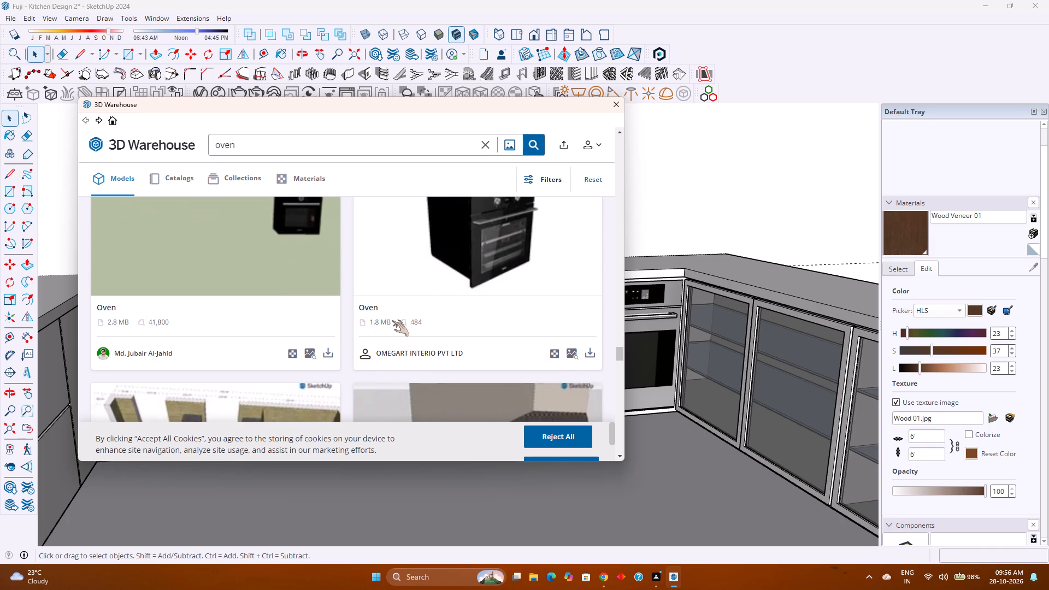
scroll(392, 320, down, 4)
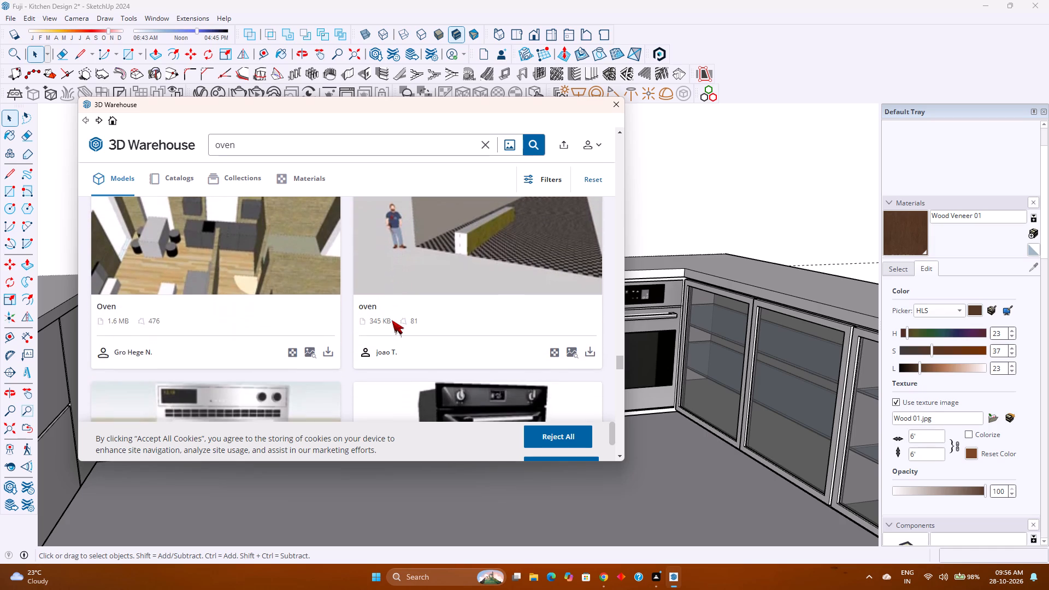
scroll(392, 320, down, 6)
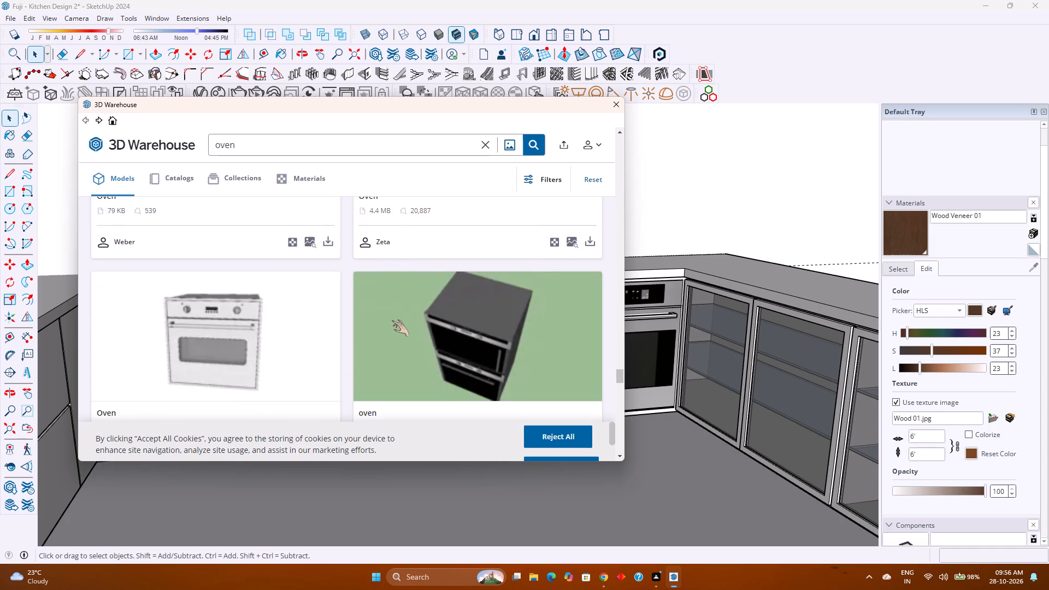
scroll(392, 320, down, 5)
scroll(392, 320, up, 5)
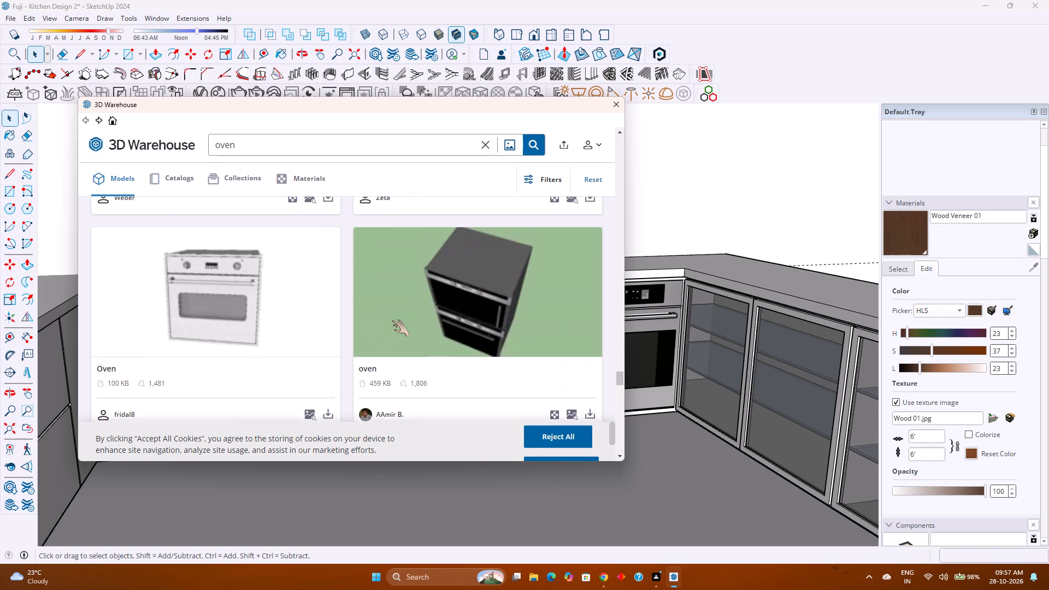
scroll(392, 320, down, 2)
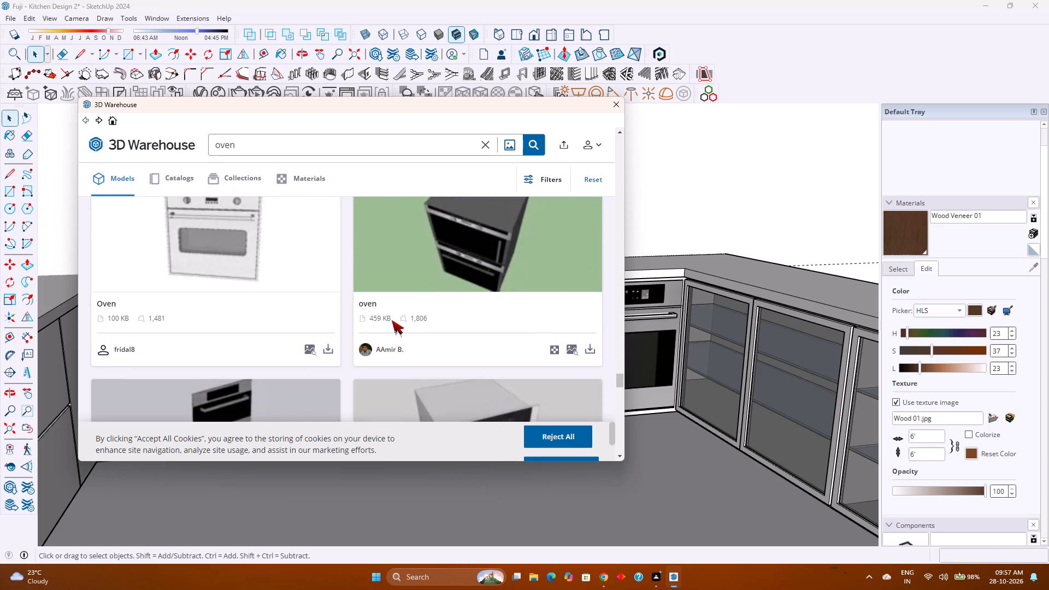
scroll(392, 320, down, 5)
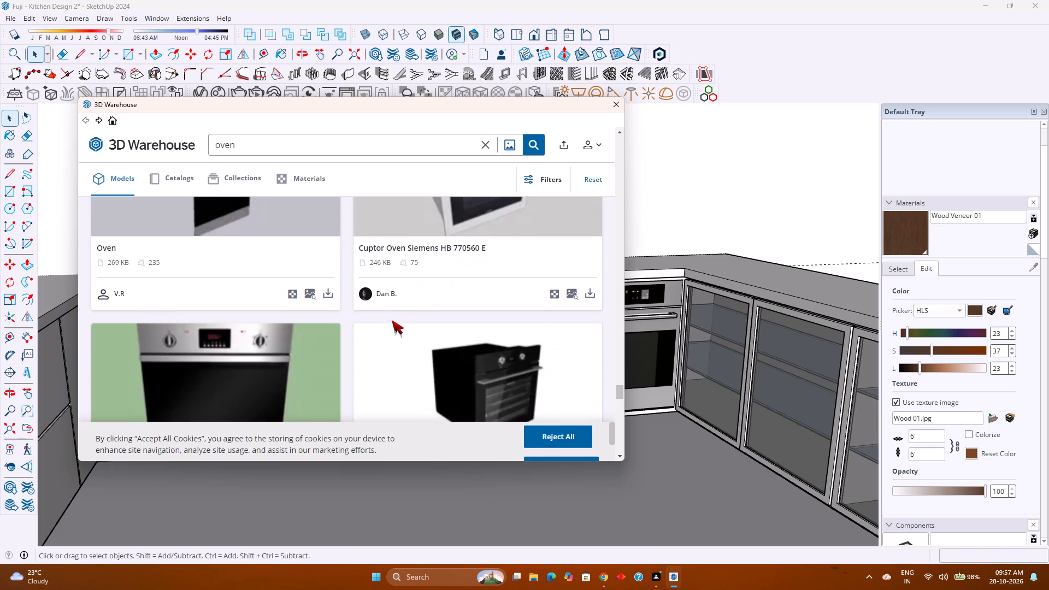
scroll(392, 320, down, 6)
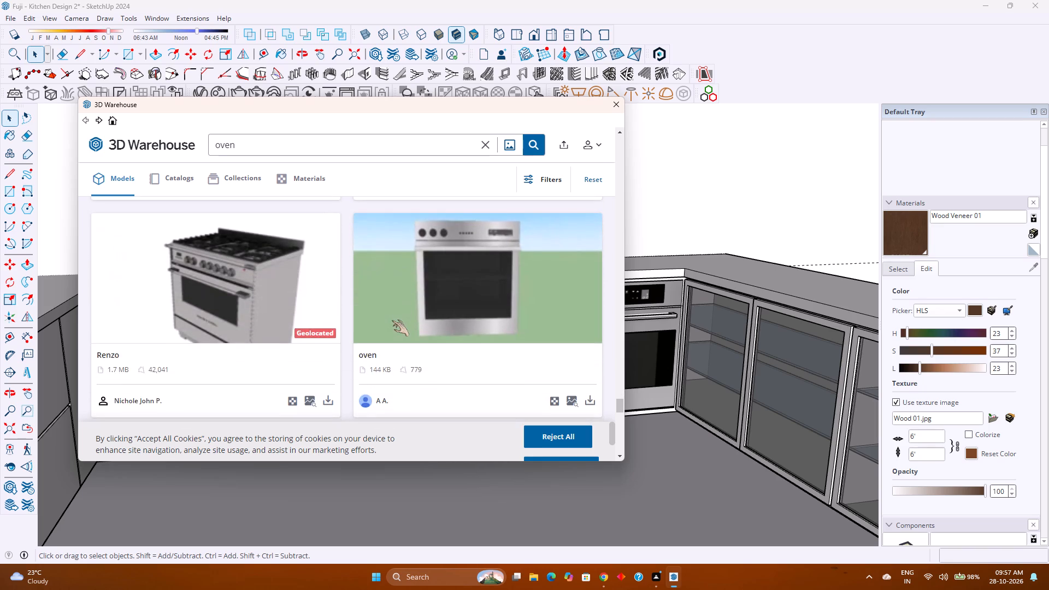
scroll(392, 320, down, 1)
scroll(392, 320, up, 1)
scroll(391, 319, down, 4)
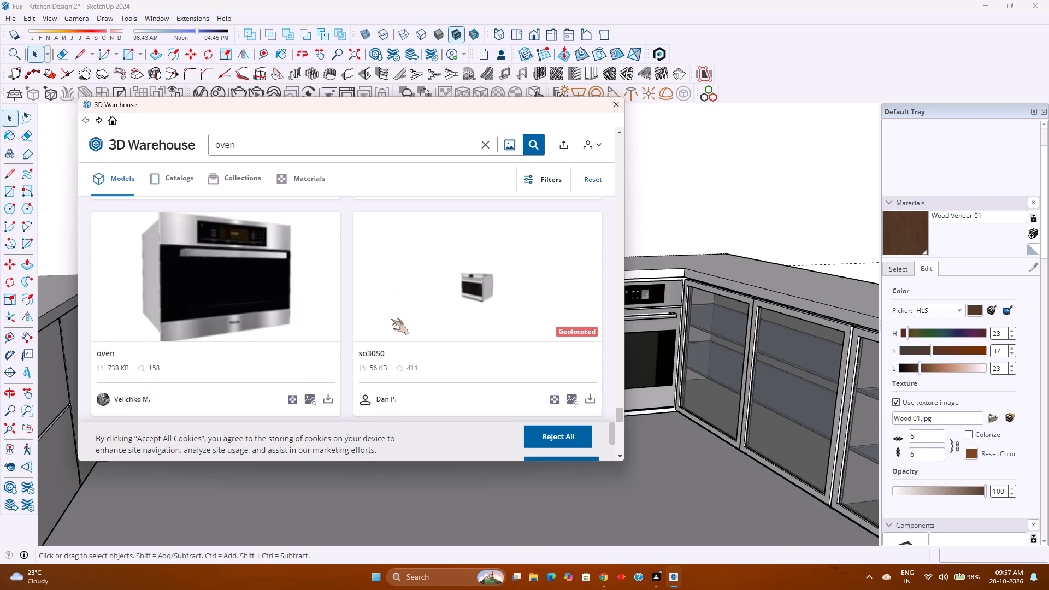
scroll(391, 320, down, 1)
scroll(391, 321, up, 1)
scroll(391, 321, down, 4)
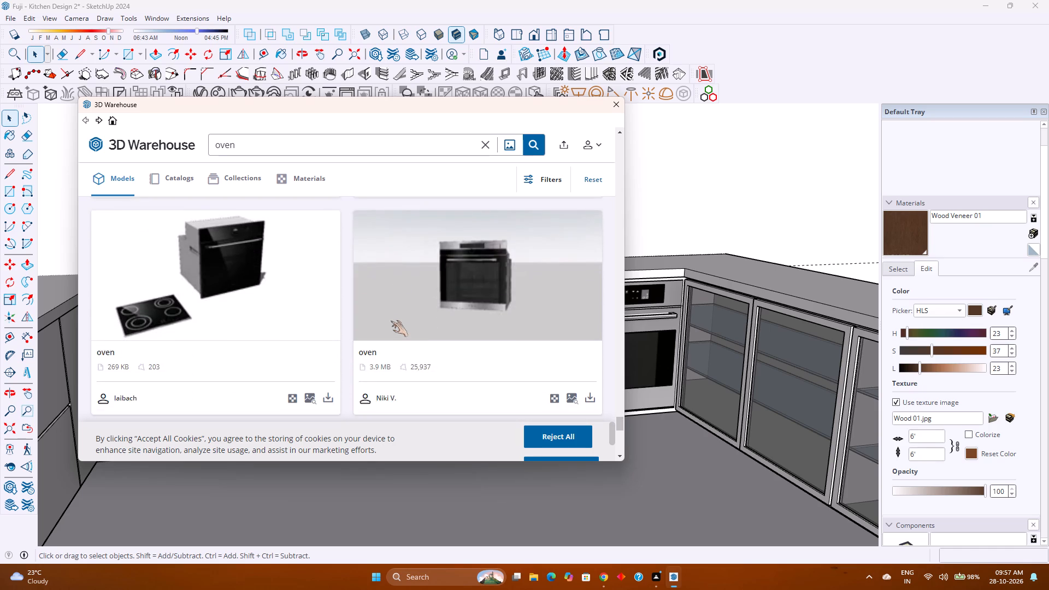
scroll(391, 321, down, 4)
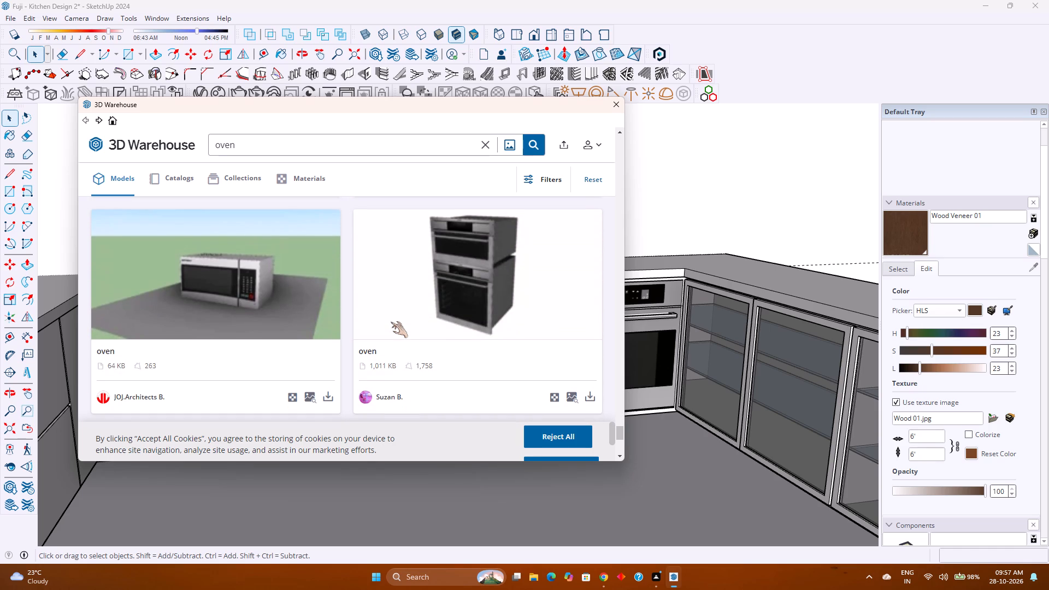
scroll(391, 322, down, 5)
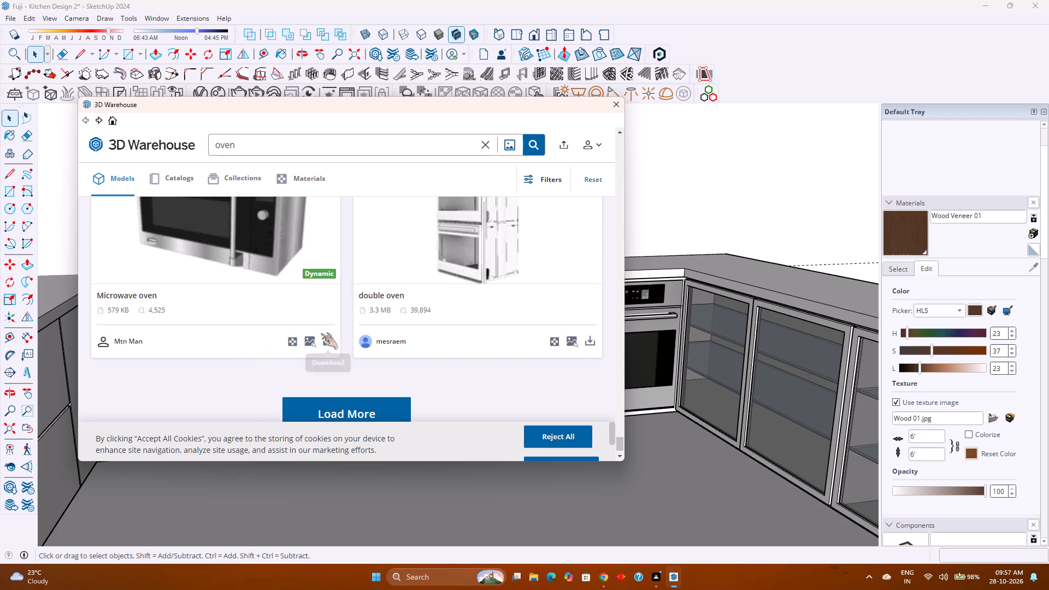
Load more "oven" models in the 3D Warehouse and look through them for a suitable microwave.
click(313, 401)
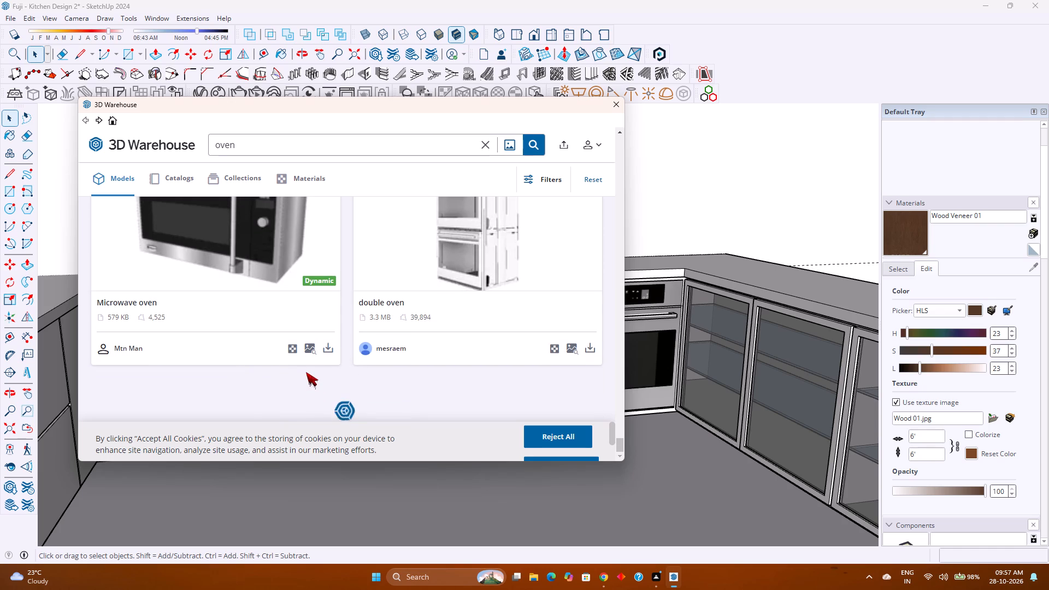
scroll(294, 343, down, 1)
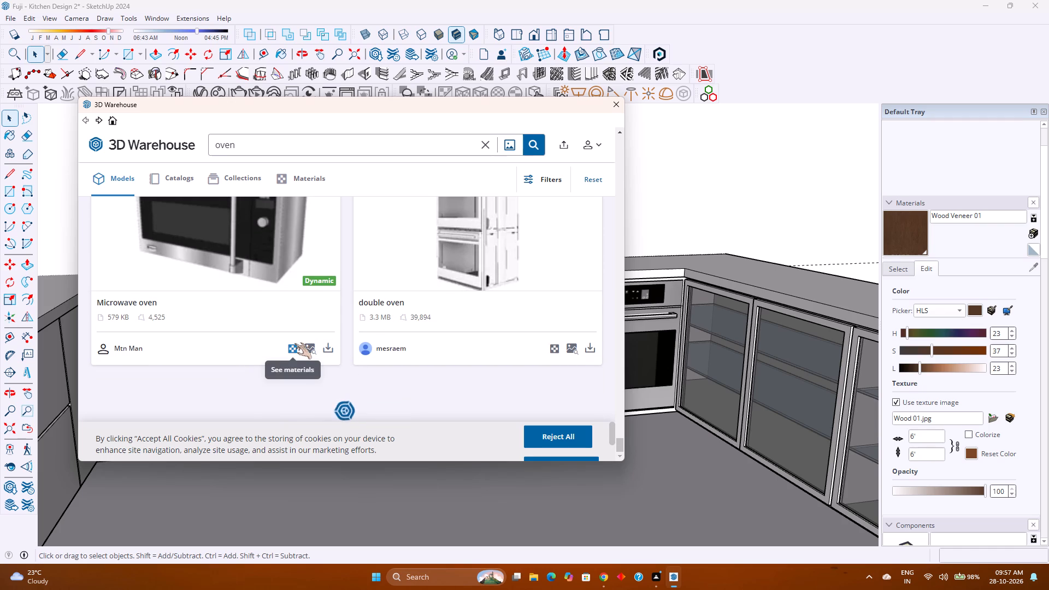
scroll(294, 343, down, 1)
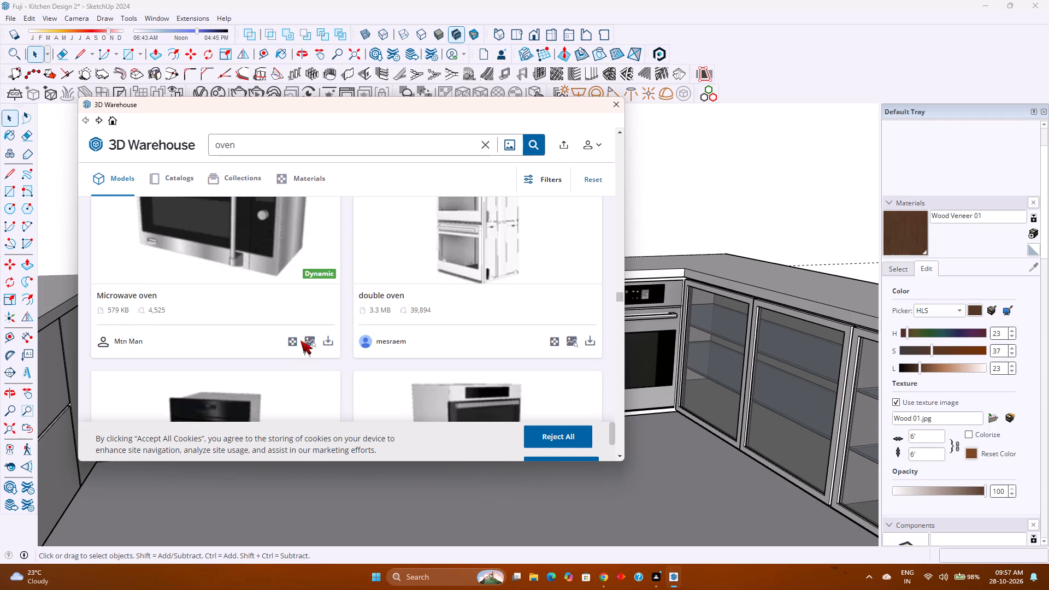
scroll(300, 340, down, 1)
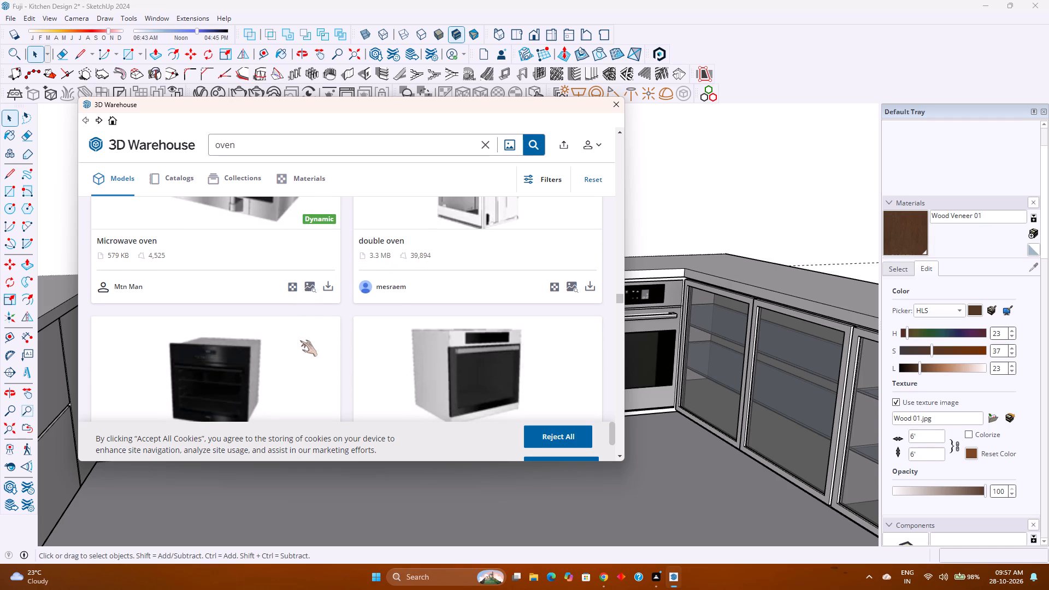
scroll(300, 341, down, 7)
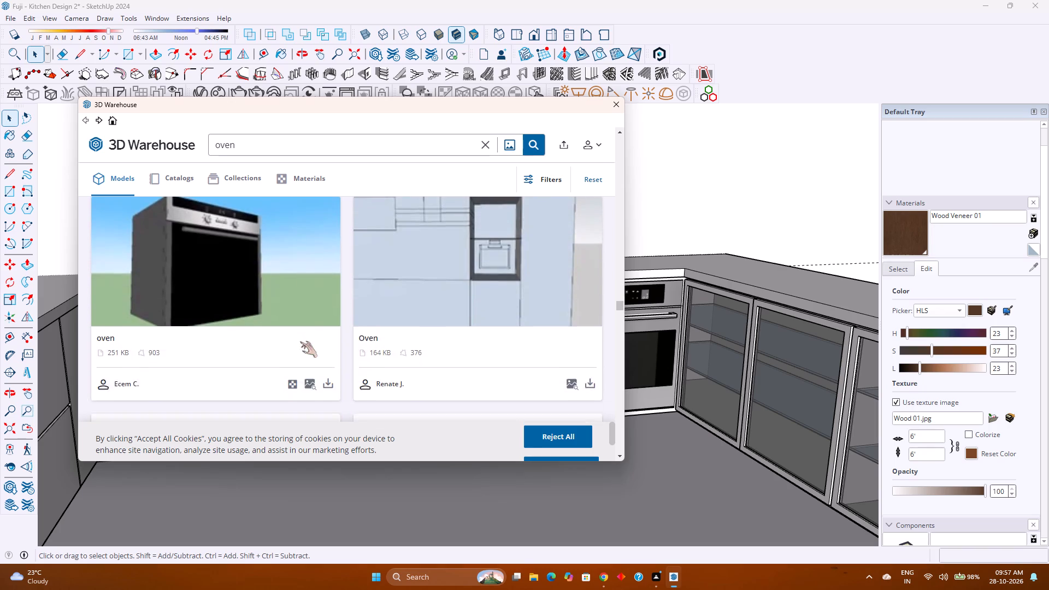
scroll(300, 341, down, 4)
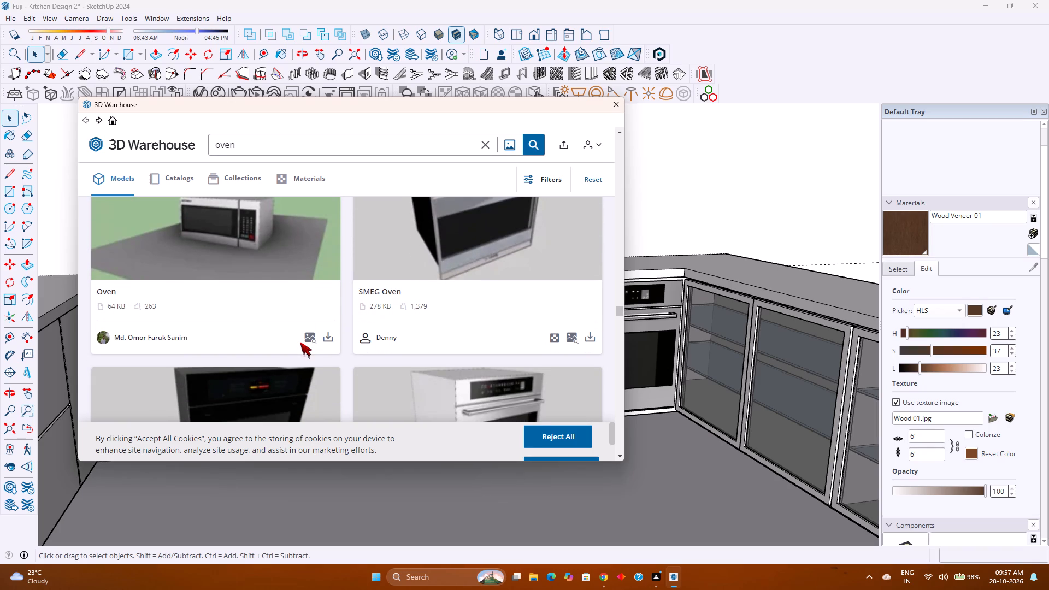
scroll(300, 342, down, 7)
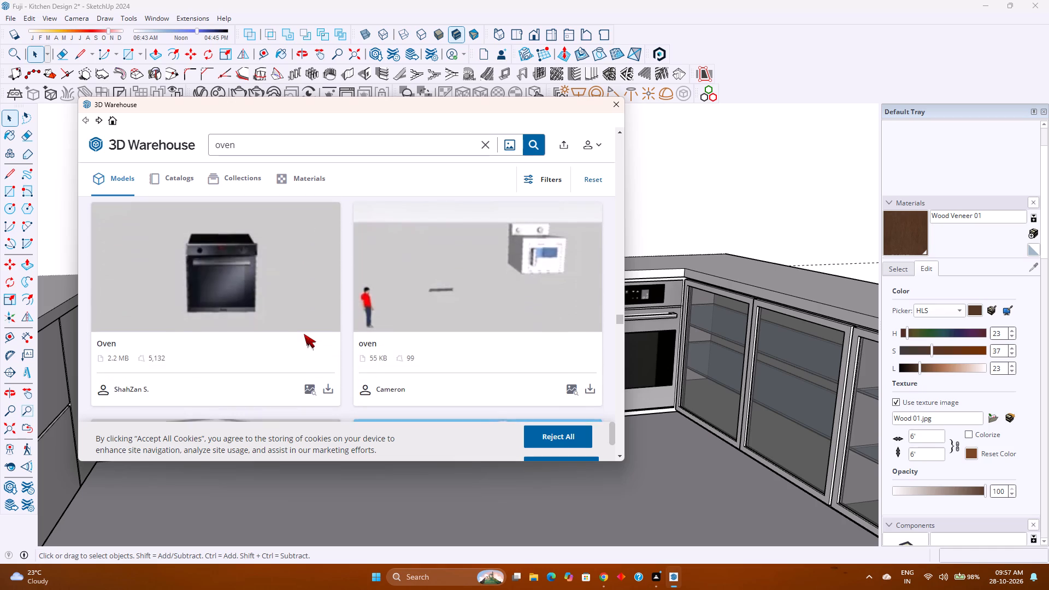
scroll(304, 334, down, 3)
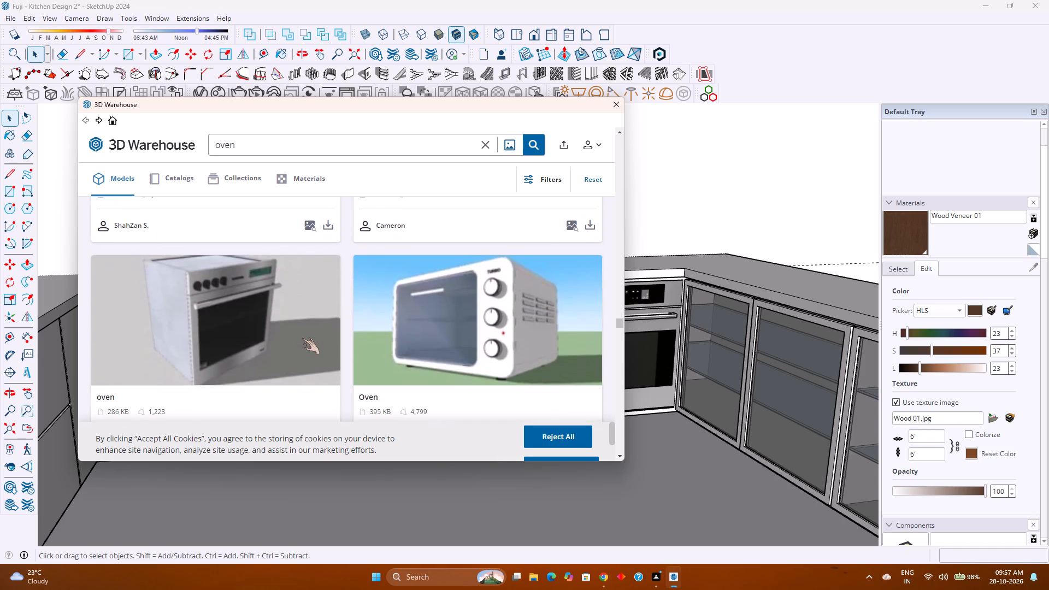
scroll(304, 342, down, 2)
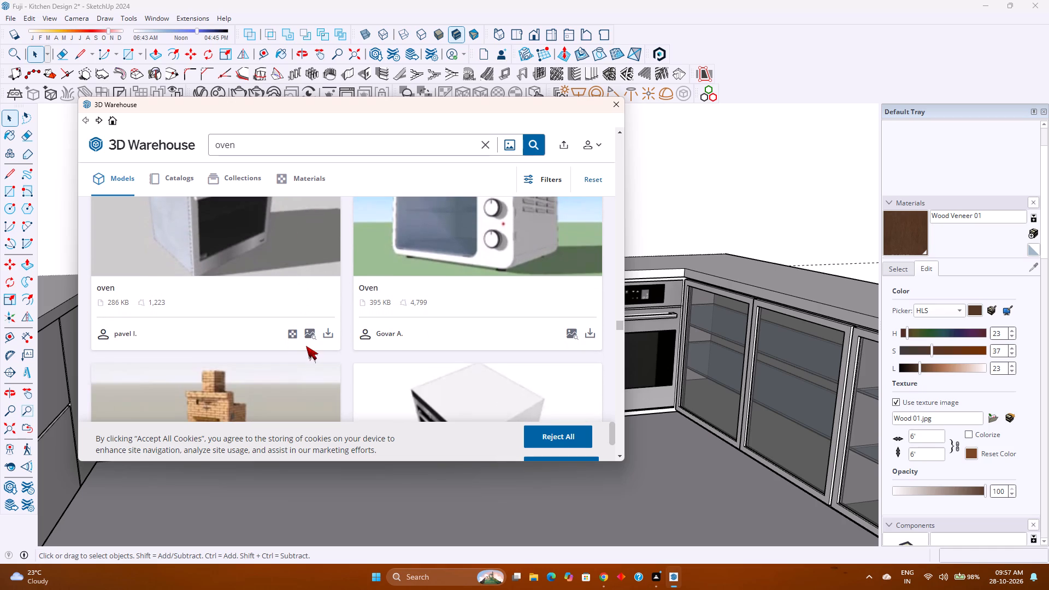
scroll(306, 346, down, 3)
scroll(307, 346, up, 3)
click(590, 335)
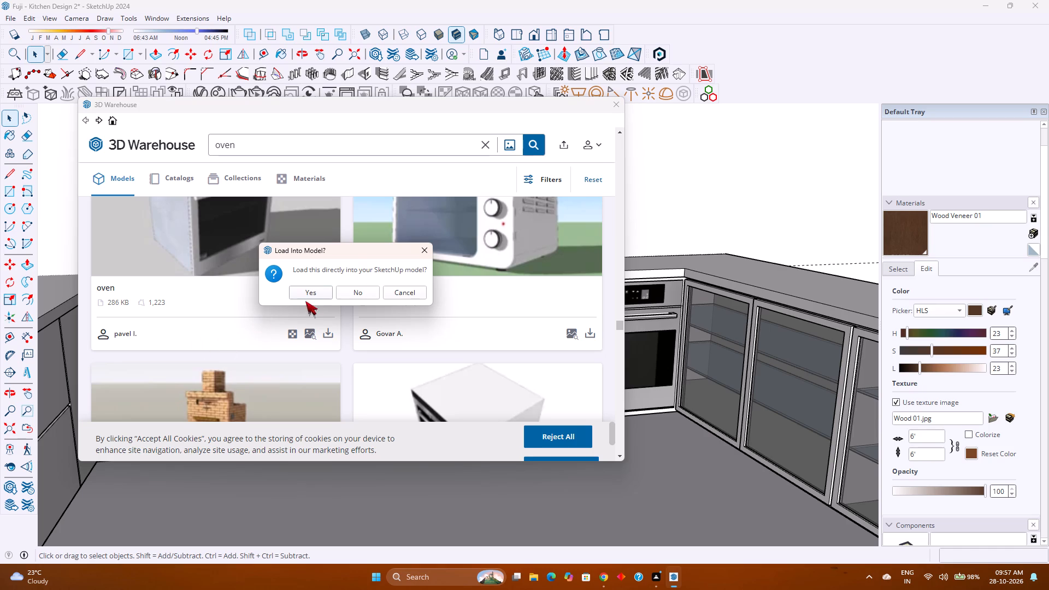
click(424, 255)
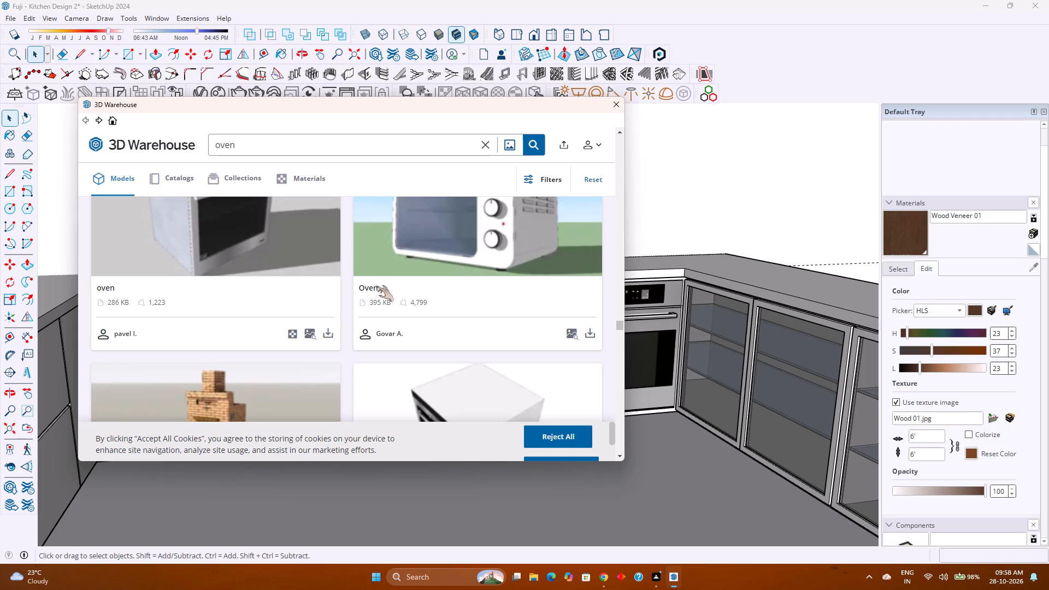
Look further through the "oven" models in the 3D Warehouse for one that includes a built-in style microwave.
scroll(344, 287, down, 10)
scroll(309, 286, up, 1)
scroll(309, 286, down, 1)
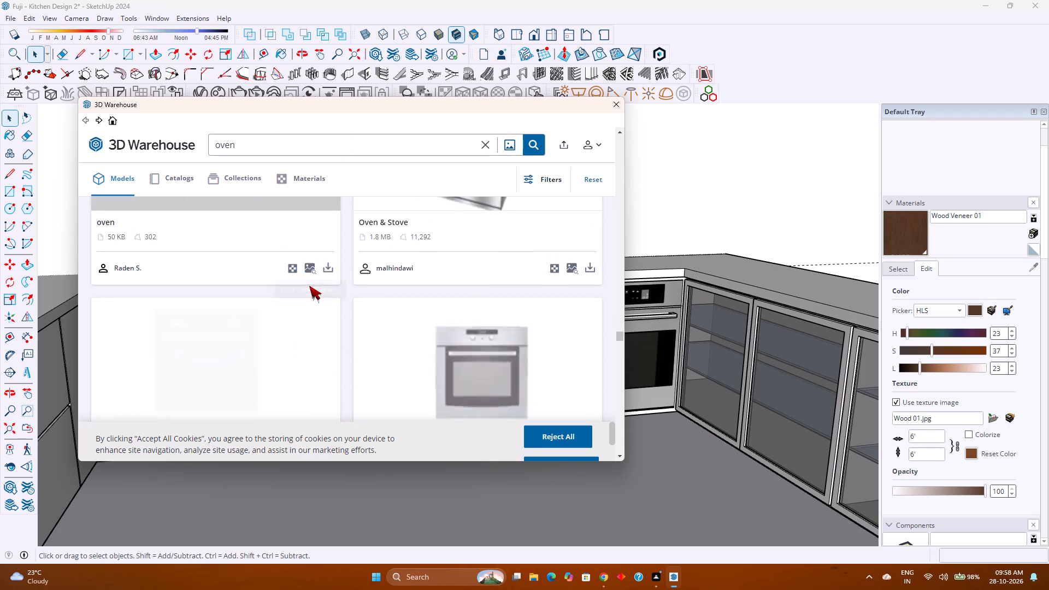
scroll(309, 286, down, 6)
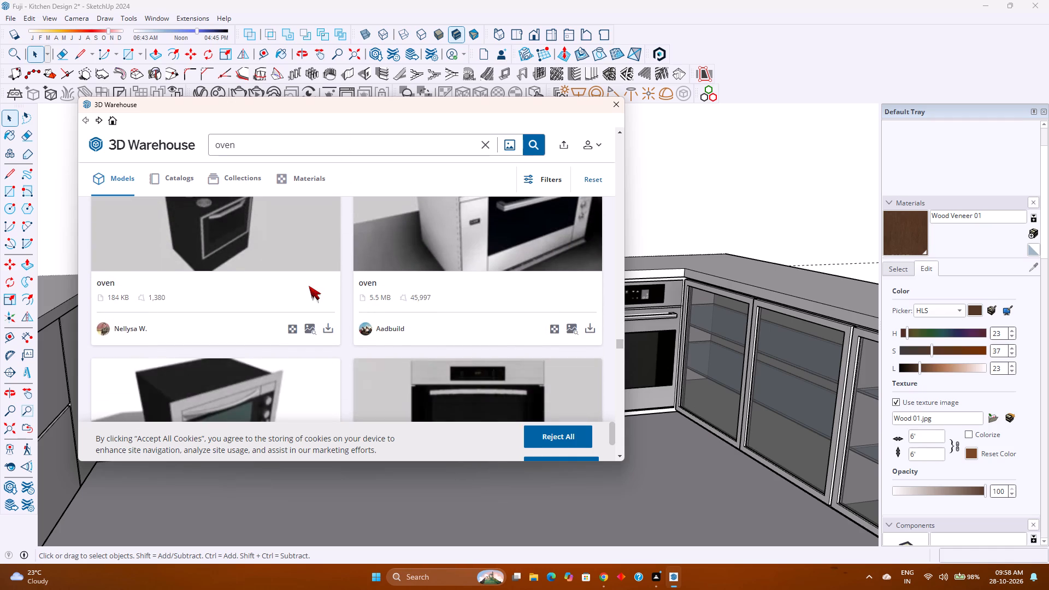
scroll(309, 286, down, 4)
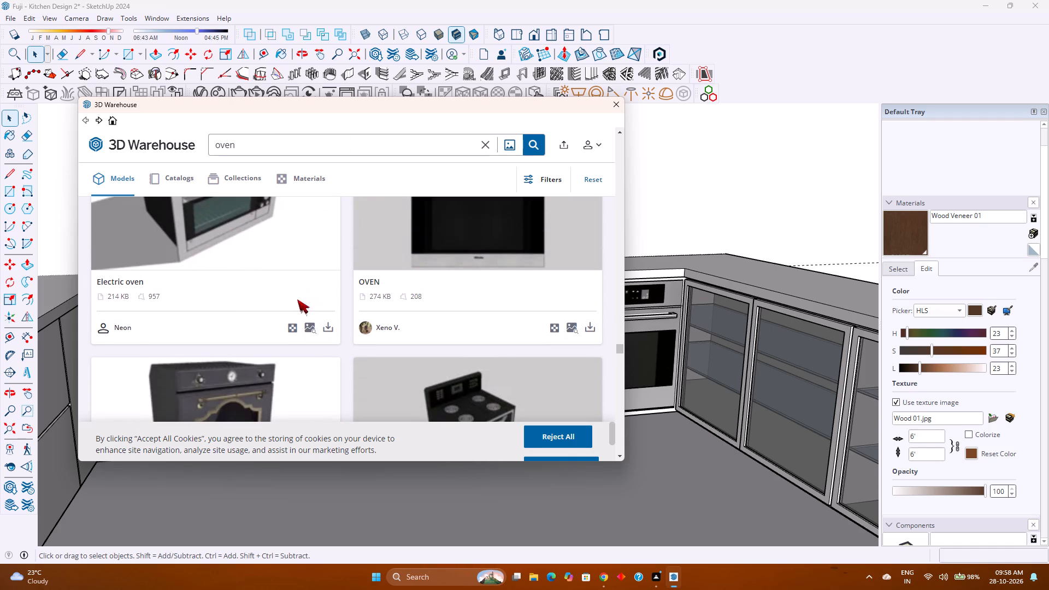
scroll(319, 298, down, 2)
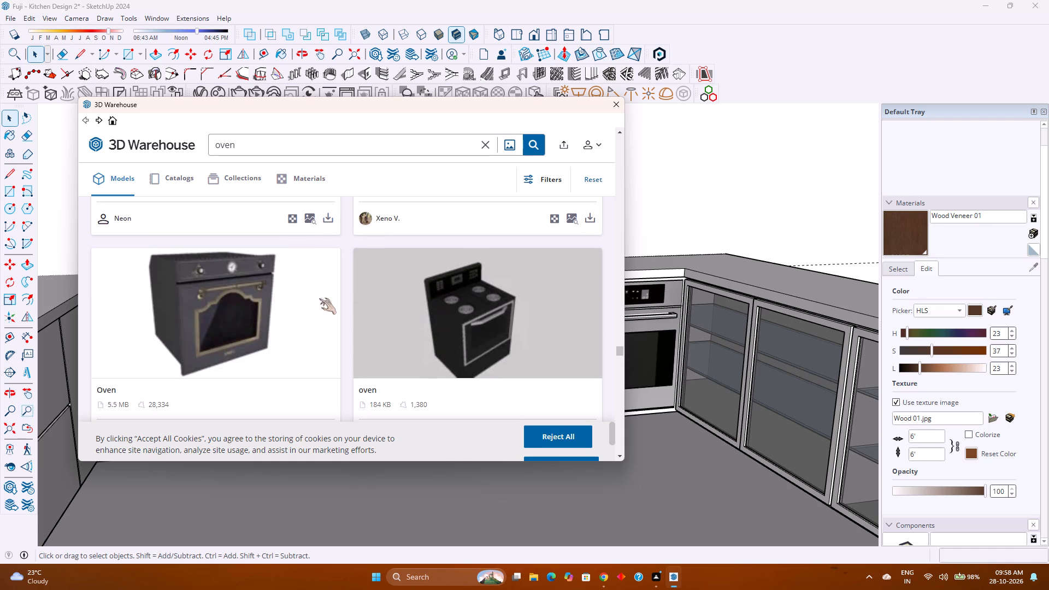
scroll(327, 310, down, 6)
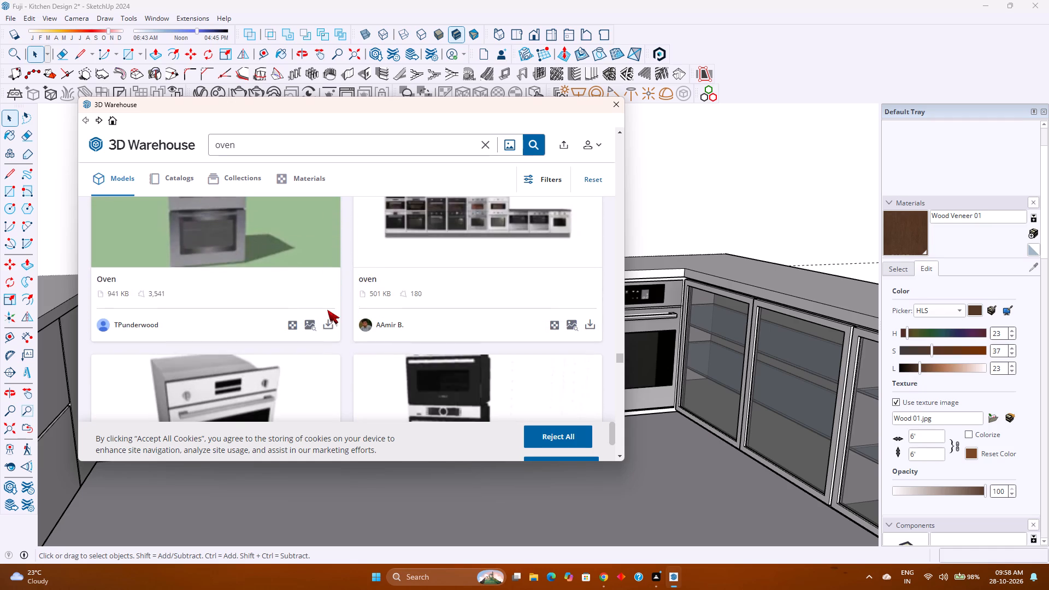
scroll(327, 310, down, 4)
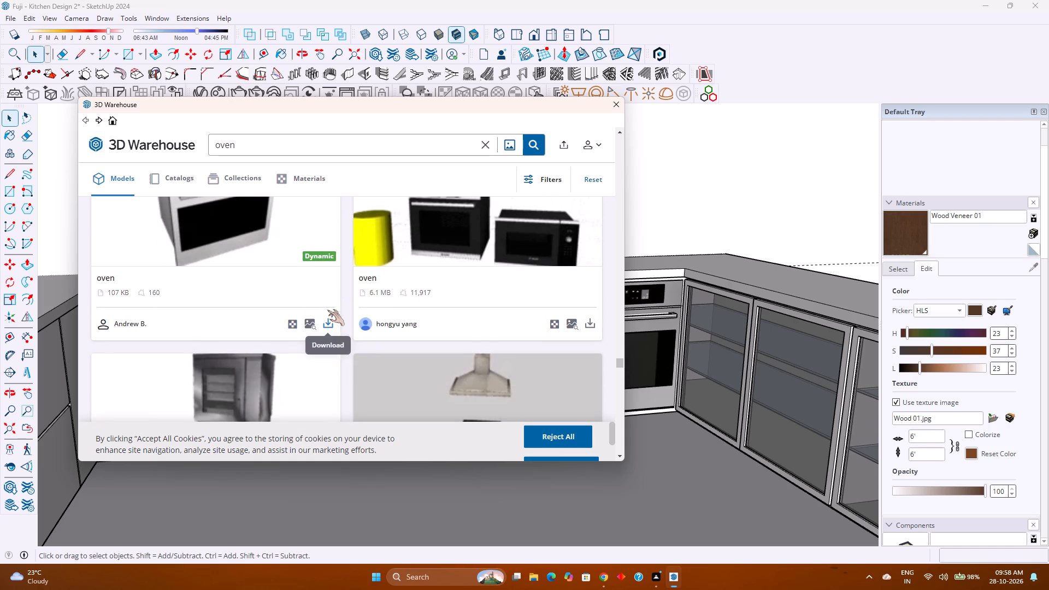
scroll(327, 310, down, 1)
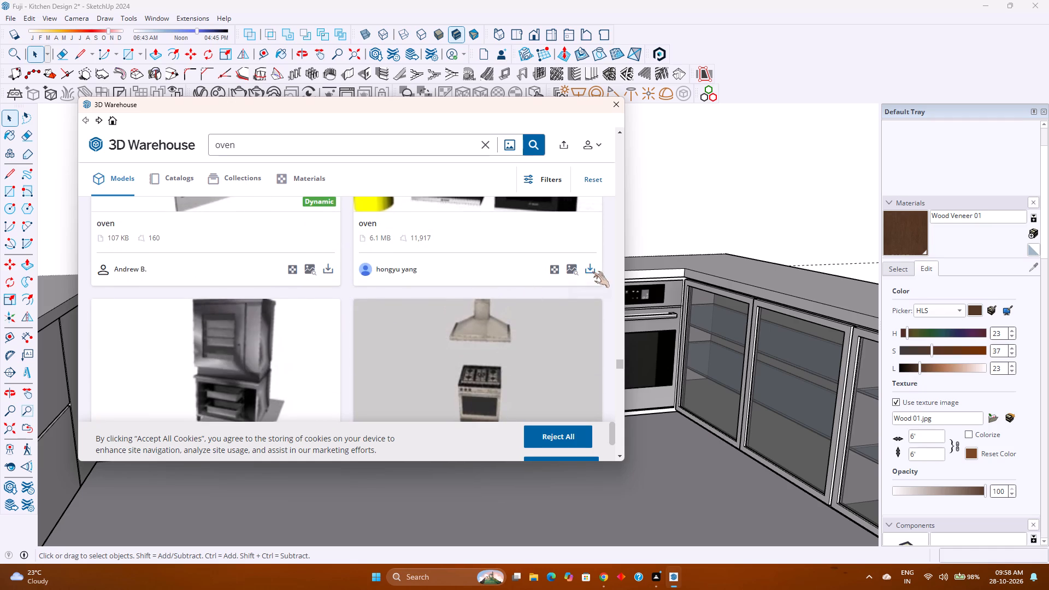
Load the 6.1 MB "oven" model with the double oven and microwave, and place it on the floor before the back-run cabinets.
click(588, 272)
click(320, 292)
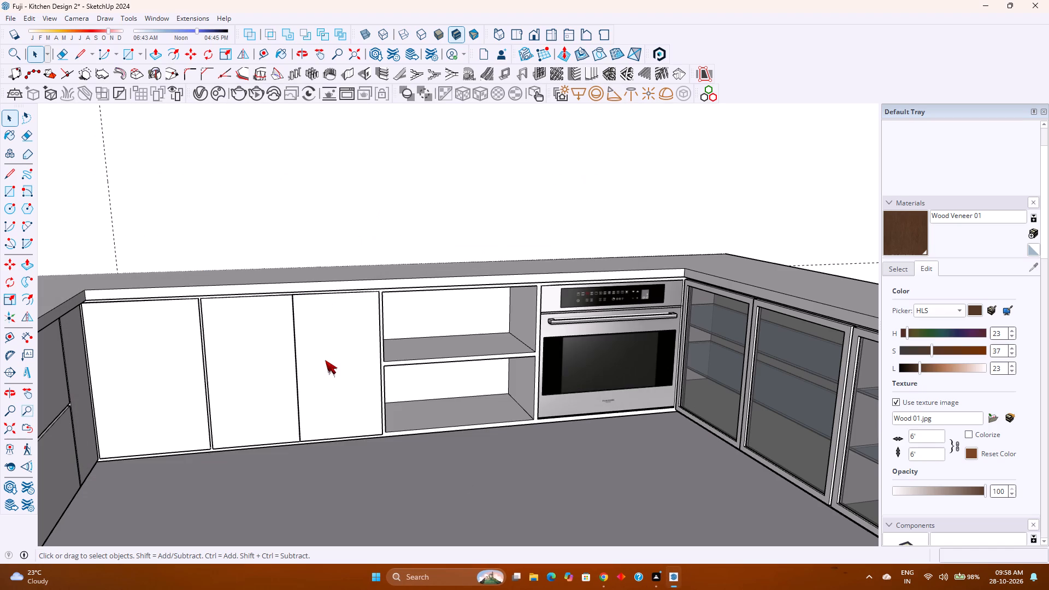
scroll(325, 360, down, 7)
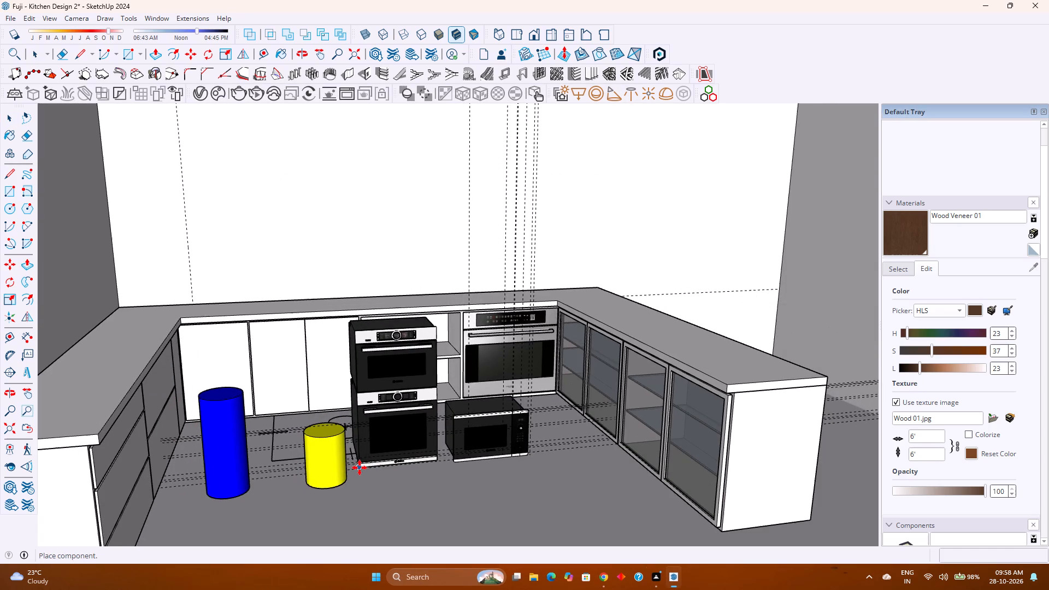
click(360, 468)
key(space)
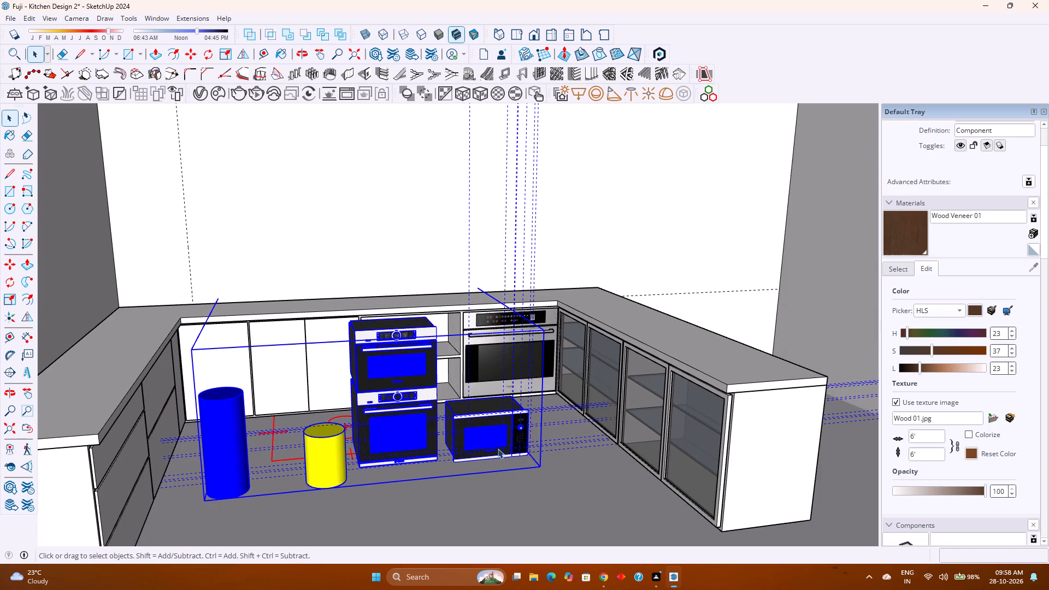
Open the placed oven component for editing and group all the parts of the black microwave.
double_click(492, 442)
scroll(492, 442, up, 2)
click(490, 437)
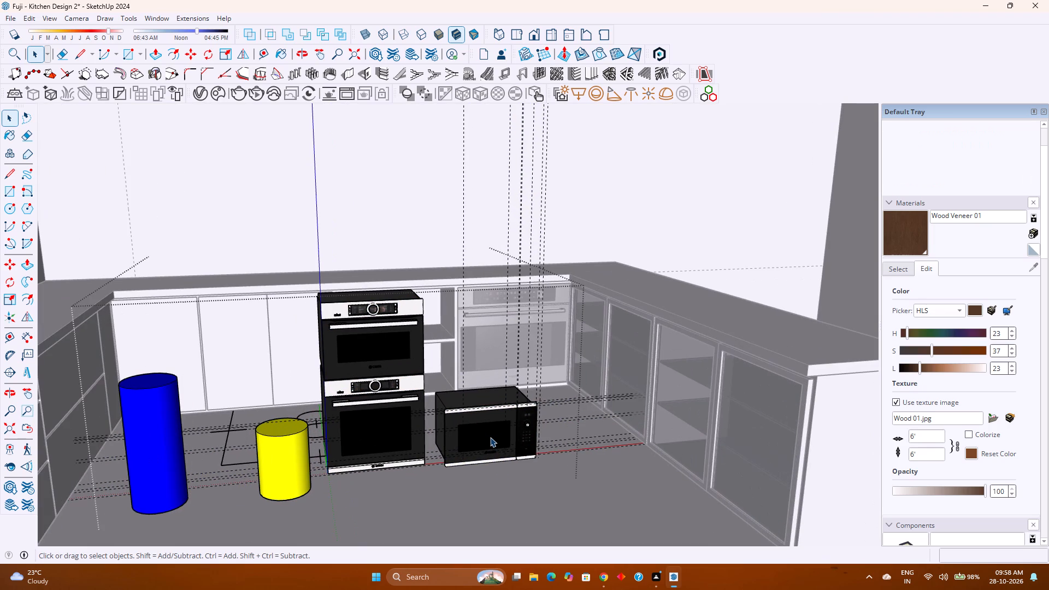
click(480, 417)
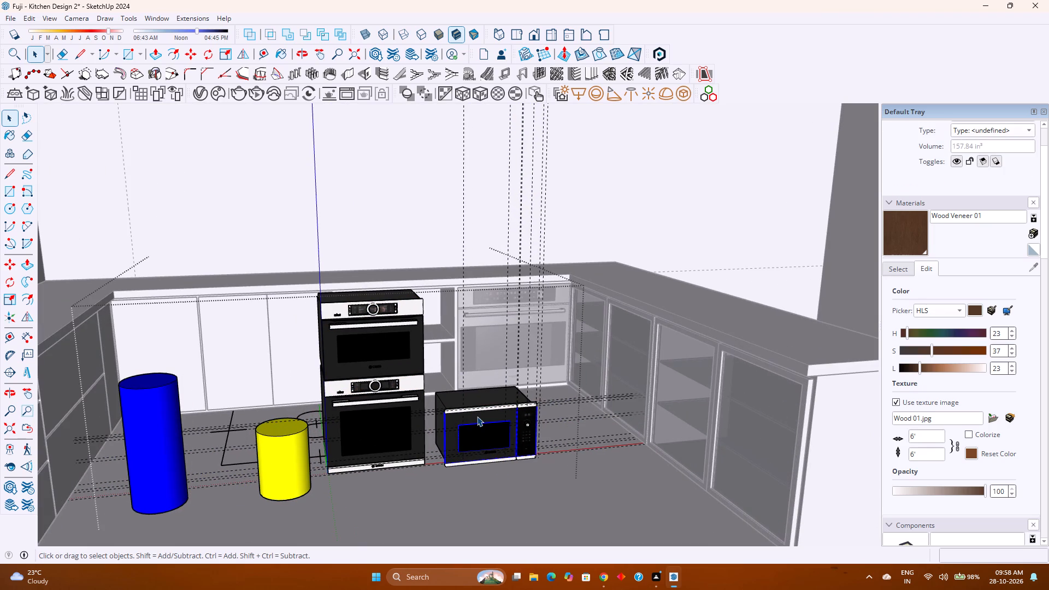
key(Escape)
click(479, 408)
double_click(463, 406)
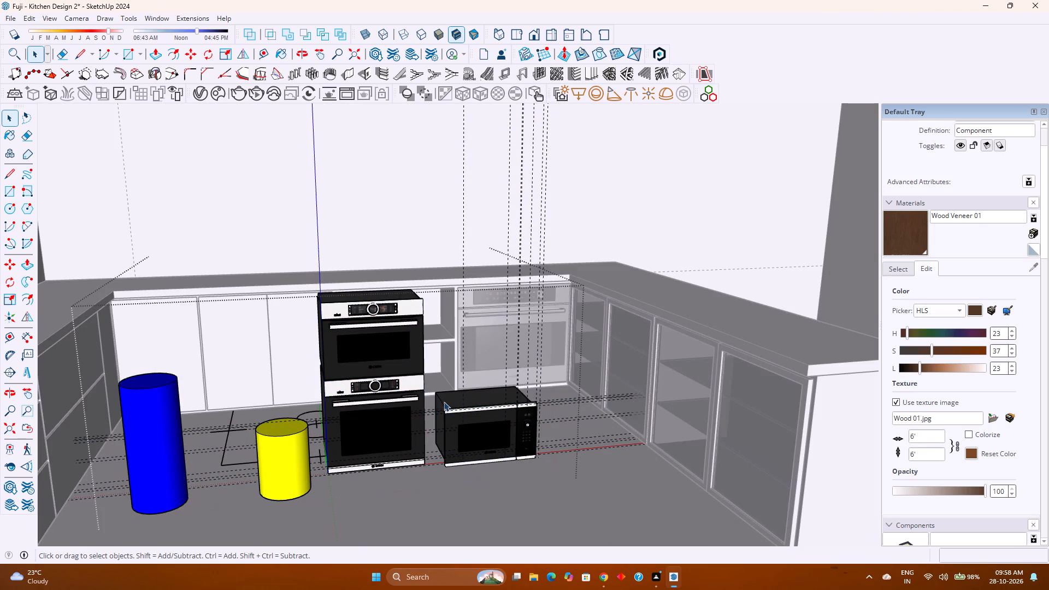
drag(431, 382, 570, 479)
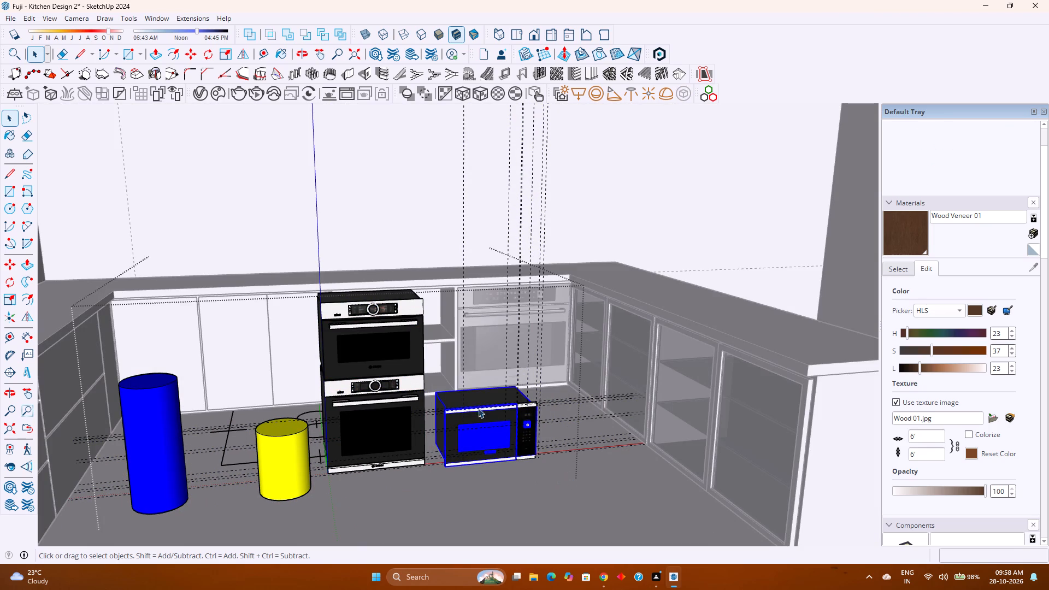
right_click(473, 404)
click(508, 272)
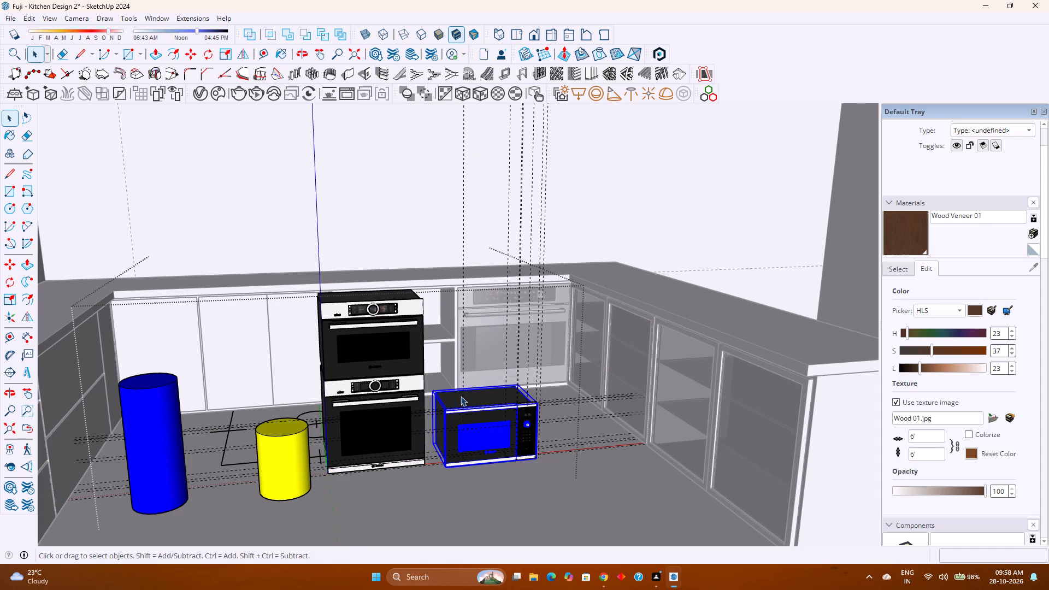
Invert the selection and delete everything in the component except the microwave group.
right_click(473, 411)
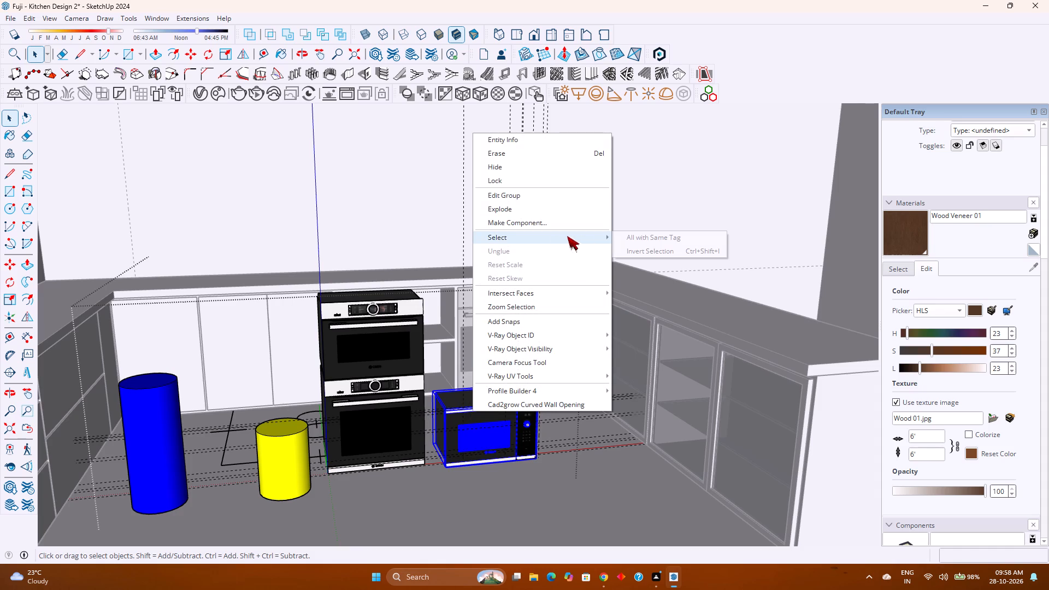
click(673, 248)
key(Delete)
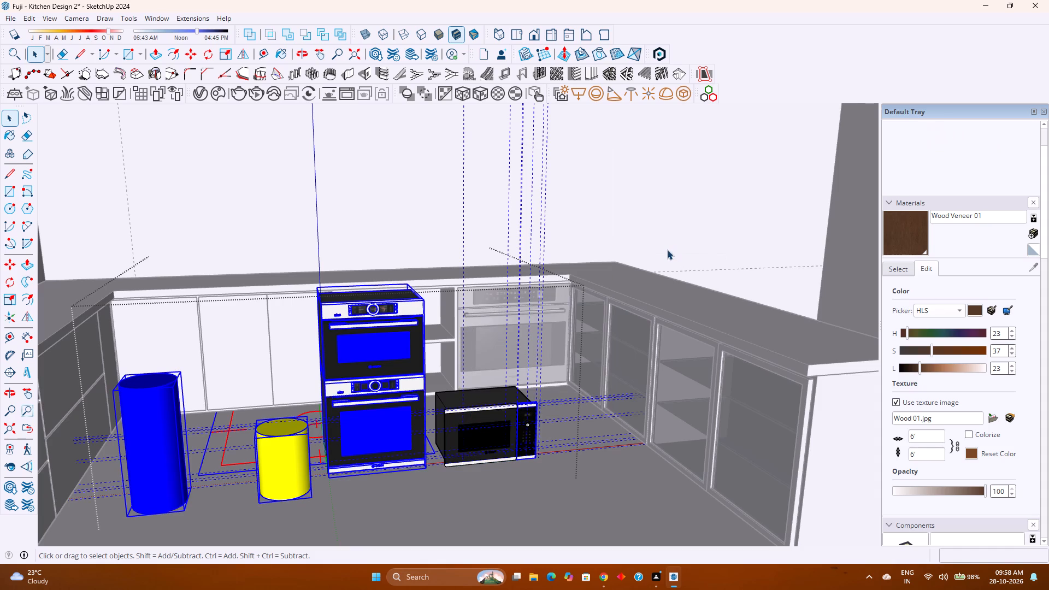
key(Escape)
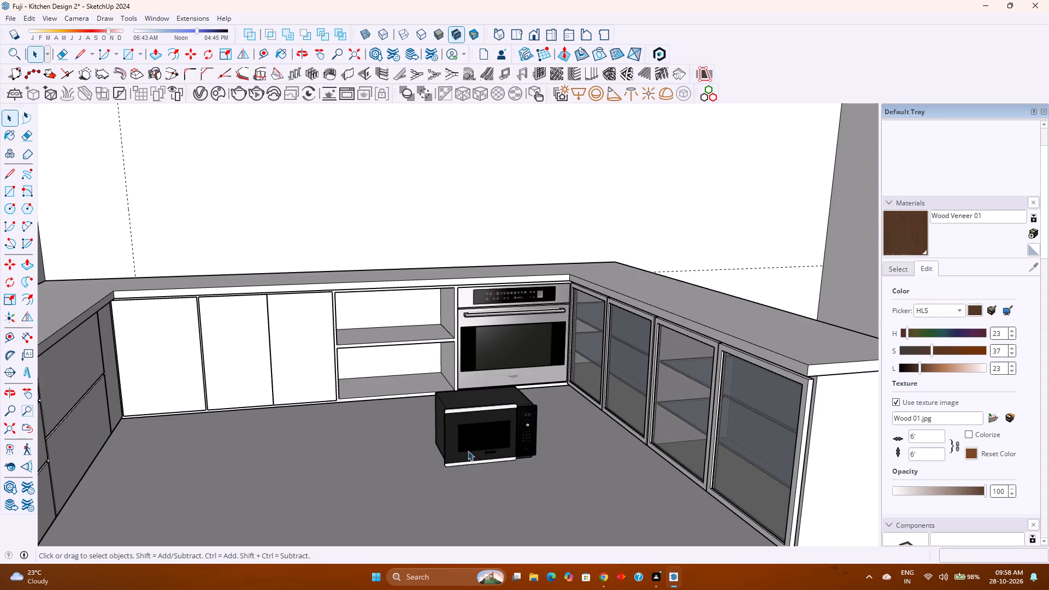
Reopen the component and try to delete anything left in it besides the microwave group by inverting the selection.
click(468, 451)
scroll(481, 443, up, 1)
double_click(481, 443)
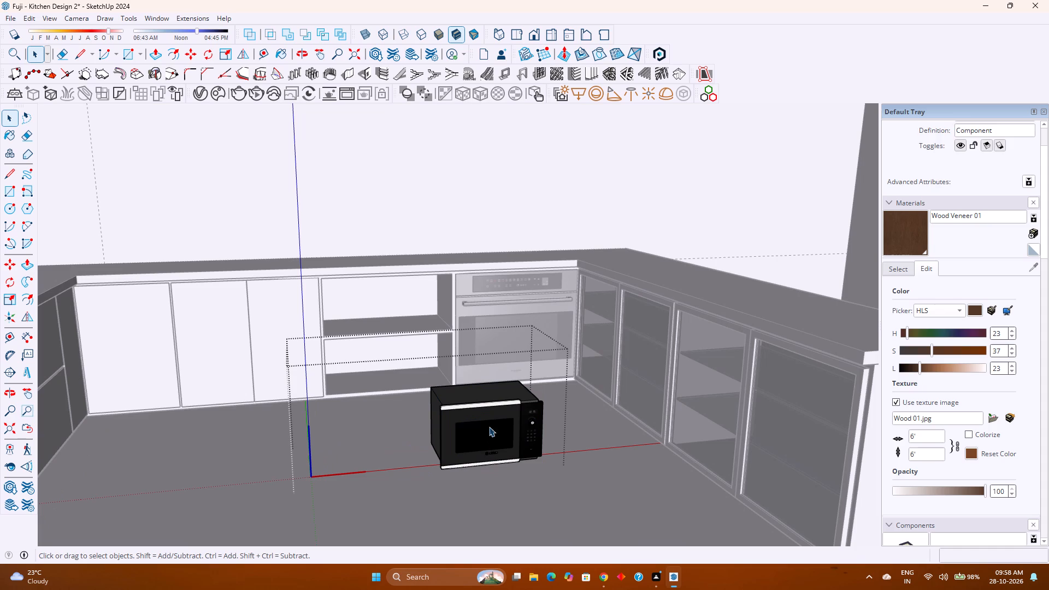
click(492, 411)
right_click(492, 411)
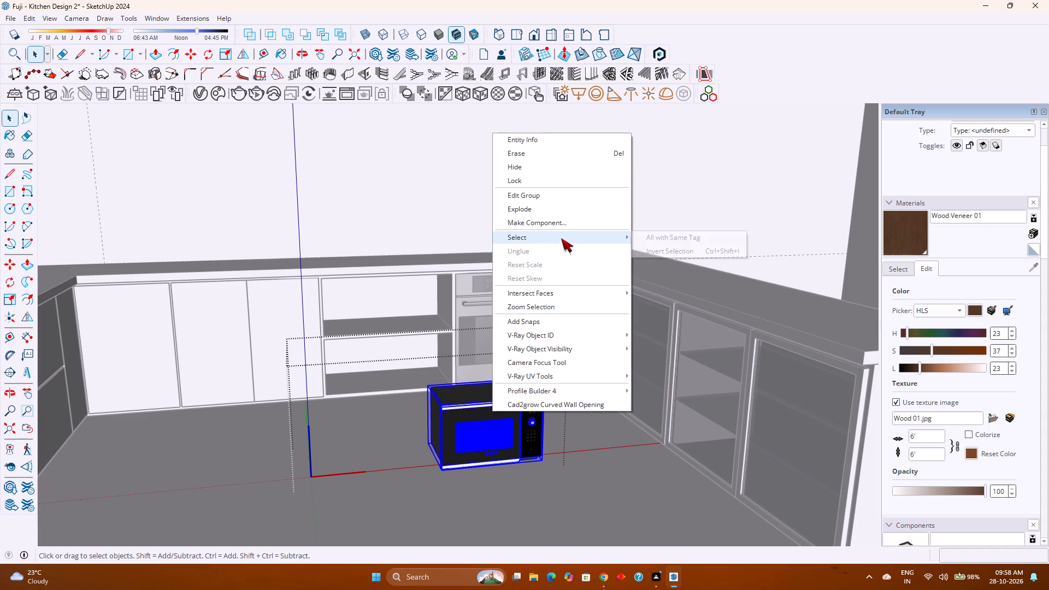
click(657, 247)
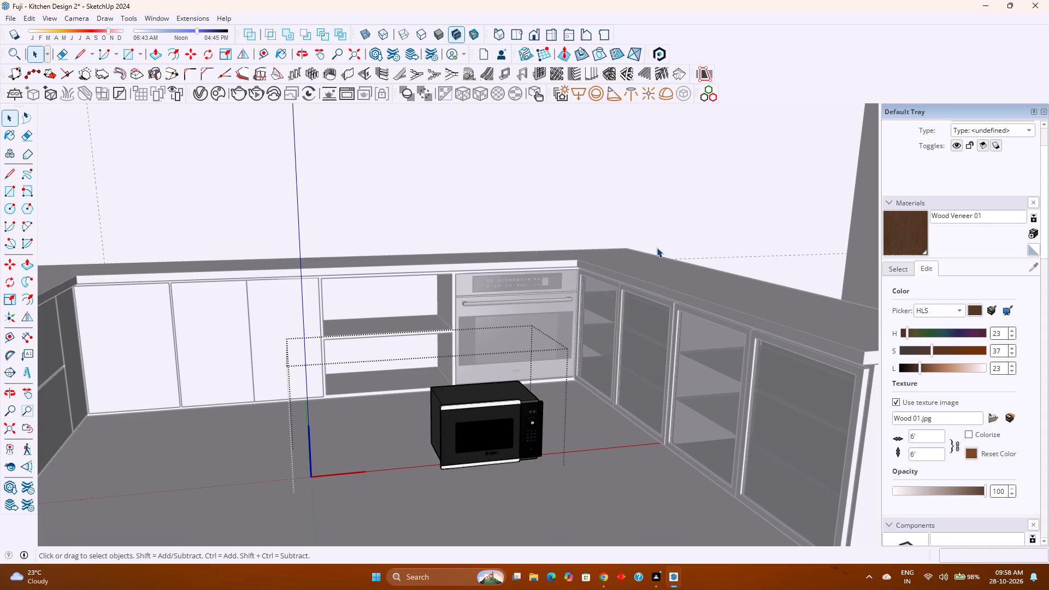
key(Delete)
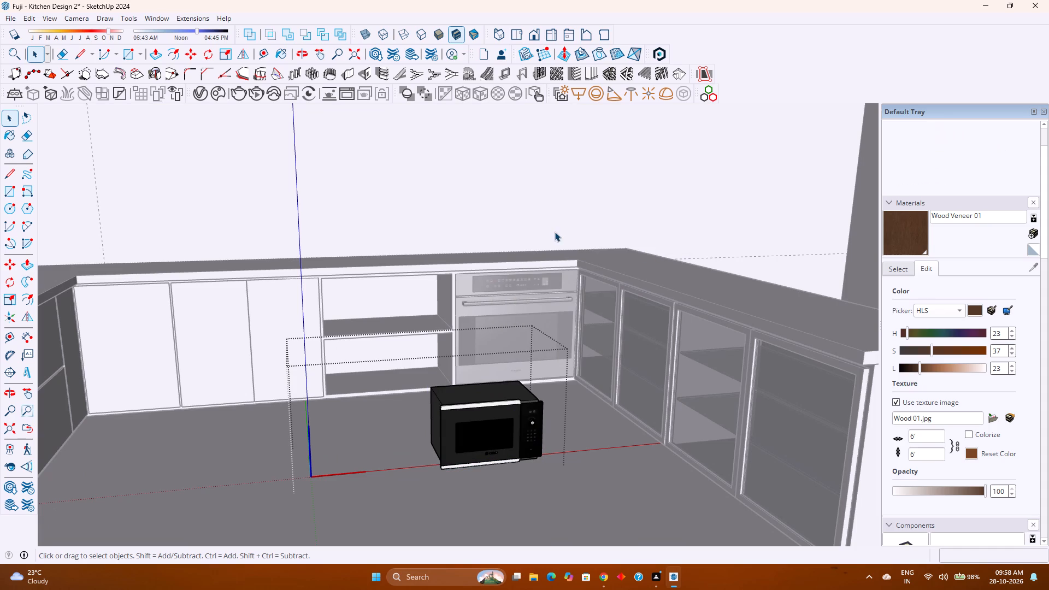
Cut the microwave group out of its component and paste it inside the cabinet group, onto the upper open shelf beside the oven.
click(491, 417)
key(ctrl+x)
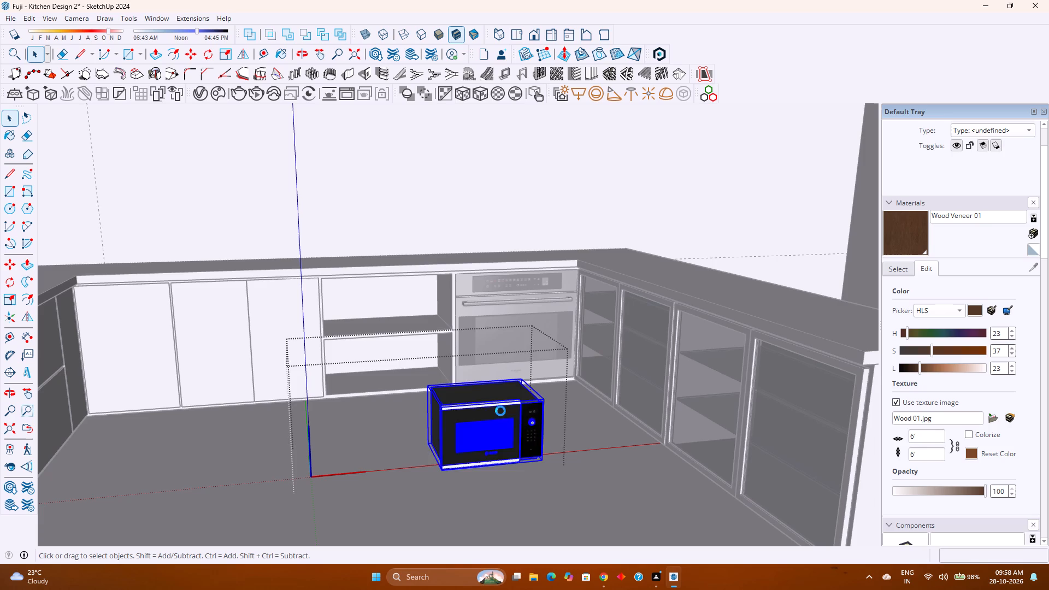
key(Escape)
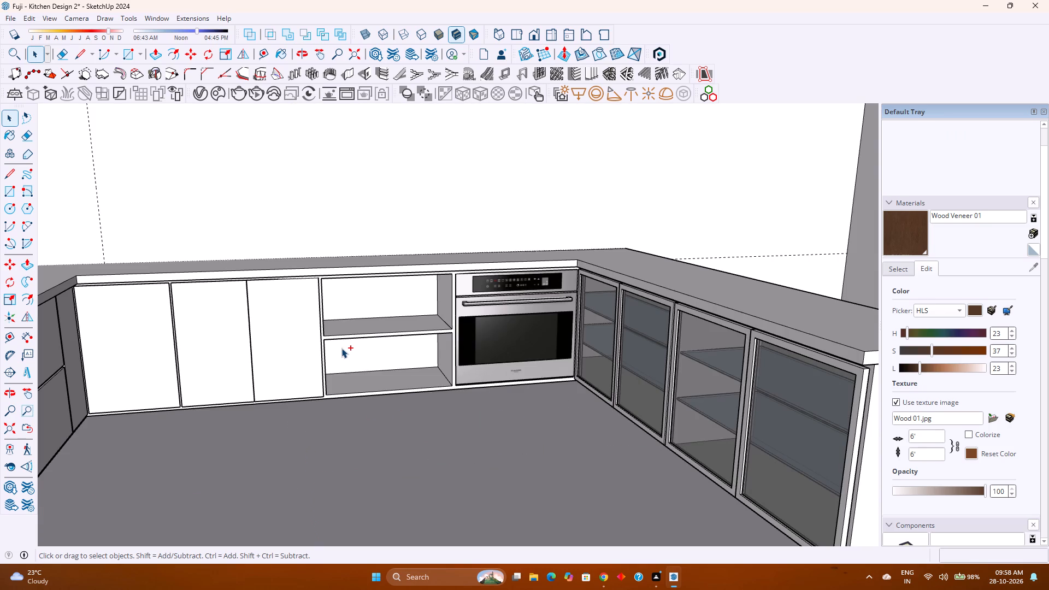
click(472, 339)
click(472, 339)
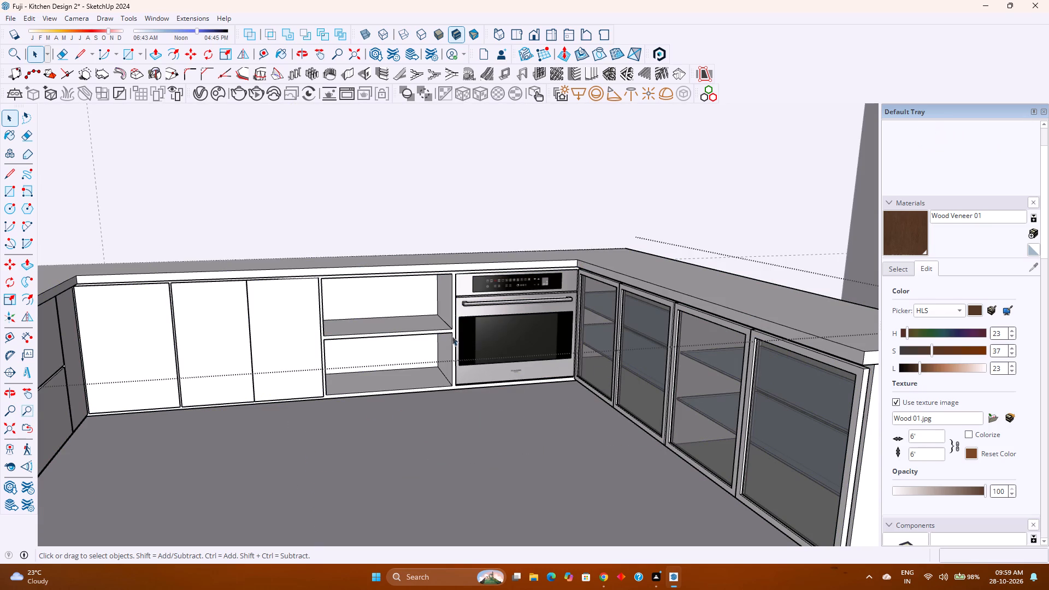
key(ctrl+v)
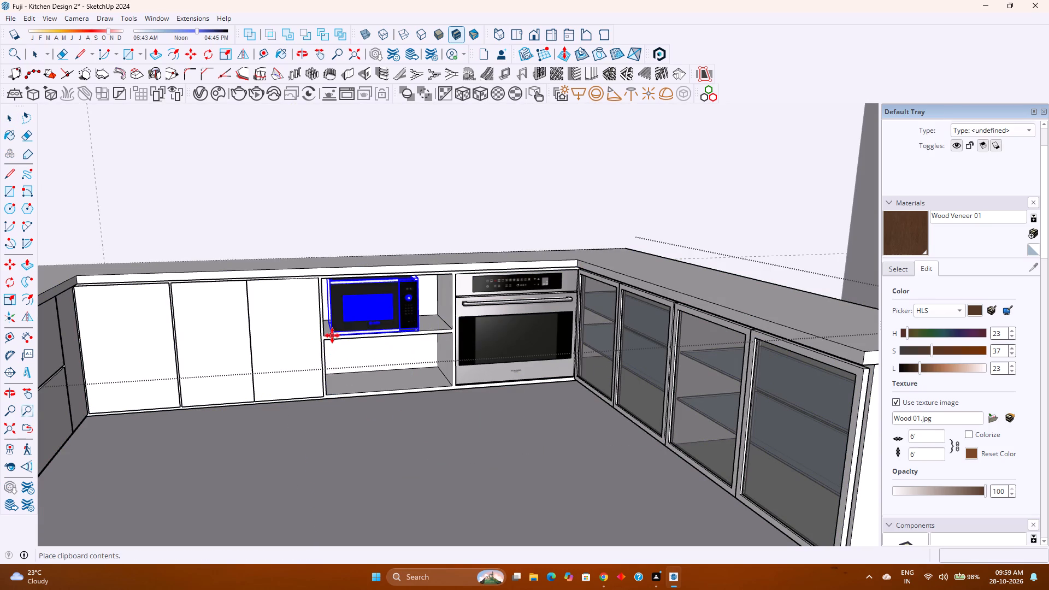
click(327, 335)
Scale the microwave's height by about 1.04 so it reaches the top of the open shelf compartment.
scroll(352, 332, up, 5)
middle_drag(369, 331, 307, 329)
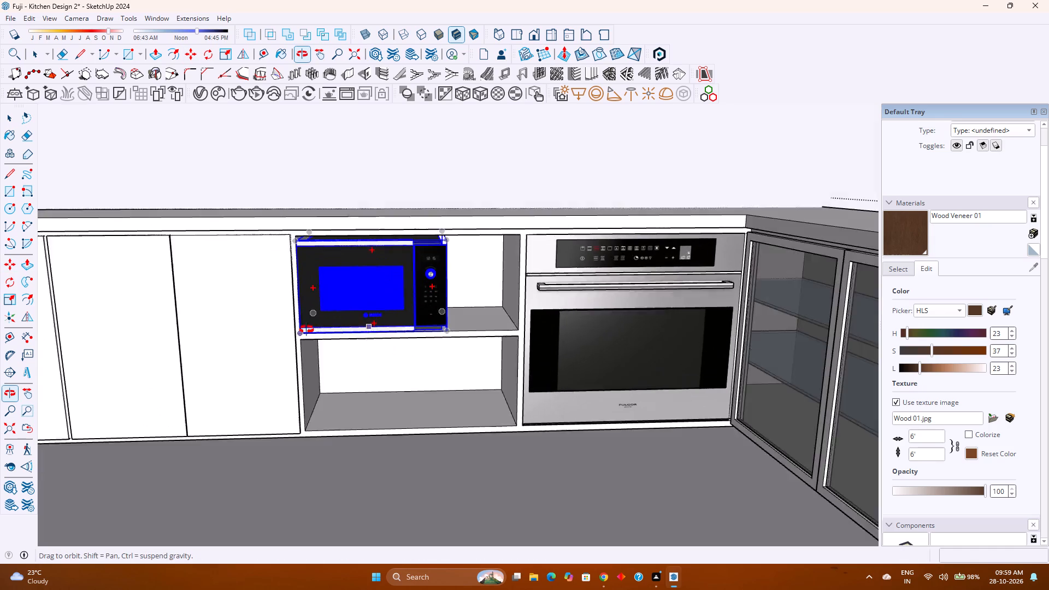
middle_drag(307, 329, 271, 331)
middle_drag(270, 331, 291, 299)
scroll(352, 275, up, 5)
middle_drag(382, 302, 314, 324)
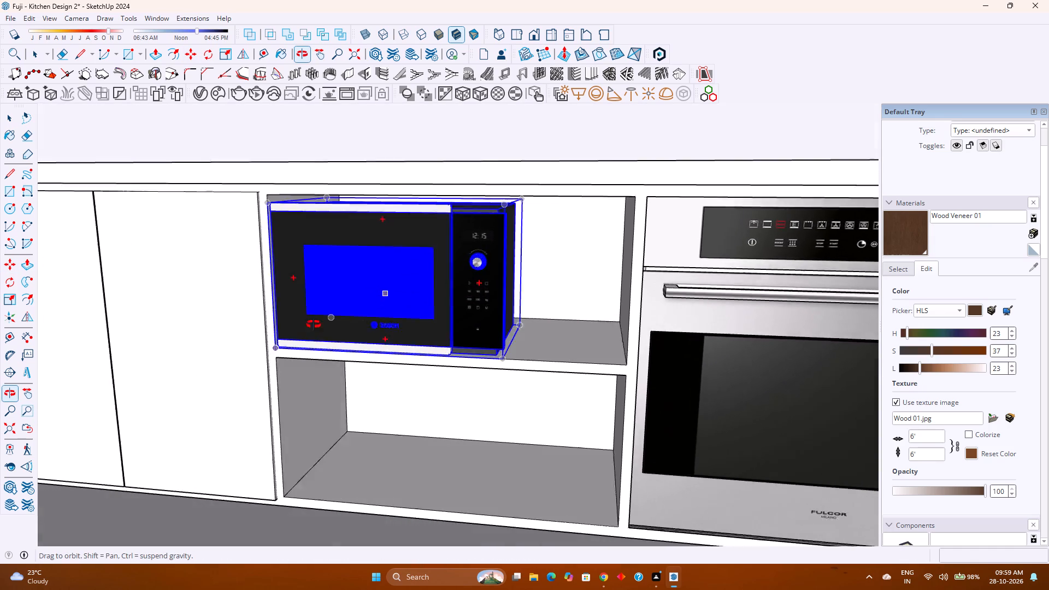
middle_drag(314, 324, 359, 306)
key(s)
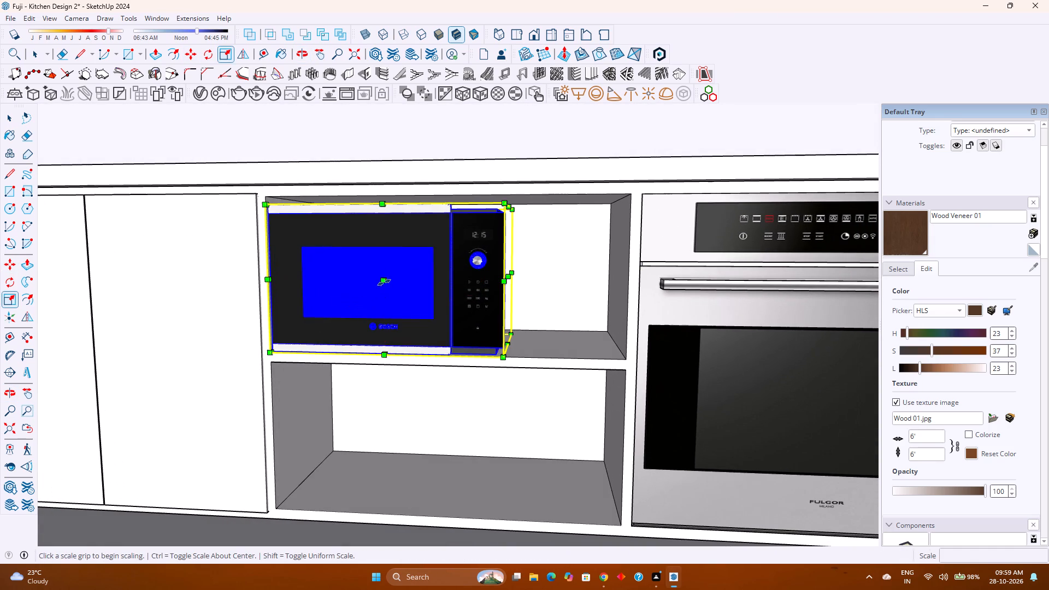
shift+middle_drag(387, 279, 374, 394)
shift+middle_click(374, 394)
scroll(355, 325, up, 5)
middle_drag(379, 320, 375, 309)
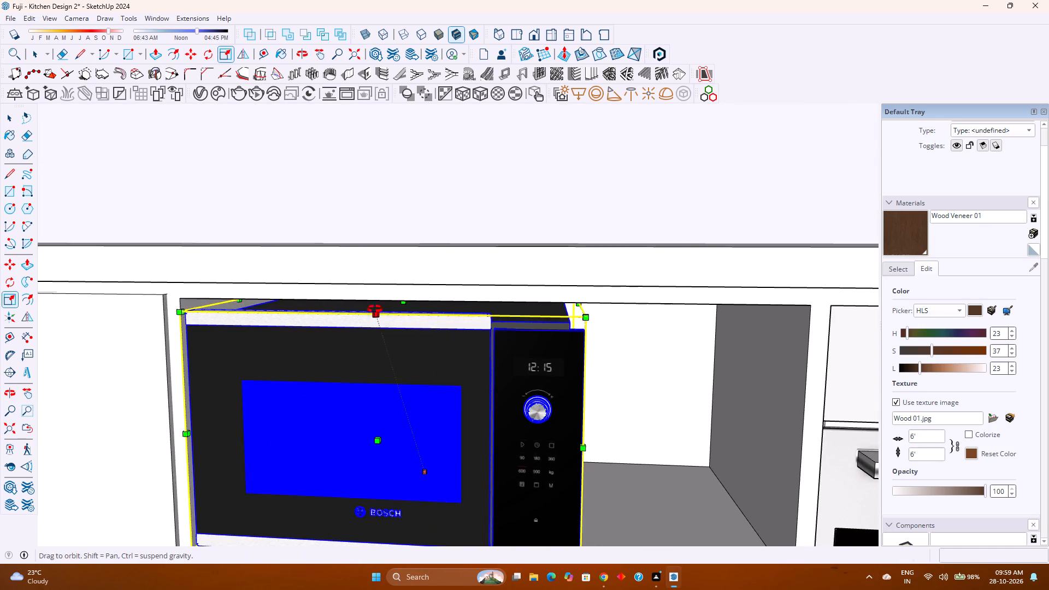
middle_drag(375, 309, 366, 292)
click(410, 311)
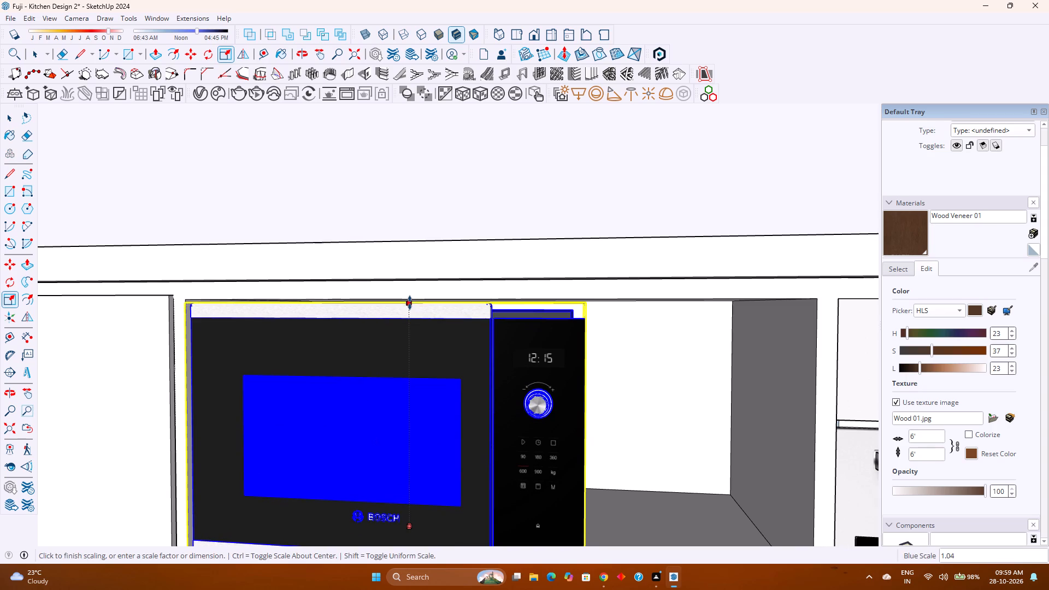
click(410, 301)
key(space)
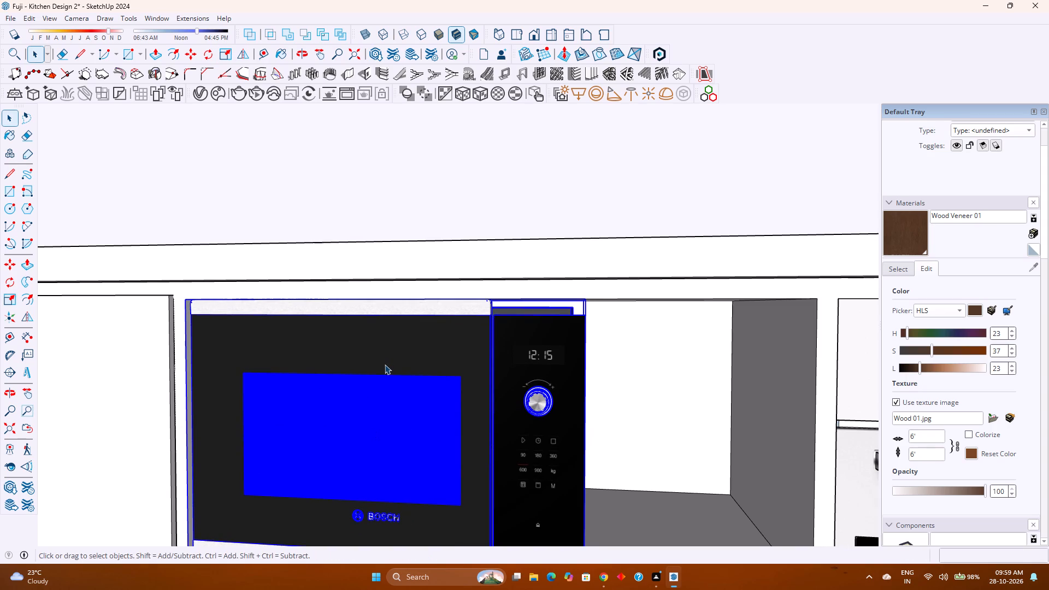
key(Escape)
Open the microwave's nested groups down to the control panel and examine its front and its fit in the shelf compartment.
scroll(390, 357, down, 11)
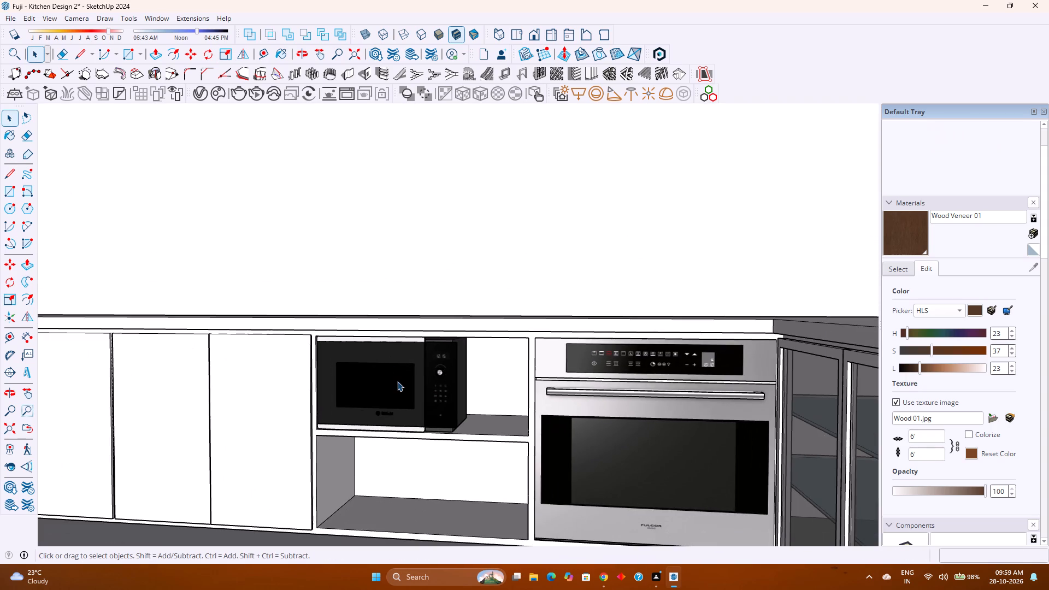
click(397, 381)
double_click(420, 381)
double_click(430, 382)
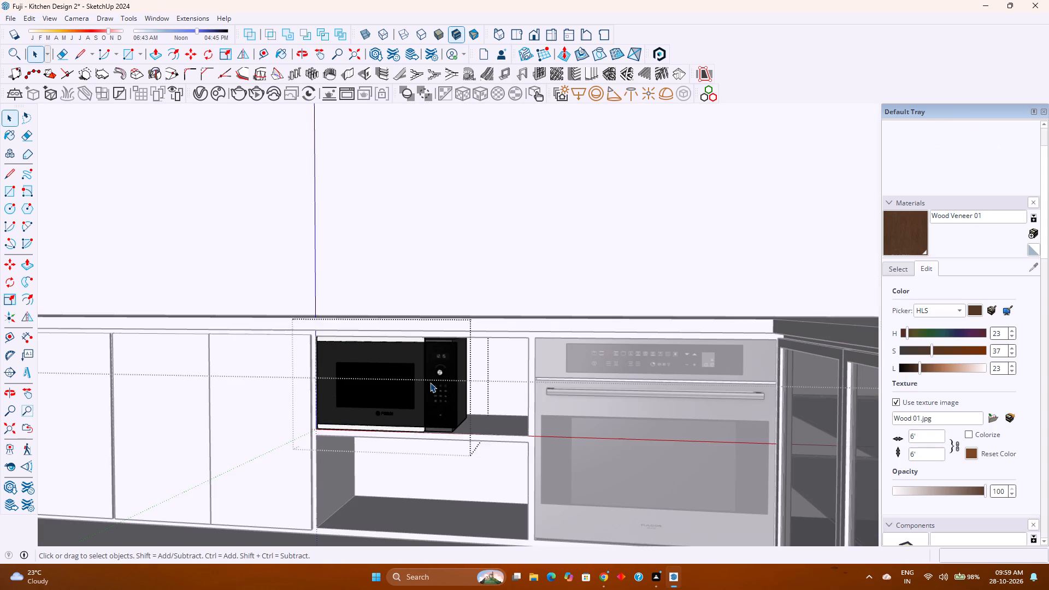
click(430, 382)
scroll(426, 416, up, 6)
middle_drag(430, 412, 460, 426)
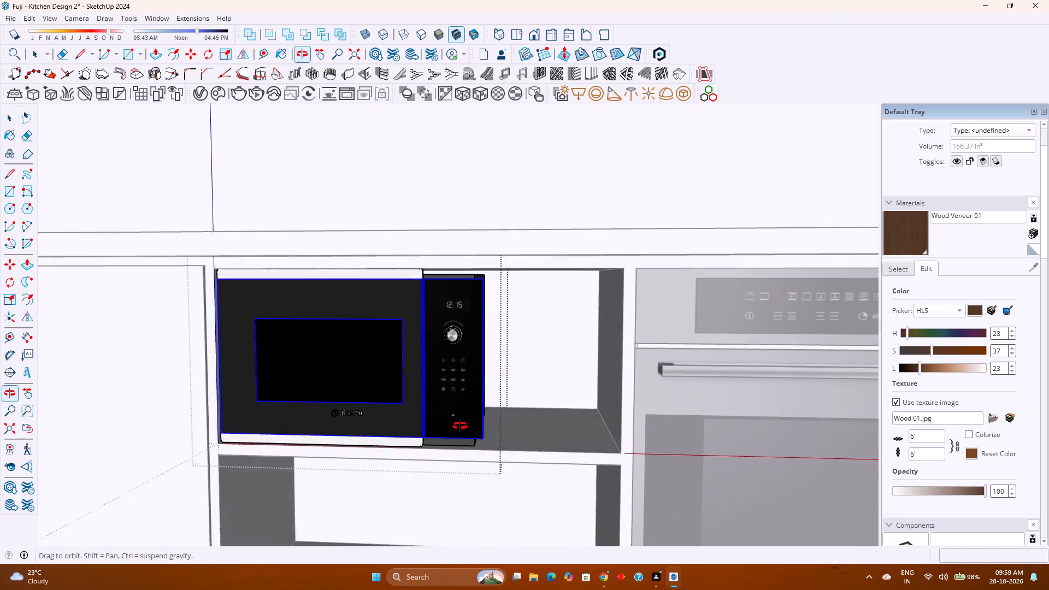
middle_drag(460, 426, 499, 442)
scroll(462, 396, up, 3)
triple_click(461, 391)
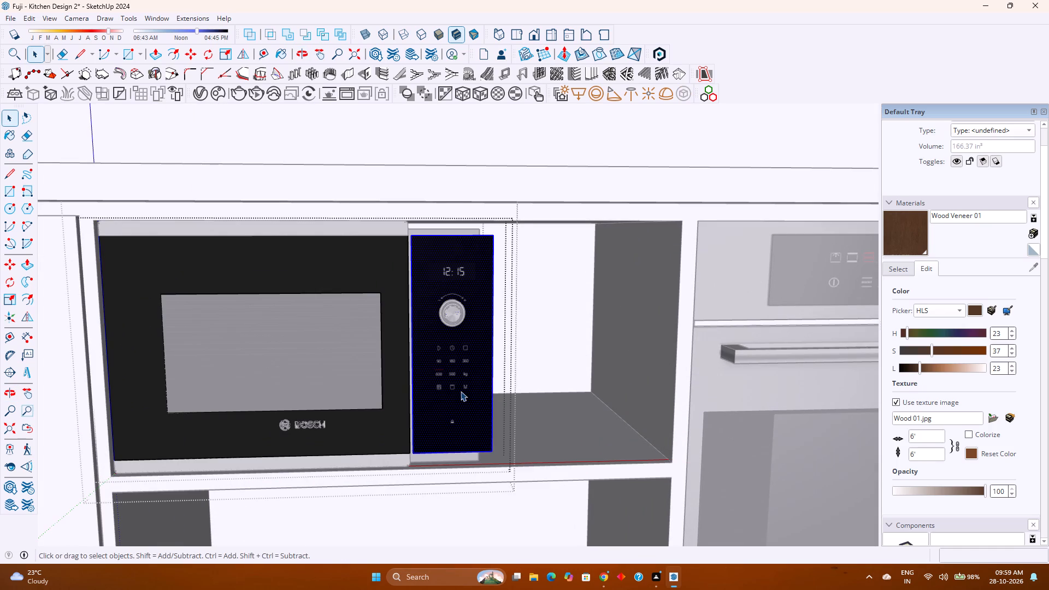
key(Escape)
key(Escape)
scroll(450, 390, down, 5)
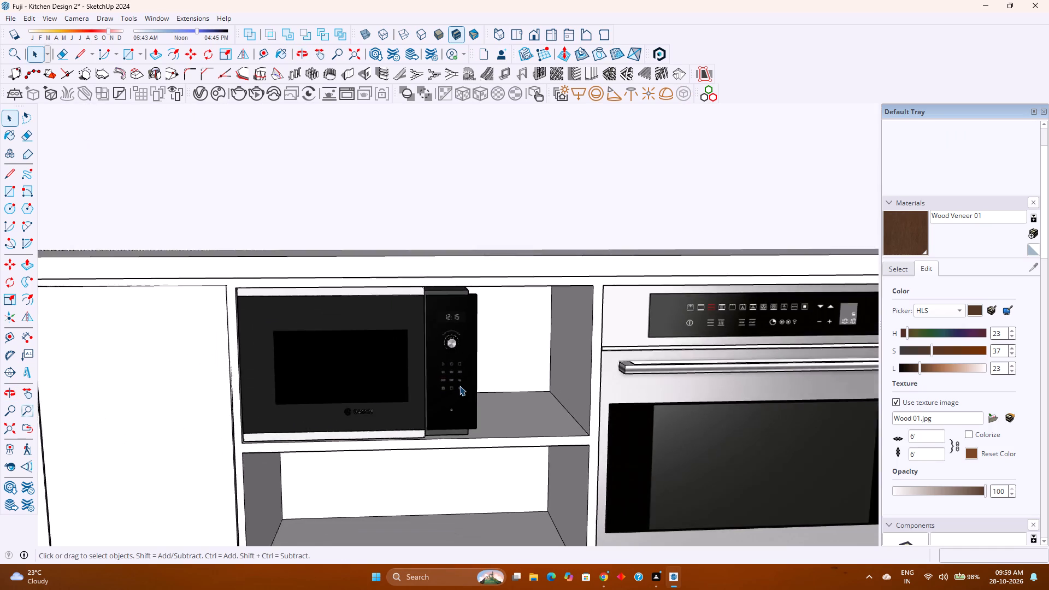
scroll(459, 386, down, 3)
shift+middle_drag(453, 392, 447, 349)
shift+middle_click(447, 349)
scroll(461, 370, down, 3)
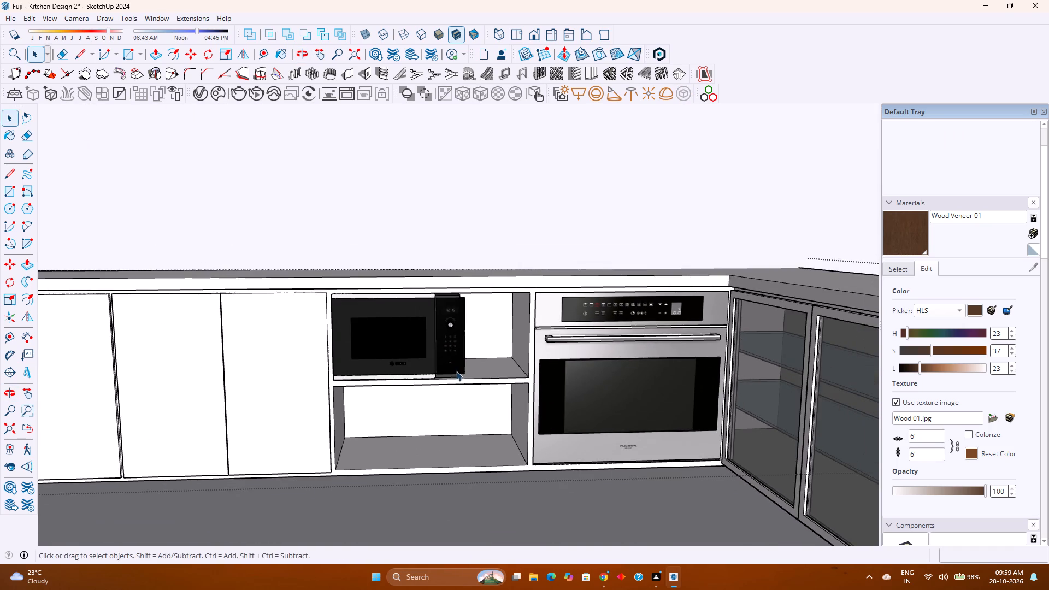
middle_drag(456, 371, 412, 369)
middle_click(412, 369)
scroll(435, 434, up, 2)
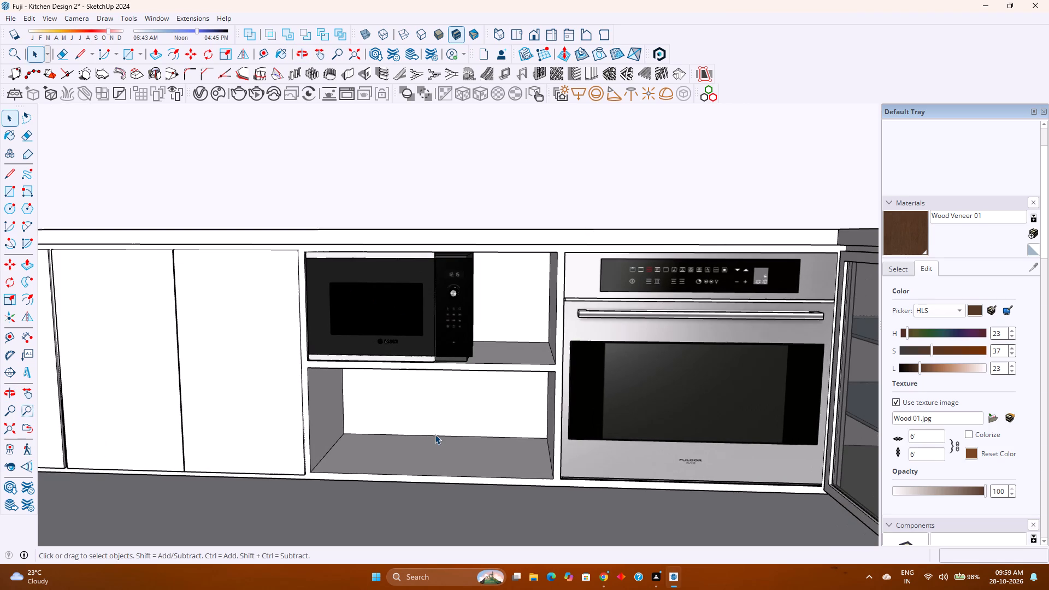
Open 3D Warehouse and search for "mixer" models.
click(158, 22)
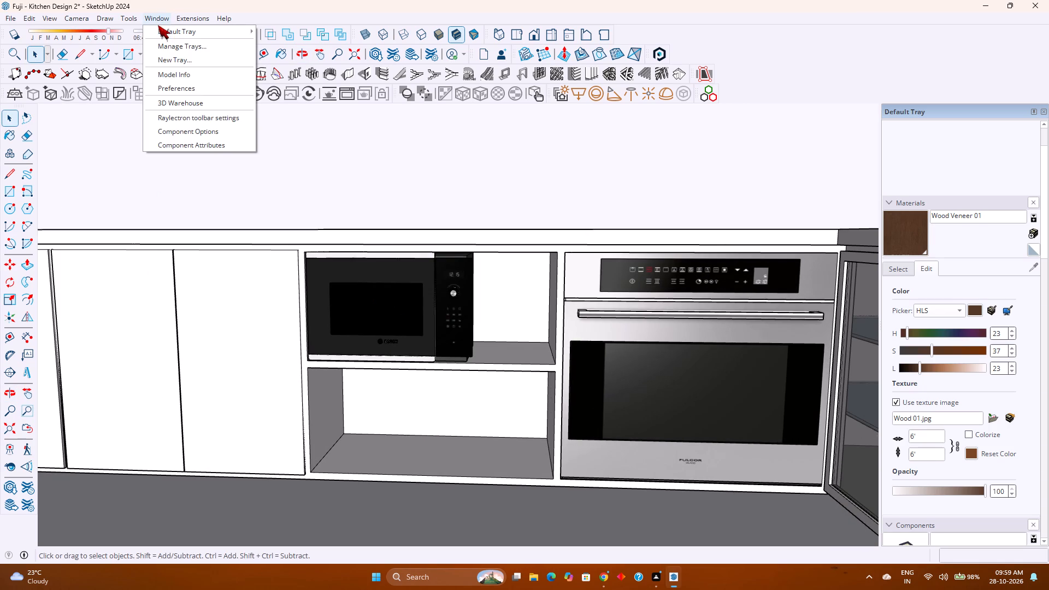
click(170, 99)
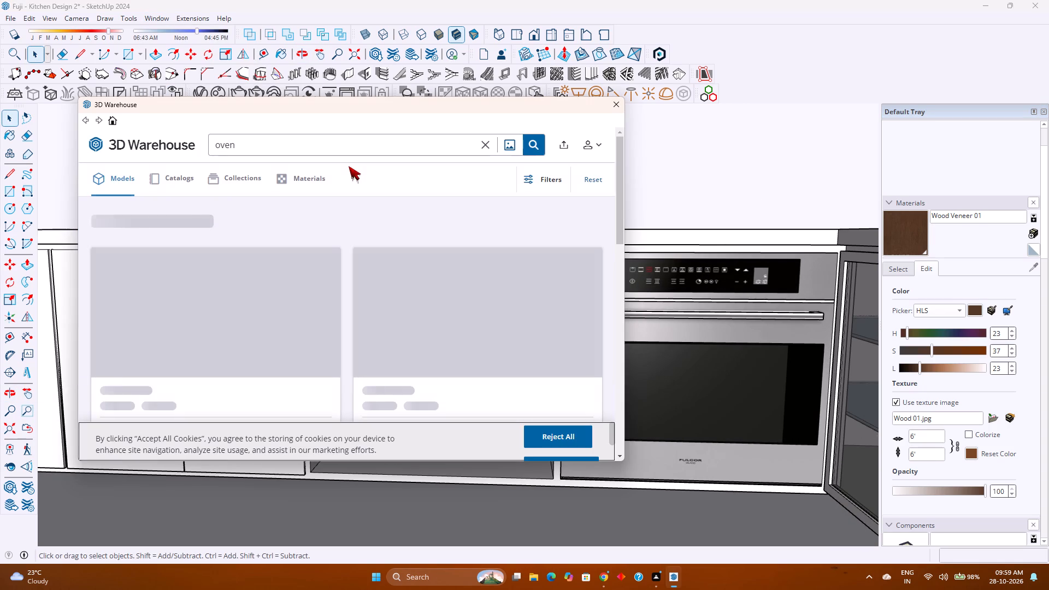
click(484, 146)
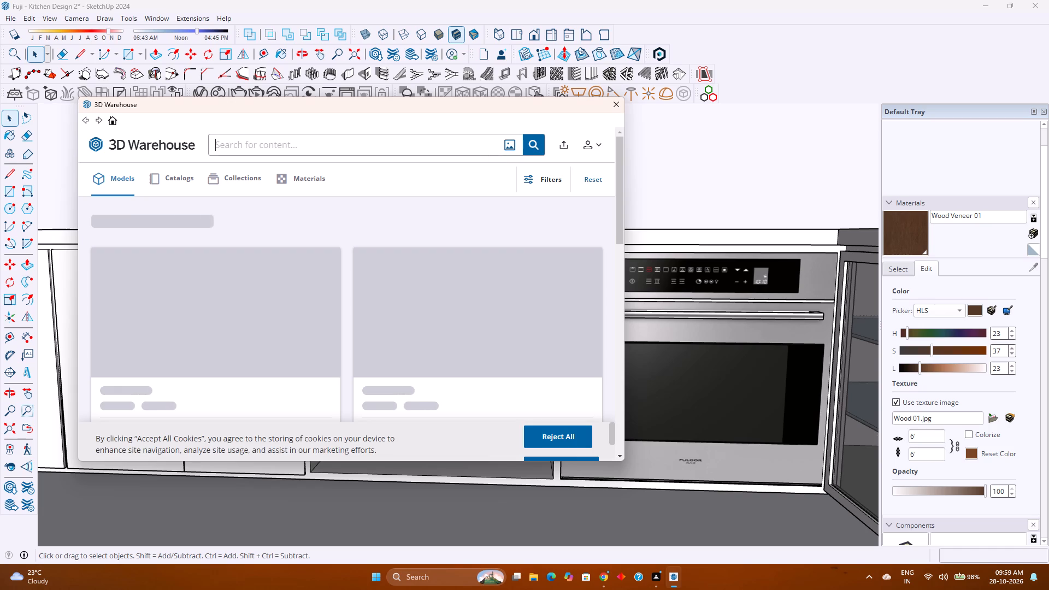
click(449, 150)
text(mixke)
key(BackSpace)
key(BackSpace)
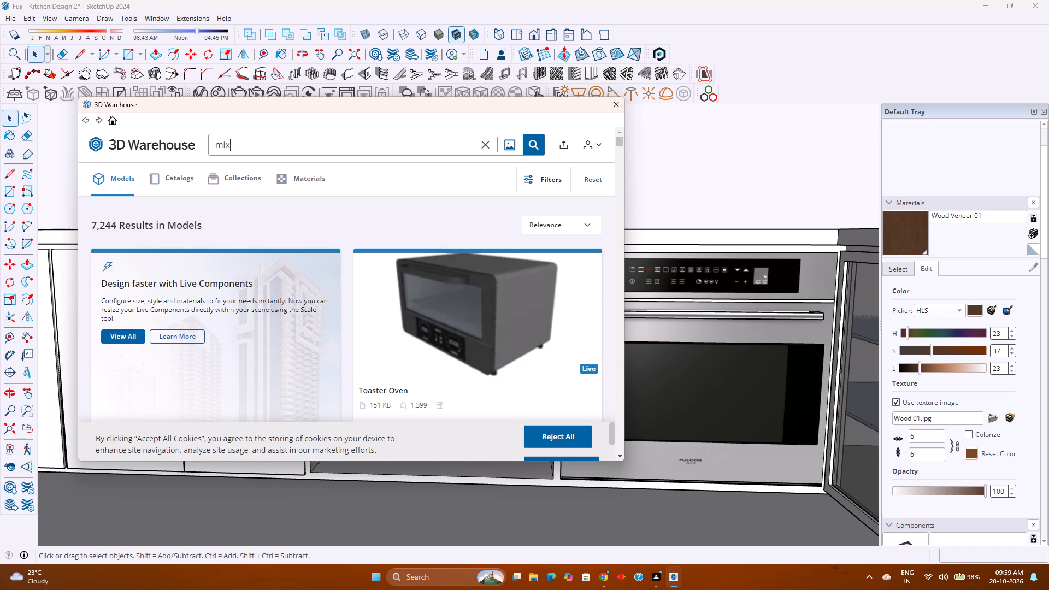
text(er)
key(Return)
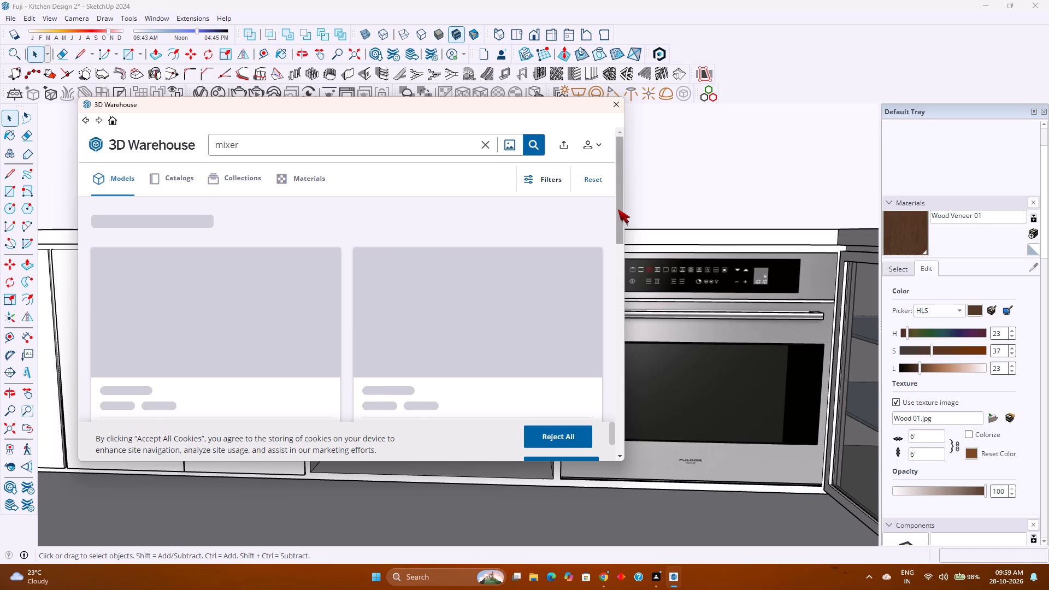
Browse the mixer search results for a stand mixer model suited to the open kitchen shelf.
scroll(376, 251, up, 3)
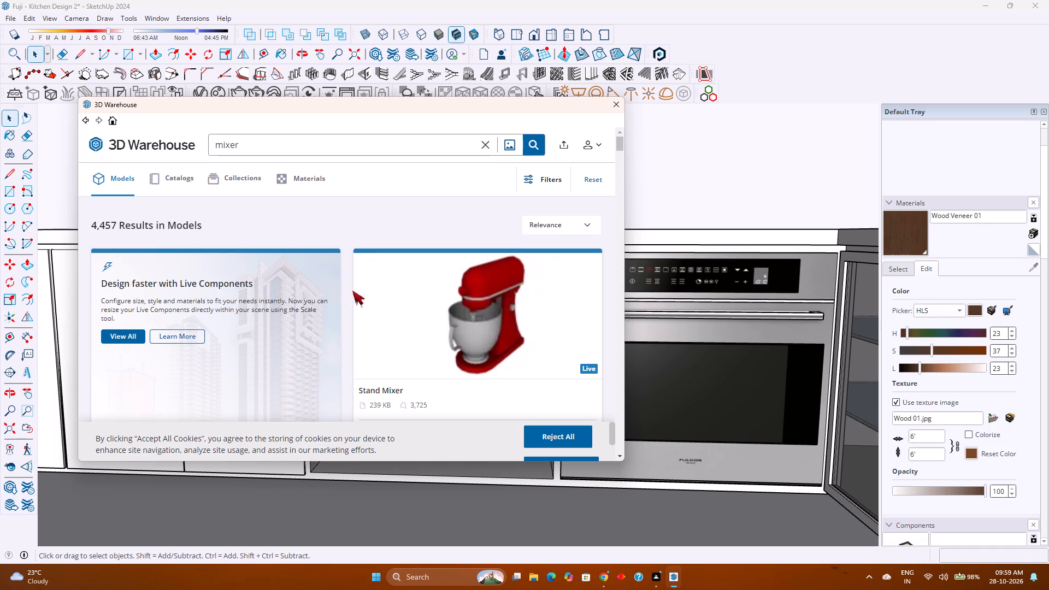
scroll(372, 302, down, 16)
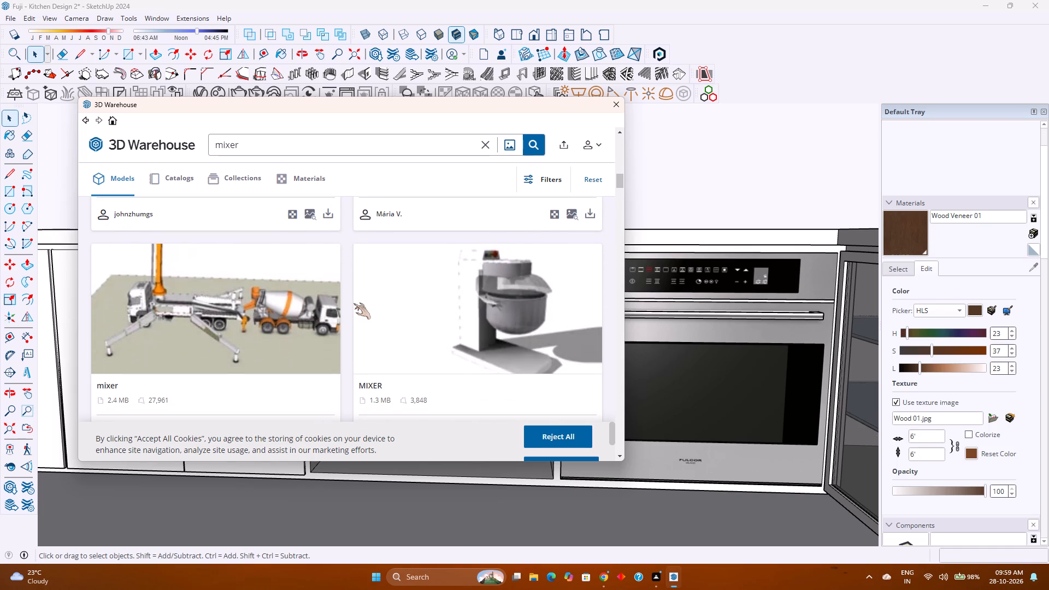
scroll(353, 303, down, 5)
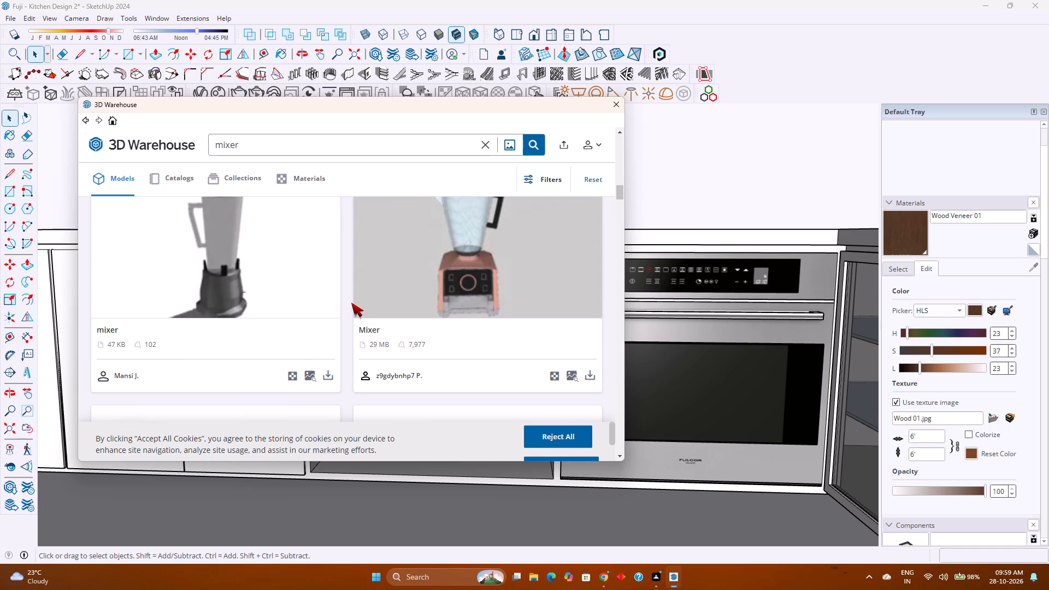
scroll(351, 303, down, 5)
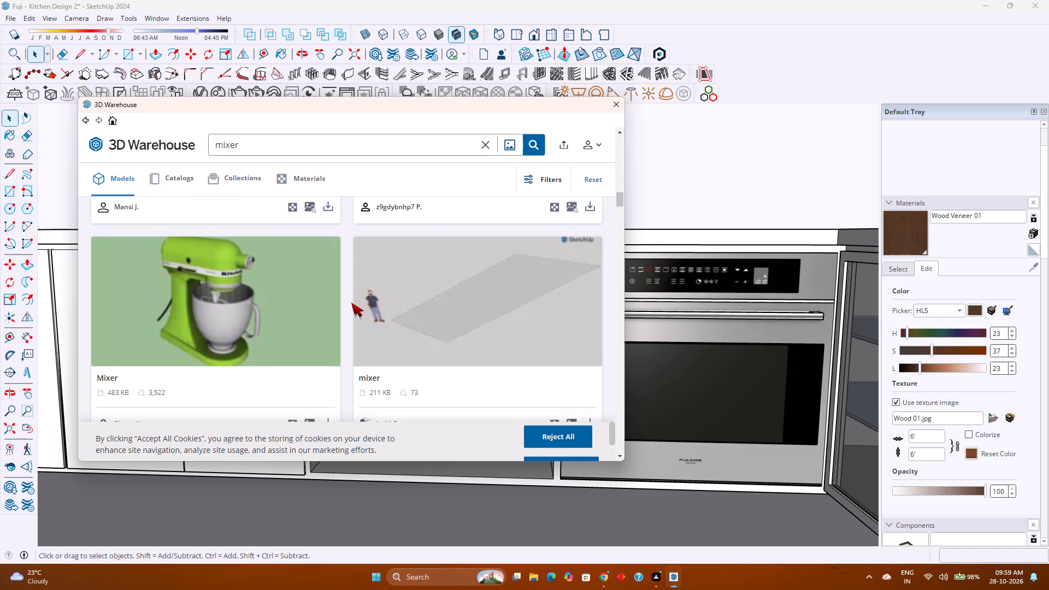
scroll(351, 302, down, 1)
scroll(352, 299, up, 1)
scroll(352, 299, down, 3)
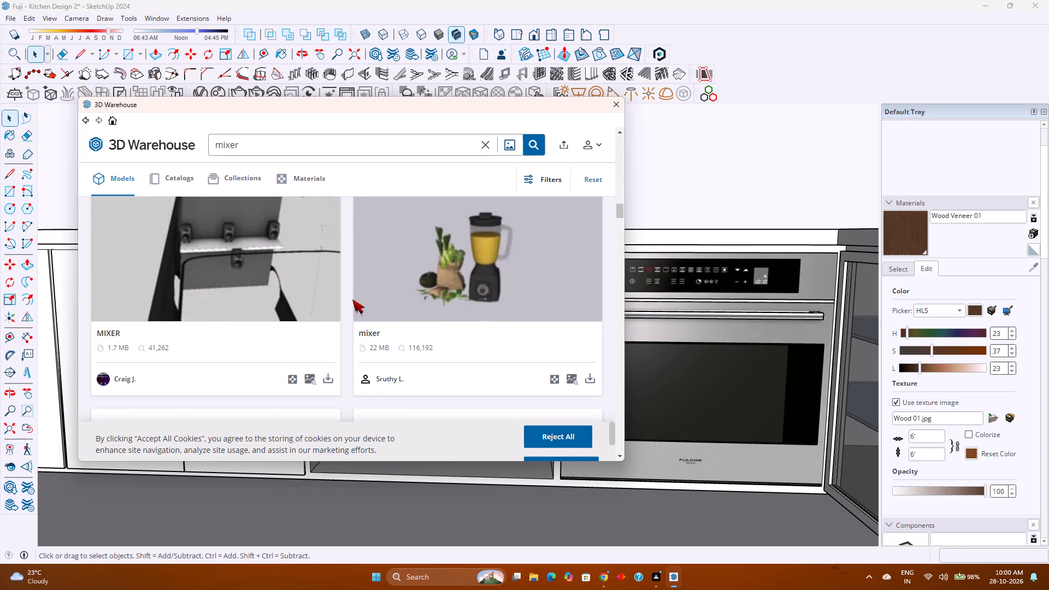
scroll(352, 299, down, 1)
scroll(352, 299, up, 3)
scroll(352, 299, down, 2)
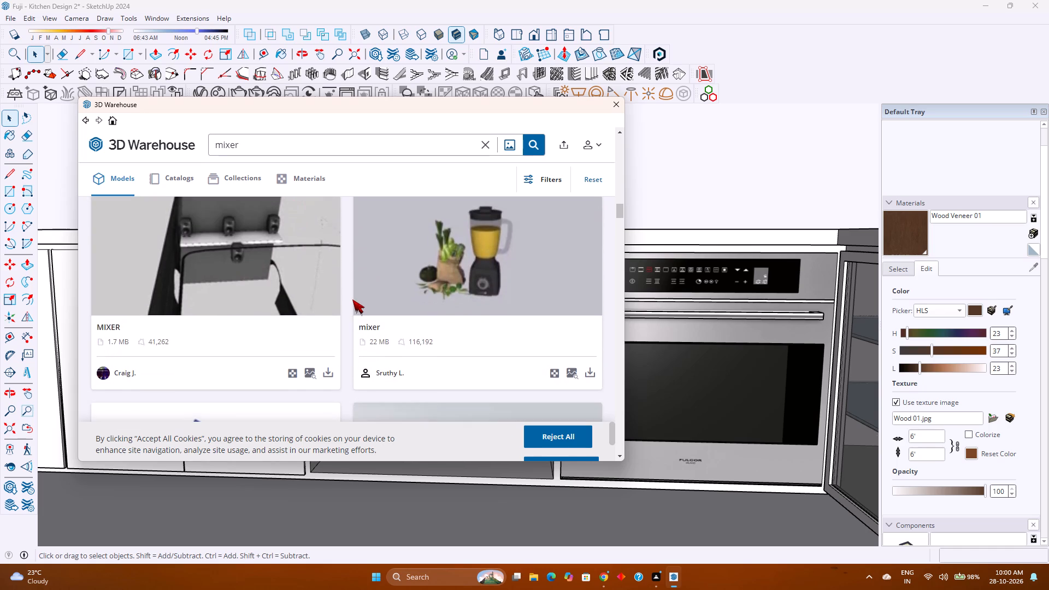
scroll(352, 299, down, 7)
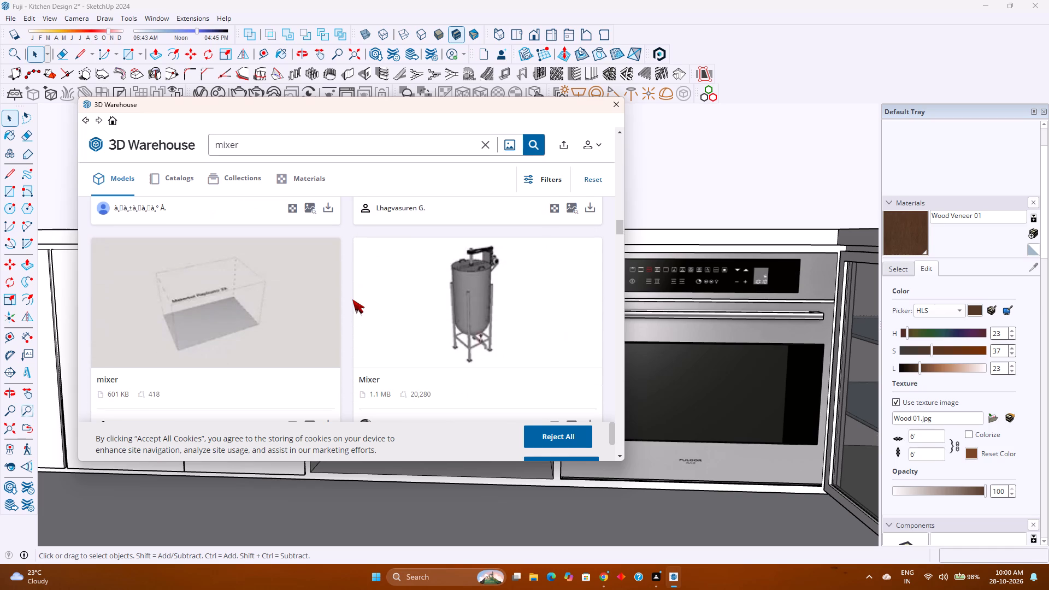
scroll(352, 299, up, 7)
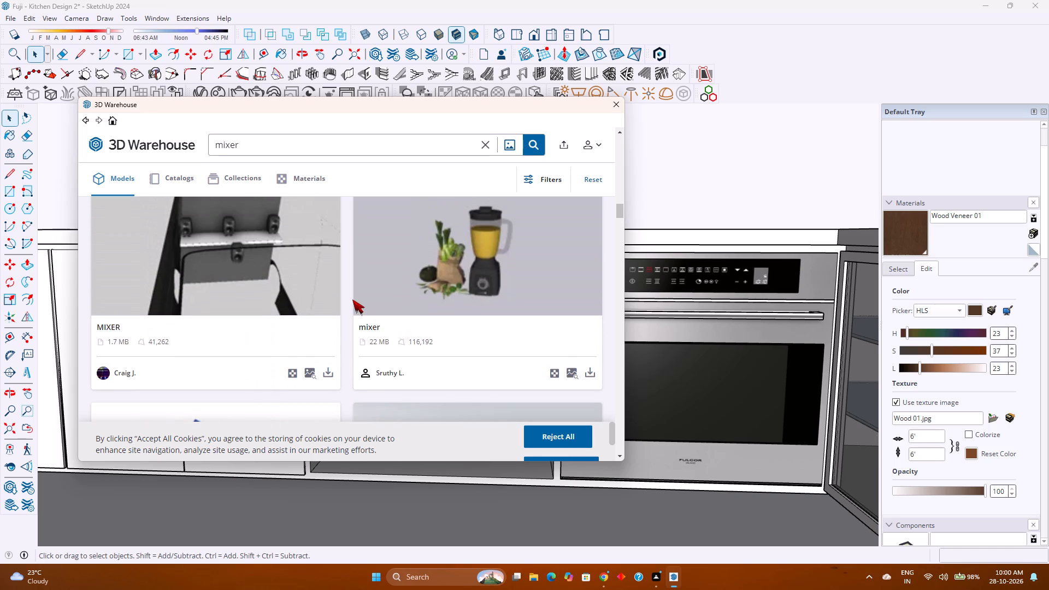
scroll(352, 299, up, 17)
scroll(352, 299, down, 1)
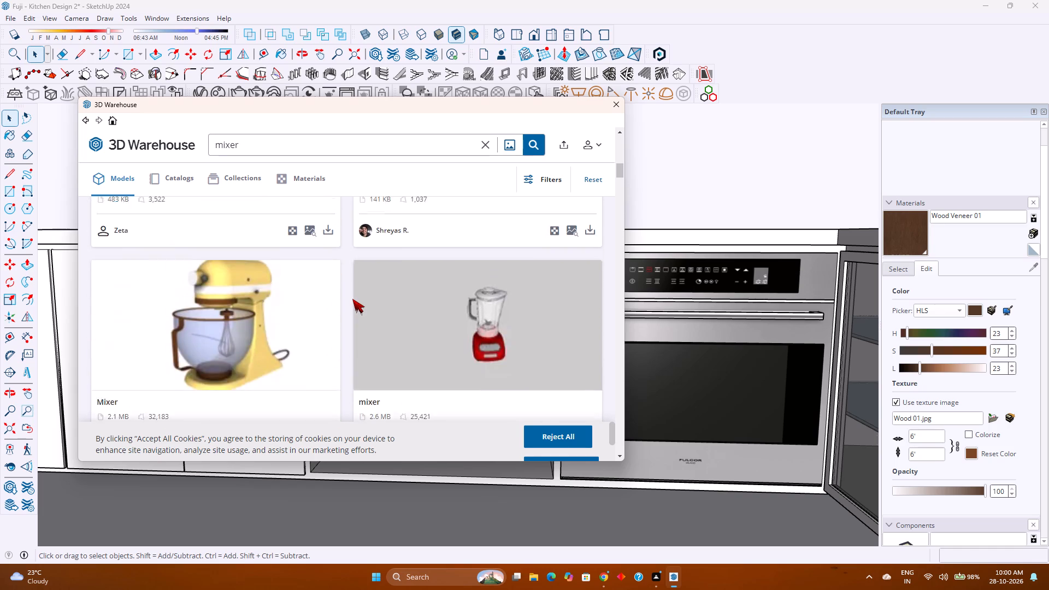
scroll(352, 299, up, 14)
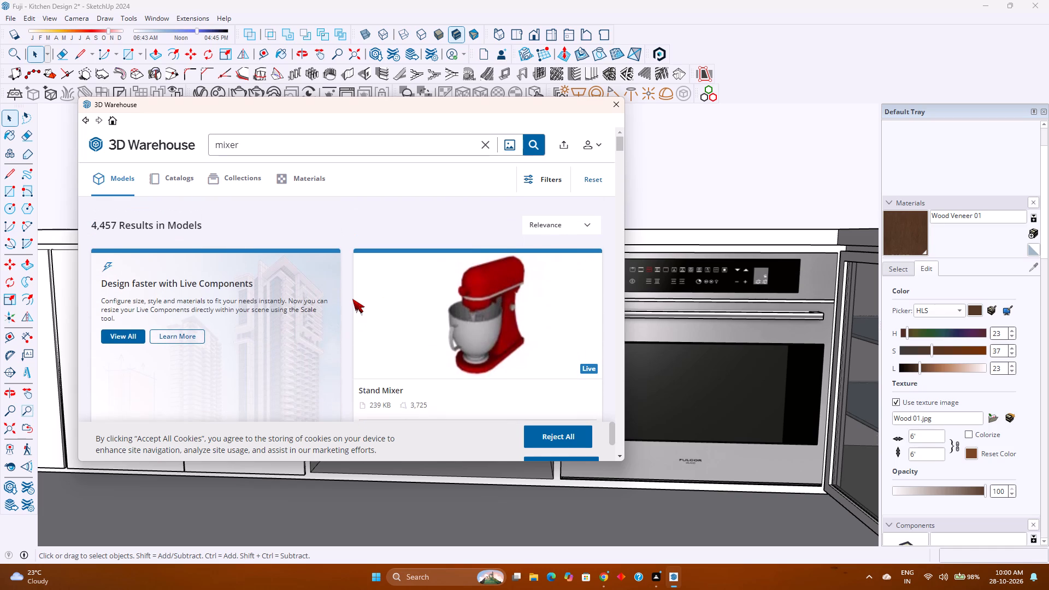
Load the green stand mixer by Zeta (483 KB) into the model and place it on the lower open shelf below the microwave.
scroll(352, 299, down, 7)
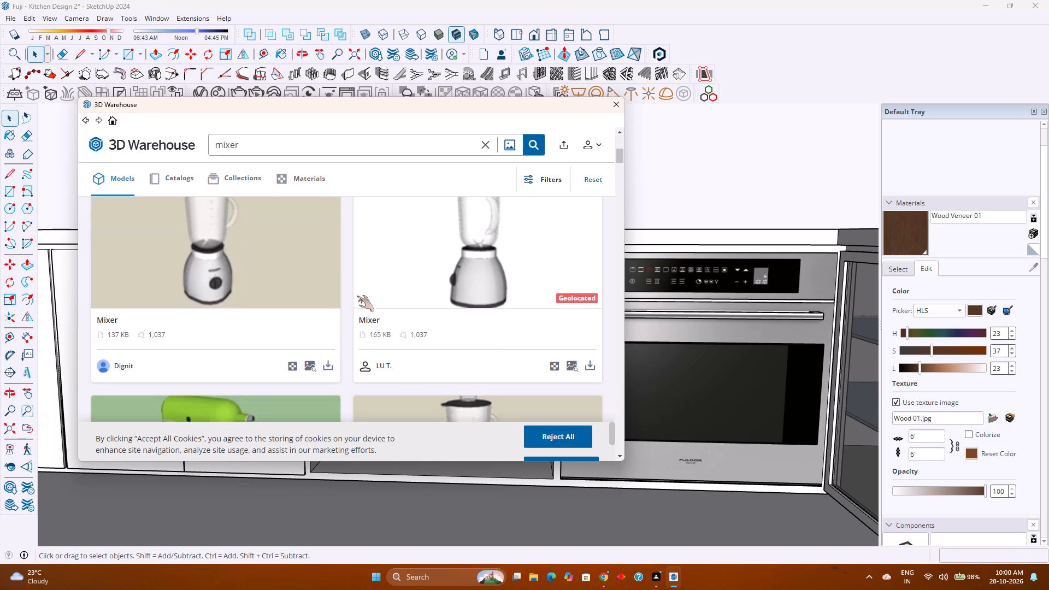
scroll(357, 296, down, 3)
scroll(345, 298, up, 3)
scroll(341, 300, down, 3)
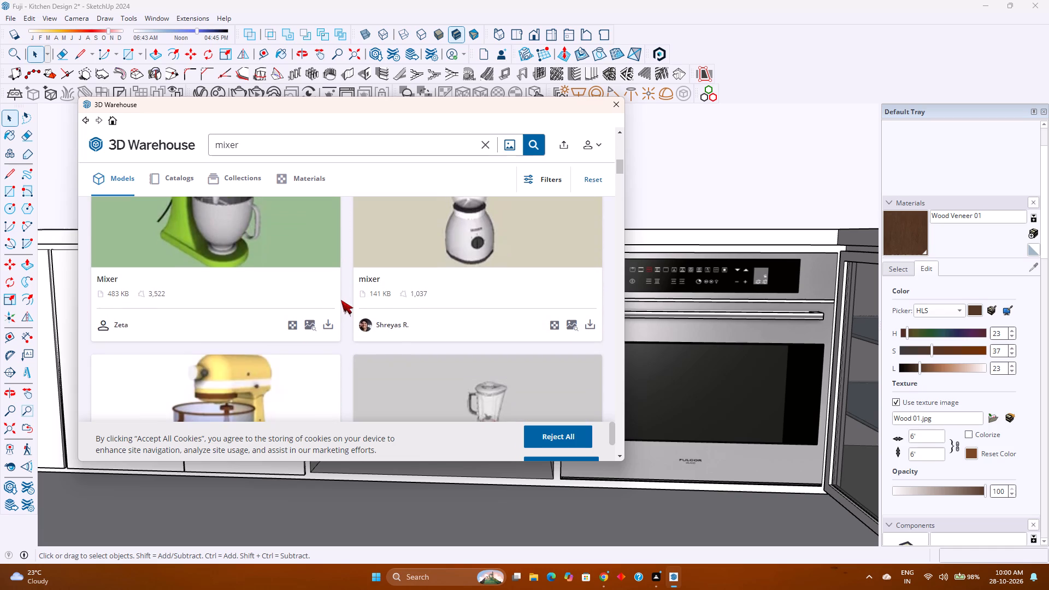
click(325, 329)
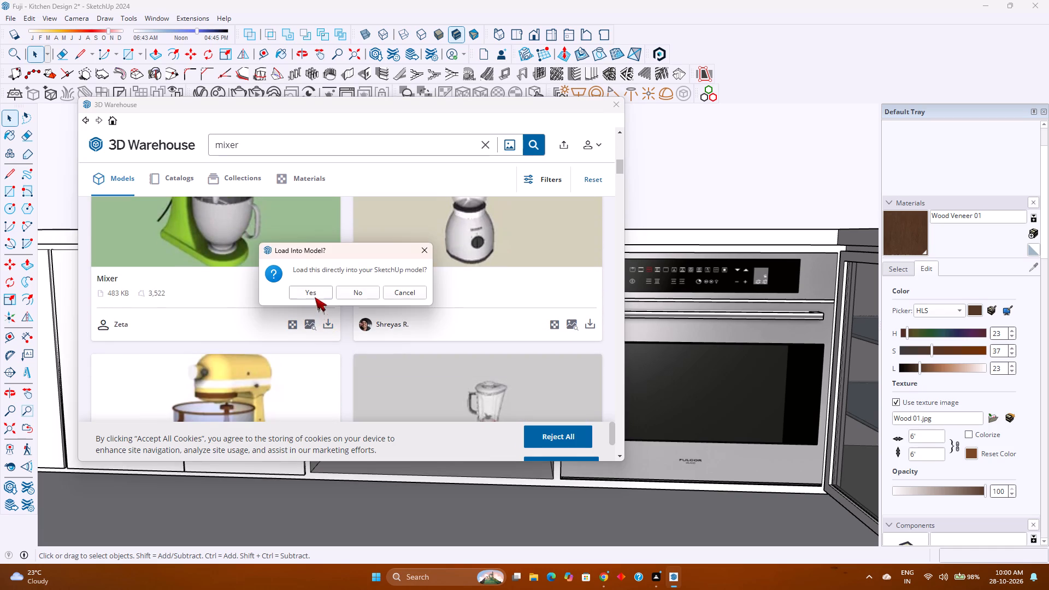
click(315, 294)
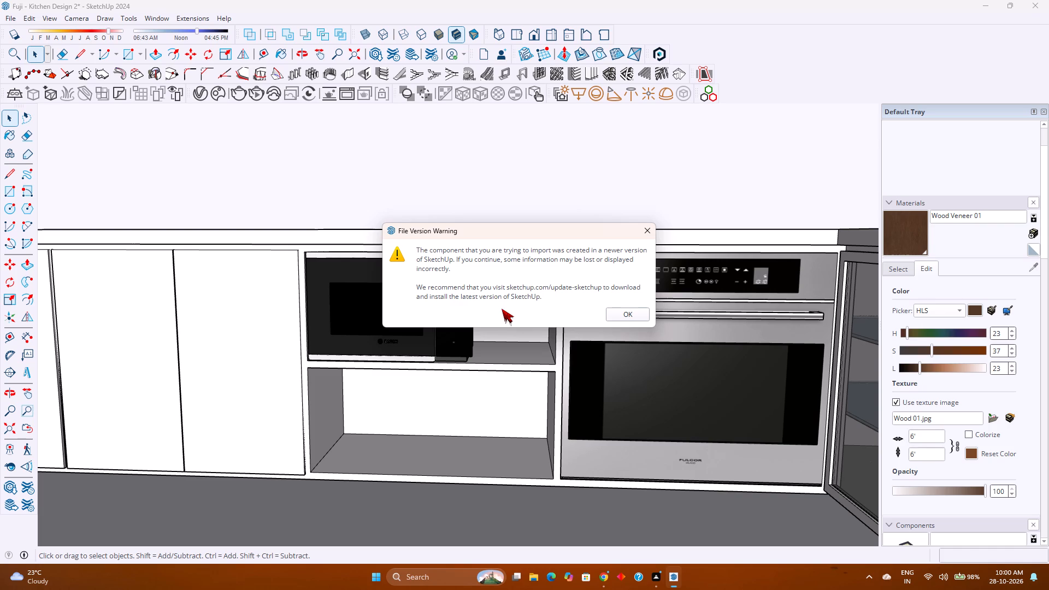
click(628, 313)
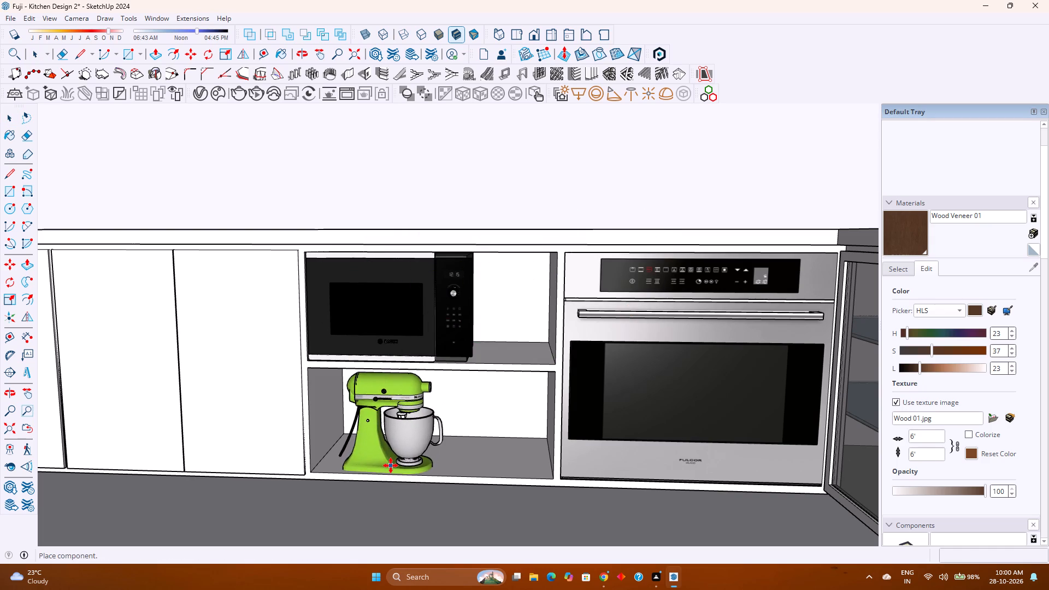
click(390, 457)
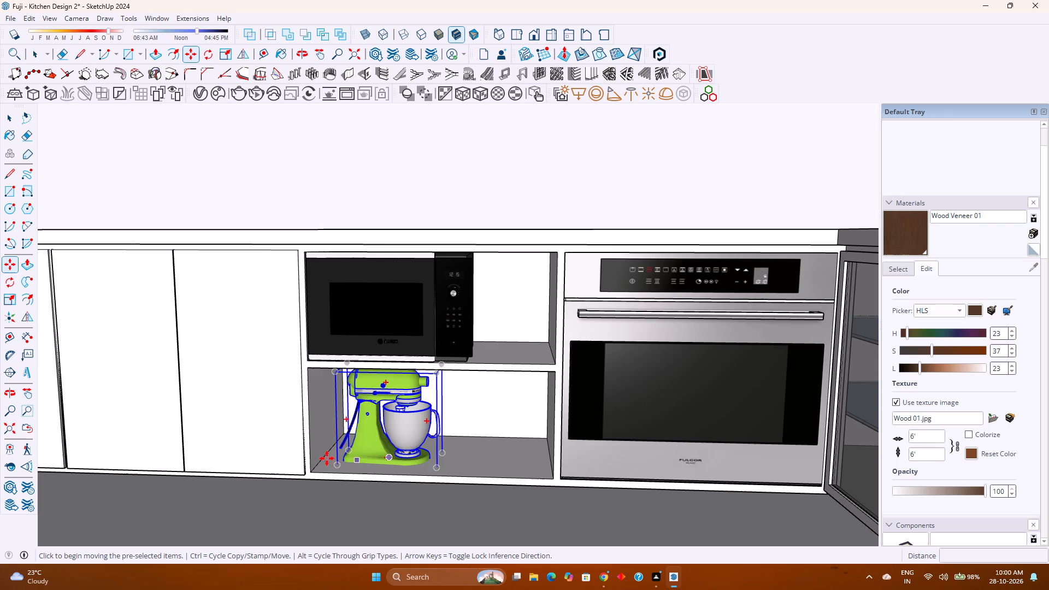
Reopen 3D Warehouse, load the yellow stand mixer by johnzhumgs (2.1 MB), and place it outside the kitchen room.
click(162, 20)
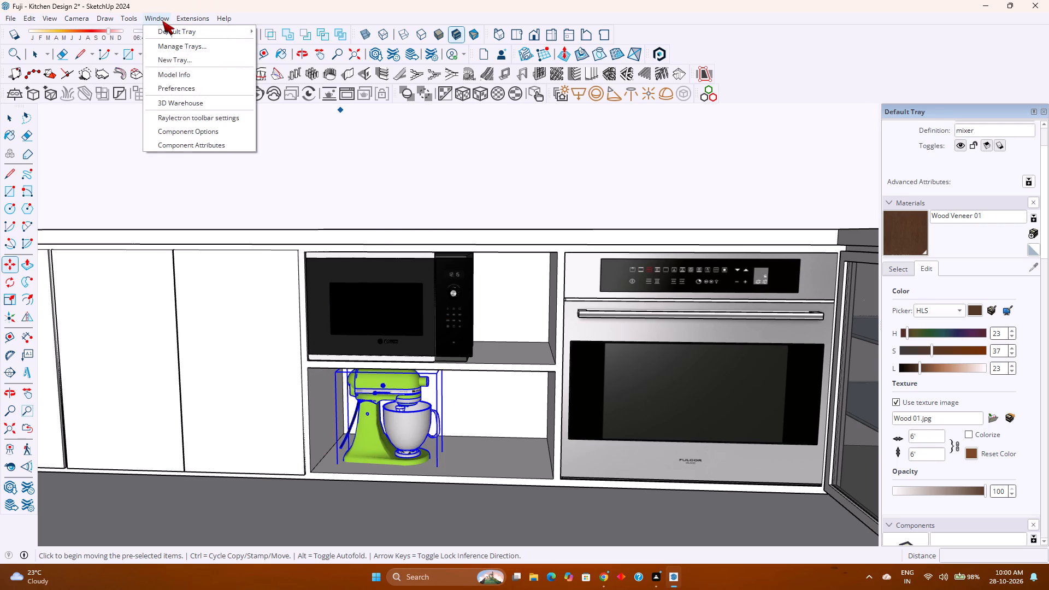
click(178, 106)
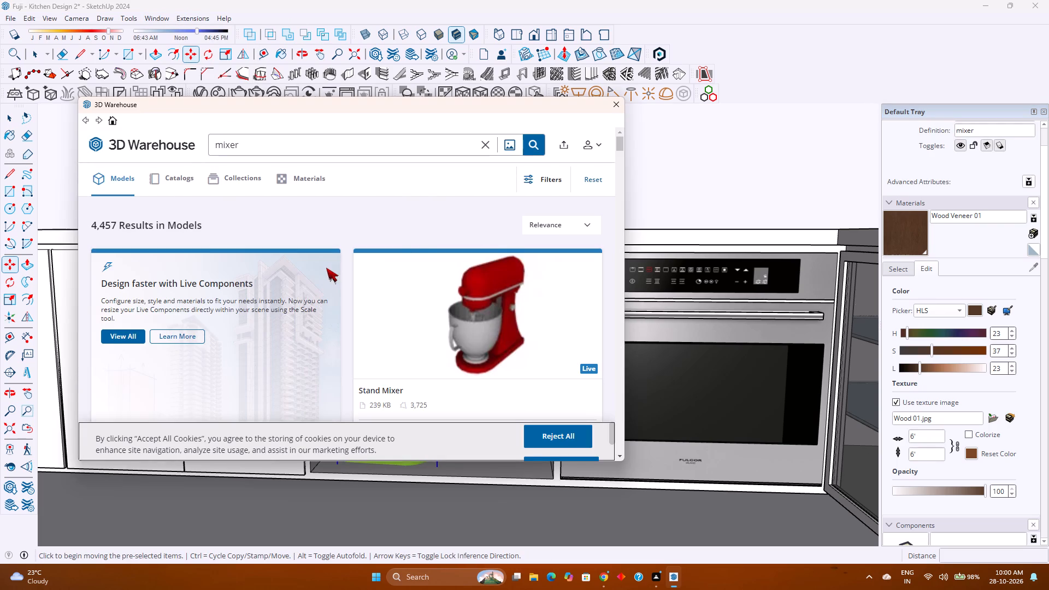
scroll(326, 268, down, 10)
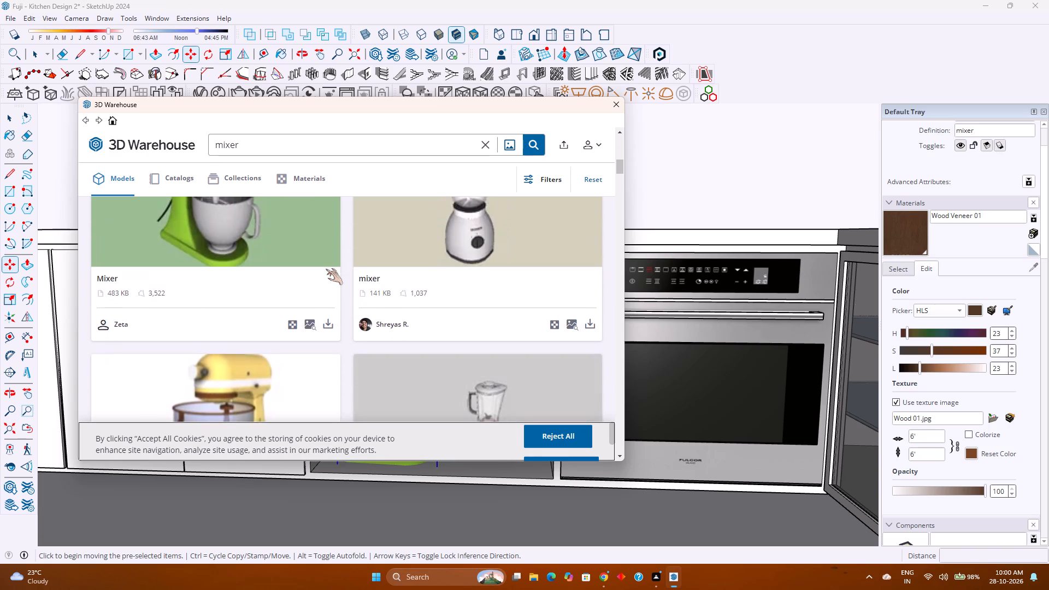
scroll(326, 269, down, 4)
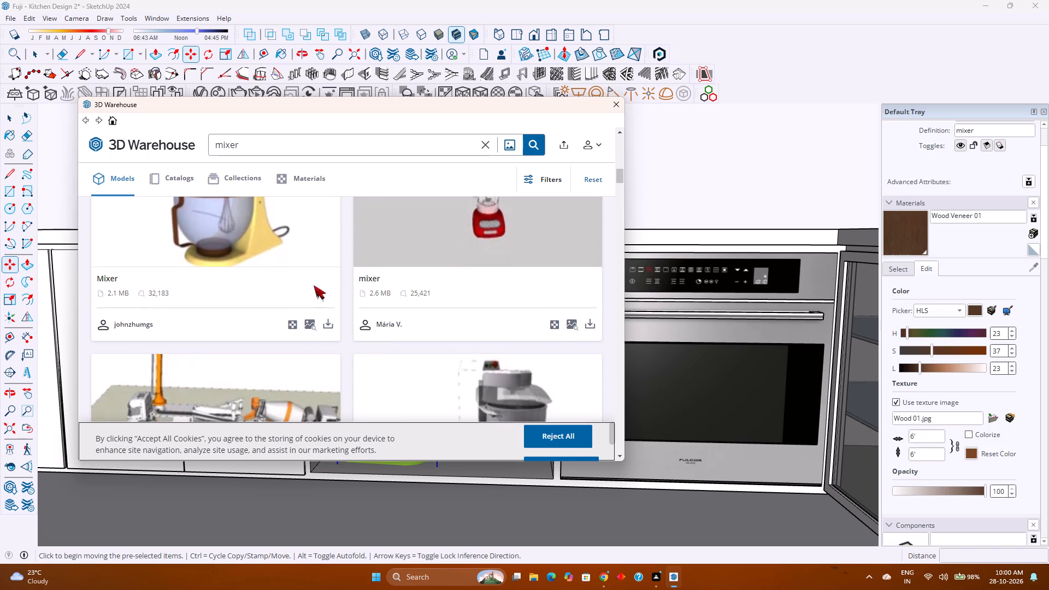
click(327, 320)
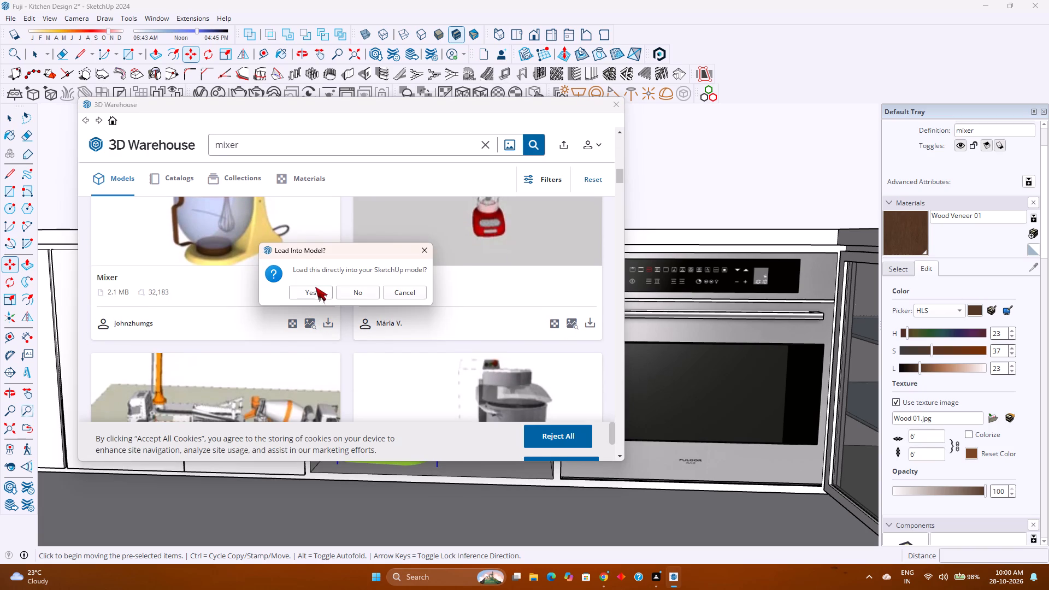
click(315, 291)
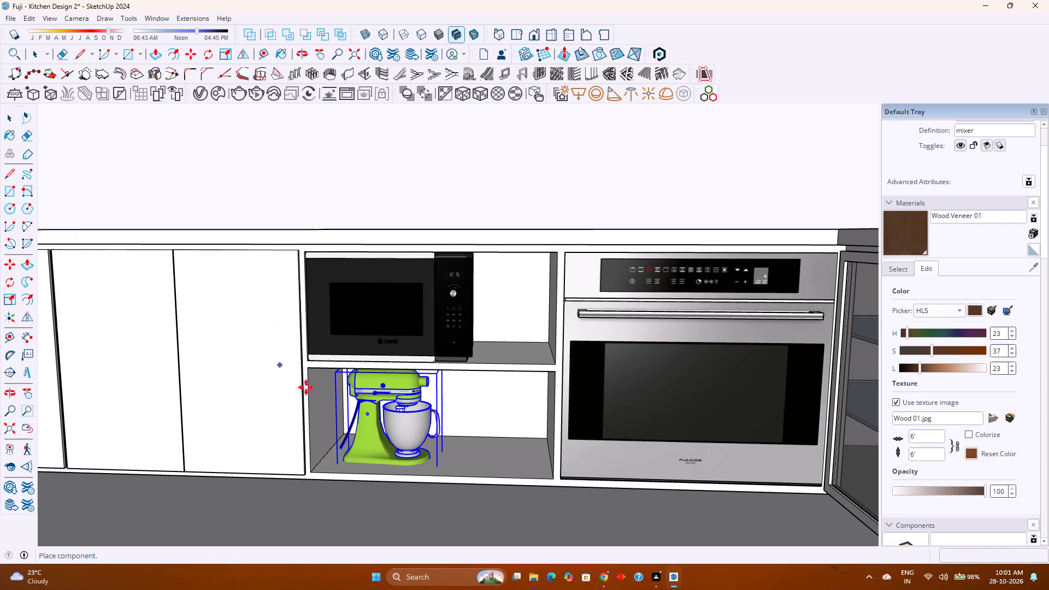
scroll(476, 453, down, 8)
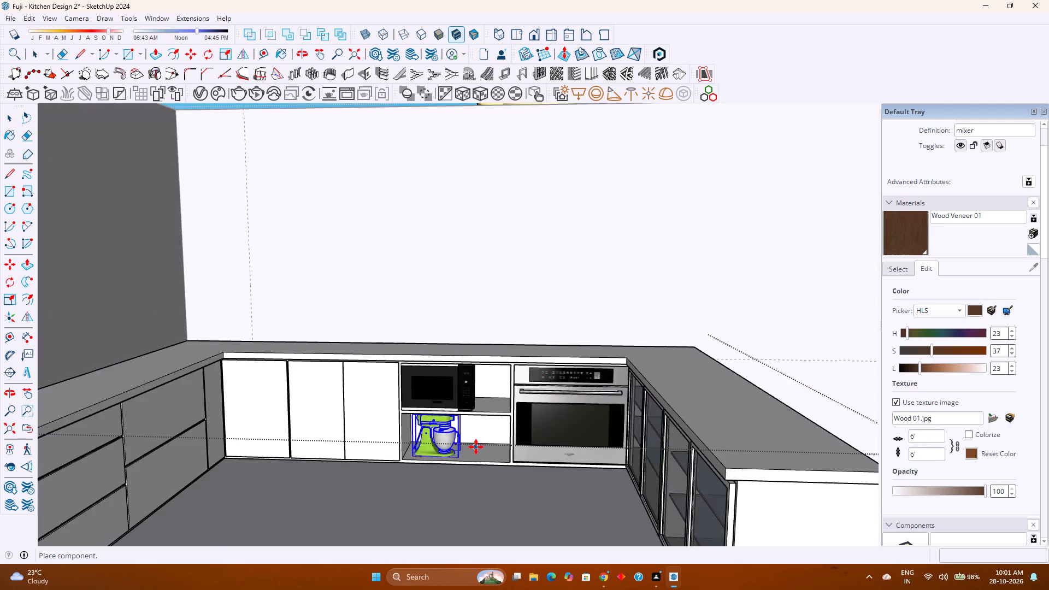
scroll(476, 447, down, 17)
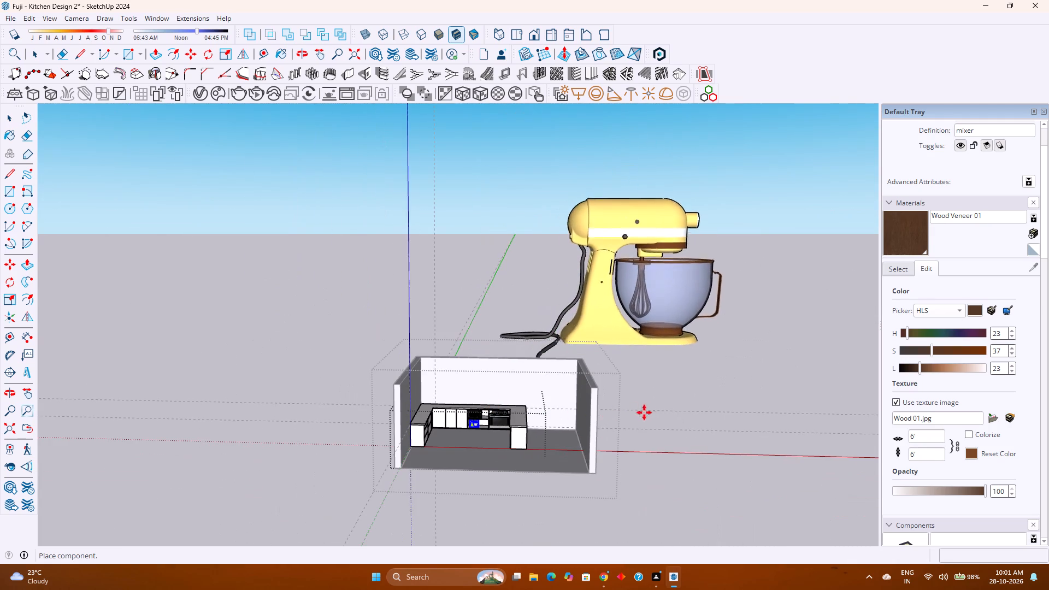
middle_drag(649, 412, 461, 486)
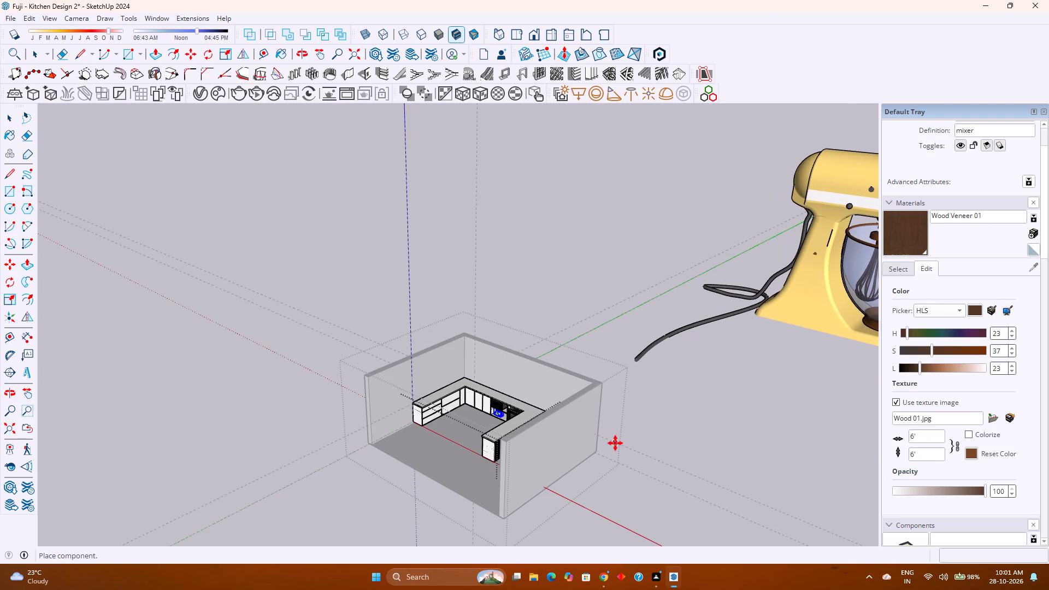
click(615, 443)
Scale the oversized yellow mixer down uniformly by 0.12, and again by about 0.20.
middle_drag(669, 427, 582, 435)
middle_click(581, 435)
scroll(580, 435, down, 6)
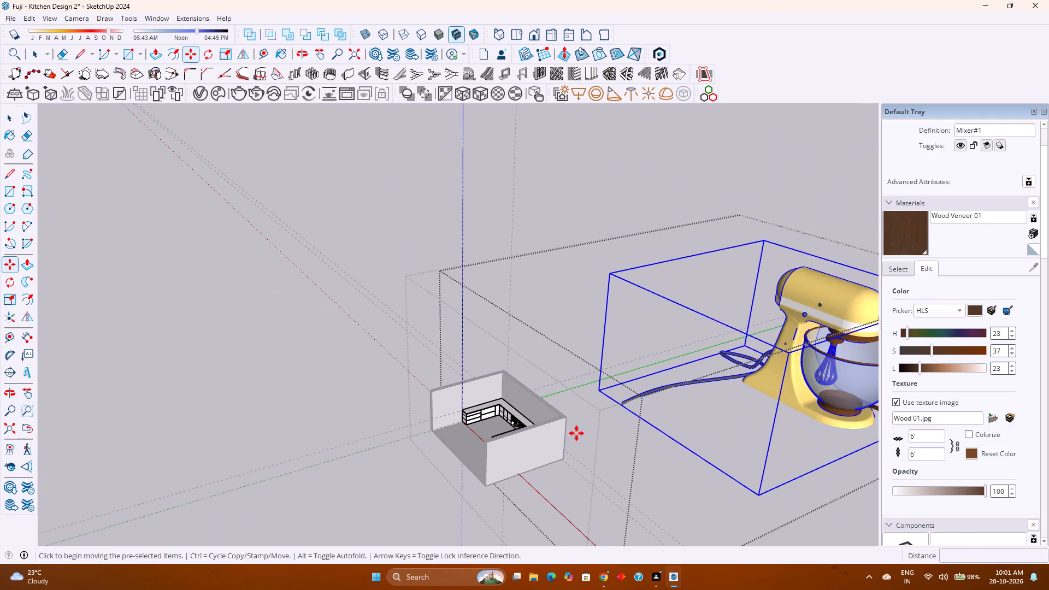
key(s)
scroll(576, 433, down, 3)
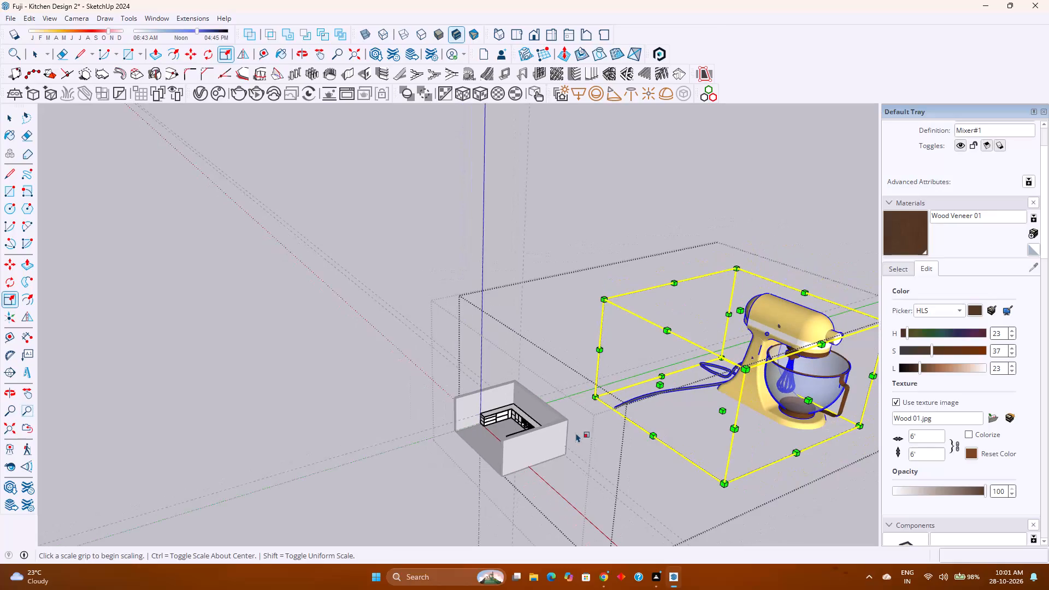
scroll(678, 386, down, 2)
click(858, 330)
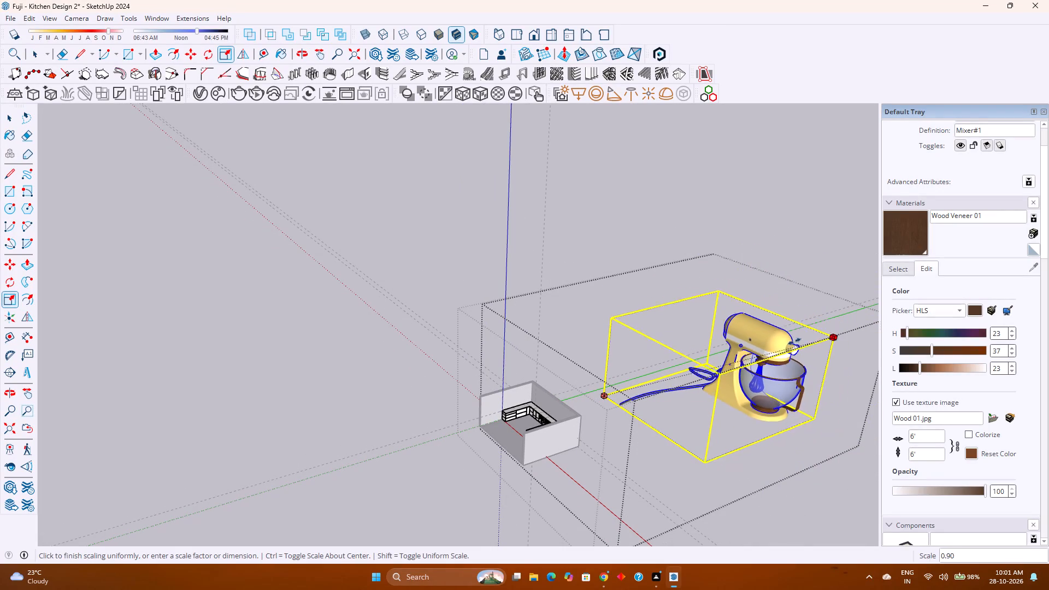
scroll(608, 391, up, 11)
click(609, 391)
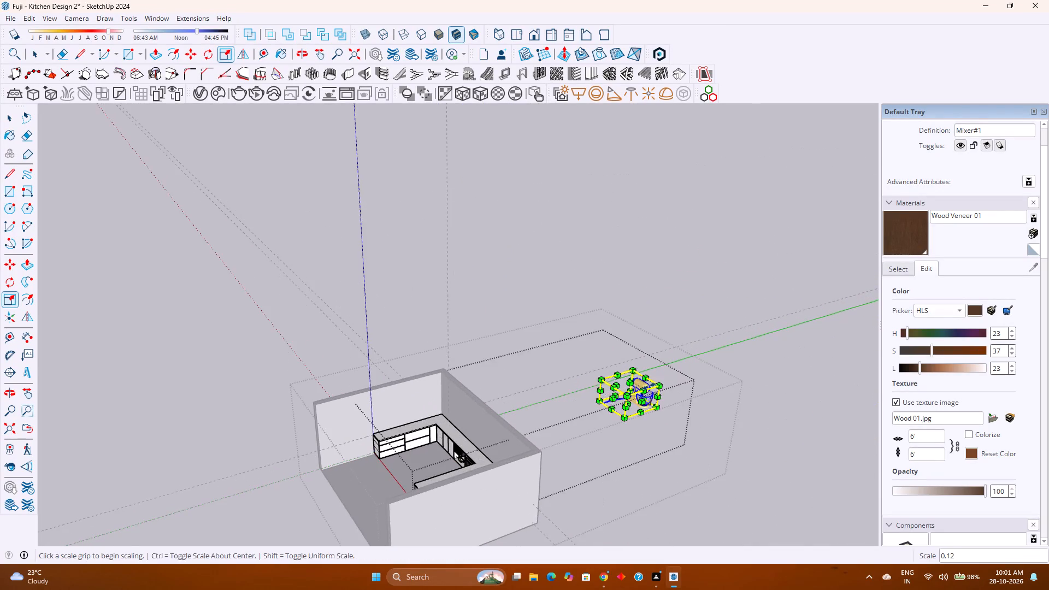
scroll(662, 386, up, 8)
click(662, 386)
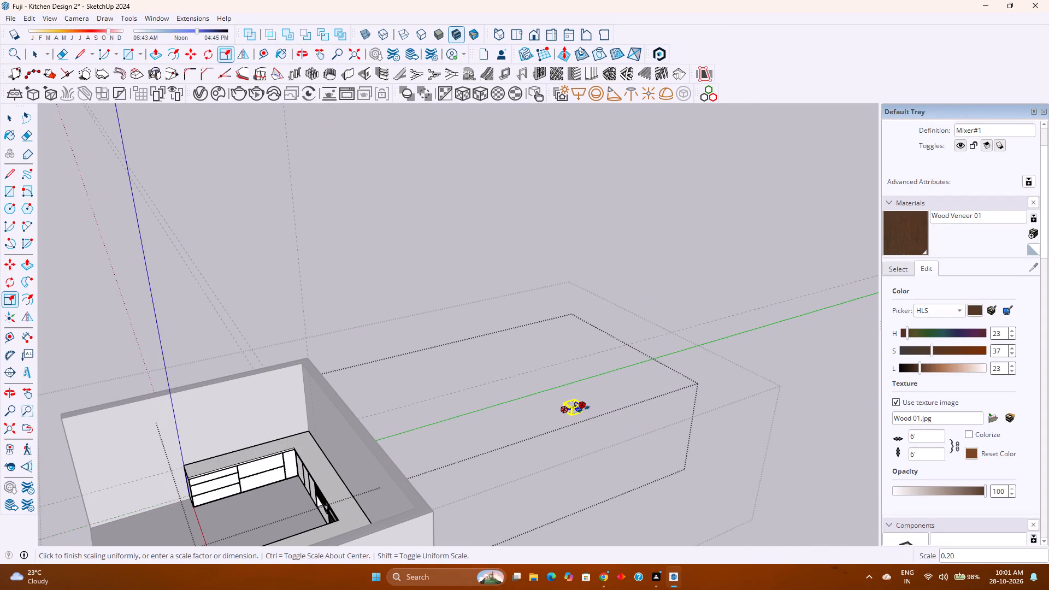
click(584, 409)
Move the yellow stand mixer from outside the room onto the kitchen floor in front of the open shelf unit.
scroll(562, 412, up, 6)
key(m)
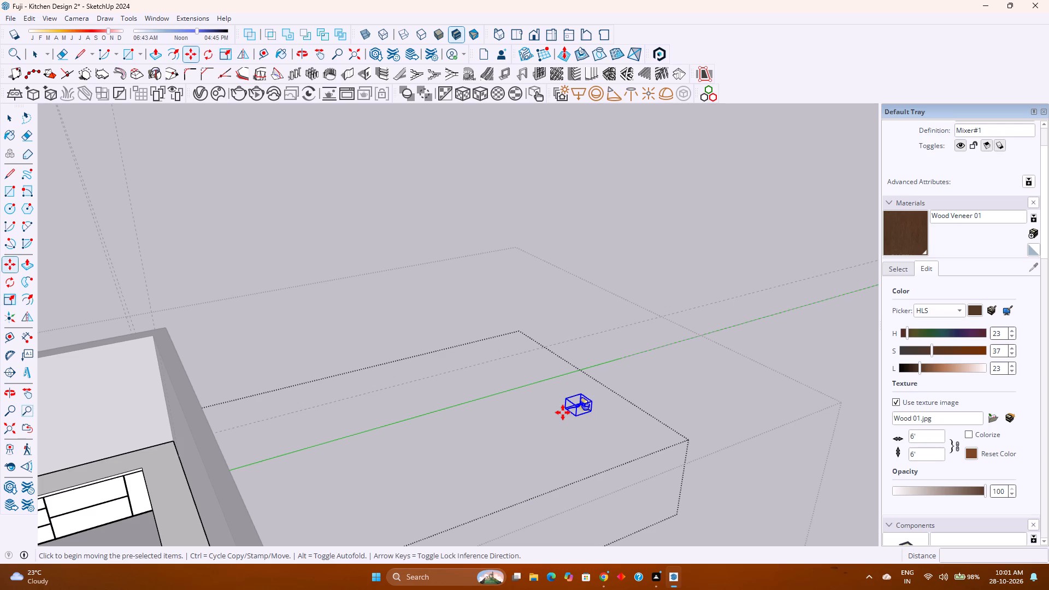
scroll(563, 412, up, 10)
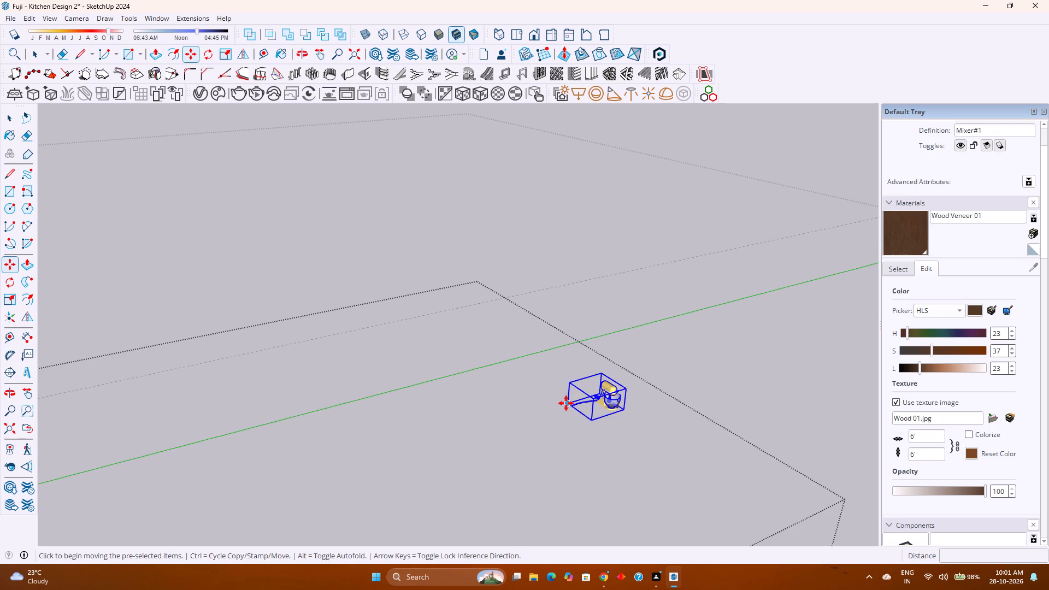
click(566, 404)
scroll(494, 430, down, 20)
scroll(494, 430, down, 1)
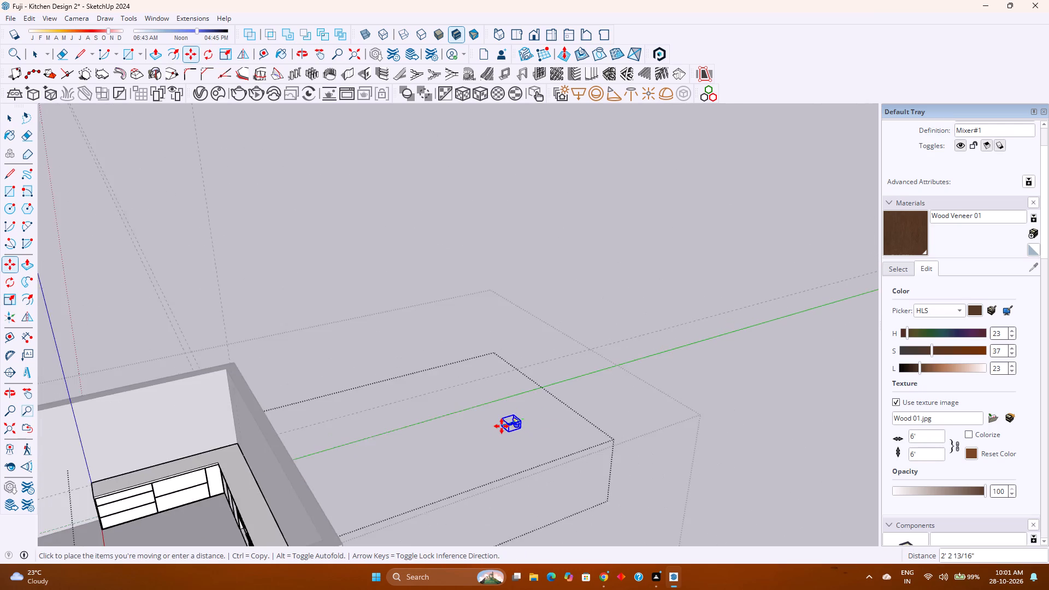
scroll(502, 426, down, 4)
scroll(289, 494, up, 17)
middle_drag(341, 507, 492, 494)
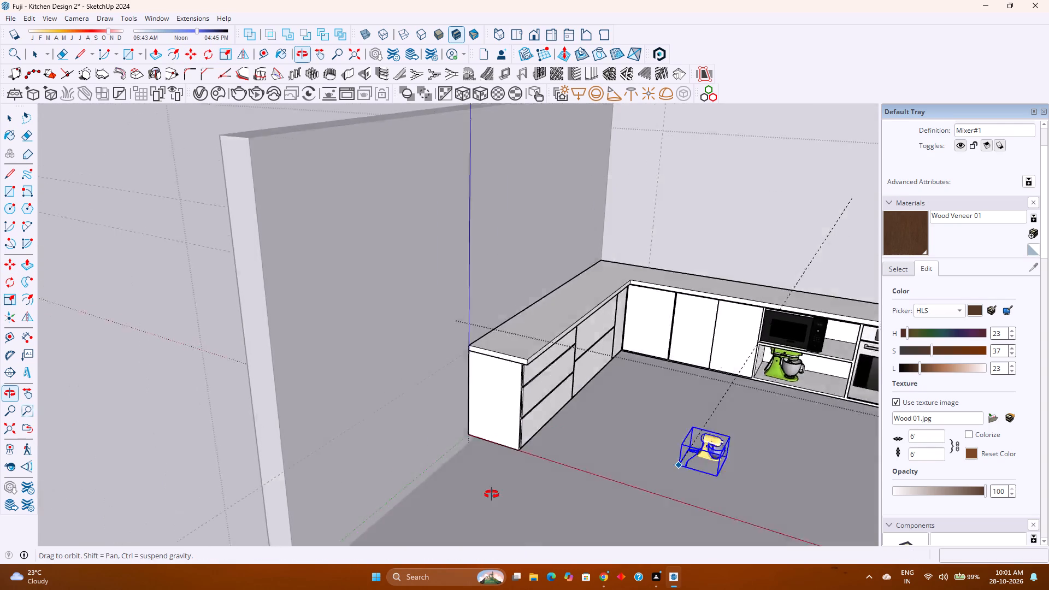
middle_drag(492, 494, 499, 492)
scroll(798, 380, up, 8)
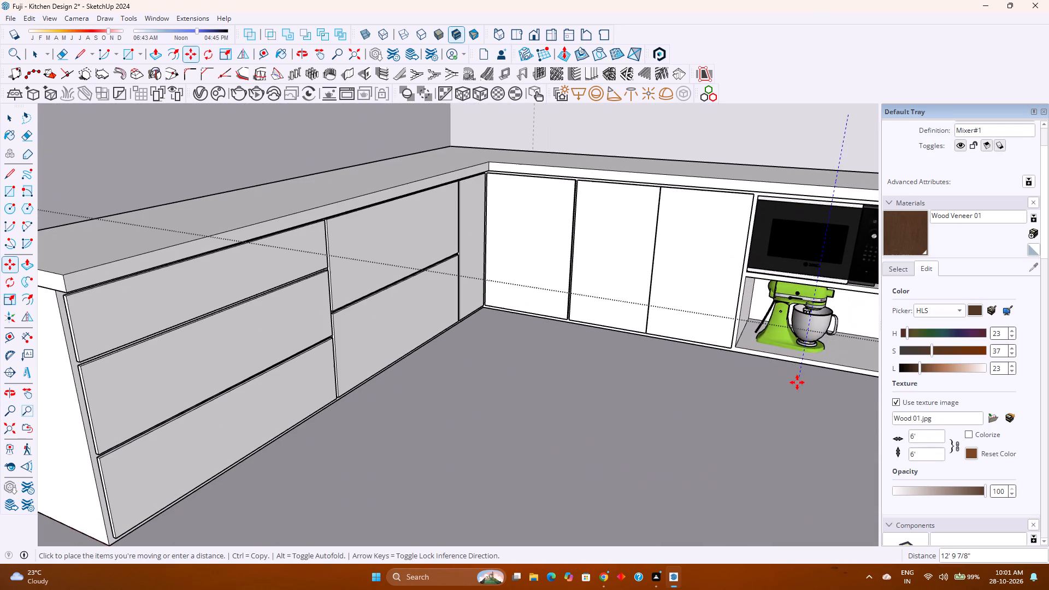
shift+middle_drag(723, 398, 402, 467)
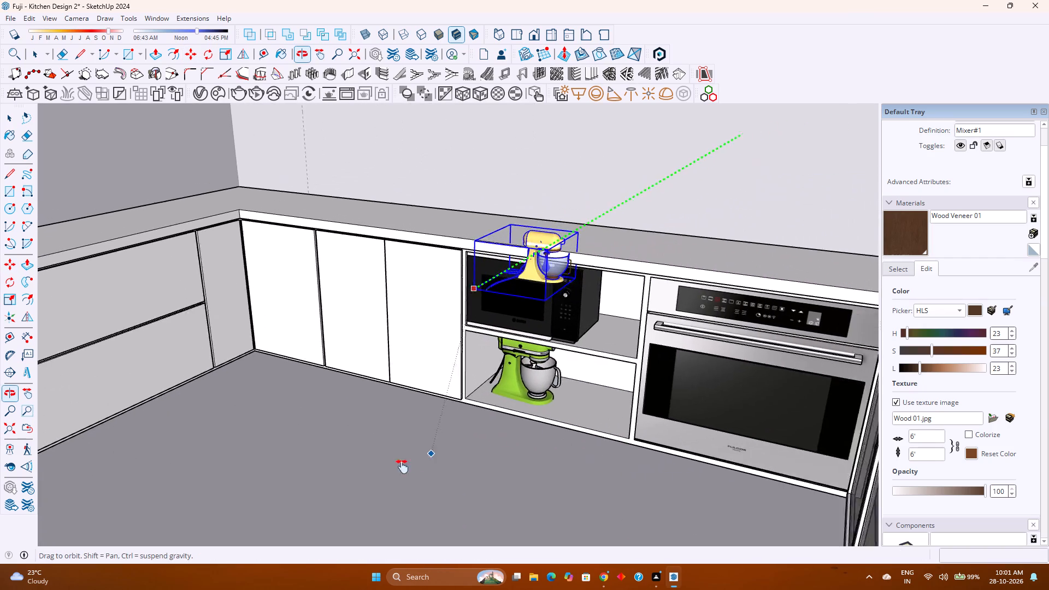
shift+middle_drag(402, 467, 372, 481)
scroll(396, 463, up, 8)
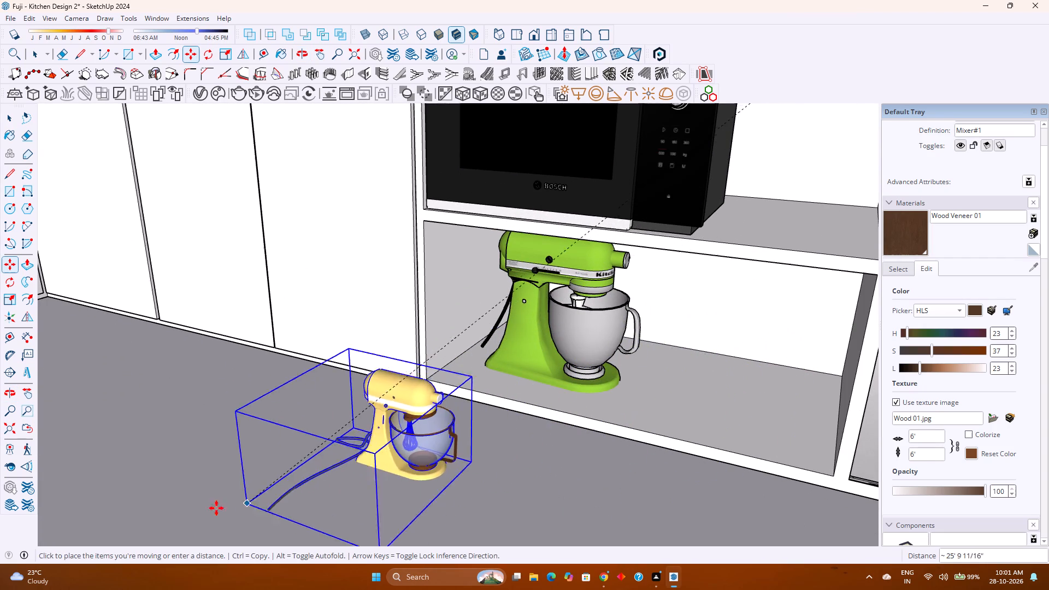
click(175, 514)
Scale the yellow mixer up uniformly by about 1.38 to bring it closer to the green mixer's size.
scroll(219, 480, down, 2)
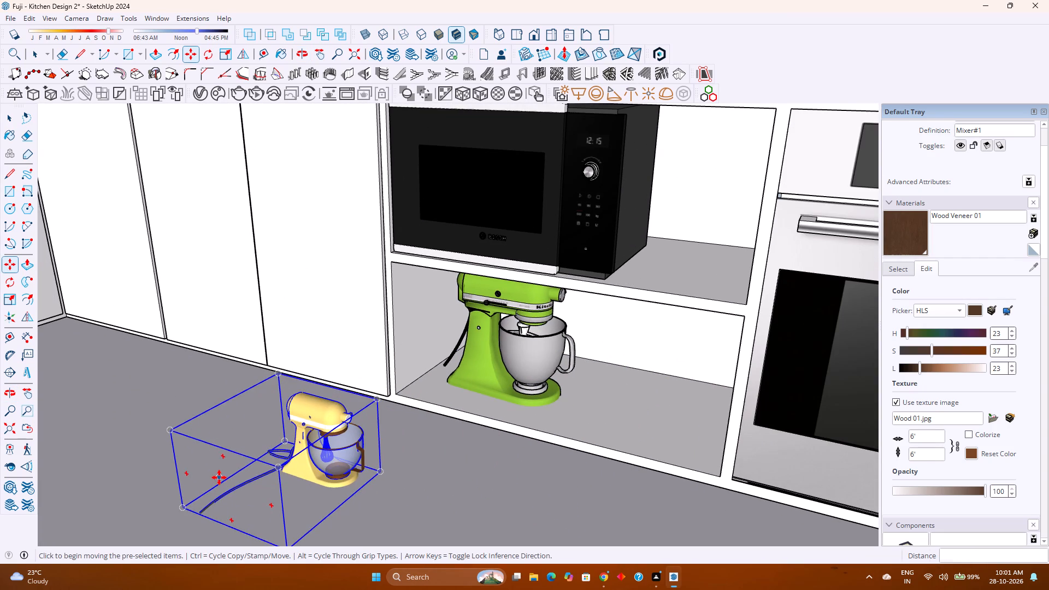
key(s)
click(380, 401)
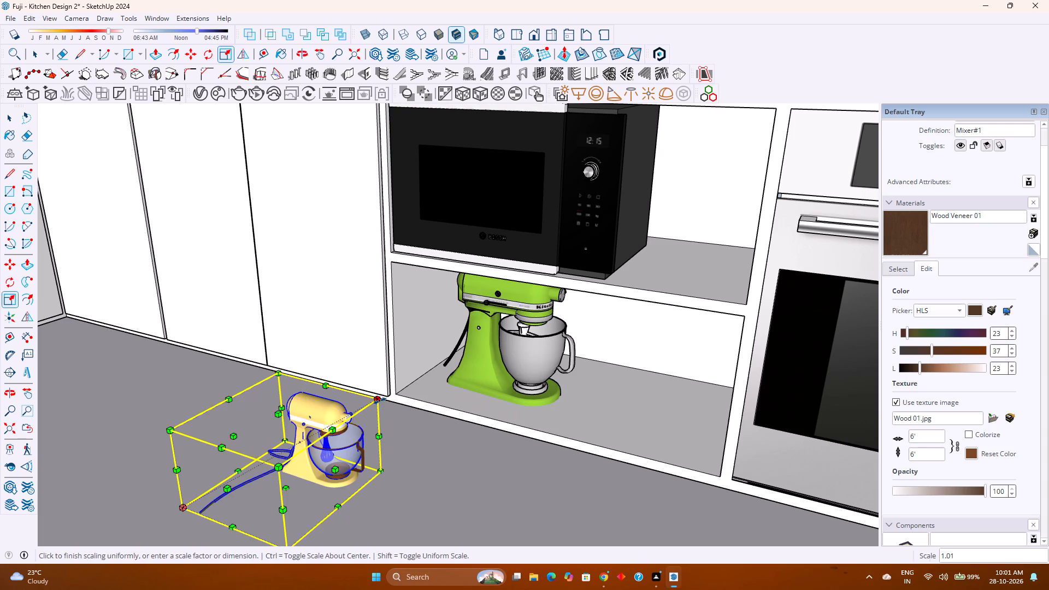
click(452, 371)
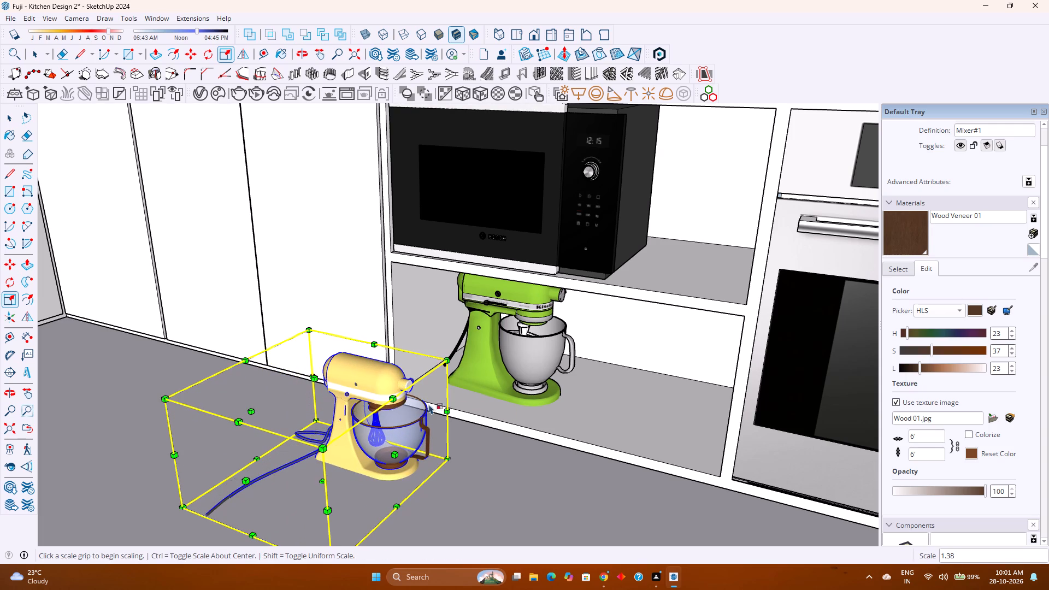
Flip the yellow mixer about its green-axis plane.
scroll(227, 199, down, 3)
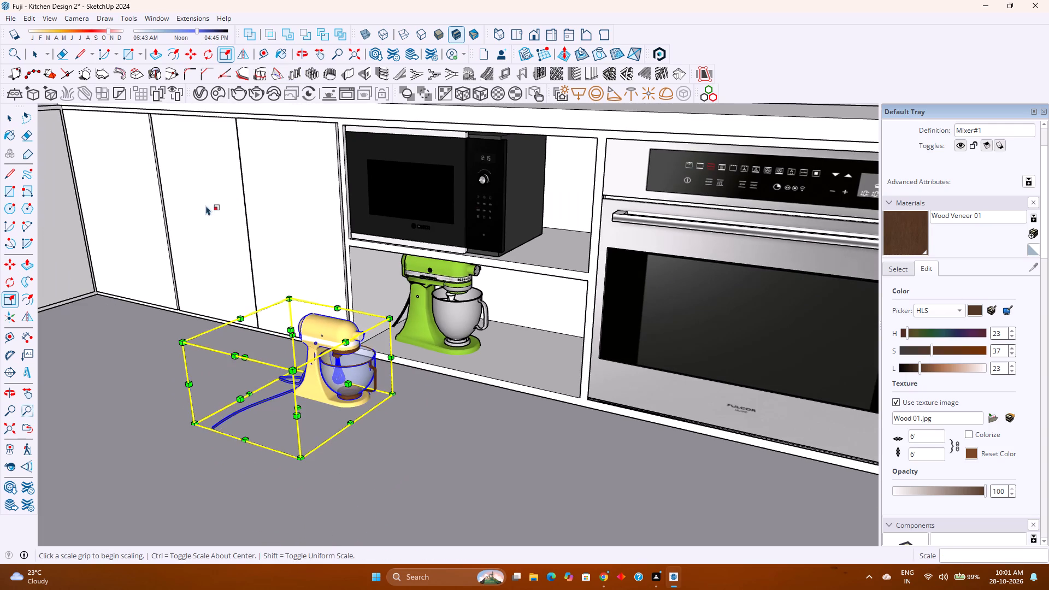
click(246, 50)
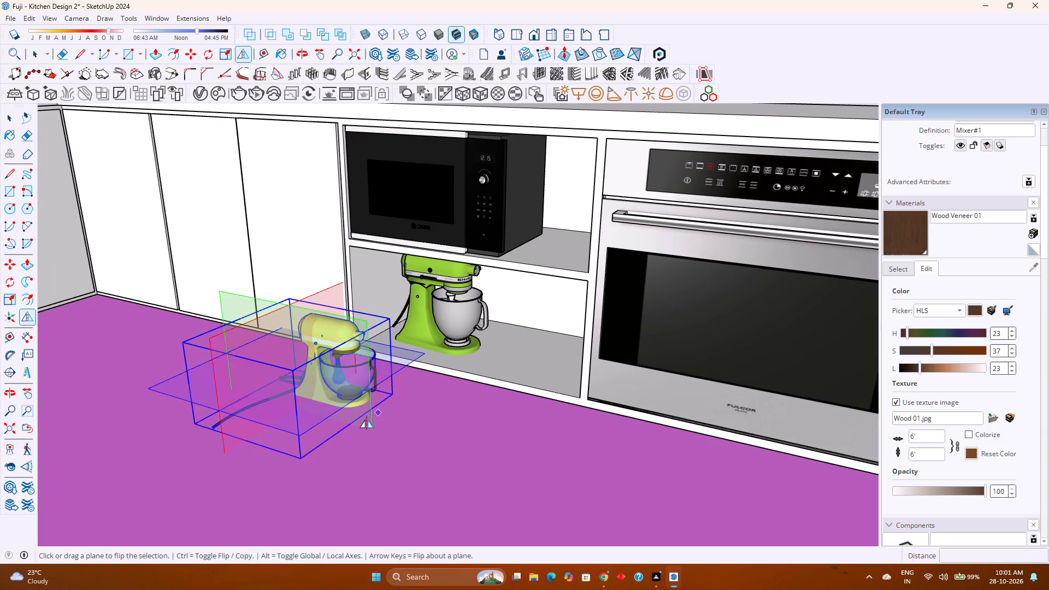
click(373, 421)
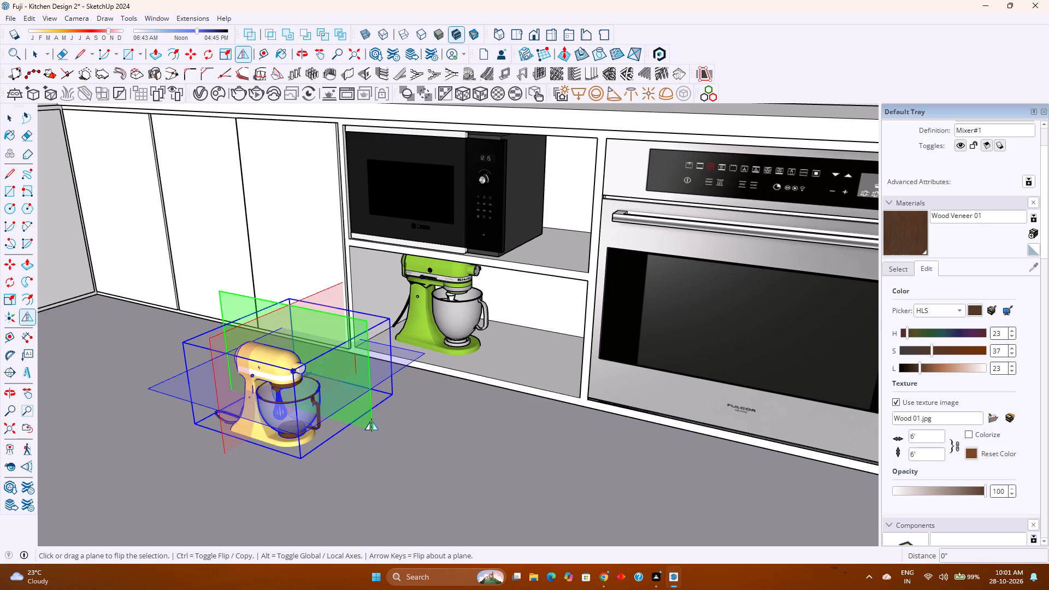
Delete the green stand mixer from the lower open shelf.
key(space)
click(449, 303)
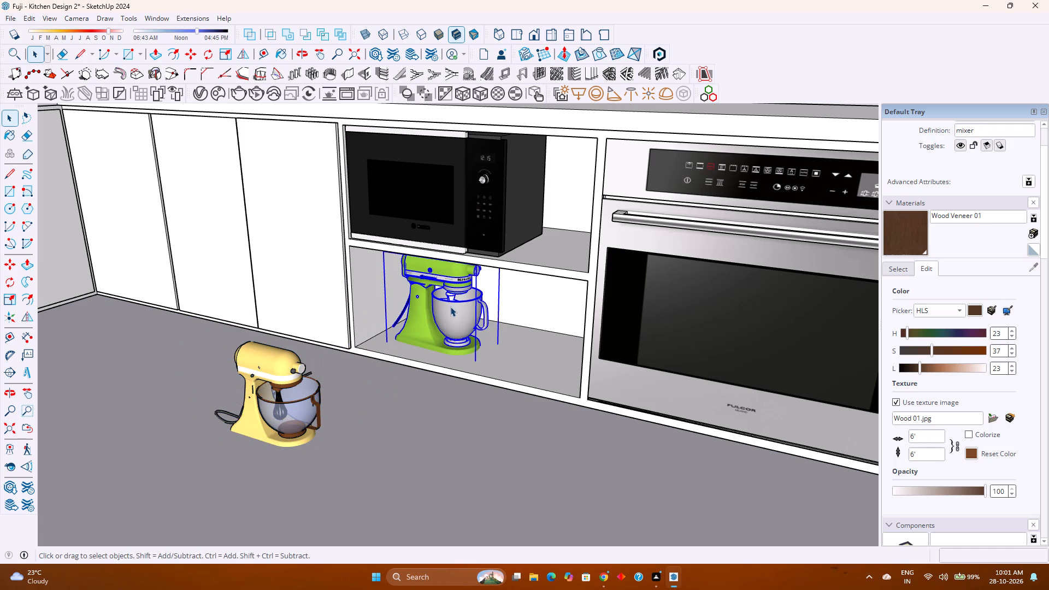
key(Delete)
Rotate the yellow mixer 90° on the floor about its bottom front corner so its bowl faces out of the cabinet.
click(304, 399)
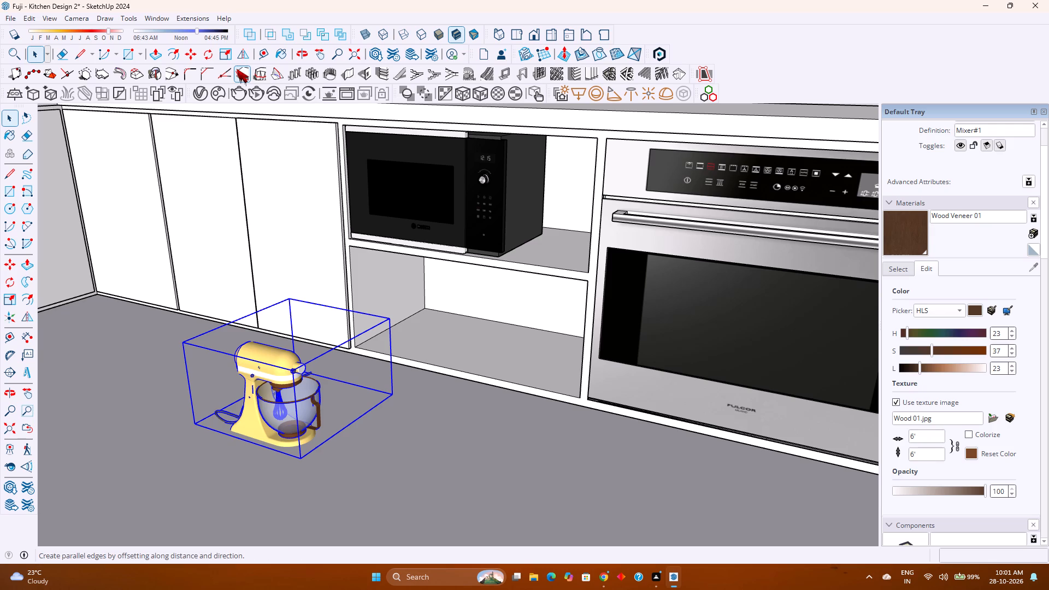
click(211, 56)
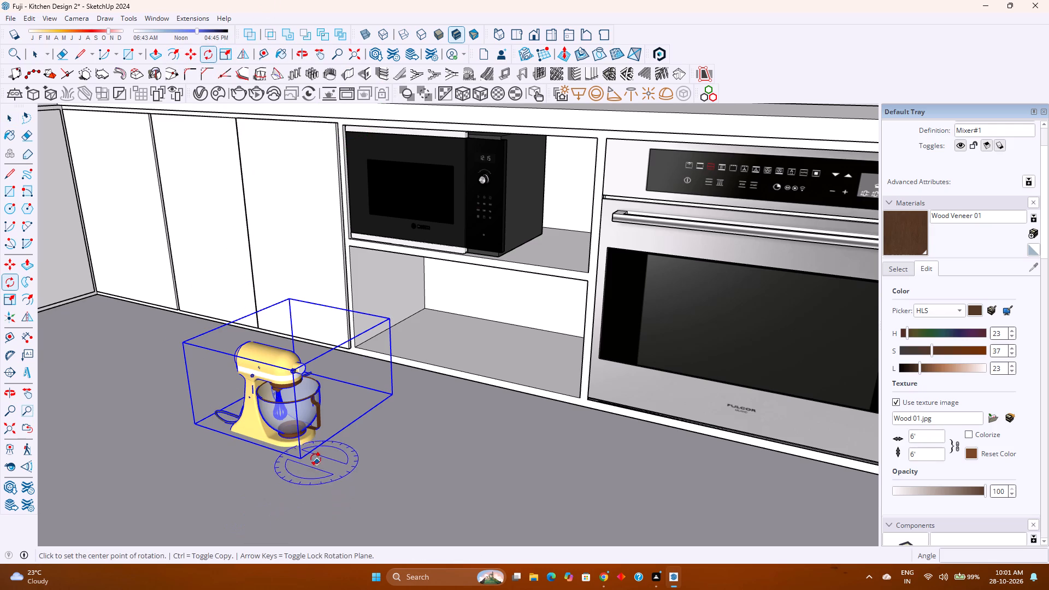
click(302, 458)
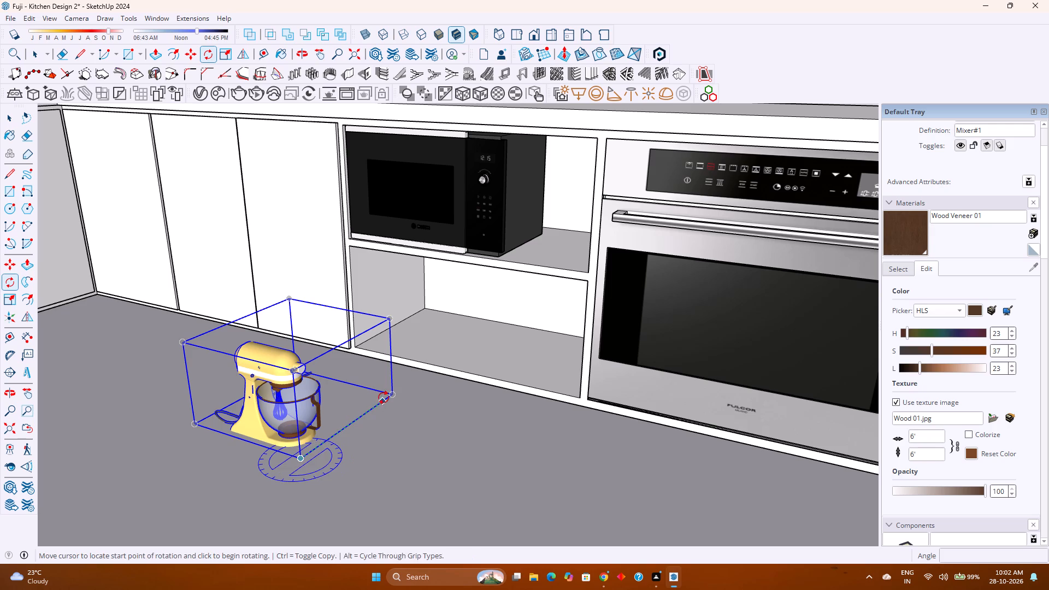
click(393, 393)
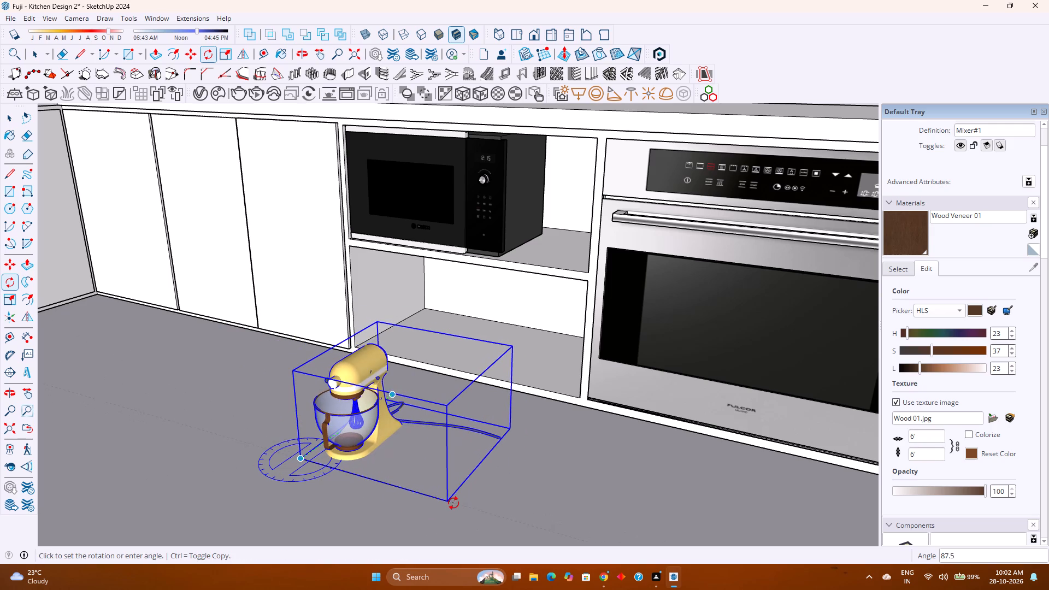
click(446, 508)
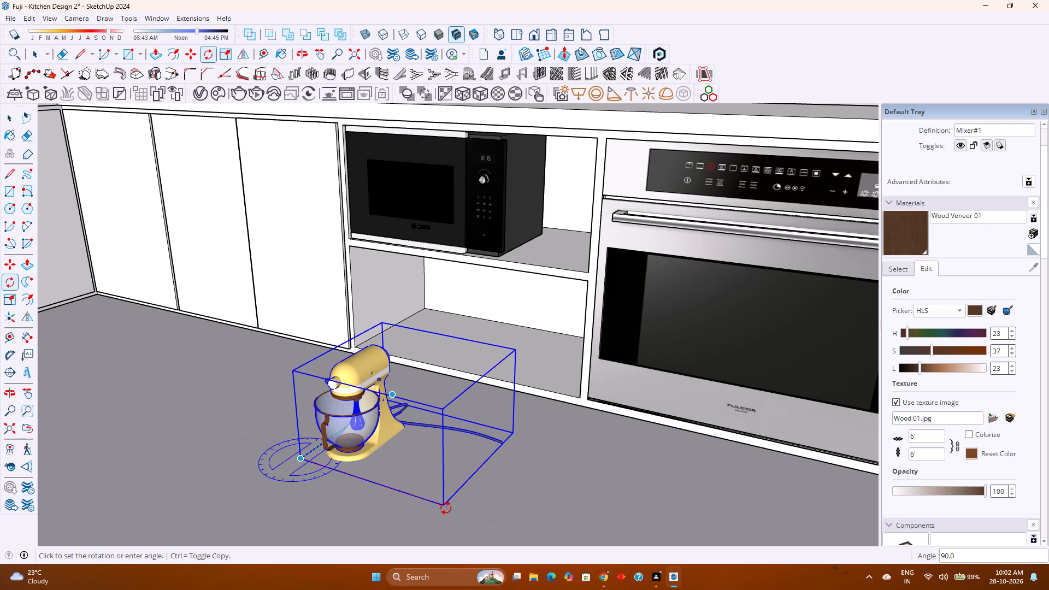
Move the yellow mixer by its bottom corner onto the front edge of the lower open shelf below the microwave.
key(m)
click(446, 508)
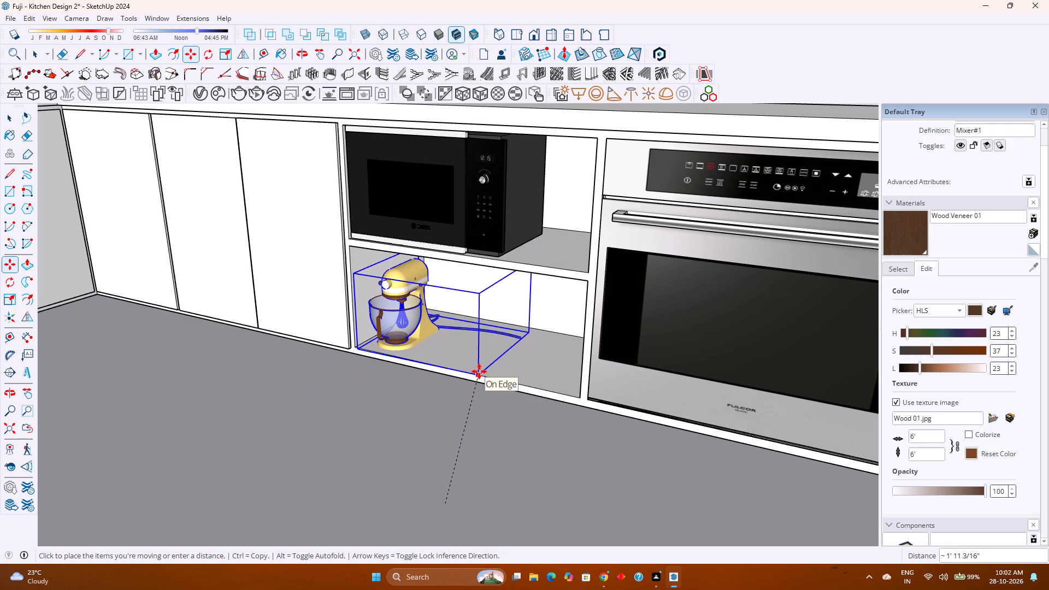
click(479, 371)
Stretch the yellow mixer on the shelf by about 1.10 along red, 1.16 along blue and 1.1 along green, then deselect it.
scroll(337, 361, up, 1)
middle_drag(354, 355, 466, 311)
middle_click(466, 311)
shift+middle_drag(490, 303, 482, 306)
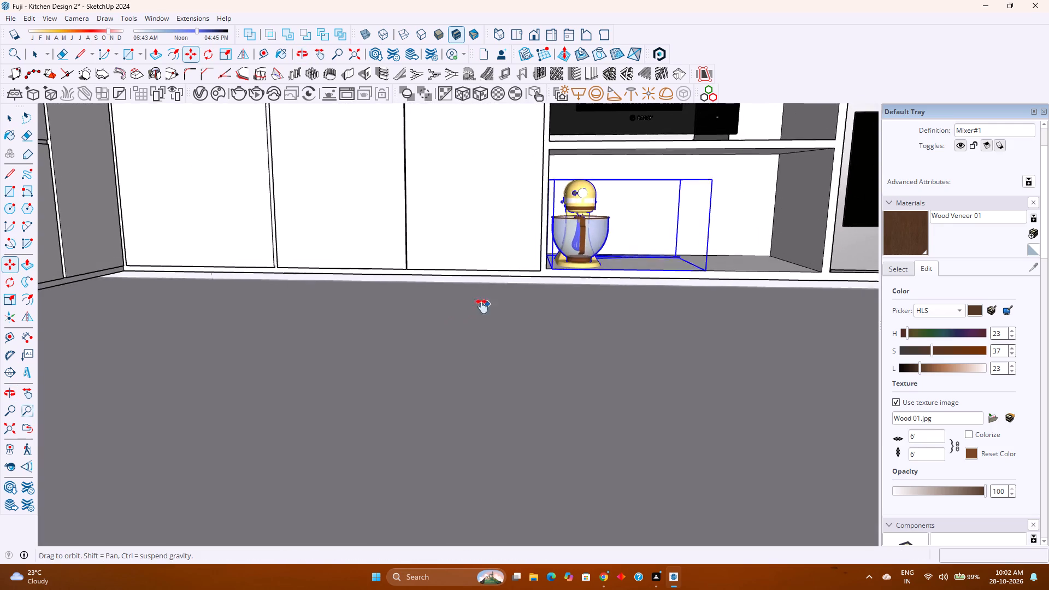
shift+middle_drag(482, 306, 242, 435)
shift+middle_click(242, 435)
key(s)
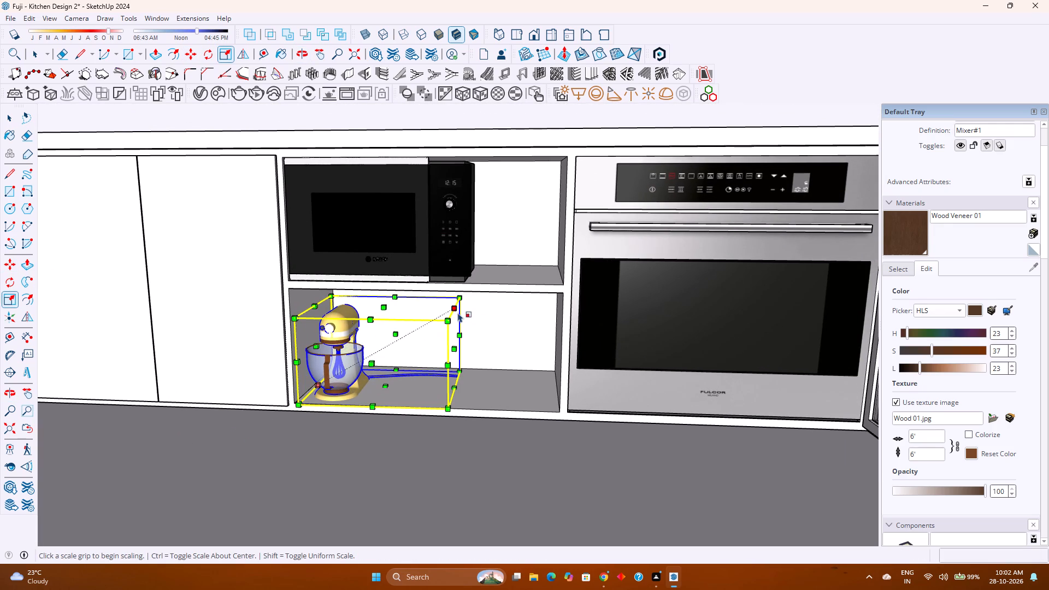
click(393, 334)
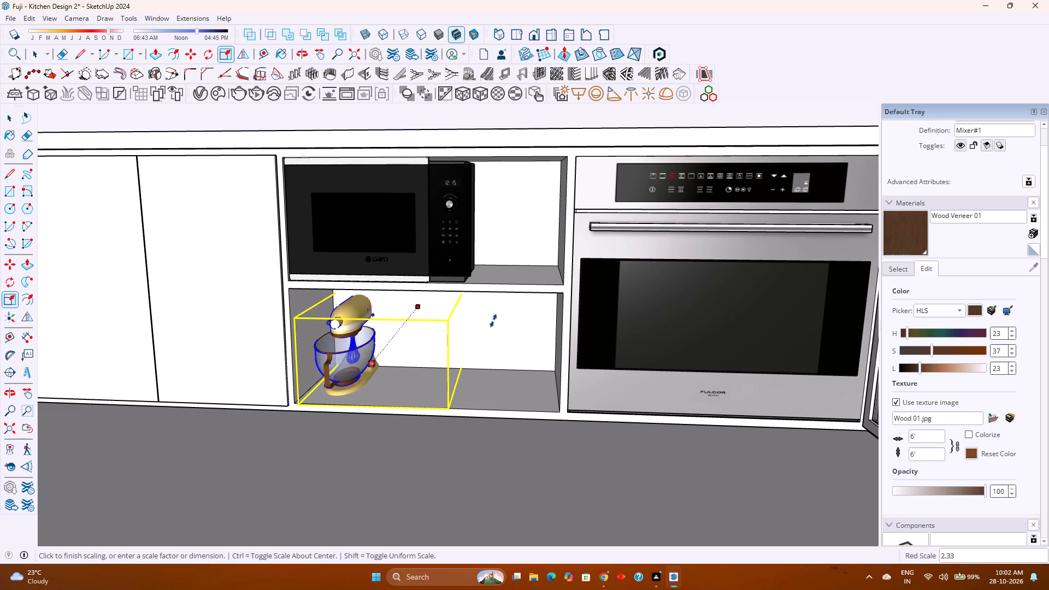
scroll(479, 344, up, 5)
middle_drag(478, 344, 449, 340)
middle_click(449, 340)
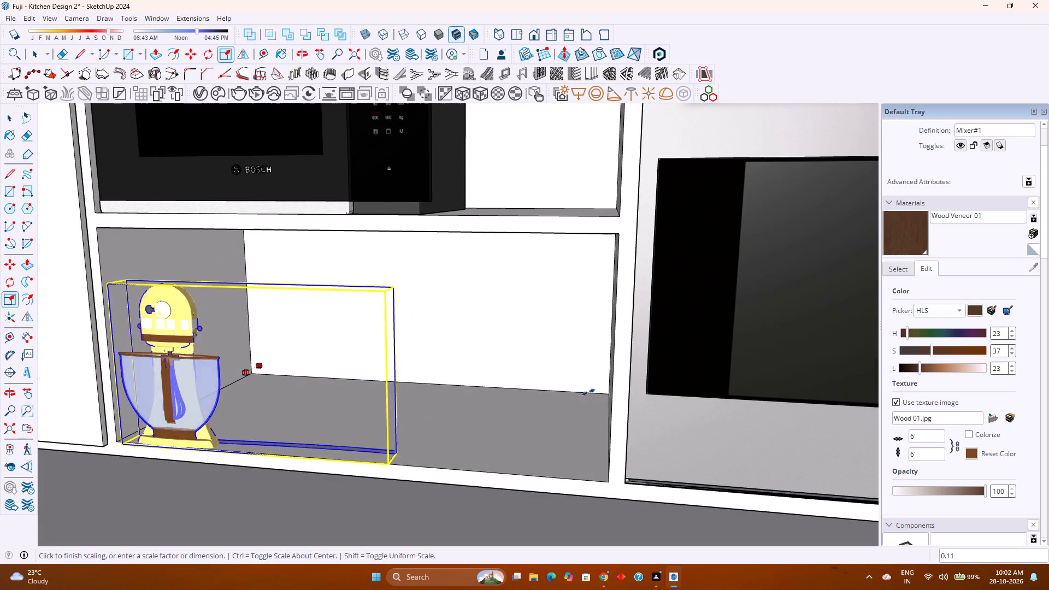
click(605, 392)
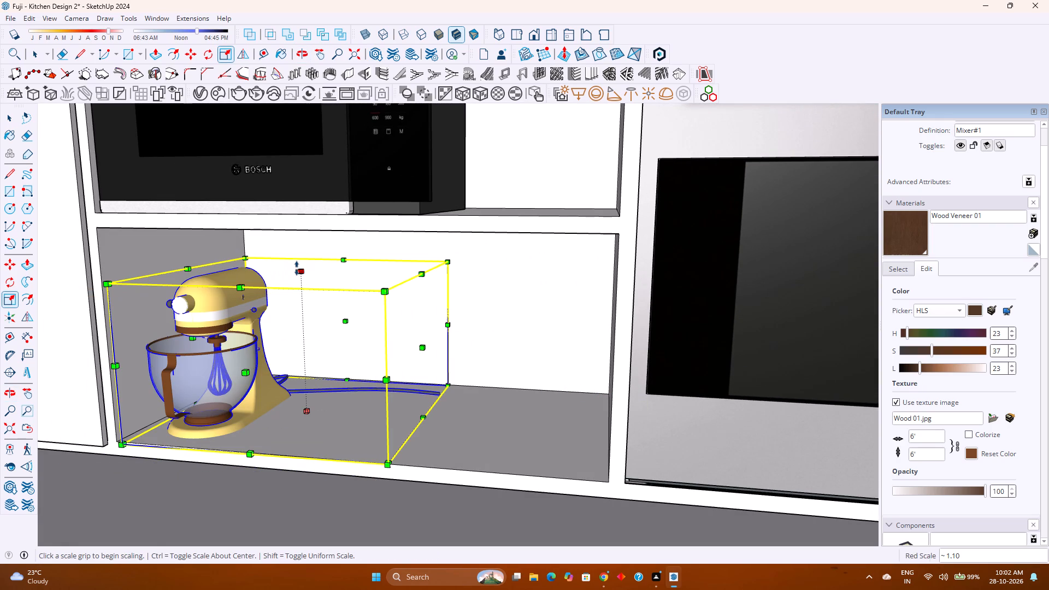
click(299, 269)
click(302, 248)
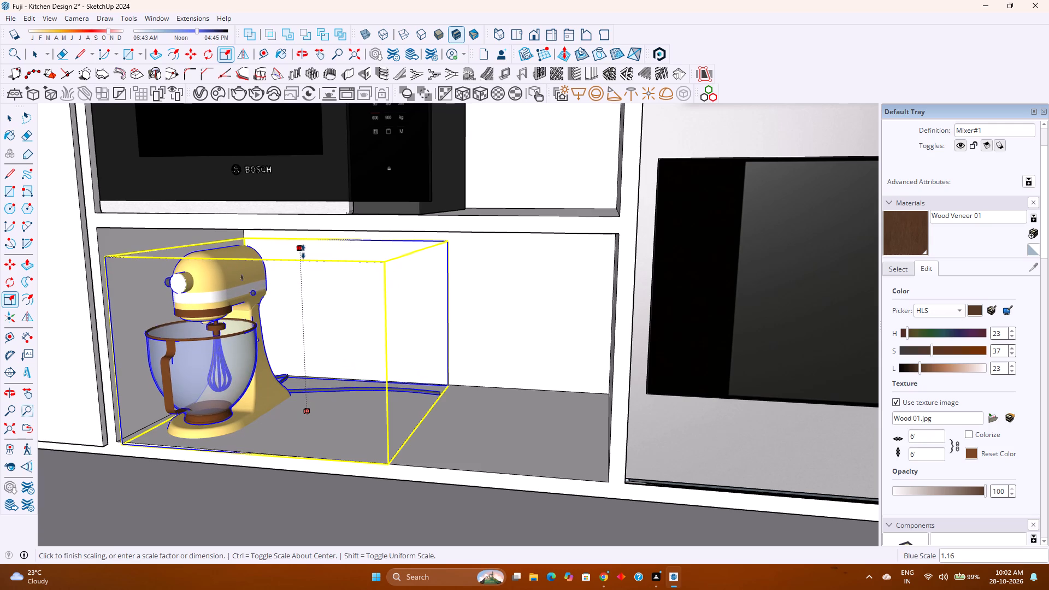
click(422, 333)
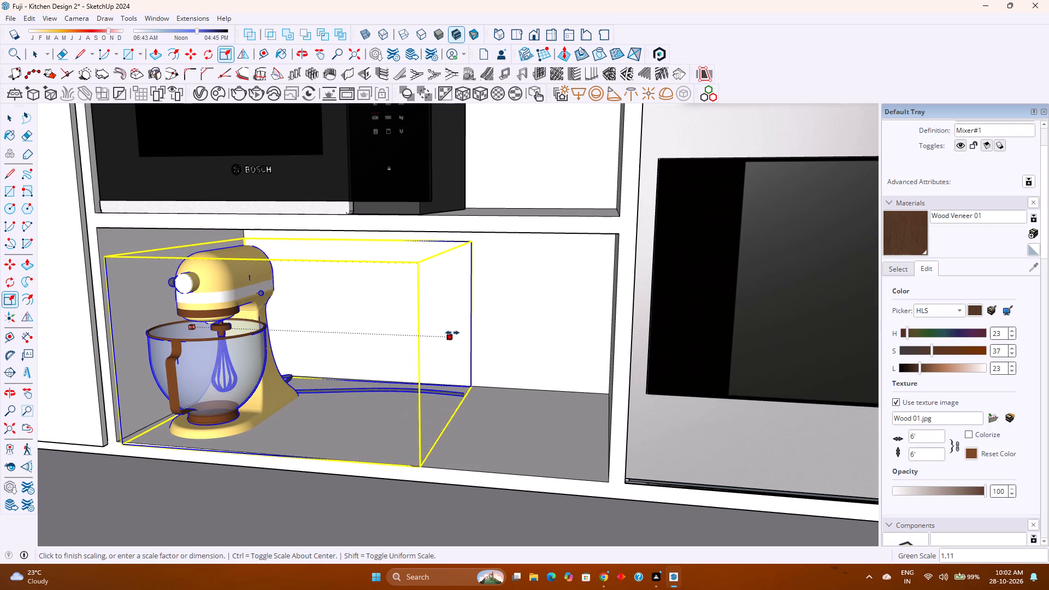
click(458, 333)
scroll(279, 410, down, 3)
middle_drag(279, 409, 344, 382)
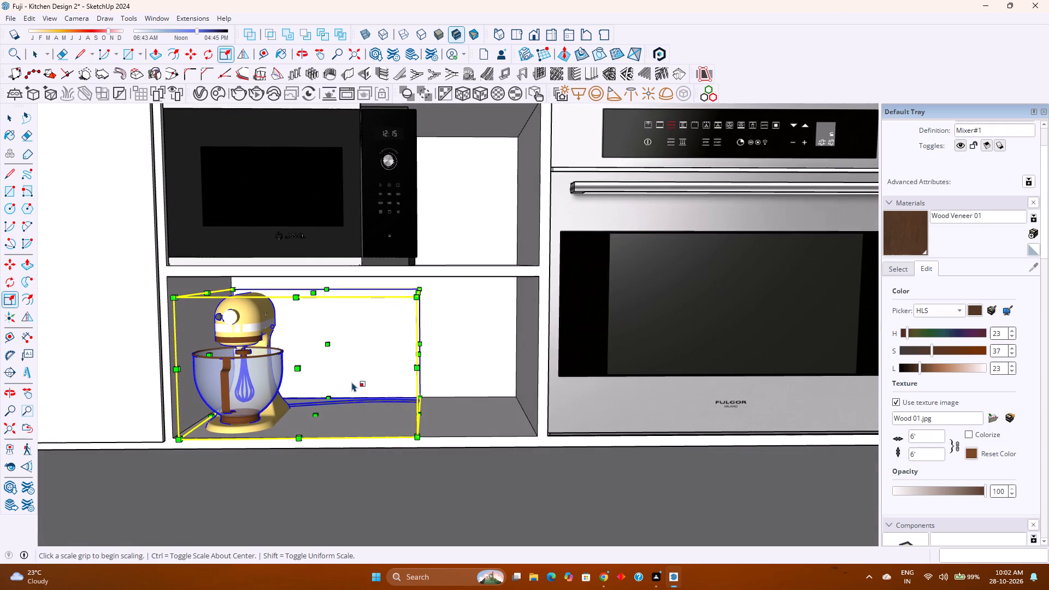
key(space)
key(Escape)
Search 3D Warehouse for "kitchen bottles".
scroll(339, 409, down, 7)
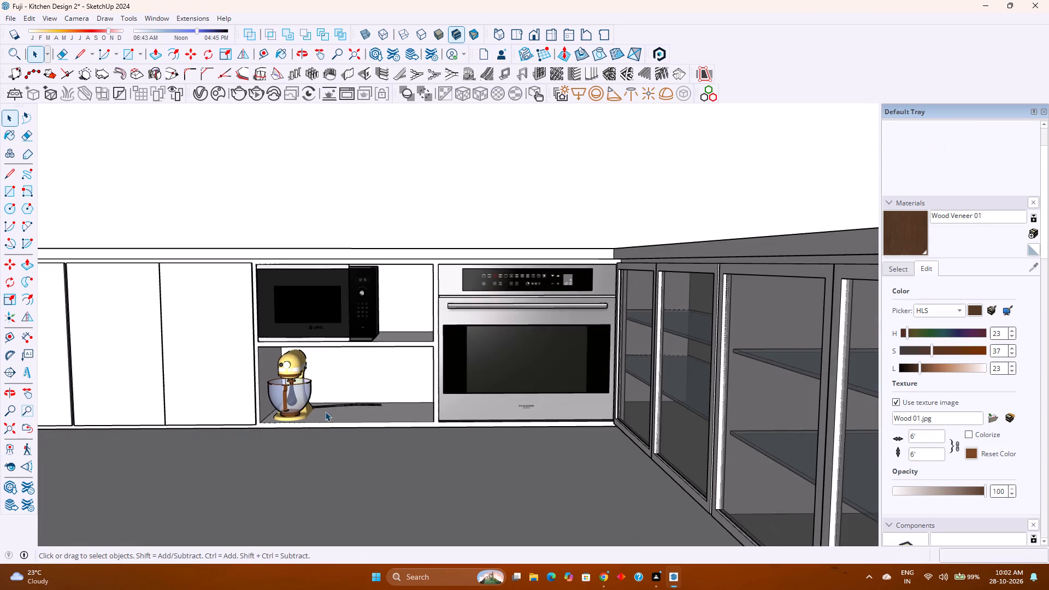
middle_drag(275, 408, 305, 402)
scroll(305, 402, down, 5)
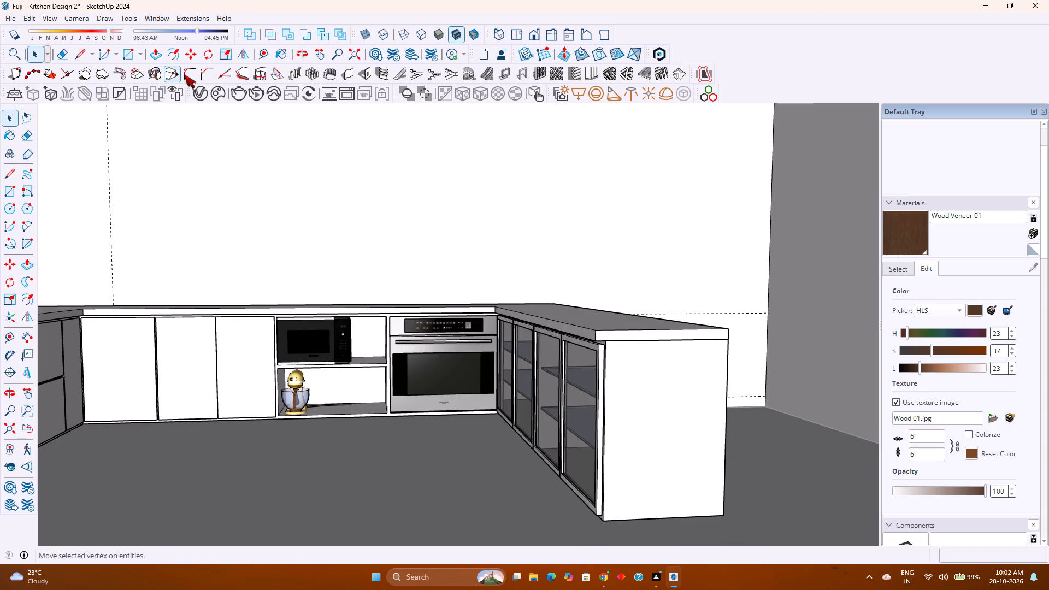
click(164, 16)
click(183, 99)
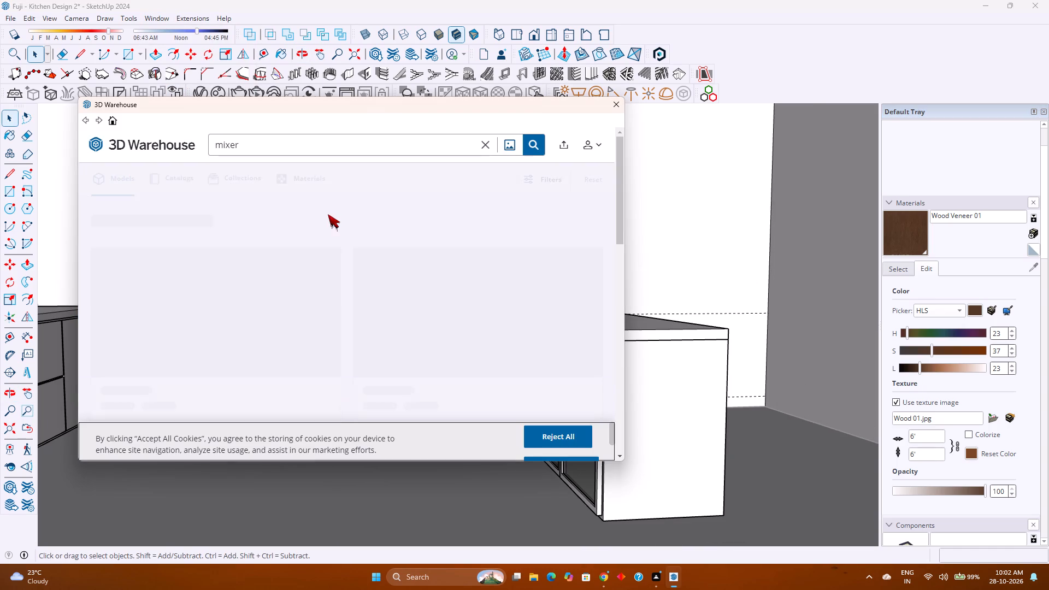
click(483, 143)
click(427, 144)
text(ki'c)
key(BackSpace)
text(tcehn)
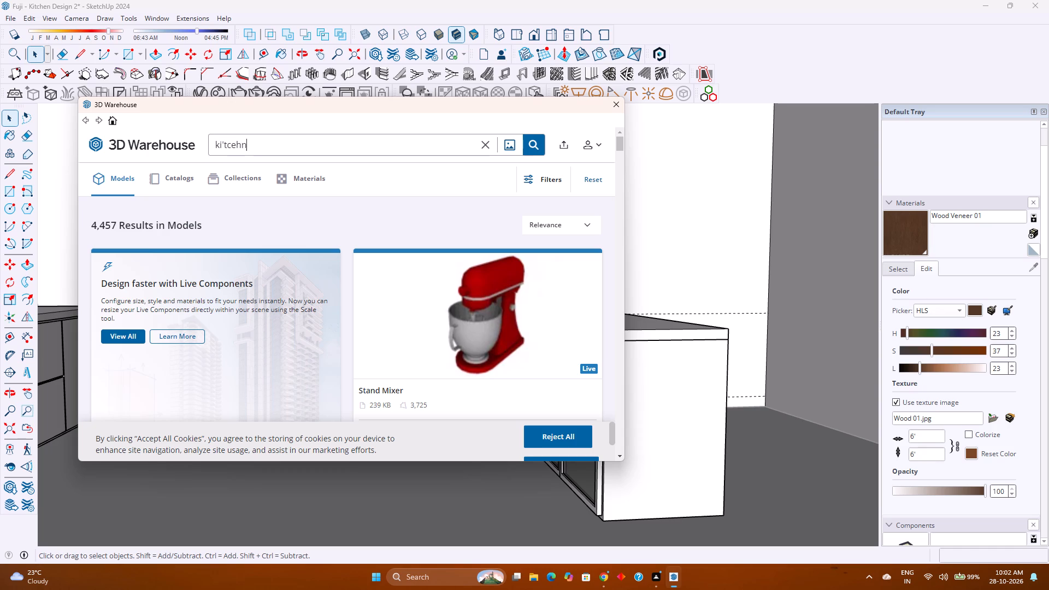
key(BackSpace)
key(BackSpace)
key(BackSpace)
key(BackSpace)
key(BackSpace)
key(BackSpace)
text(tcehn)
key(space)
key(BackSpace)
key(BackSpace)
key(BackSpace)
key(BackSpace)
text(hen bottl)
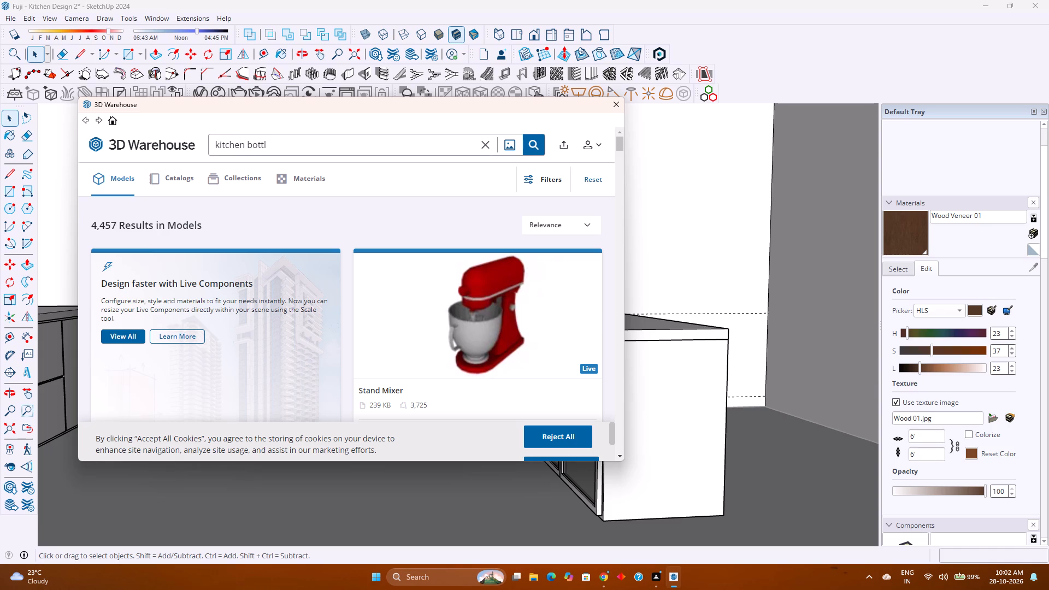
text(es)
key(Return)
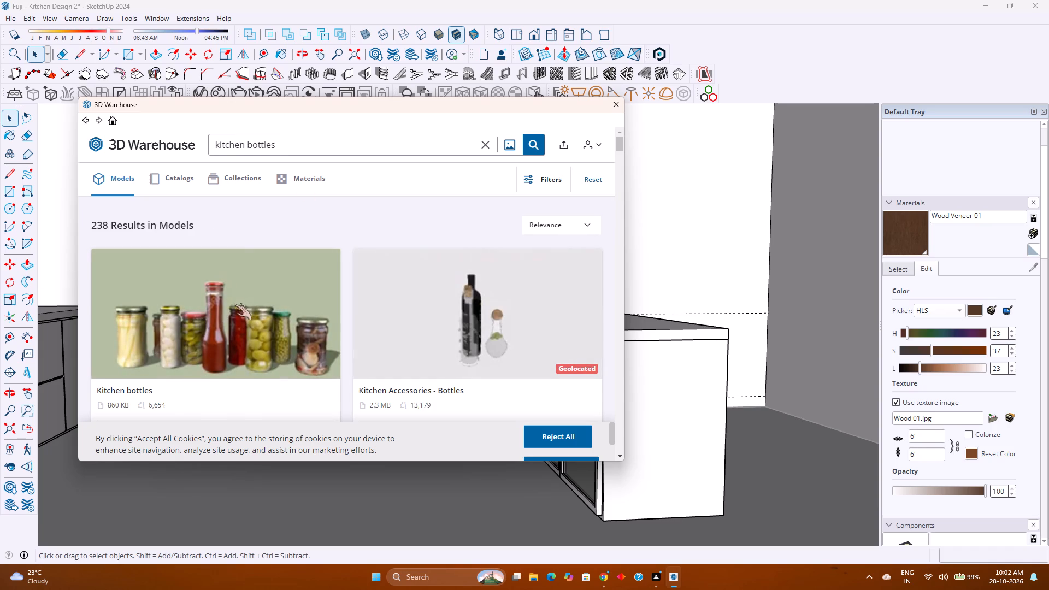
Browse the kitchen bottles results for a model suited to the open shelf.
scroll(234, 304, down, 10)
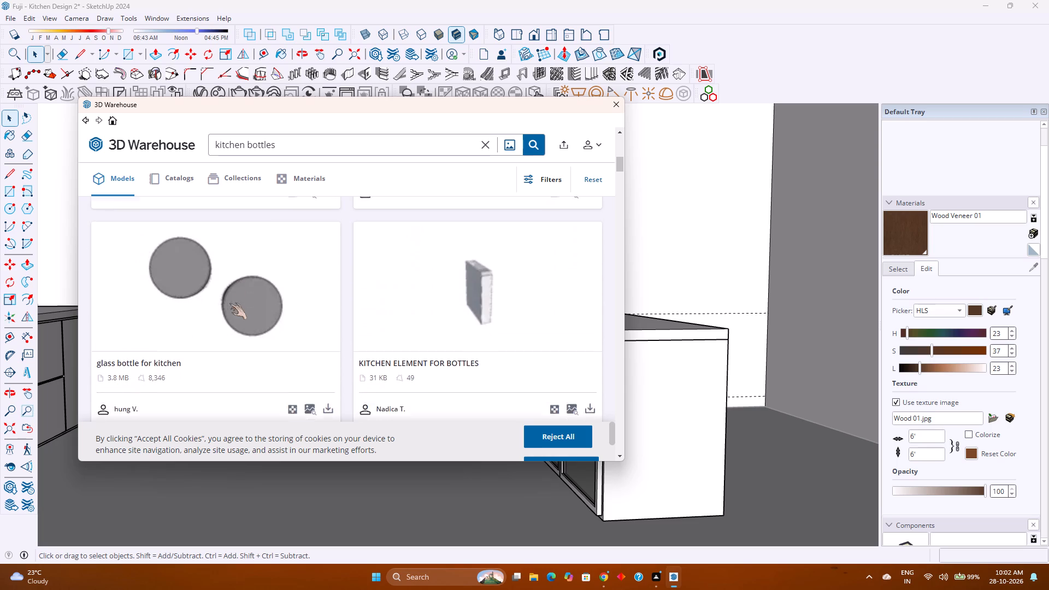
scroll(229, 303, down, 9)
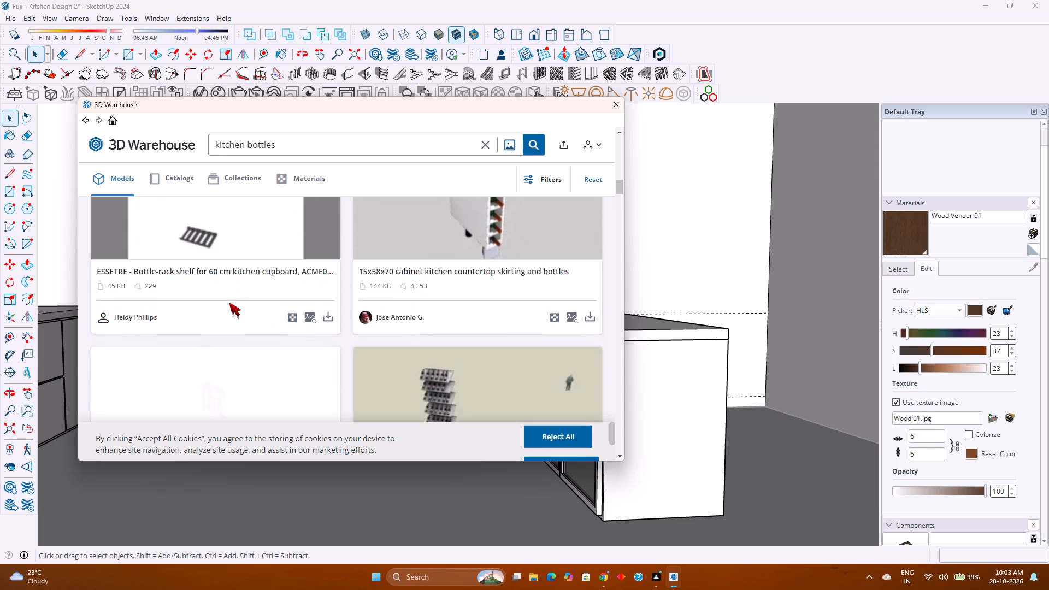
scroll(229, 302, down, 9)
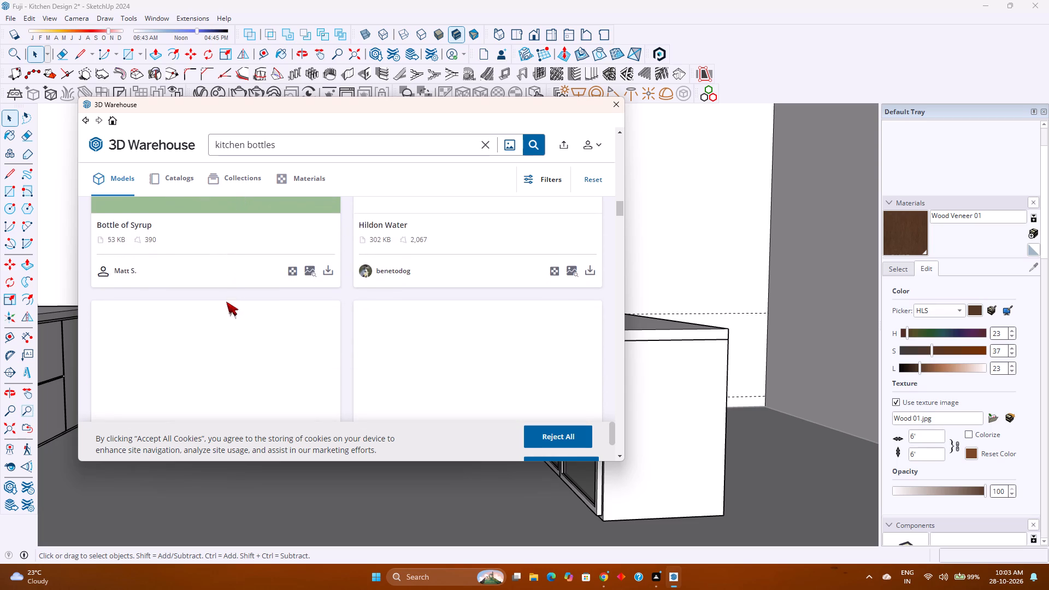
scroll(226, 302, down, 1)
Search 3D Warehouse for "kitchen accessories" instead.
click(300, 143)
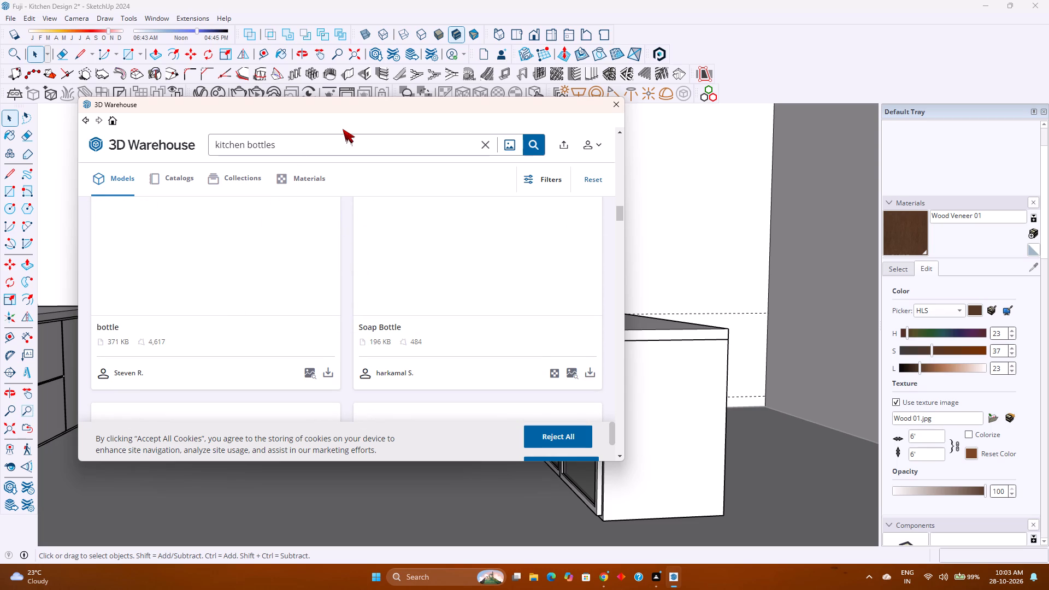
key(BackSpace)
key(BackSpace)
key(BackSpace)
key(BackSpace)
key(BackSpace)
key(BackSpace)
key(BackSpace)
text(access)
text(ories)
key(Return)
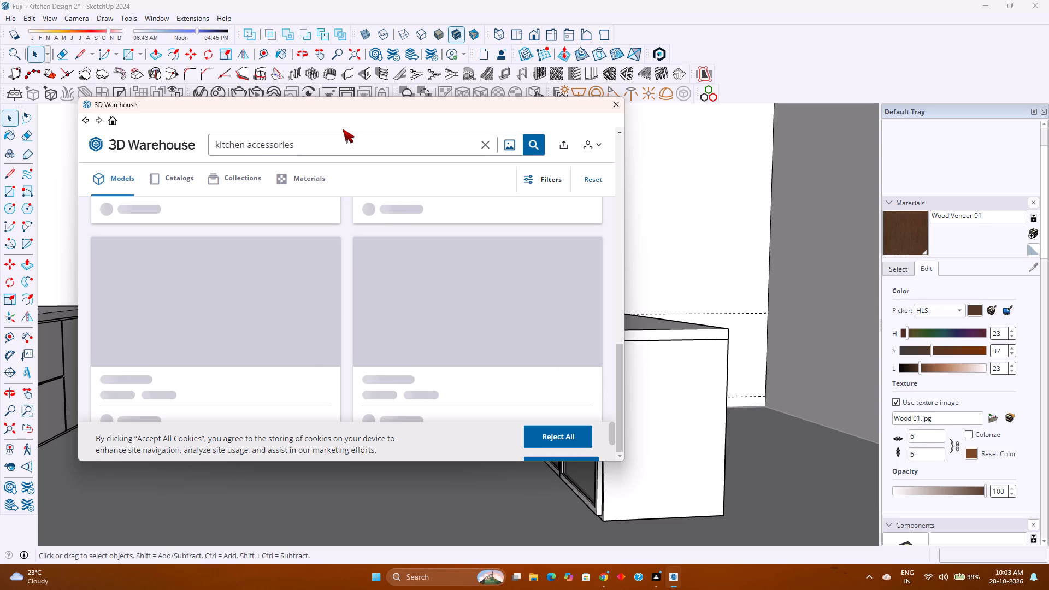
Load the 4.7 MB "kitchen accessories" model with clipboard, round cutting board, glass jars and mortar directly into the kitchen model.
drag(620, 356, 632, 318)
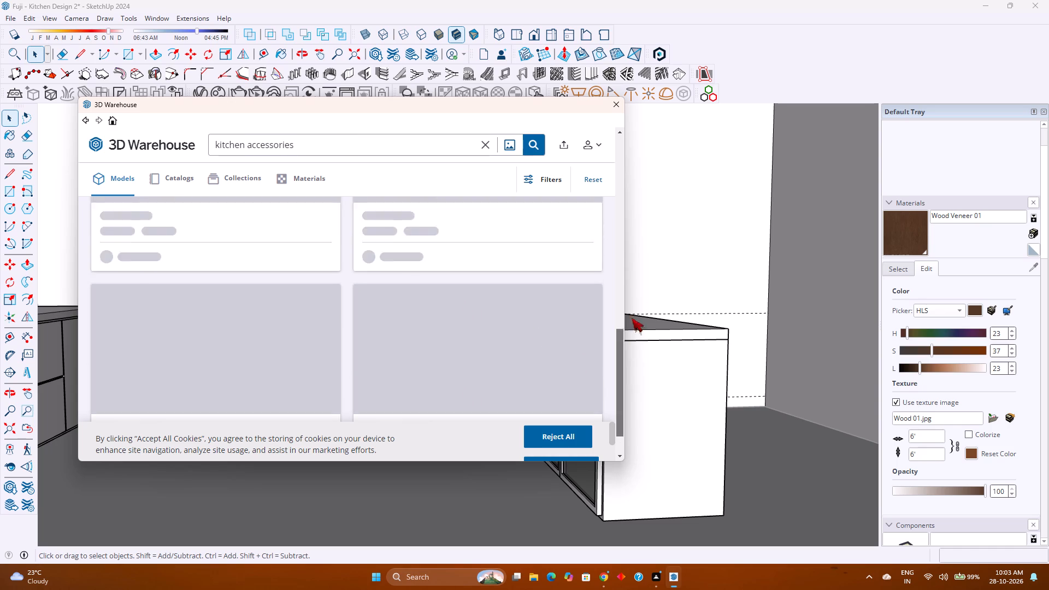
drag(632, 318, 624, 128)
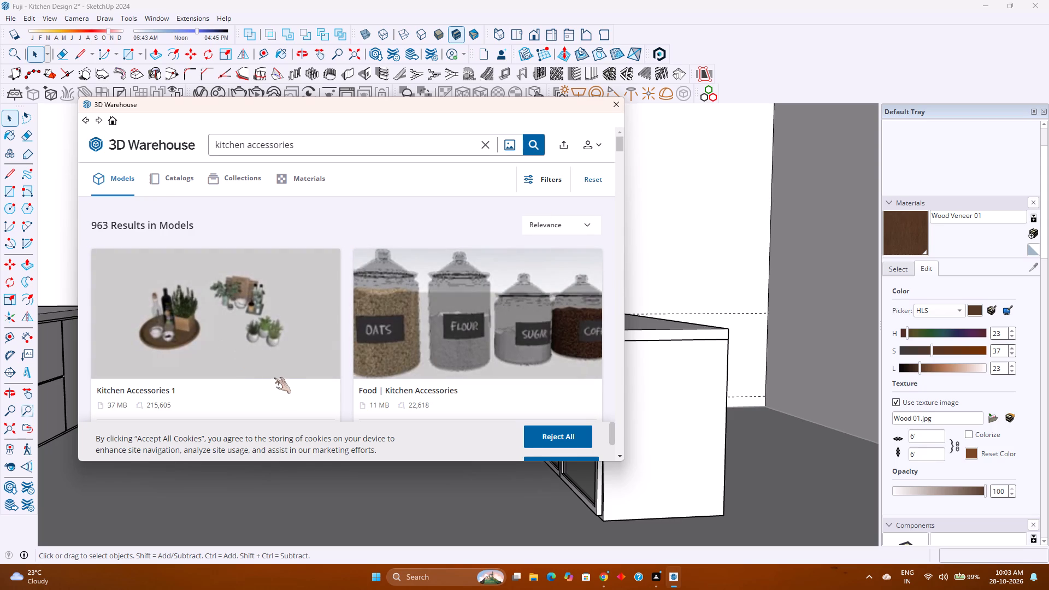
scroll(245, 357, down, 5)
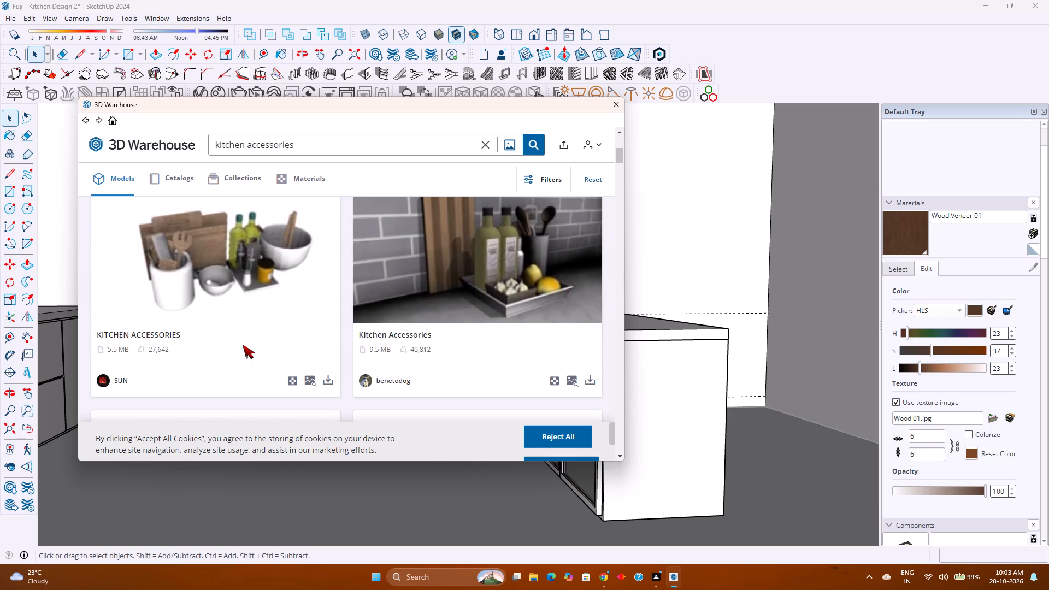
scroll(242, 343, down, 8)
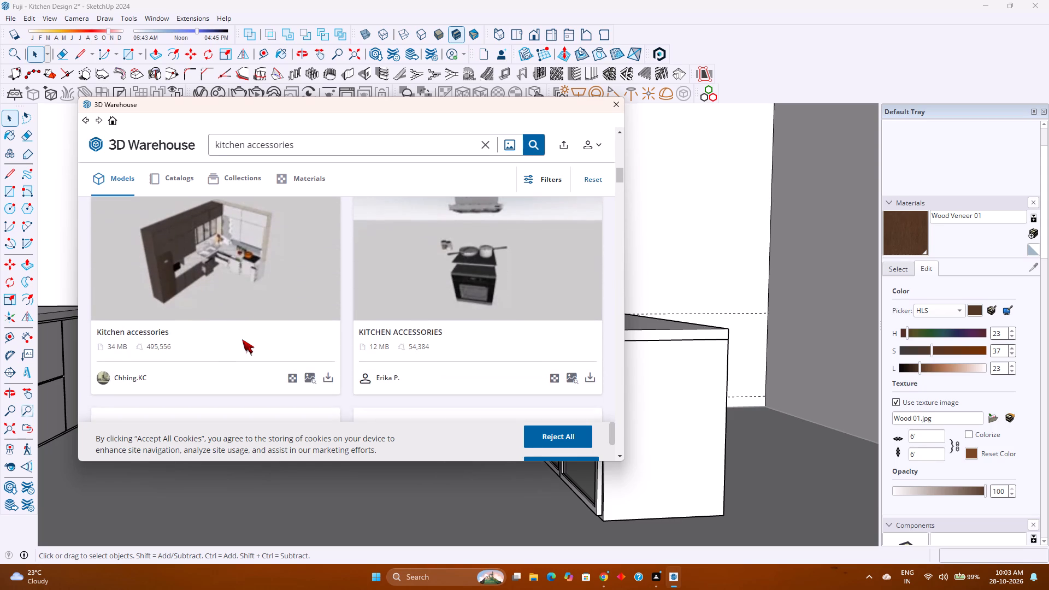
scroll(243, 339, down, 3)
scroll(186, 306, down, 2)
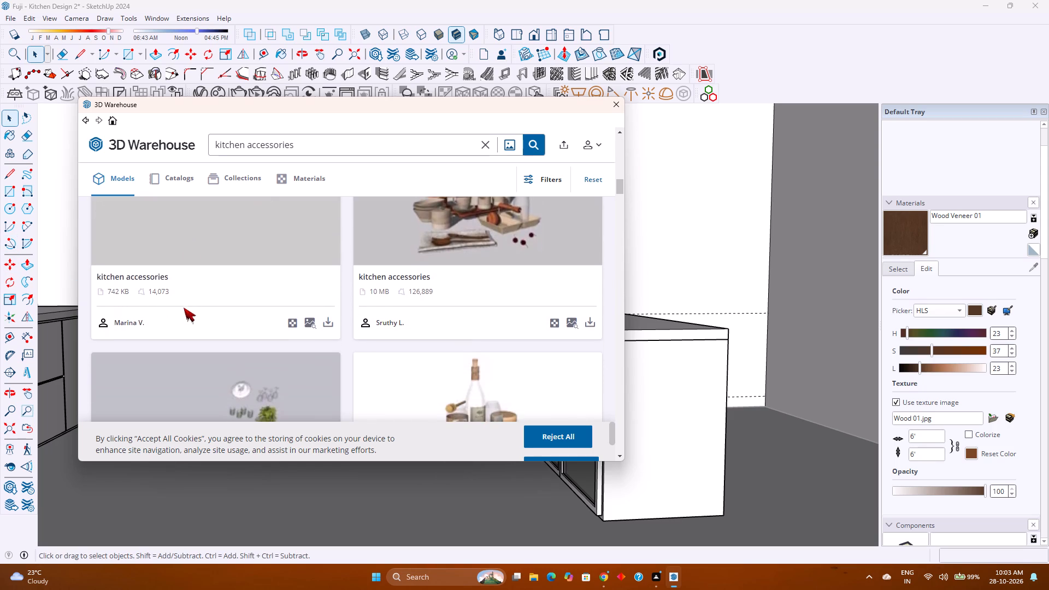
scroll(192, 320, down, 5)
scroll(219, 356, down, 4)
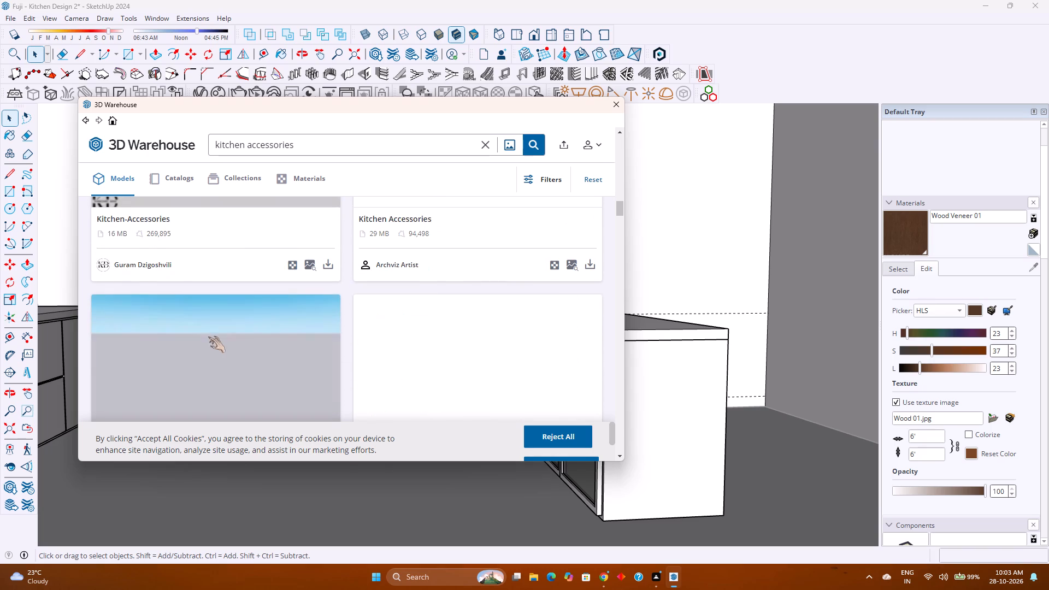
scroll(299, 358, down, 2)
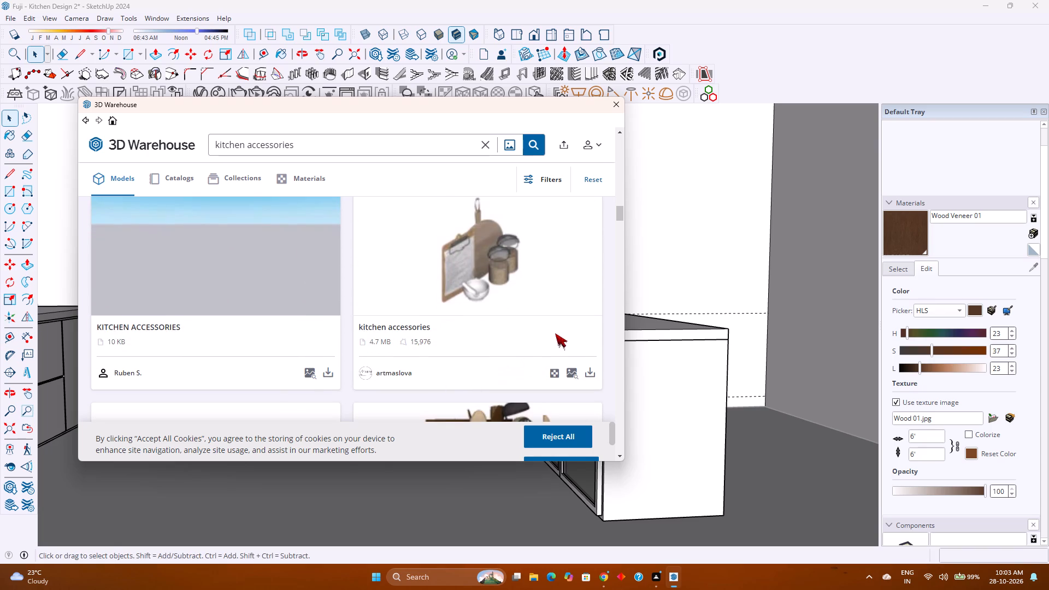
click(584, 372)
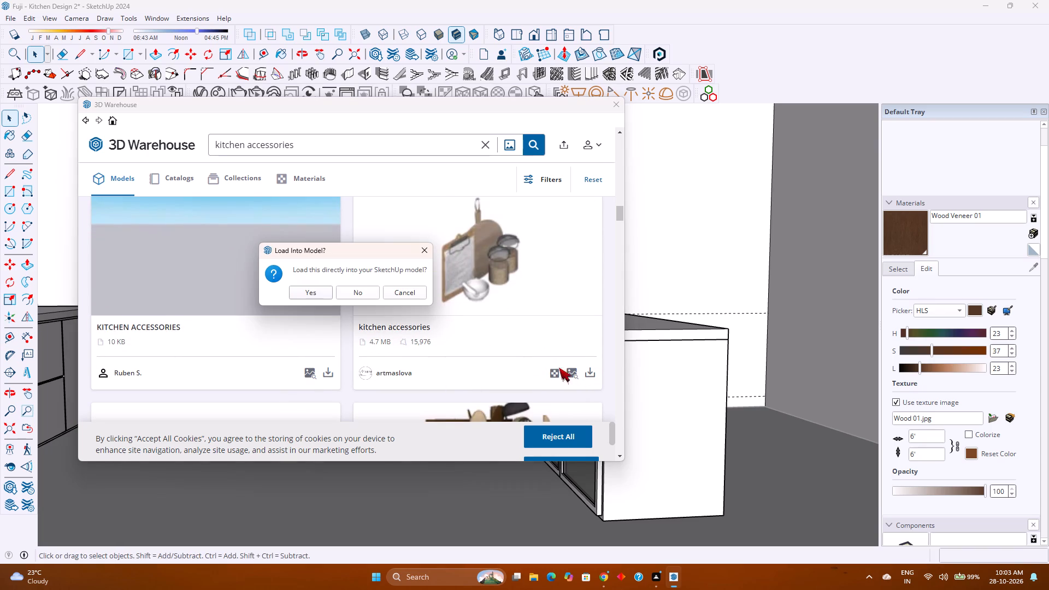
click(314, 291)
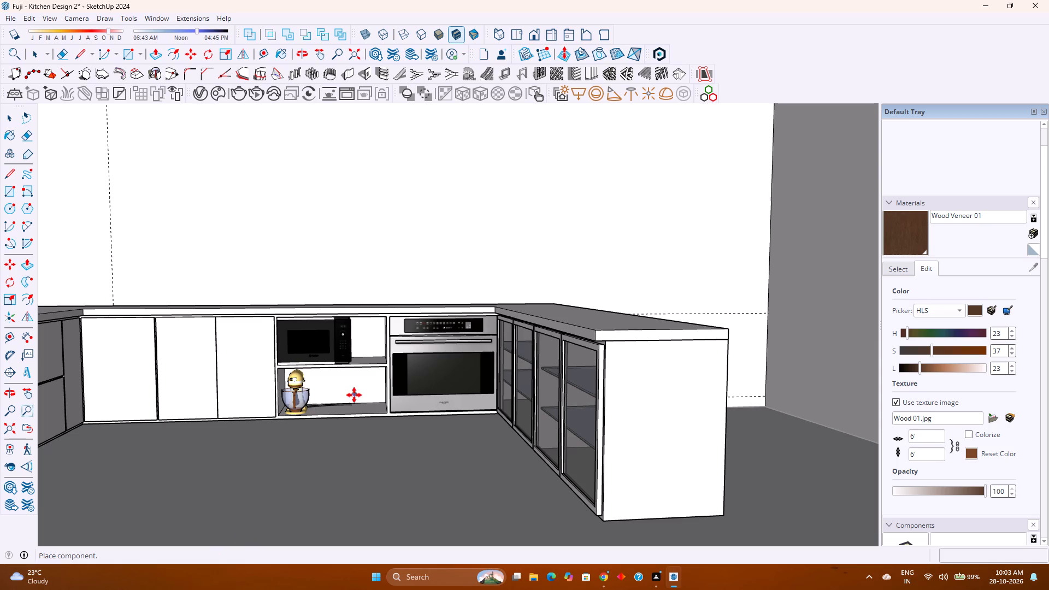
Place the kitchen accessories set on the front edge of the lower open shelf, beside the yellow mixer.
scroll(326, 417, up, 6)
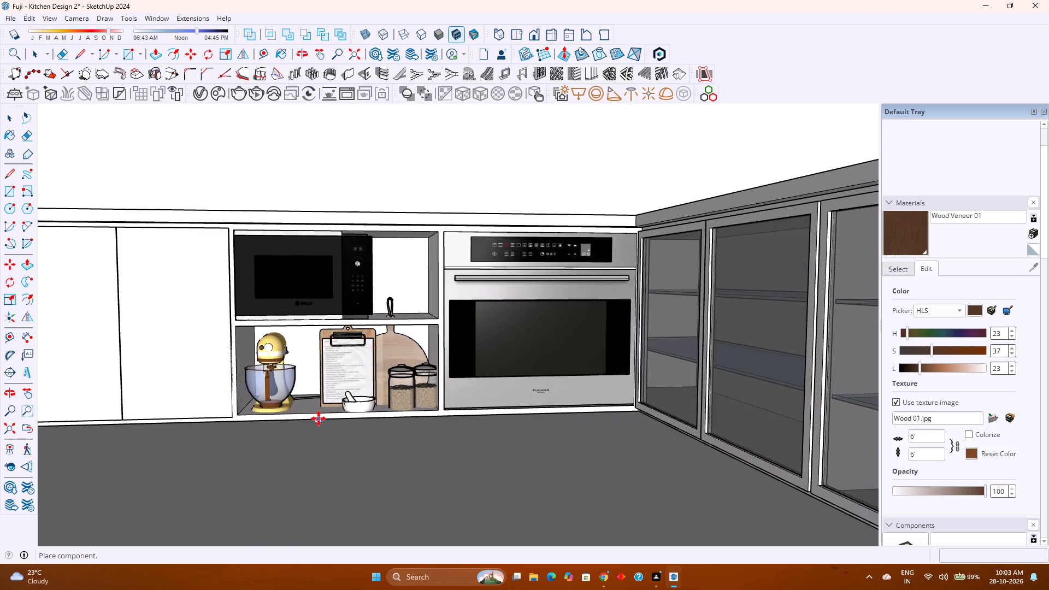
scroll(319, 418, up, 7)
click(297, 409)
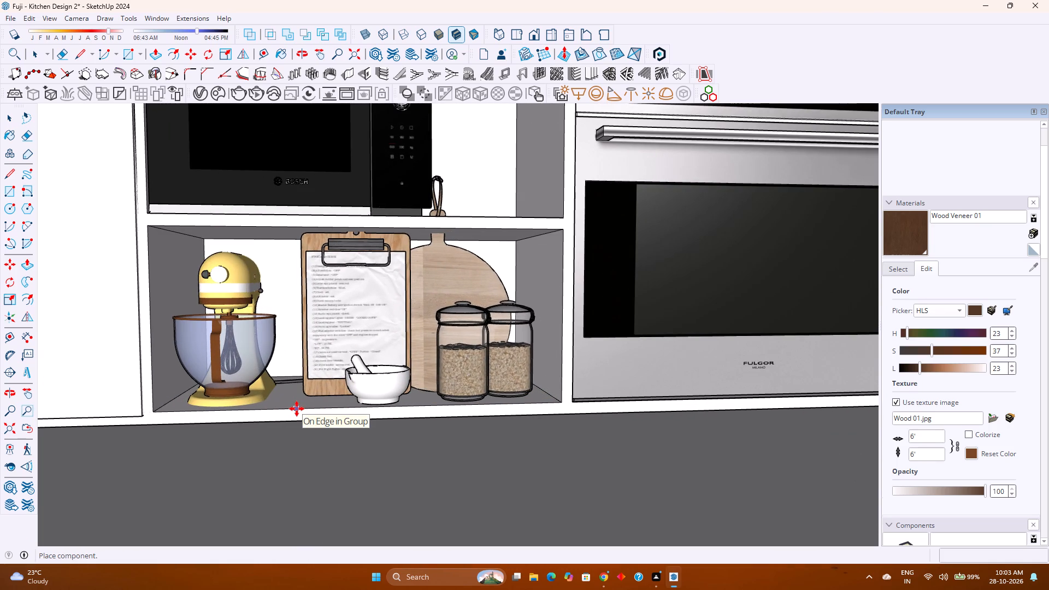
Scale the accessories set down to about 0.72 along red and 0.73 along blue so it fits under the microwave shelf.
key(s)
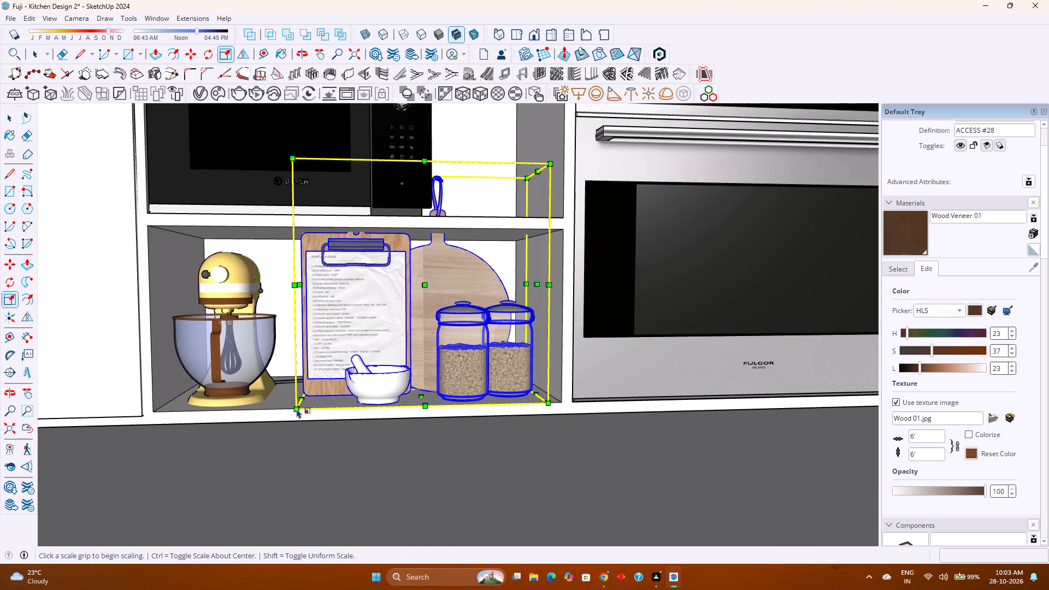
click(539, 174)
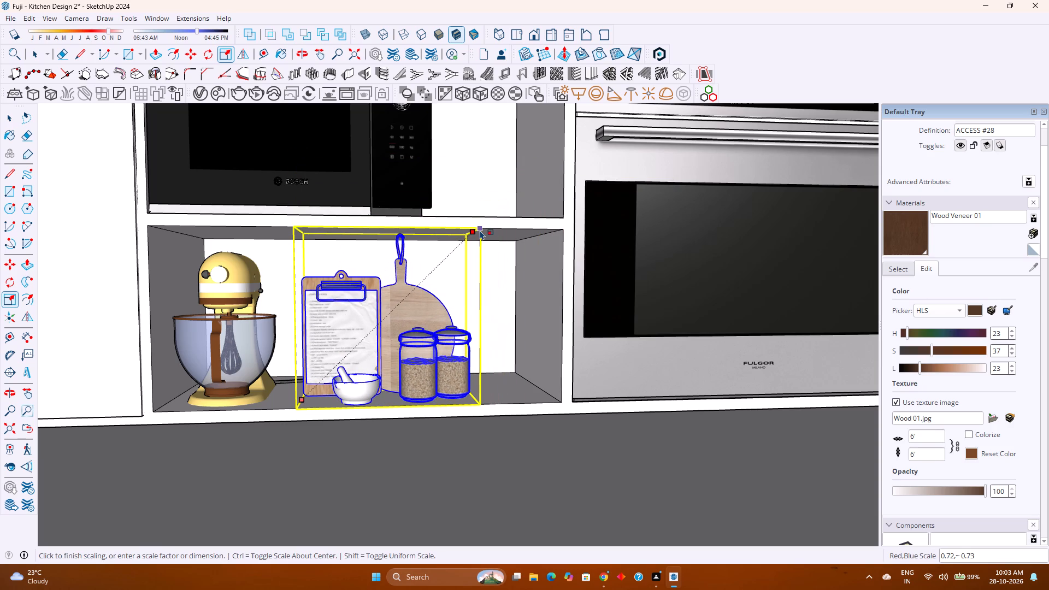
click(480, 230)
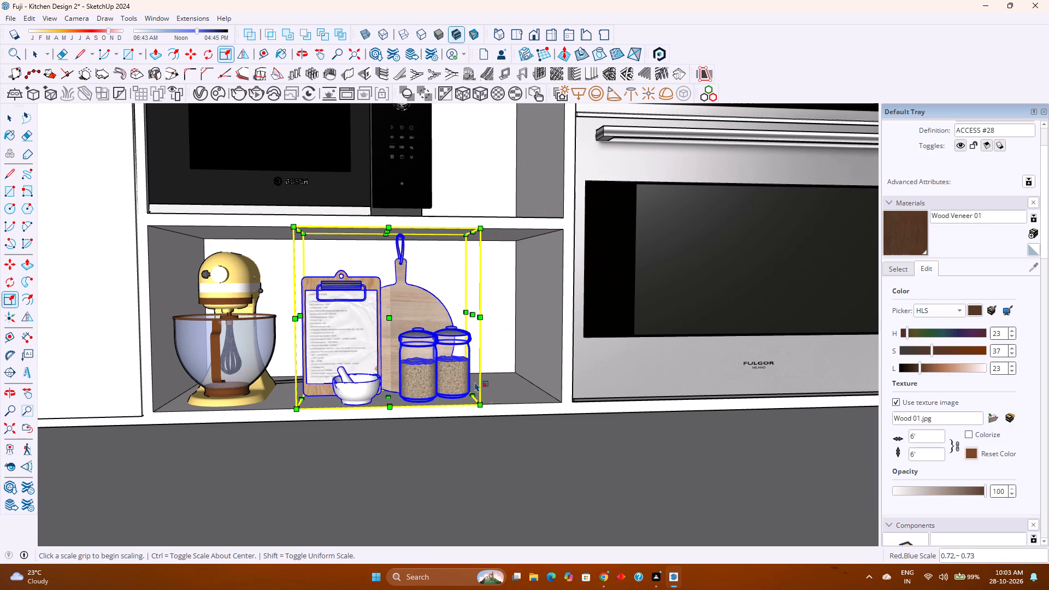
Move the accessories set by its bottom corner about 2 15/16" deeper into the lower shelf, away from the mixer.
middle_drag(515, 410, 296, 452)
key(m)
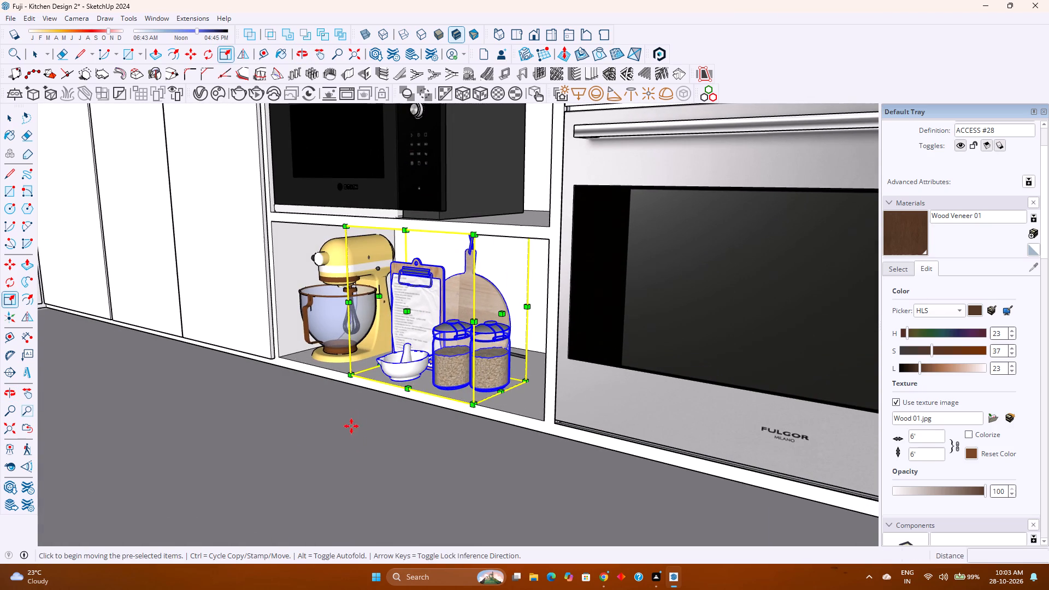
scroll(498, 358, up, 5)
middle_drag(485, 393, 505, 424)
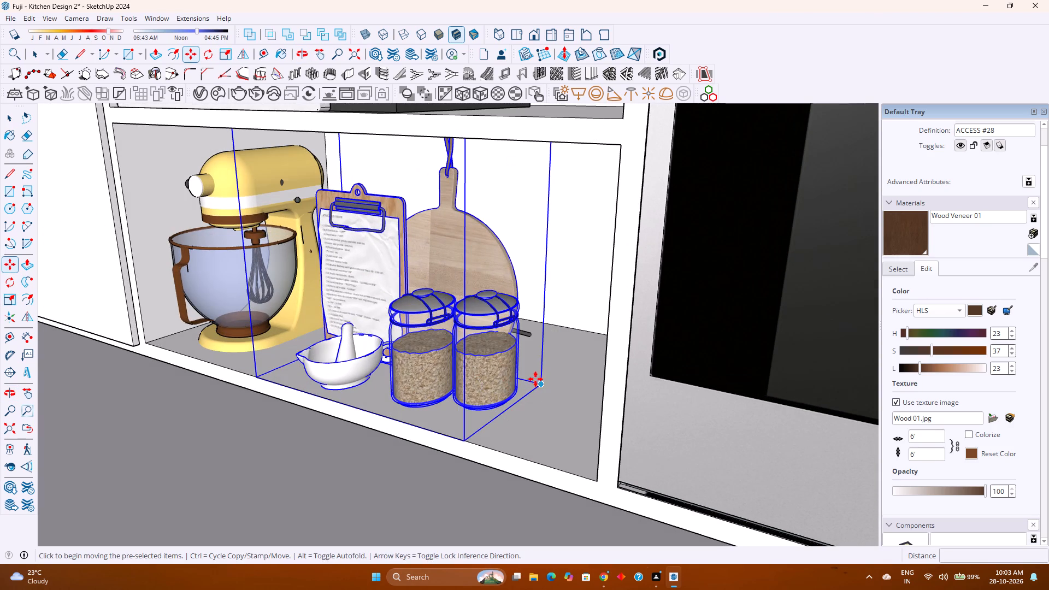
click(539, 381)
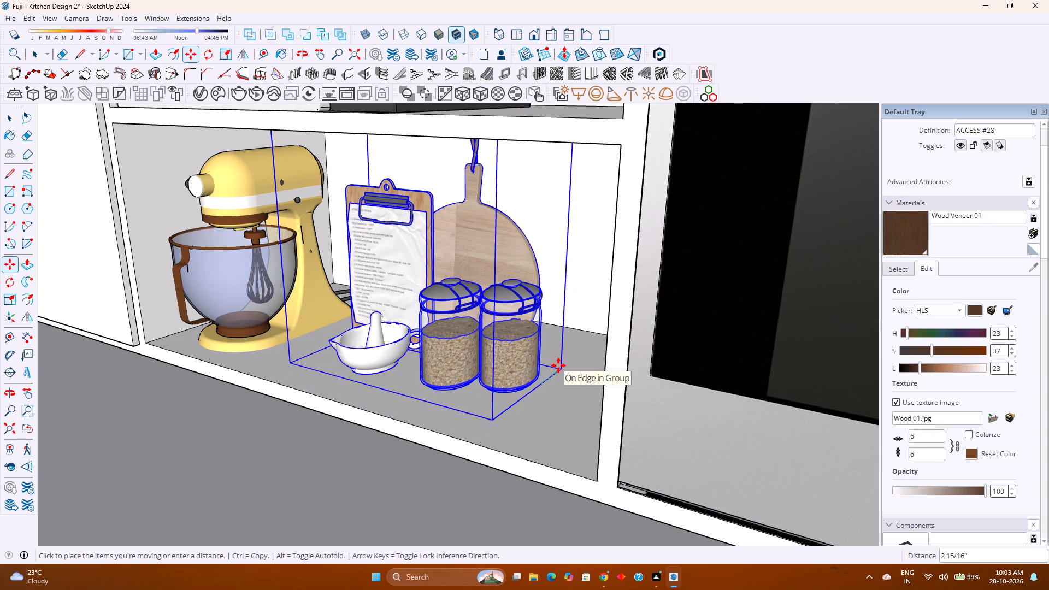
click(558, 365)
middle_drag(538, 370, 640, 353)
middle_click(642, 352)
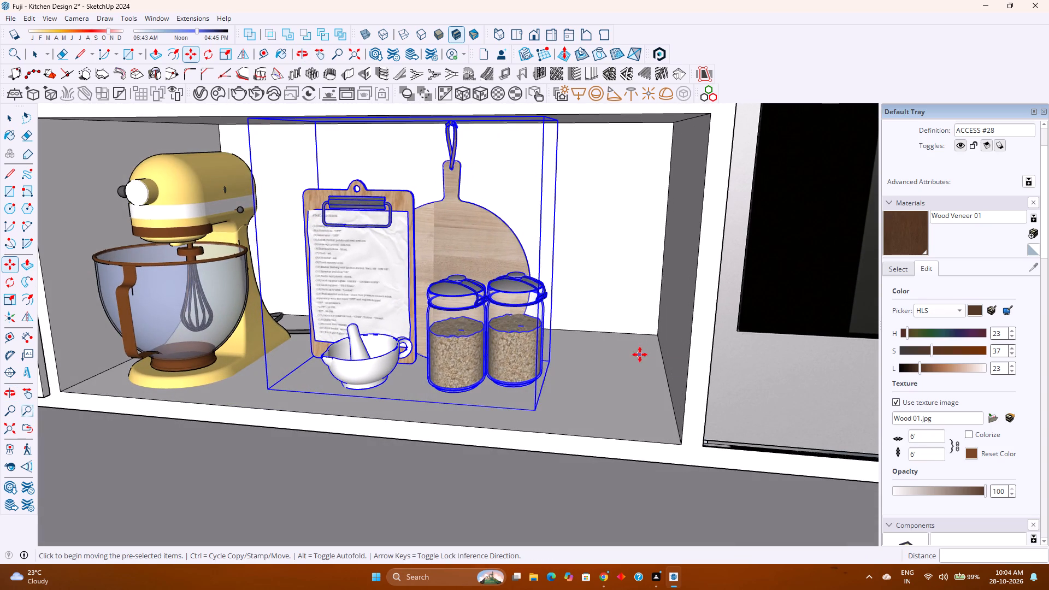
Stretch the accessories set on the lower shelf by about 1.11 along the red axis towards the oven side.
key(s)
click(551, 262)
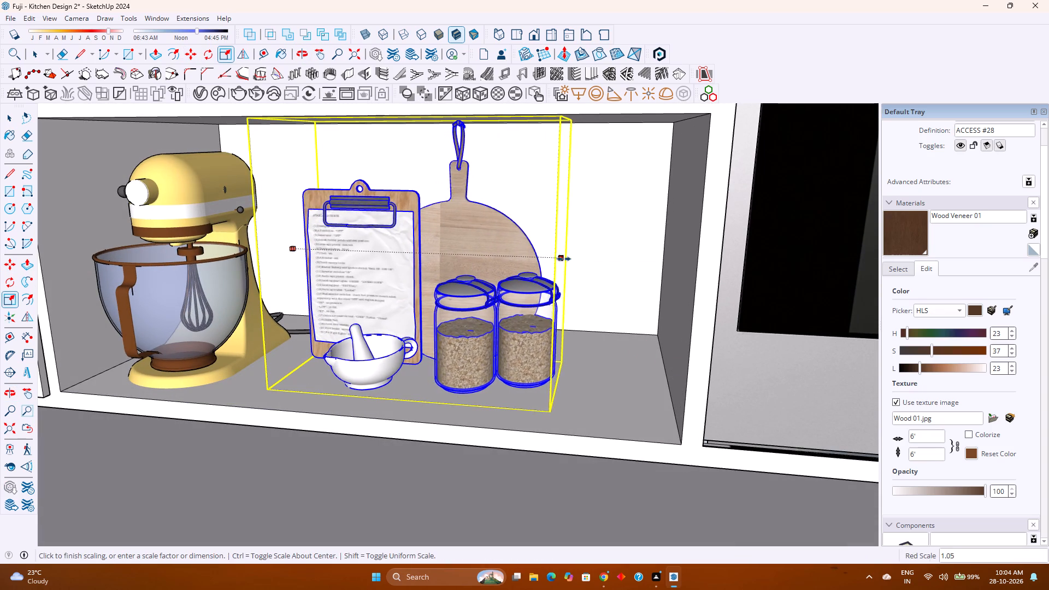
click(577, 258)
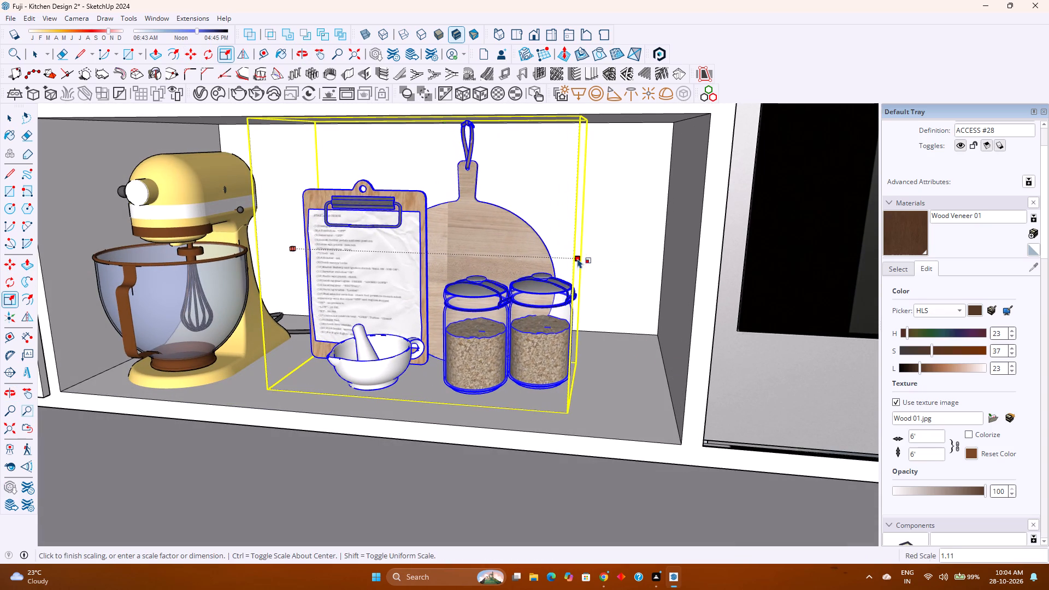
Save the model with the resized accessories set on the lower shelf.
key(space)
key(Escape)
scroll(441, 349, down, 6)
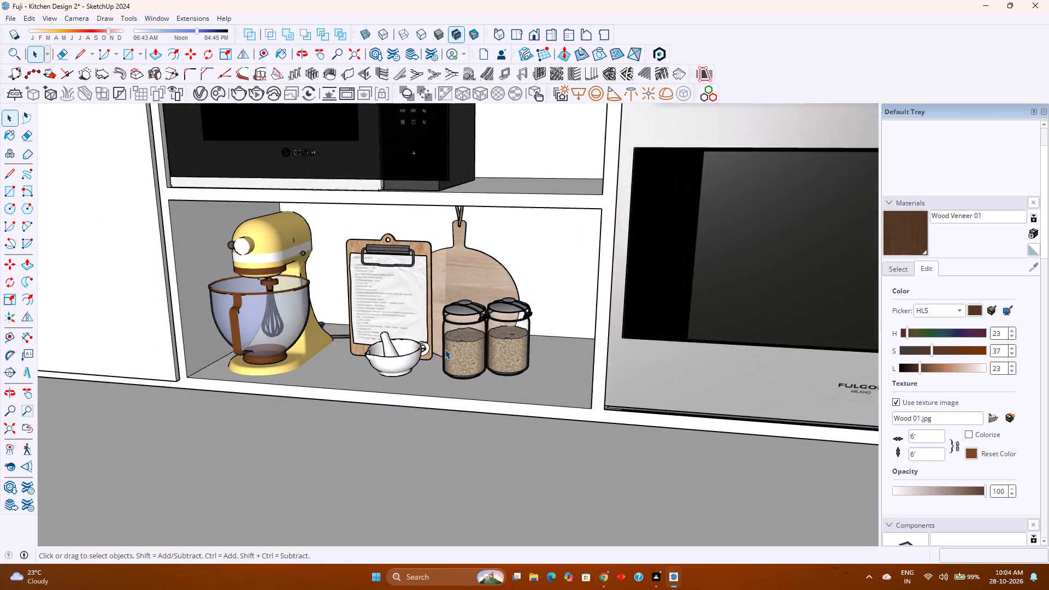
scroll(445, 349, down, 3)
shift+middle_drag(453, 348, 476, 435)
middle_drag(475, 426, 487, 390)
key(ctrl+s)
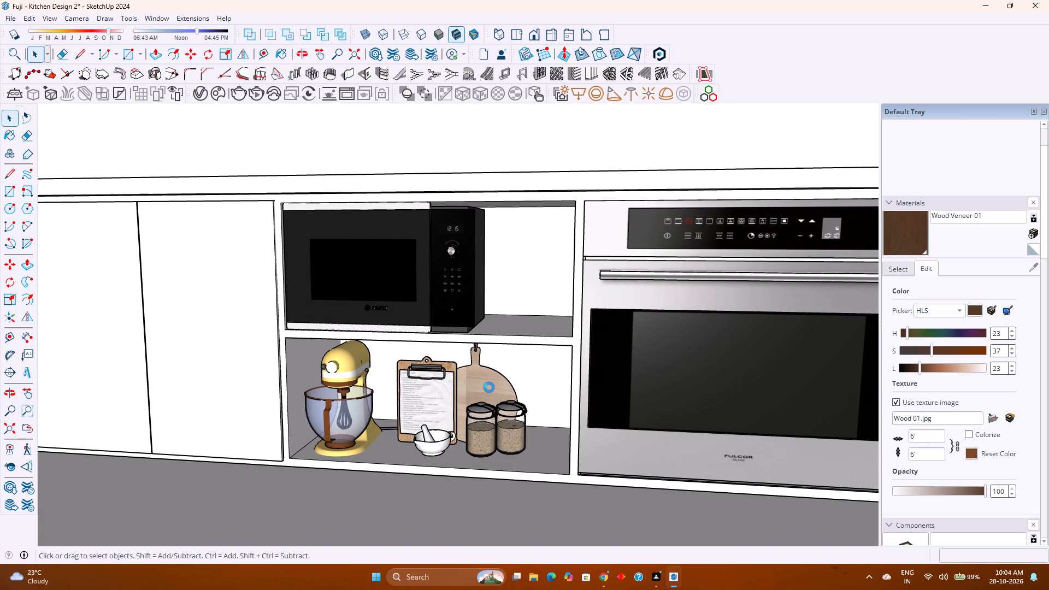
Cut the accessories set and paste it inside the base cabinet group, on the lower open shelf beside the yellow mixer.
click(464, 291)
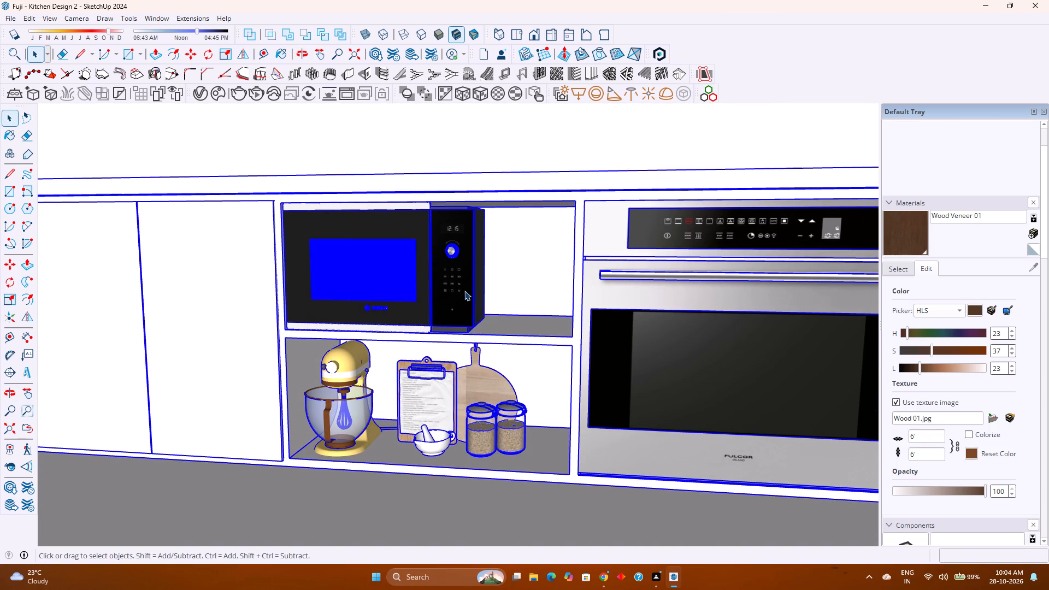
click(464, 291)
click(464, 291)
click(464, 291)
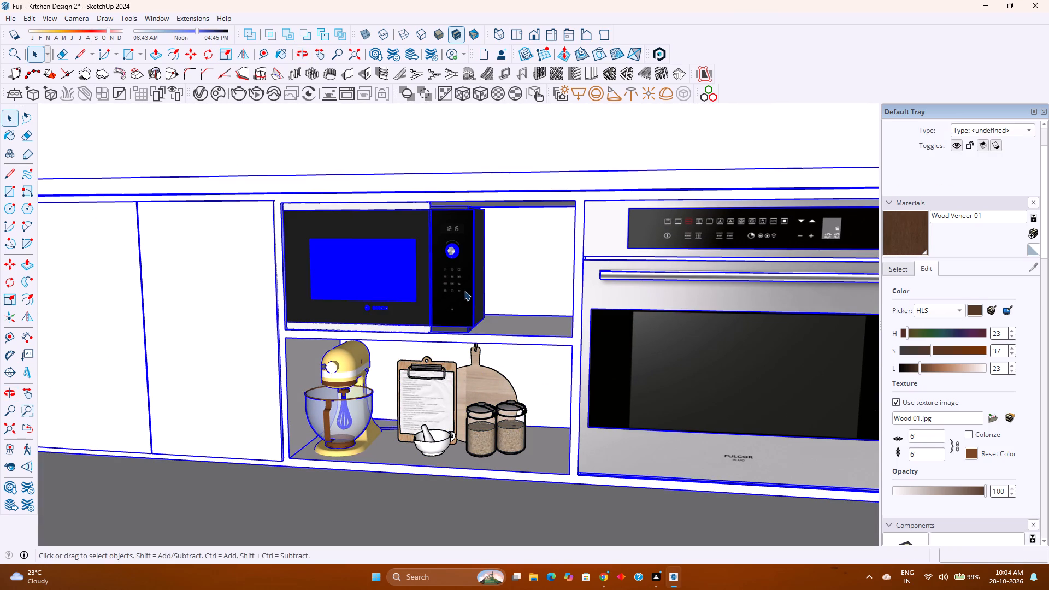
click(464, 291)
click(464, 291)
key(ctrl+z)
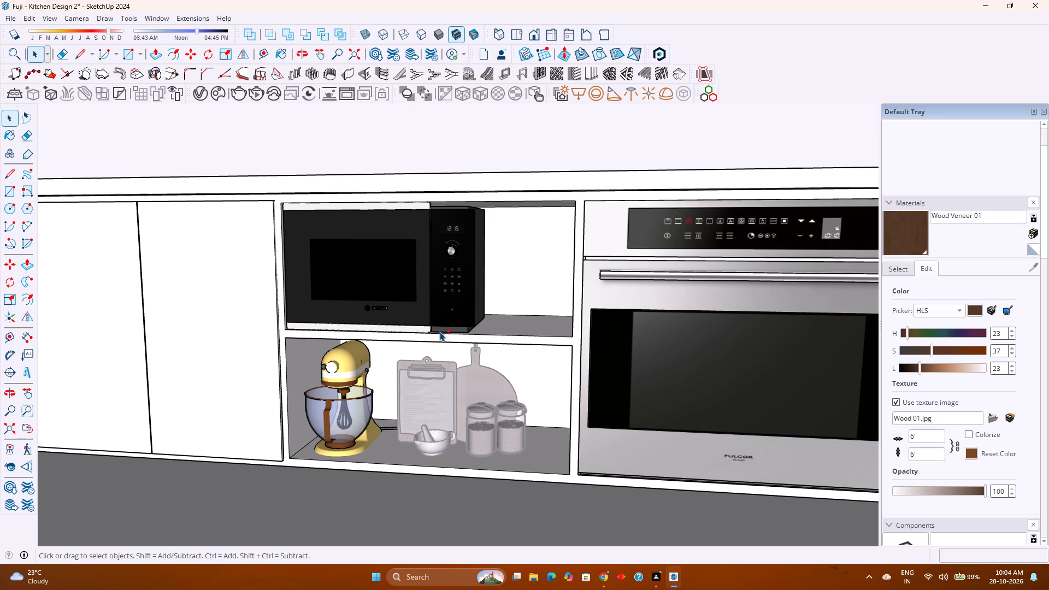
click(462, 420)
key(ctrl+x)
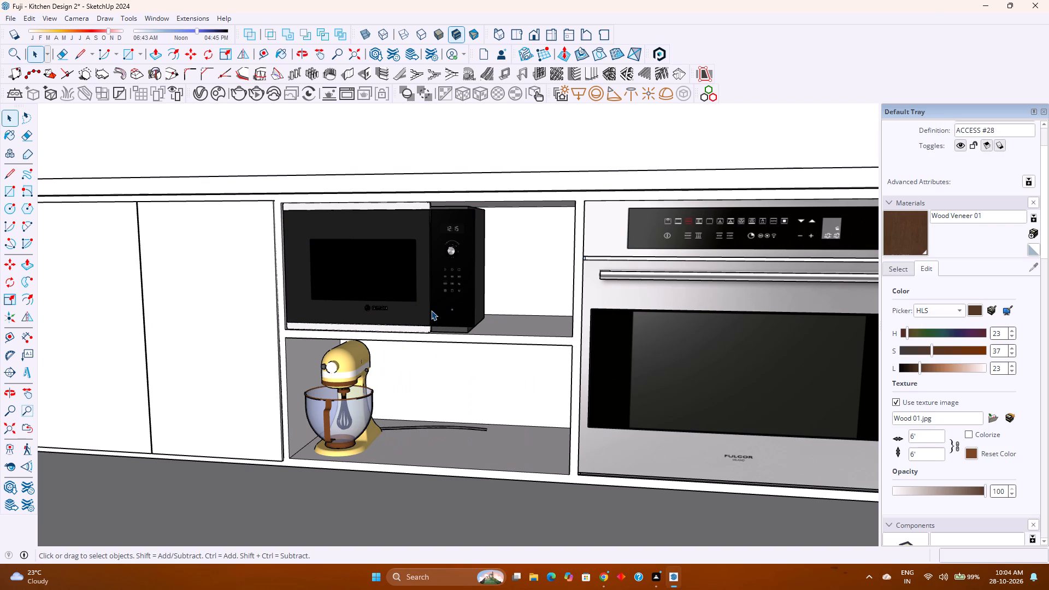
double_click(431, 306)
key(ctrl+v)
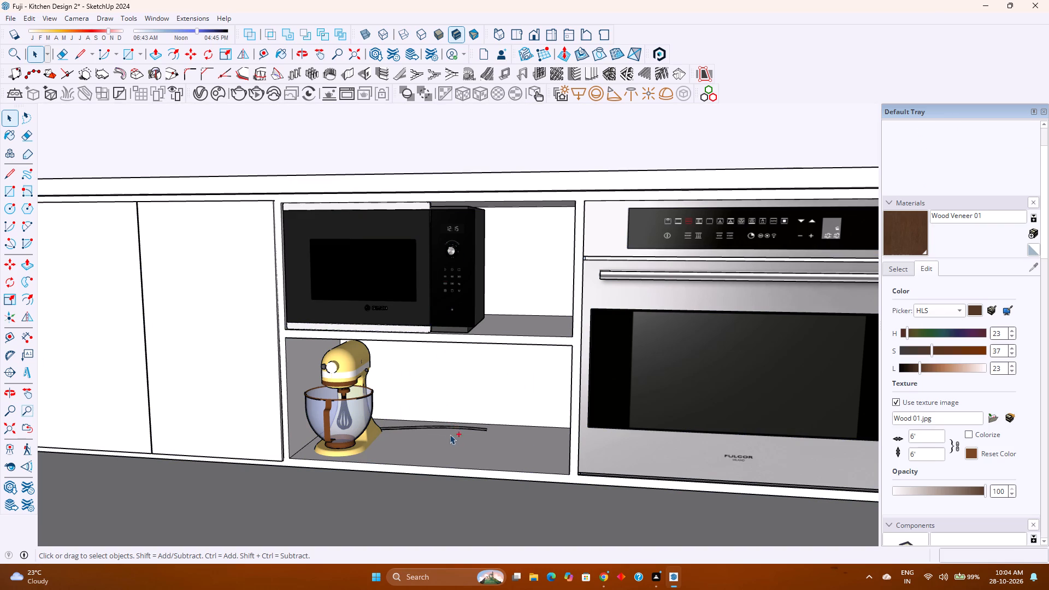
scroll(454, 456, down, 3)
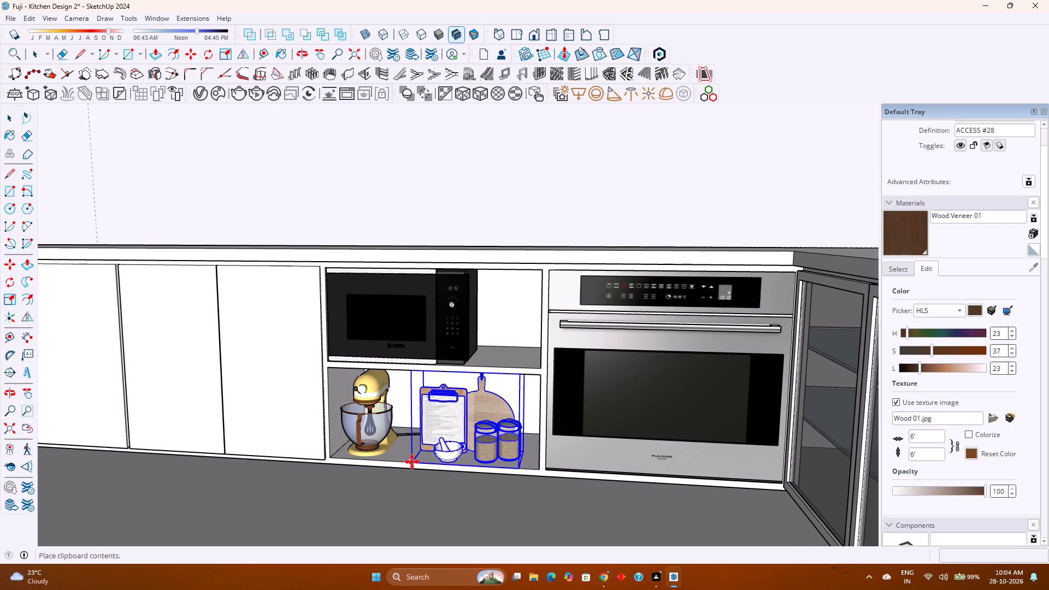
click(403, 462)
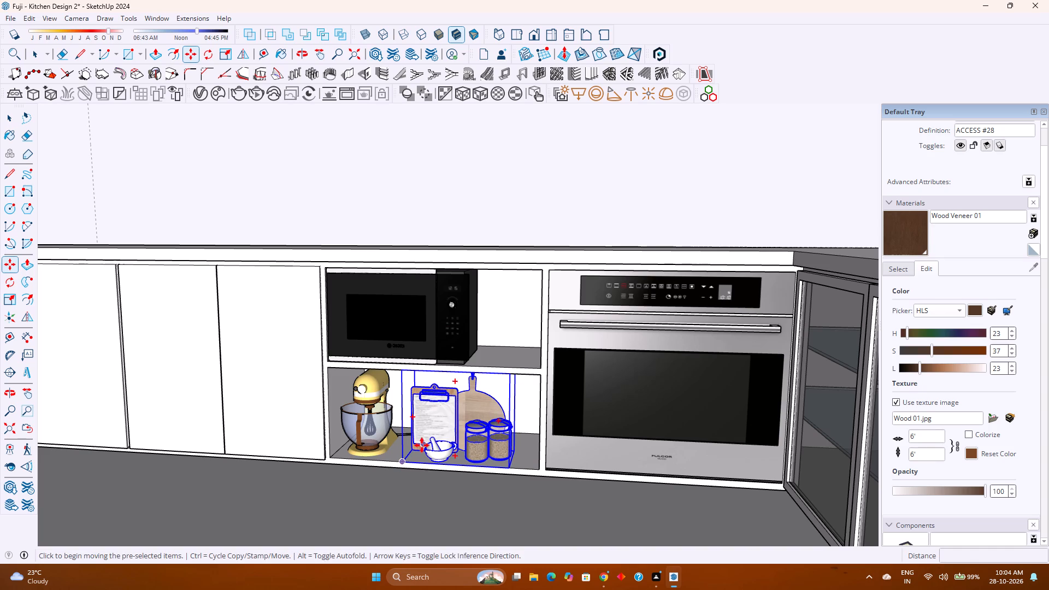
key(space)
Stretch the microwave by about 1.33 along the red axis towards the oven.
click(453, 329)
key(s)
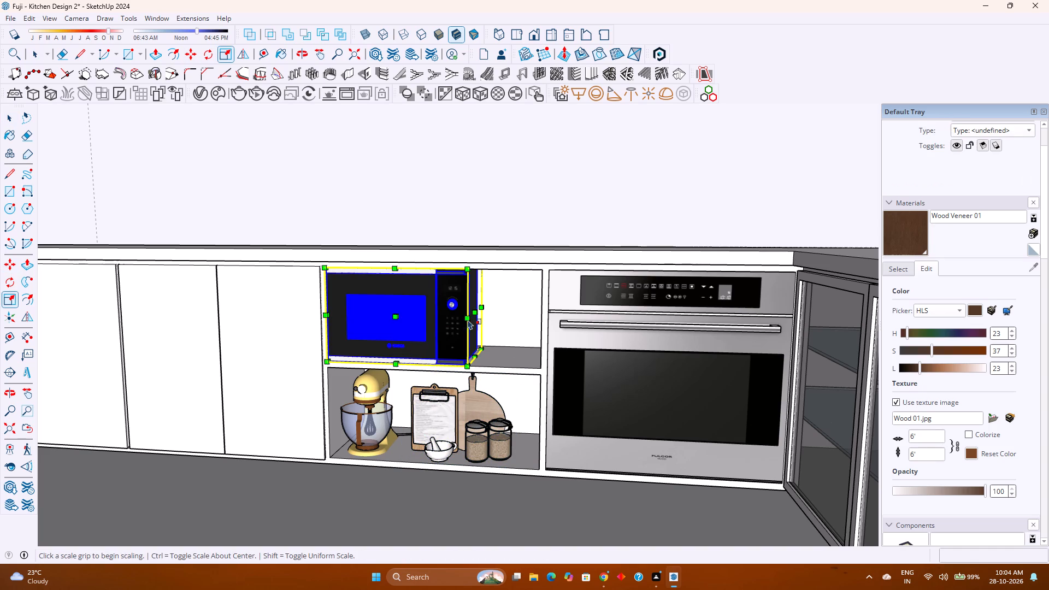
click(475, 315)
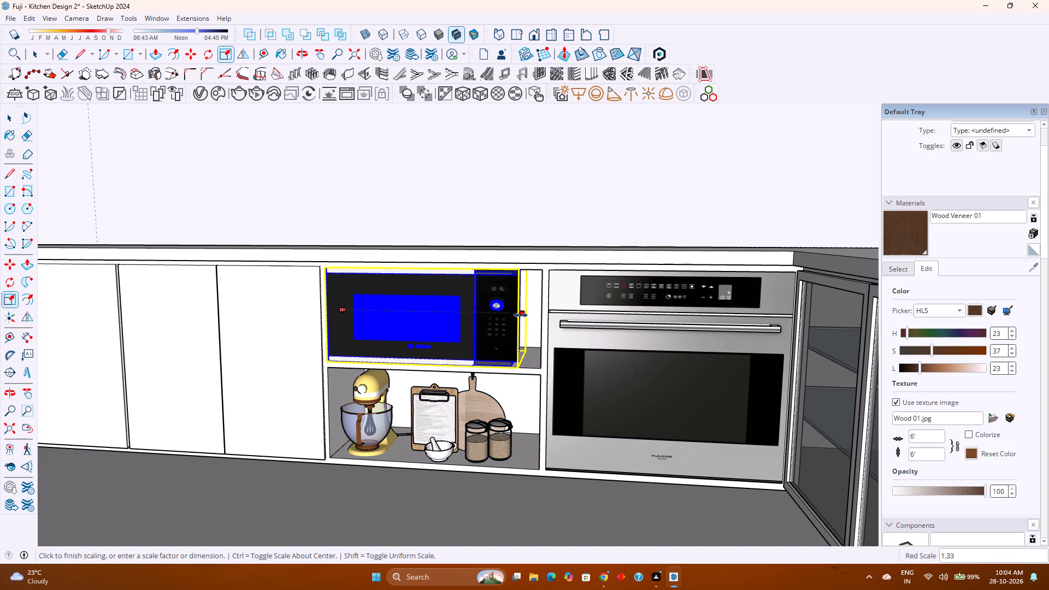
click(520, 315)
Move the microwave about 2 3/16" along the upper shelf towards the oven and save the model.
key(m)
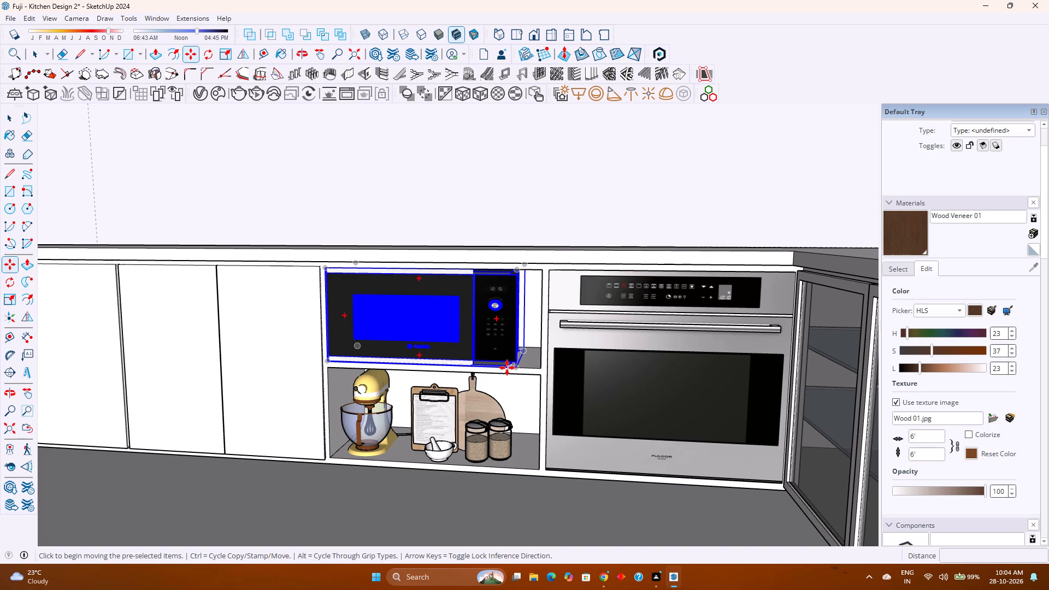
click(515, 368)
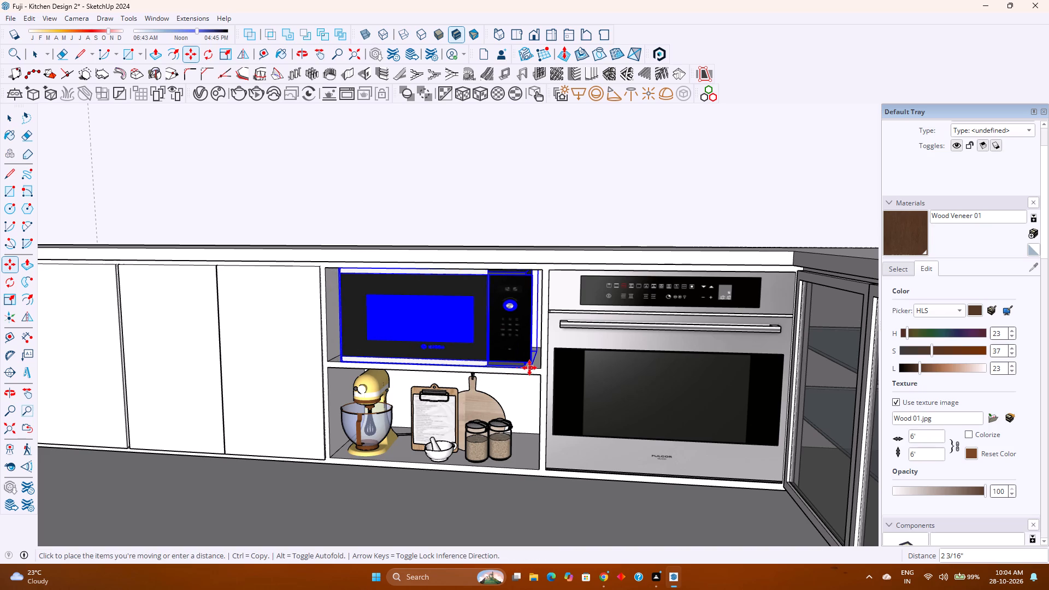
click(529, 368)
key(space)
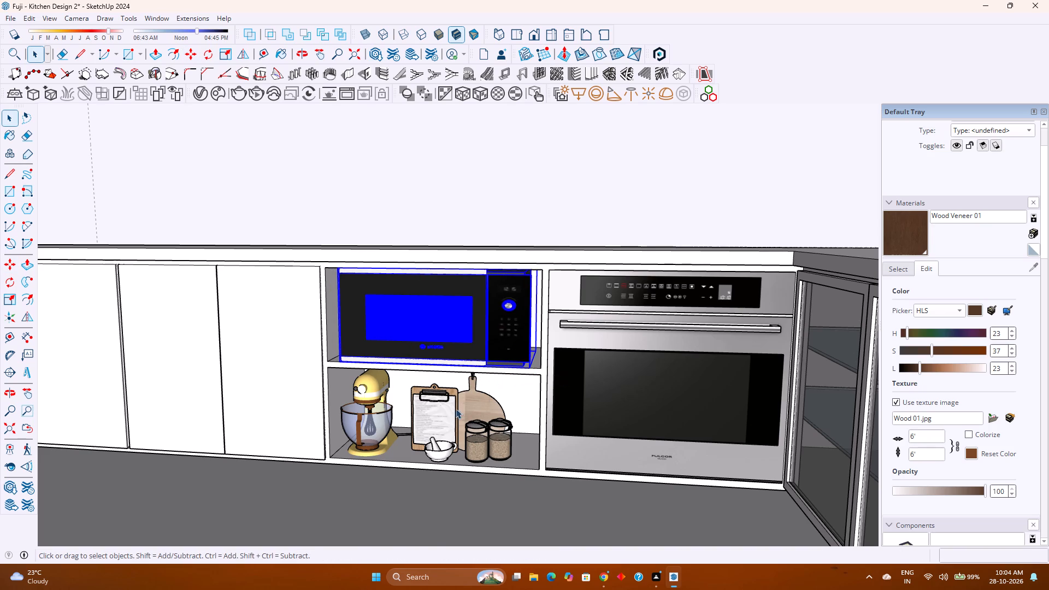
key(Escape)
key(ctrl+s)
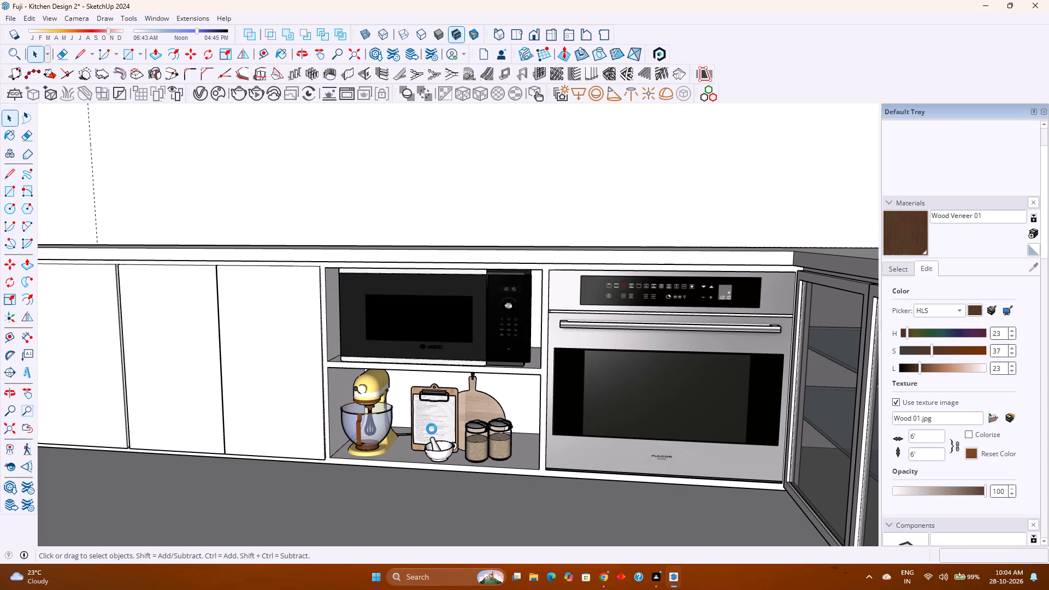
Raise the countertop slab 2' along the blue axis above the base cabinets.
scroll(432, 429, down, 13)
middle_drag(339, 451, 372, 409)
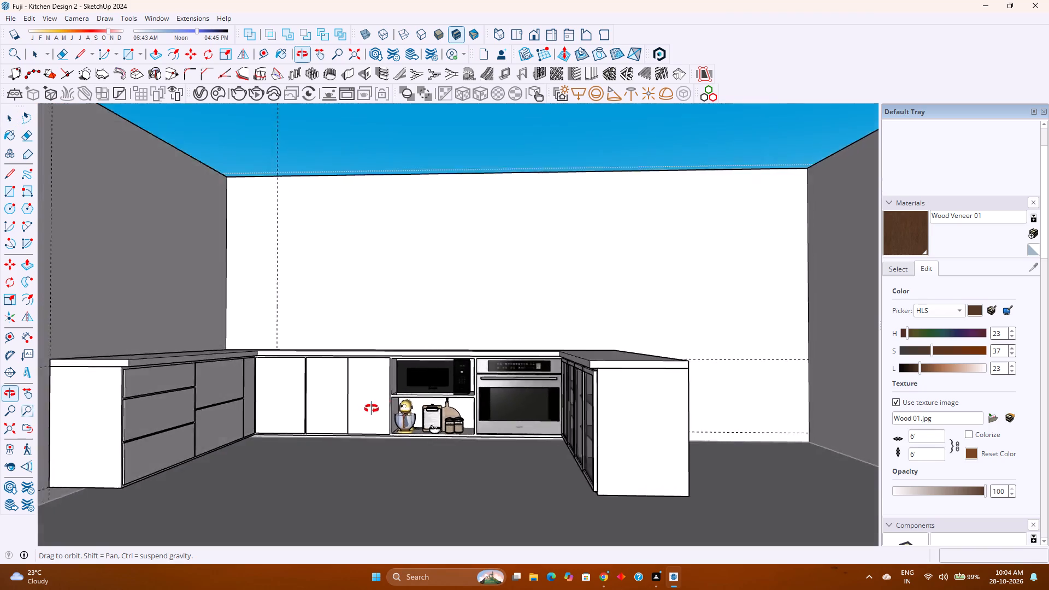
middle_drag(372, 409, 423, 495)
scroll(360, 355, up, 10)
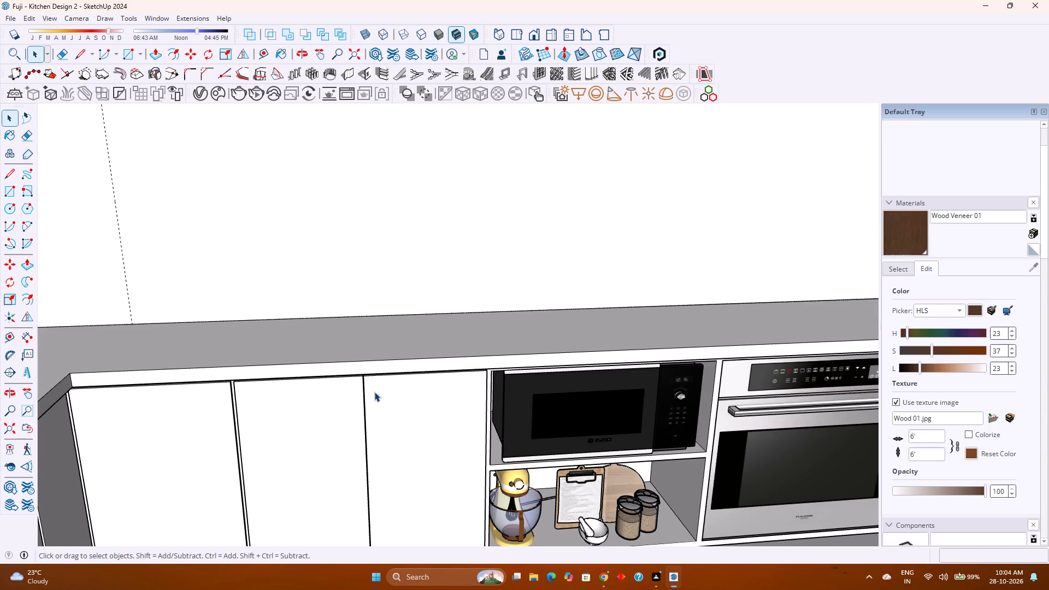
click(408, 364)
scroll(408, 364, up, 2)
double_click(409, 363)
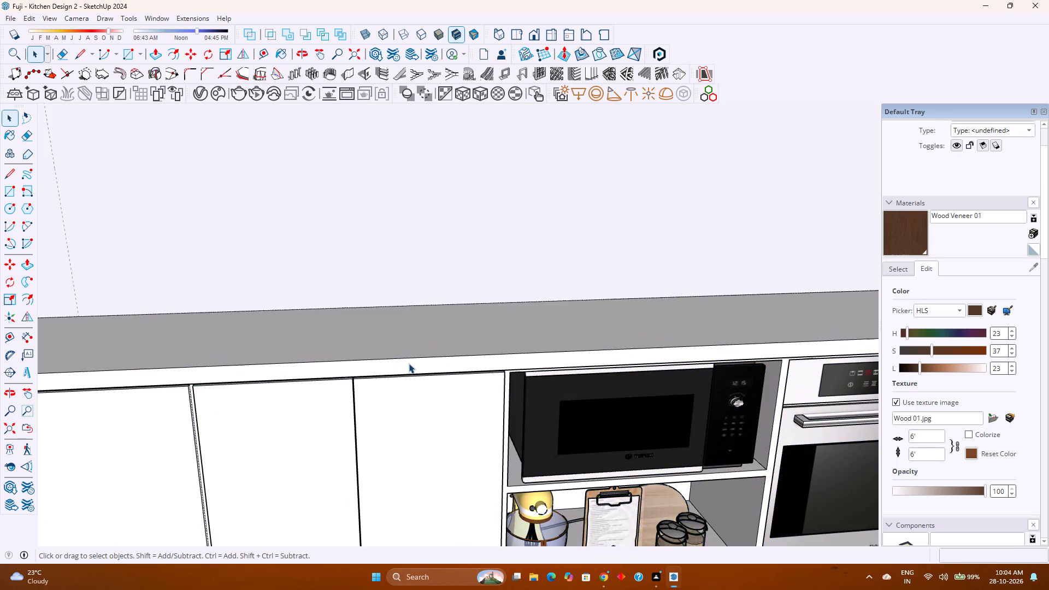
scroll(409, 363, up, 2)
click(409, 363)
scroll(409, 364, down, 3)
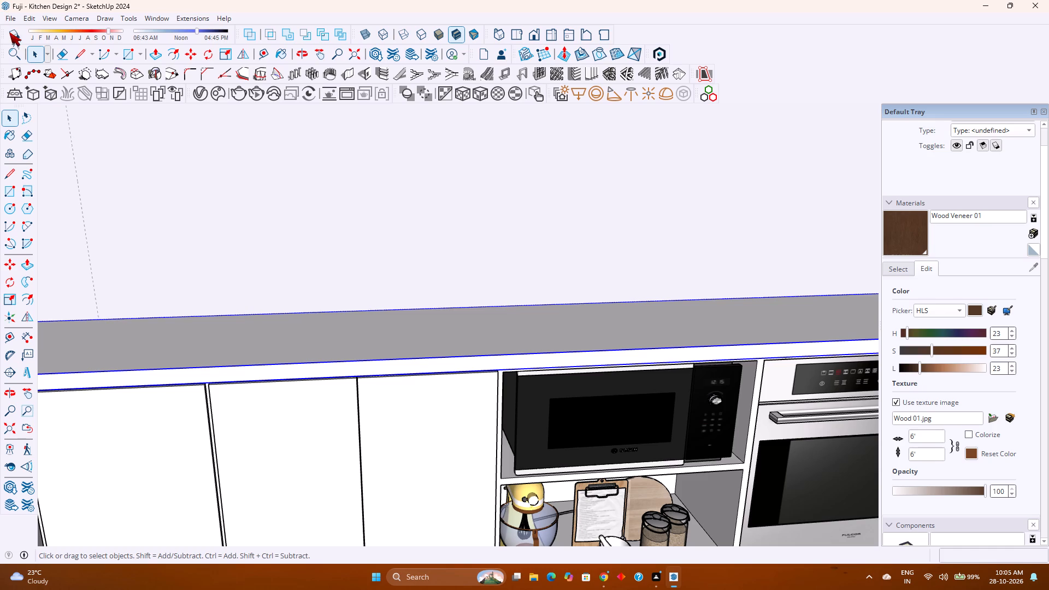
key(m)
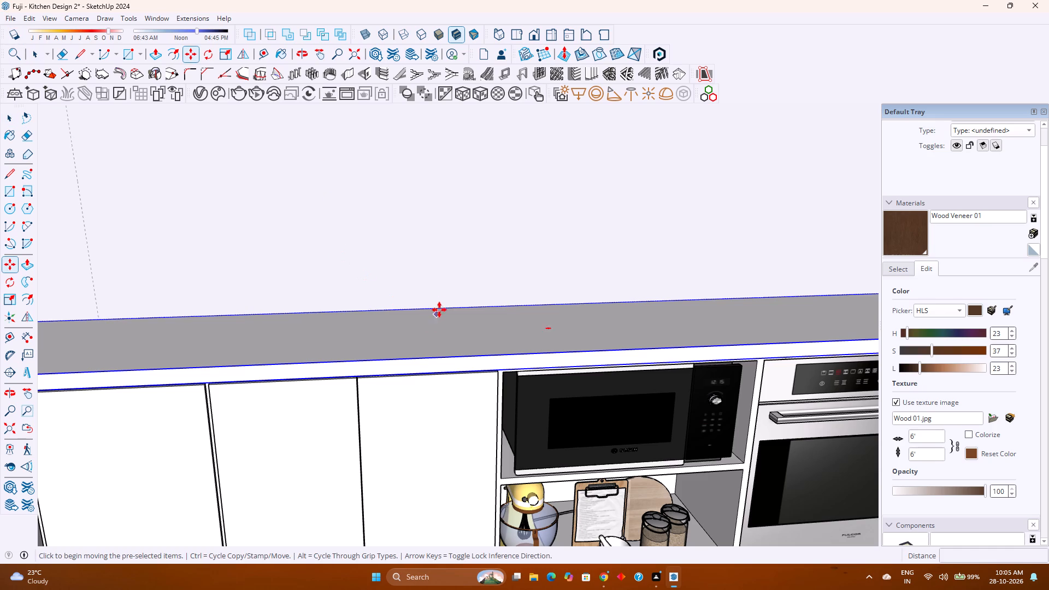
click(441, 309)
key(Up)
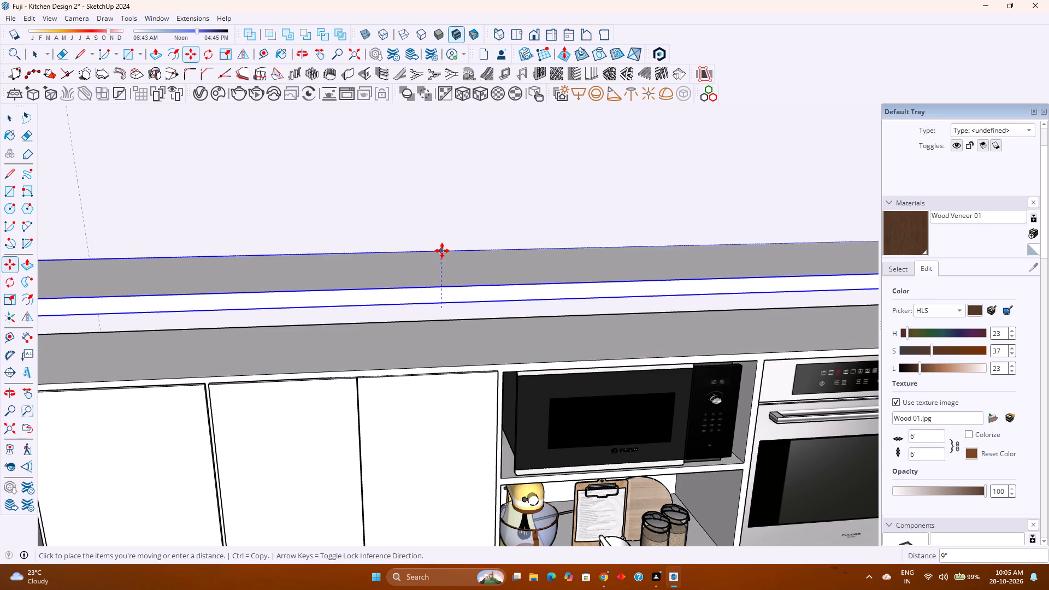
text(2')
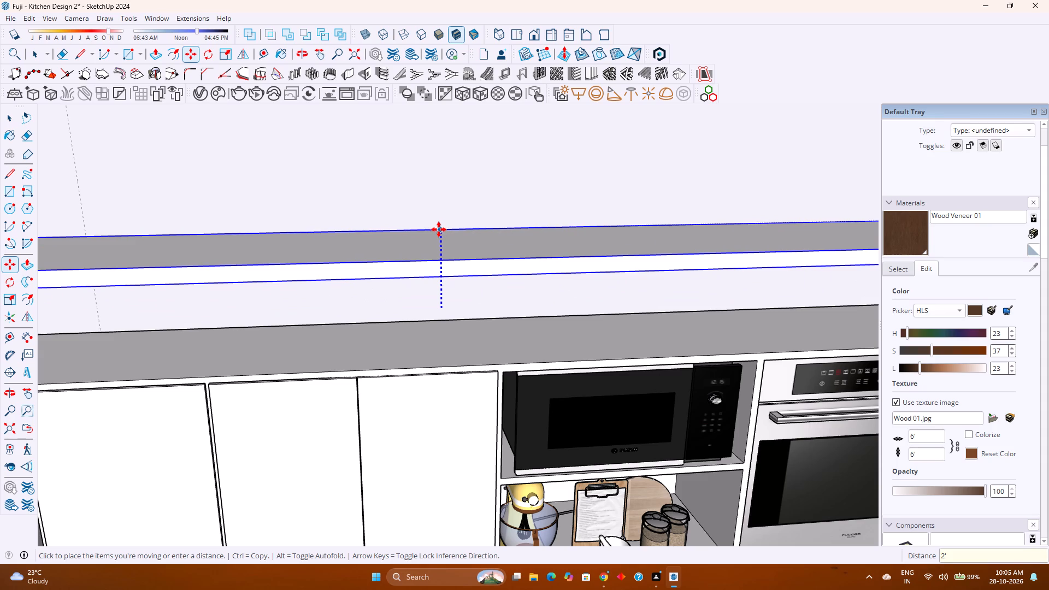
key(Return)
key(space)
Place a guide across the cabinet top in line with the microwave niche's side, 1' 4 1/2" above the niche's bottom edge.
click(384, 337)
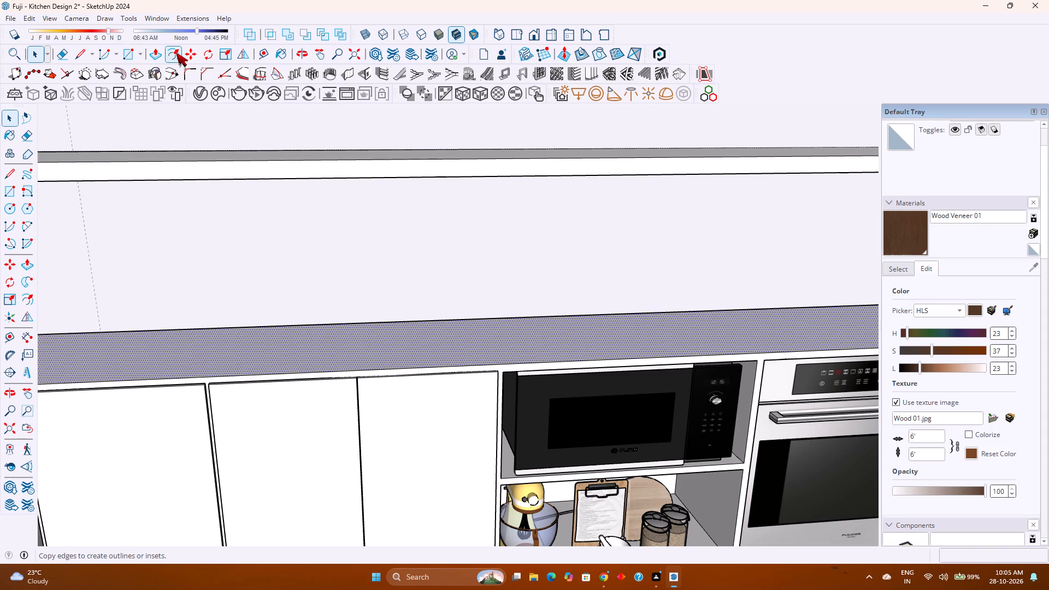
click(261, 51)
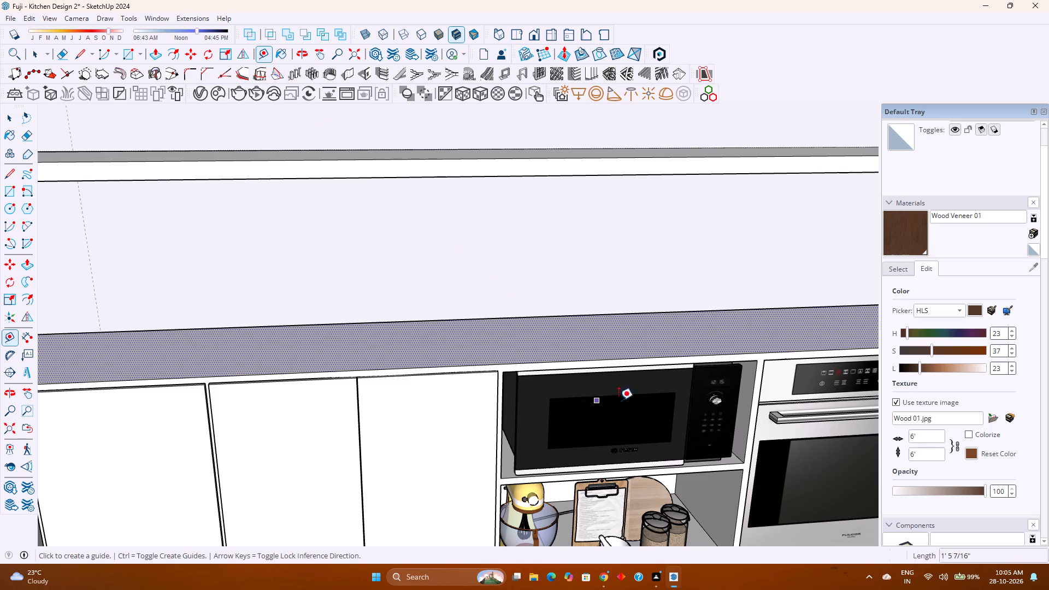
middle_drag(458, 397, 340, 325)
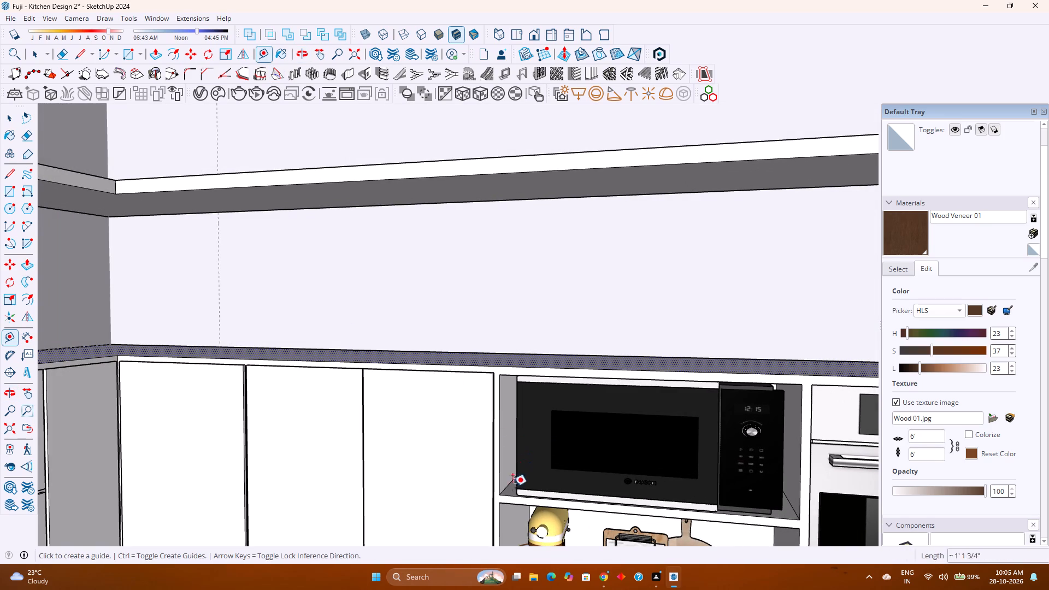
click(507, 489)
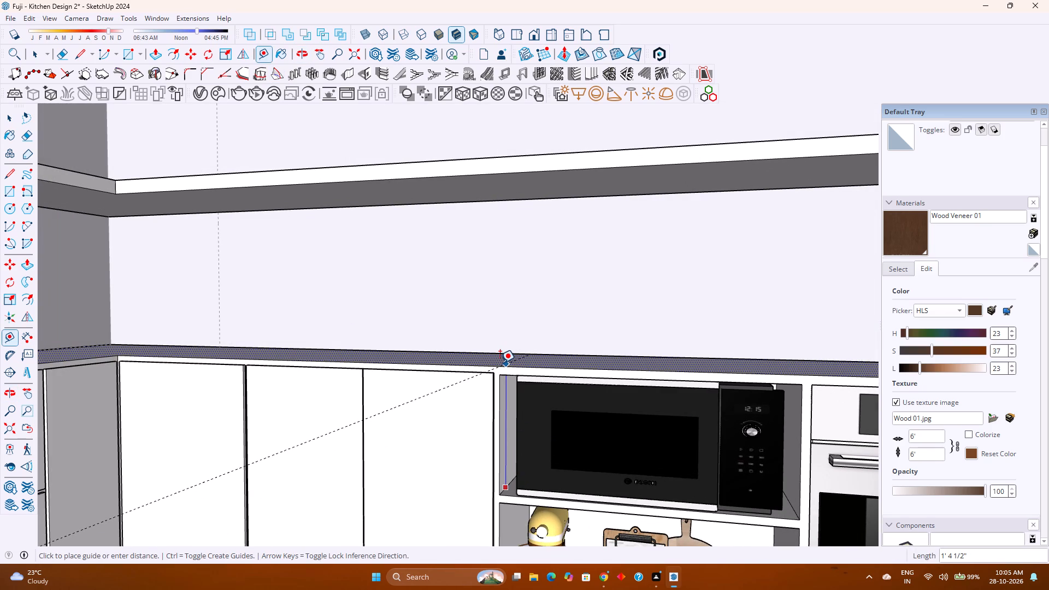
key(Up)
scroll(498, 369, up, 4)
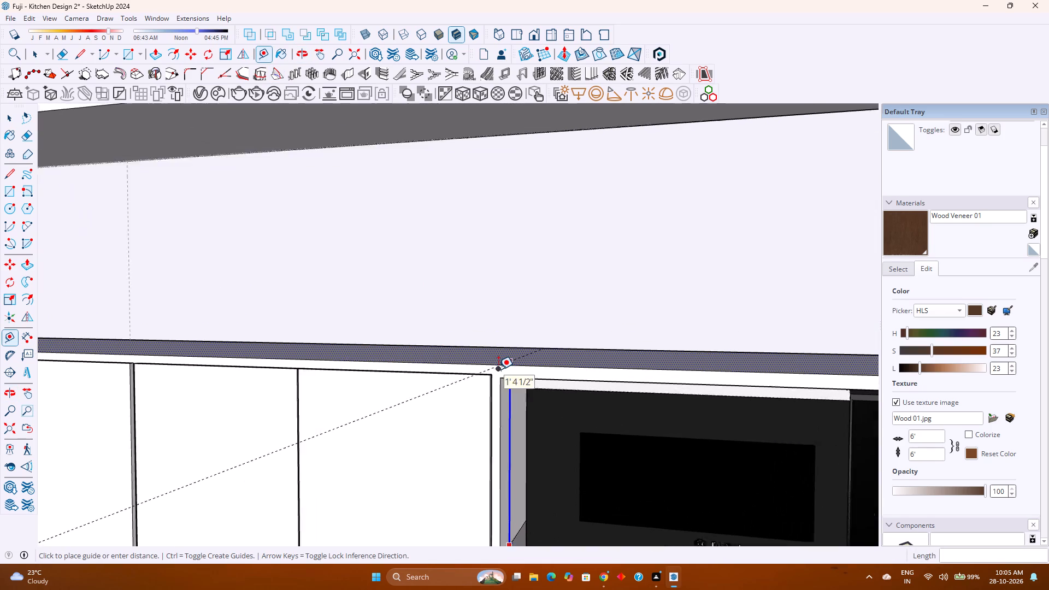
scroll(498, 369, up, 1)
click(505, 364)
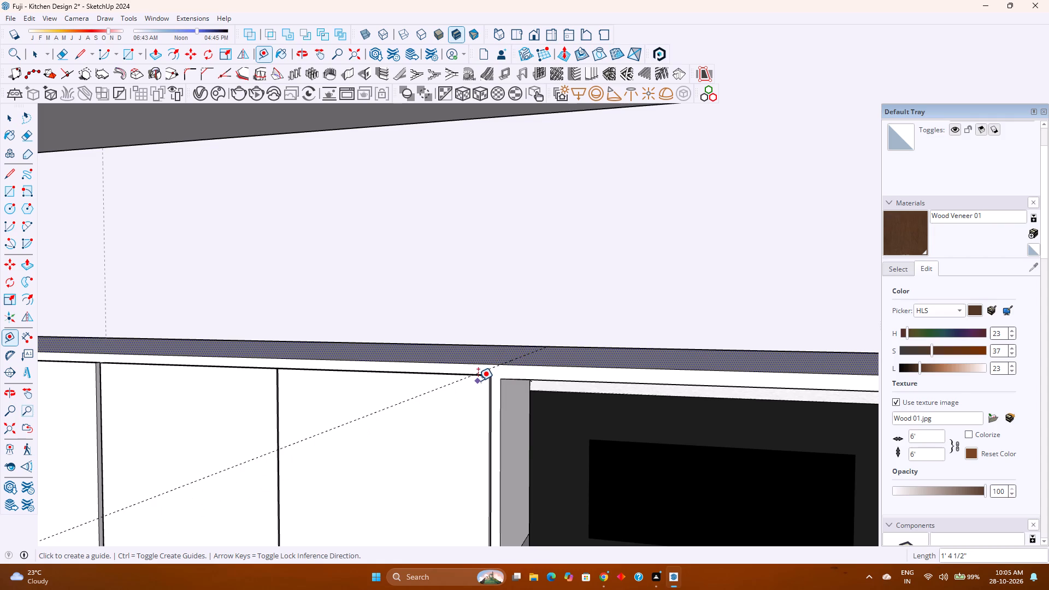
Place a second cross guide on the cabinet top, 3' 1 1/2" from the microwave-side guide, aligned to the hidden cabinet side using back edges.
shift+middle_drag(396, 394, 623, 353)
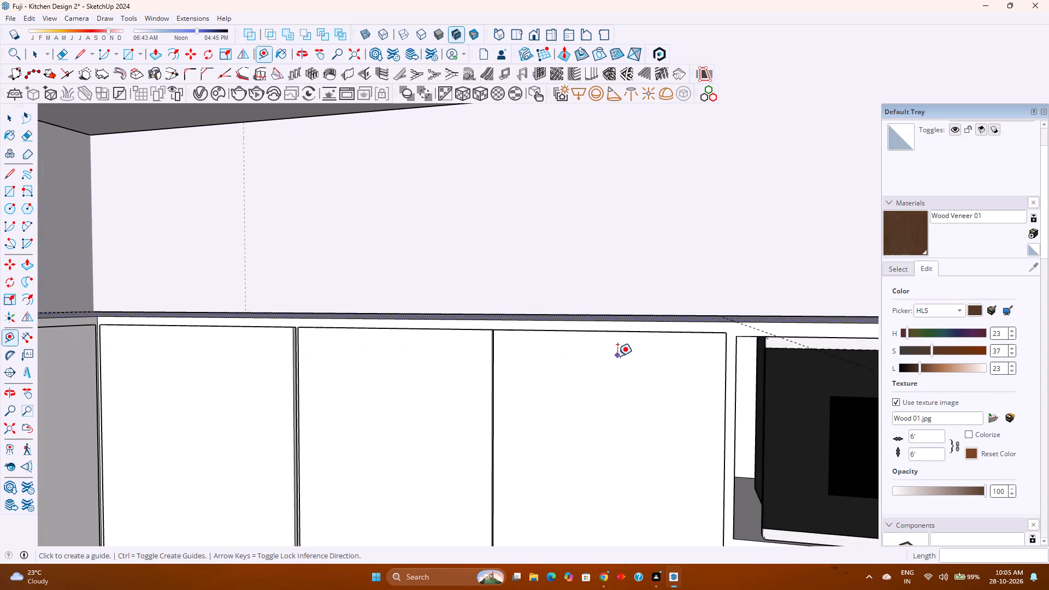
scroll(617, 356, down, 4)
middle_drag(617, 356, 637, 411)
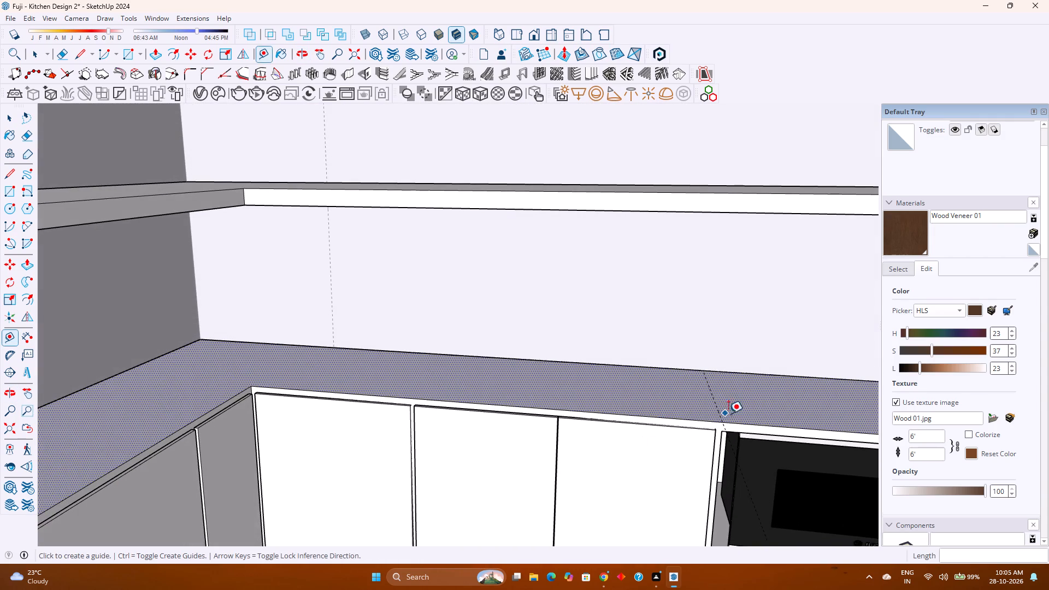
click(718, 413)
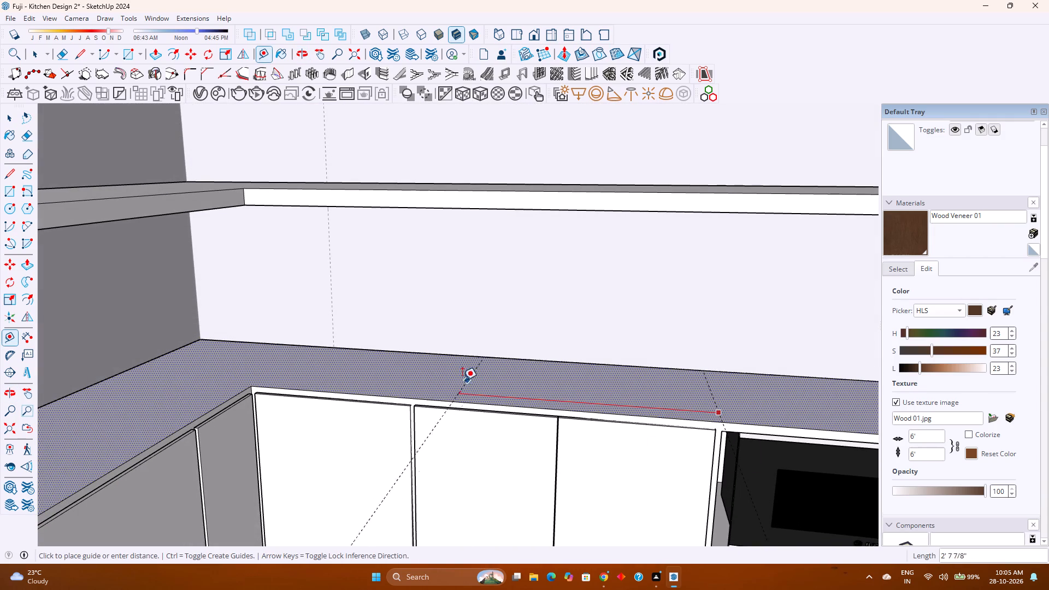
scroll(409, 397, up, 7)
key(Right)
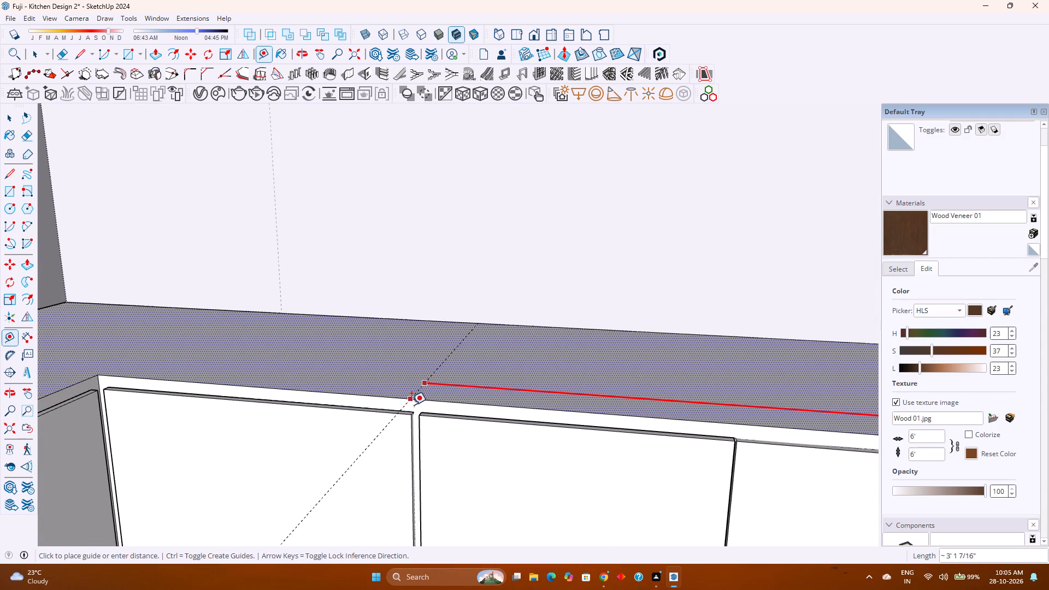
scroll(414, 412, up, 13)
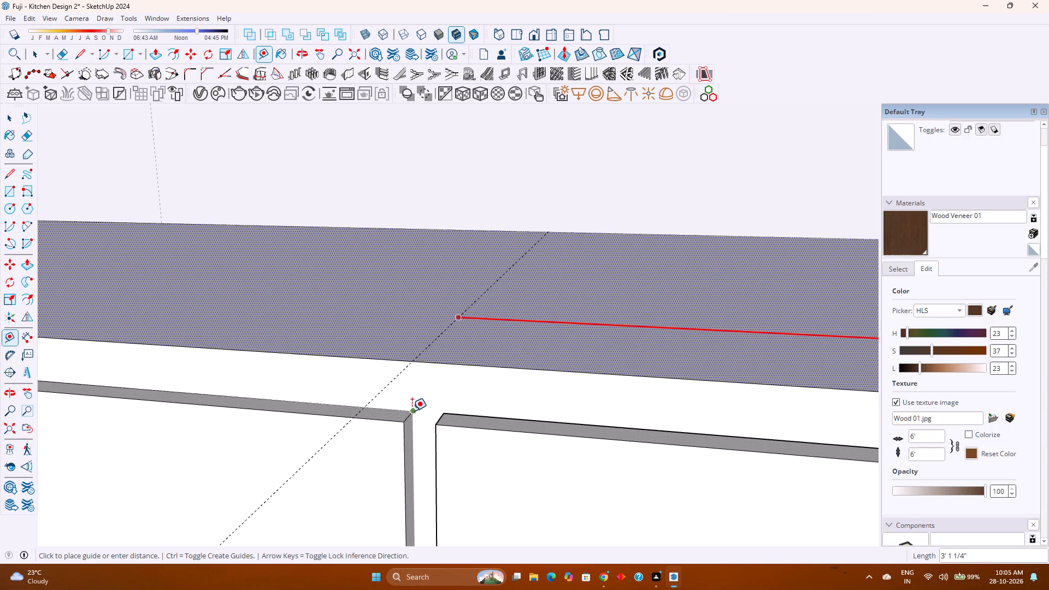
key(k)
scroll(412, 411, down, 4)
scroll(406, 418, up, 8)
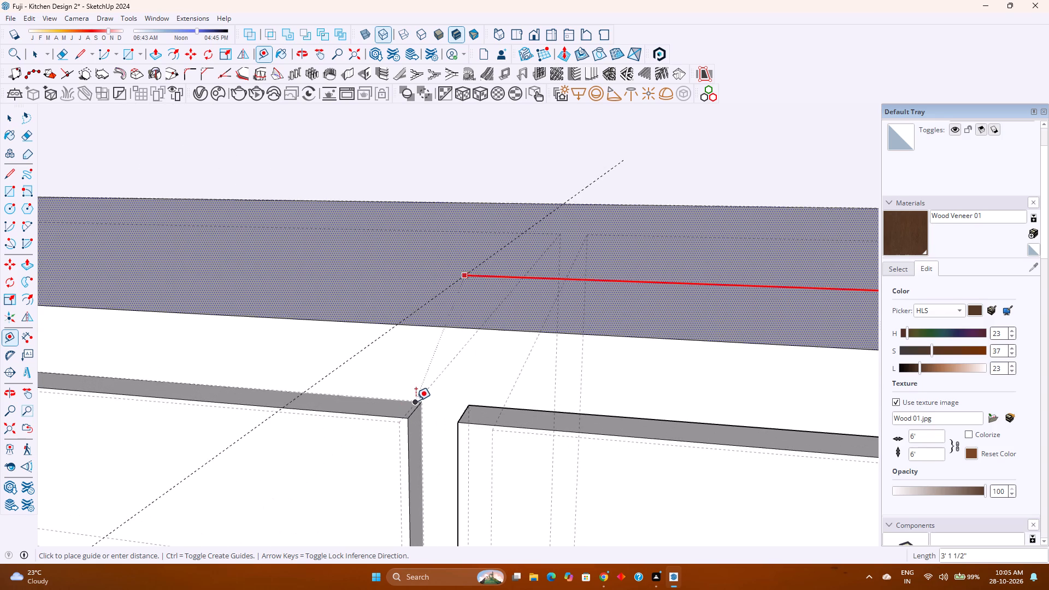
scroll(416, 396, up, 12)
middle_drag(417, 403, 500, 399)
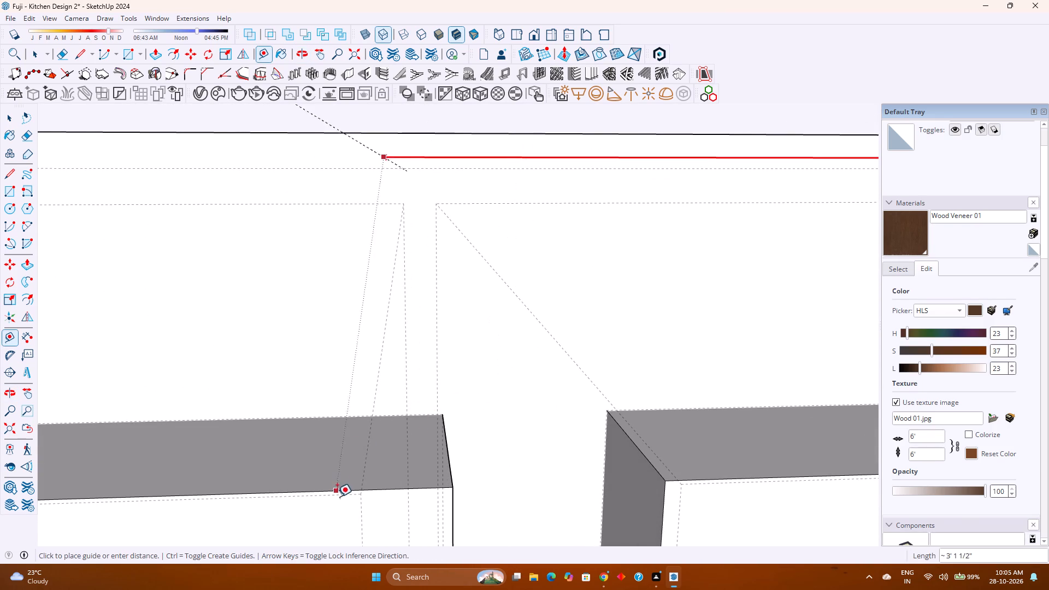
click(357, 496)
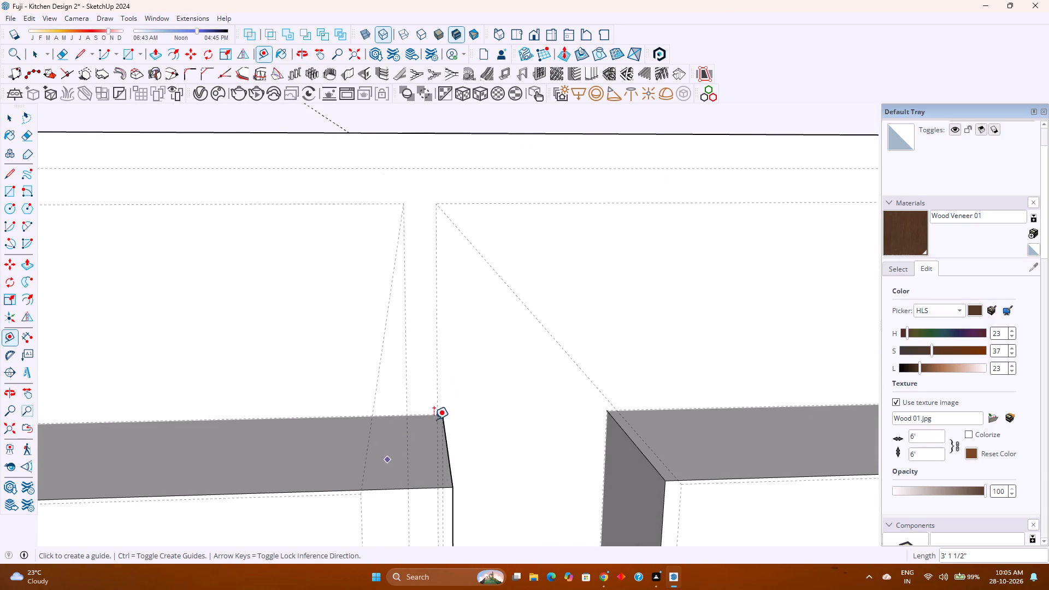
scroll(465, 383, down, 9)
key(k)
scroll(470, 381, down, 10)
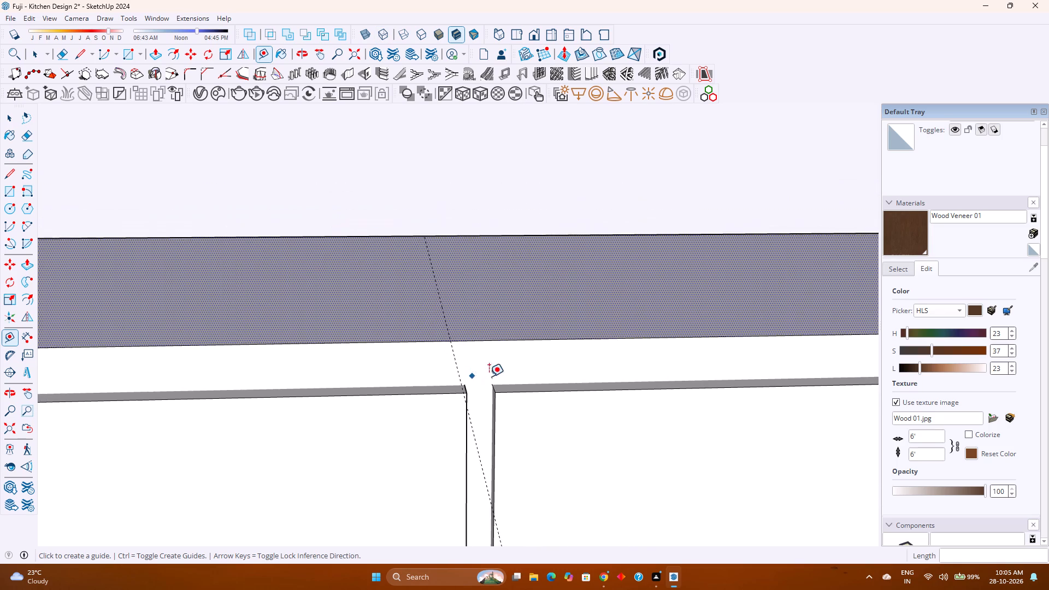
Place a lengthwise guide on the cabinet top 4" in from its rear edge along the wall.
shift+middle_drag(508, 370, 392, 384)
scroll(392, 384, down, 10)
shift+middle_drag(379, 388, 336, 409)
scroll(340, 409, down, 4)
scroll(461, 406, down, 2)
middle_drag(461, 406, 430, 480)
scroll(440, 455, down, 3)
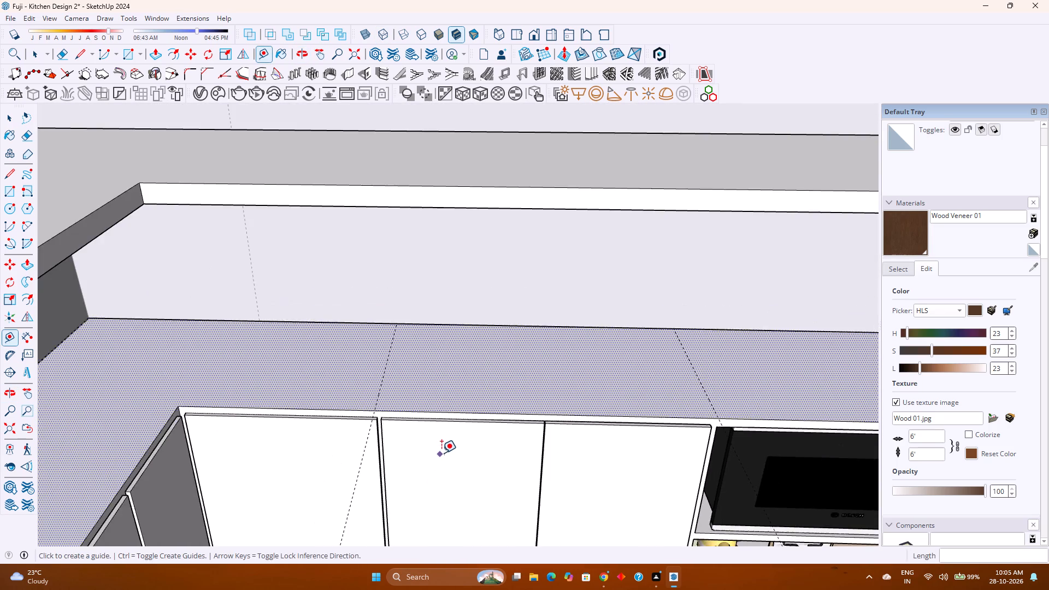
middle_drag(444, 442, 441, 477)
middle_click(441, 477)
click(384, 409)
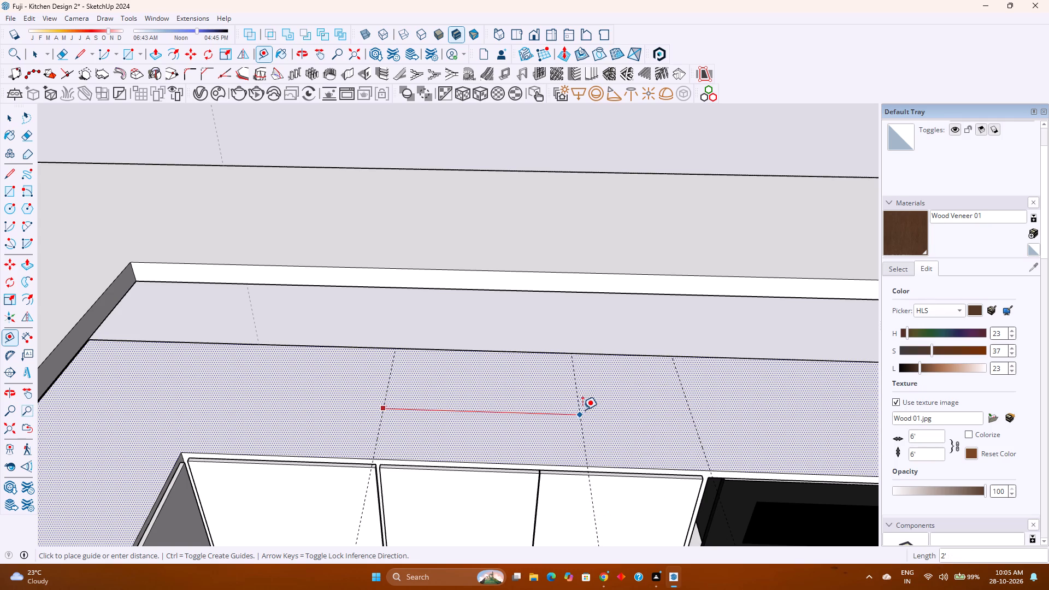
key(Escape)
click(480, 351)
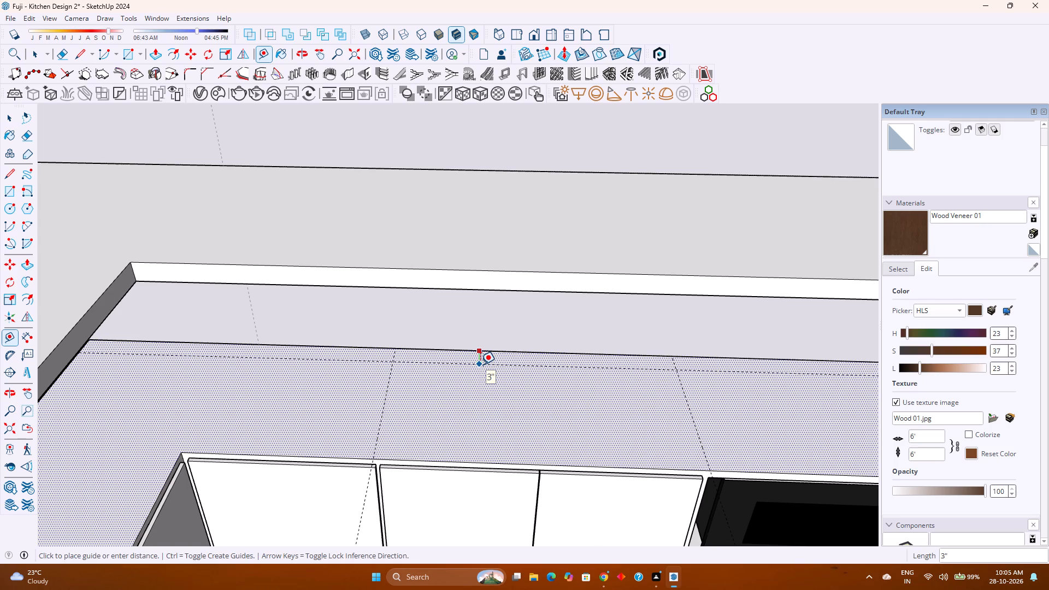
key(3)
key(Return)
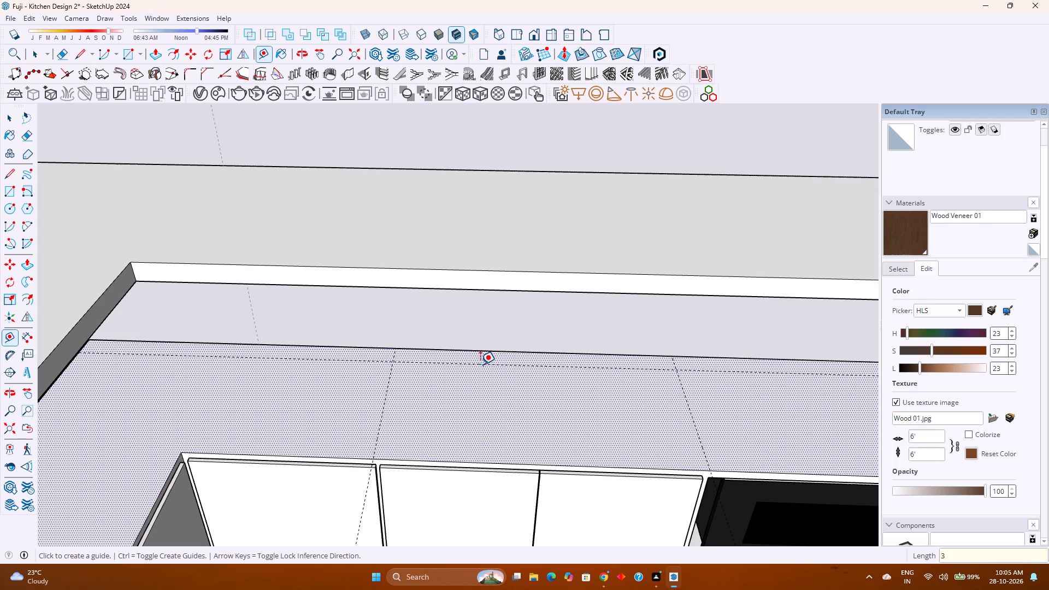
key(4)
key(Return)
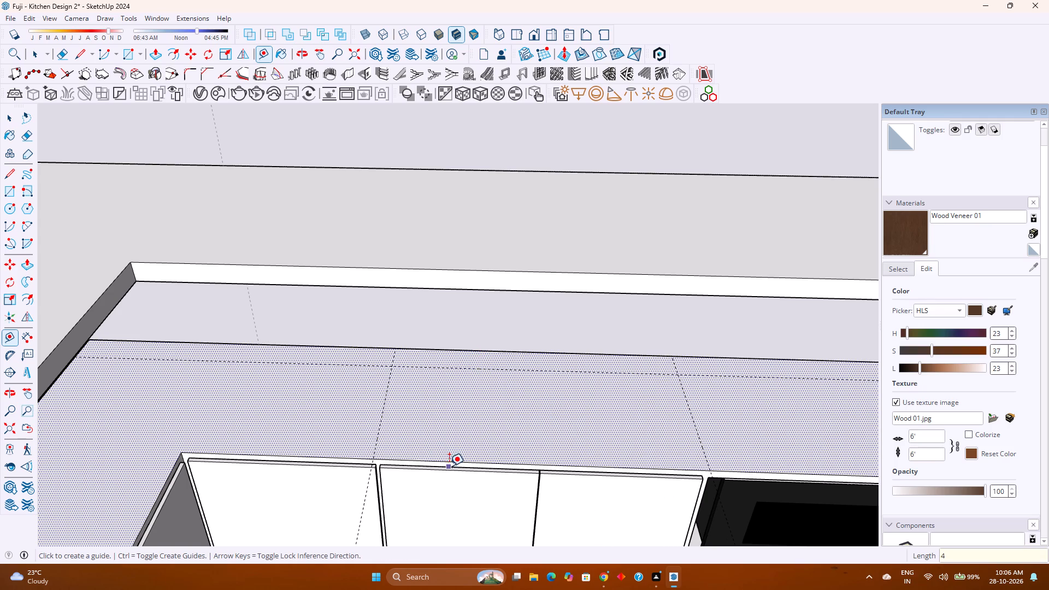
Place a lengthwise guide on the cabinet top 2" in from its front edge.
click(451, 462)
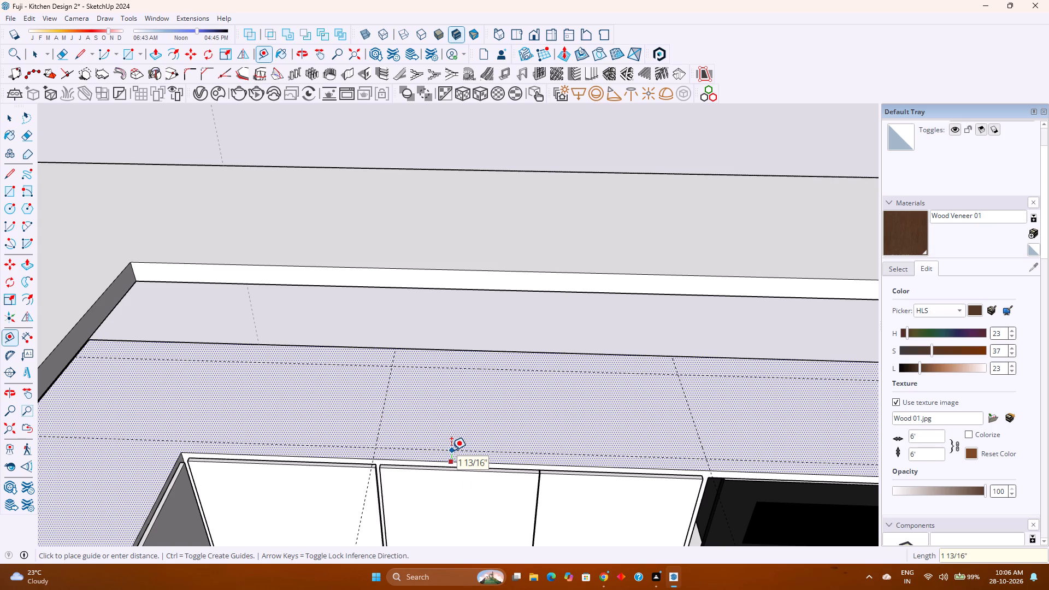
key(2)
key(Return)
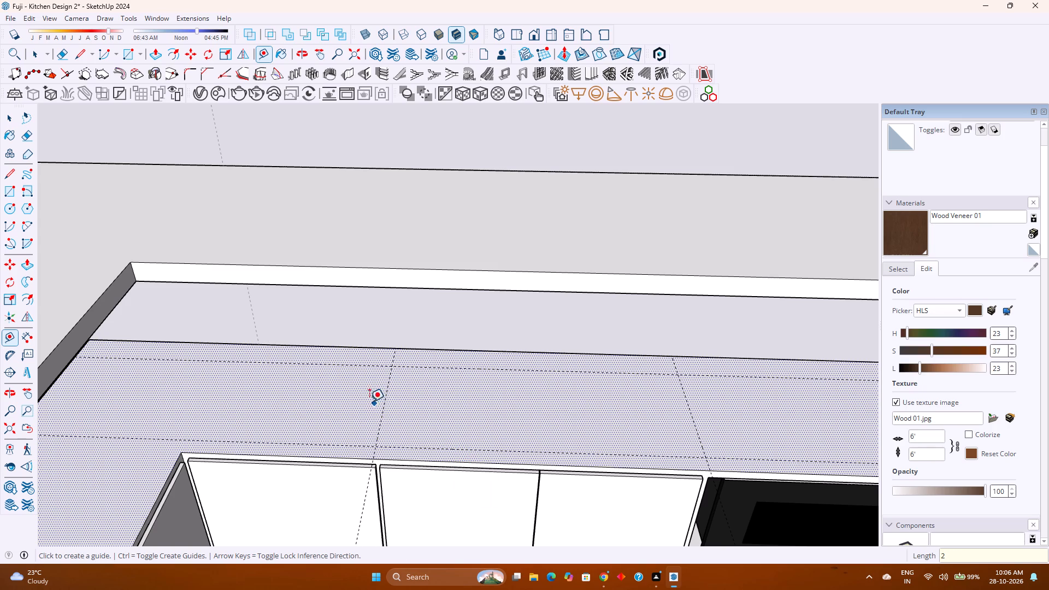
Add a cross guide 4" inward from each of the two existing cross guides on the cabinet top.
click(385, 406)
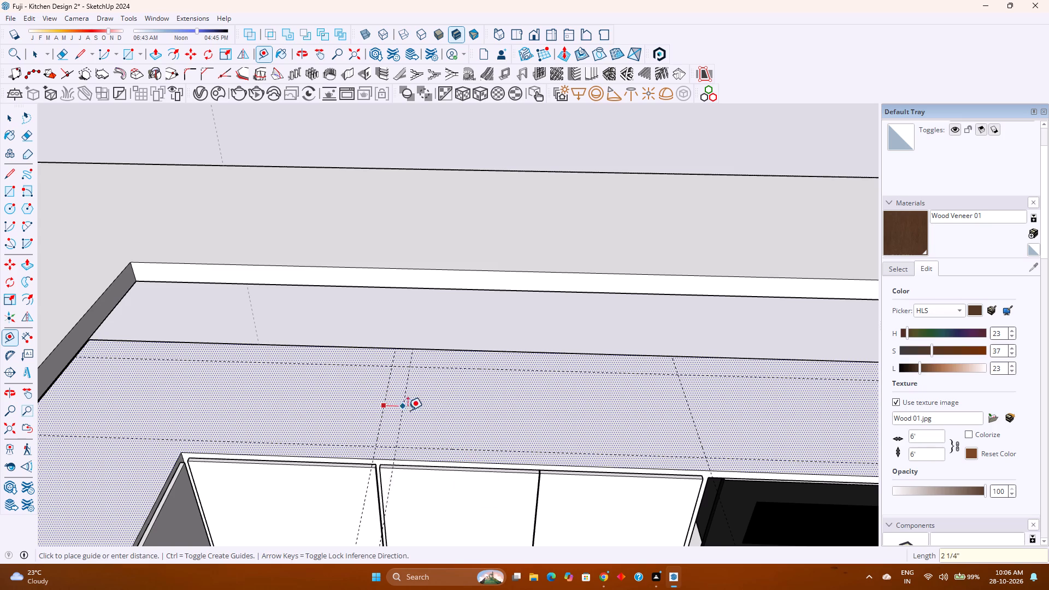
click(416, 411)
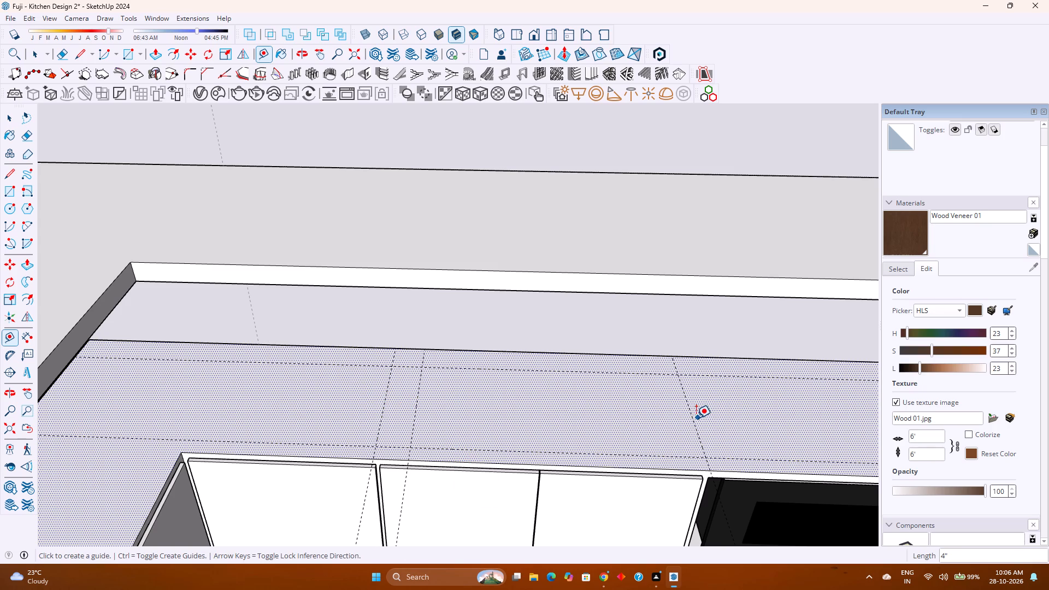
click(694, 420)
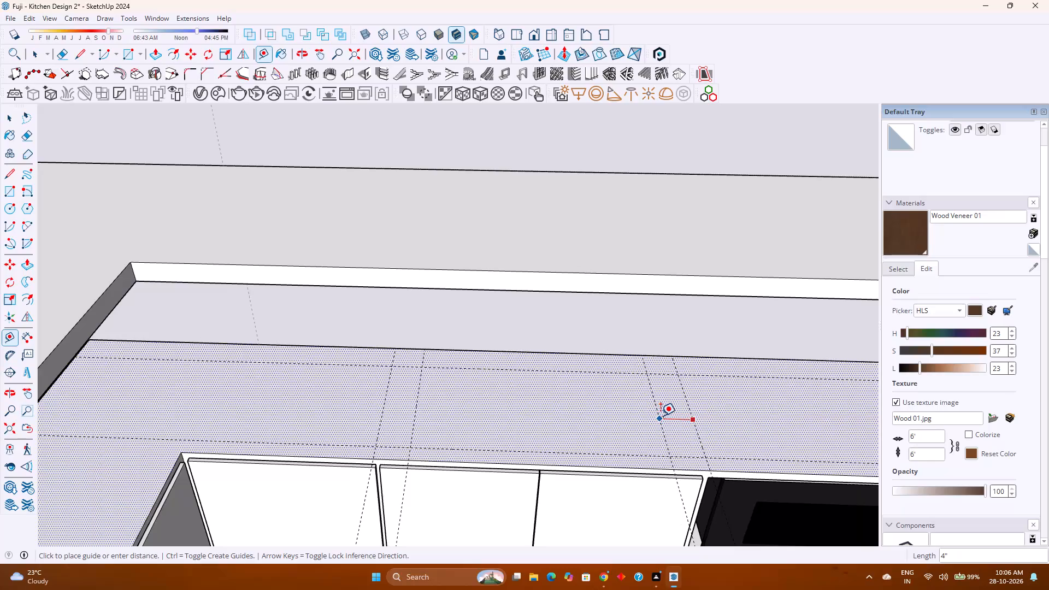
click(661, 416)
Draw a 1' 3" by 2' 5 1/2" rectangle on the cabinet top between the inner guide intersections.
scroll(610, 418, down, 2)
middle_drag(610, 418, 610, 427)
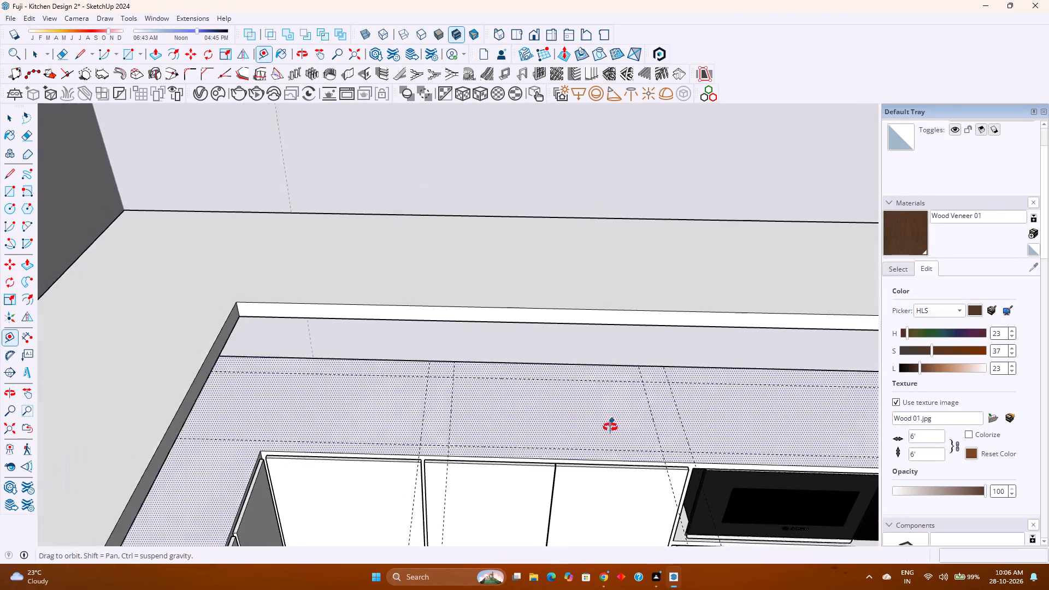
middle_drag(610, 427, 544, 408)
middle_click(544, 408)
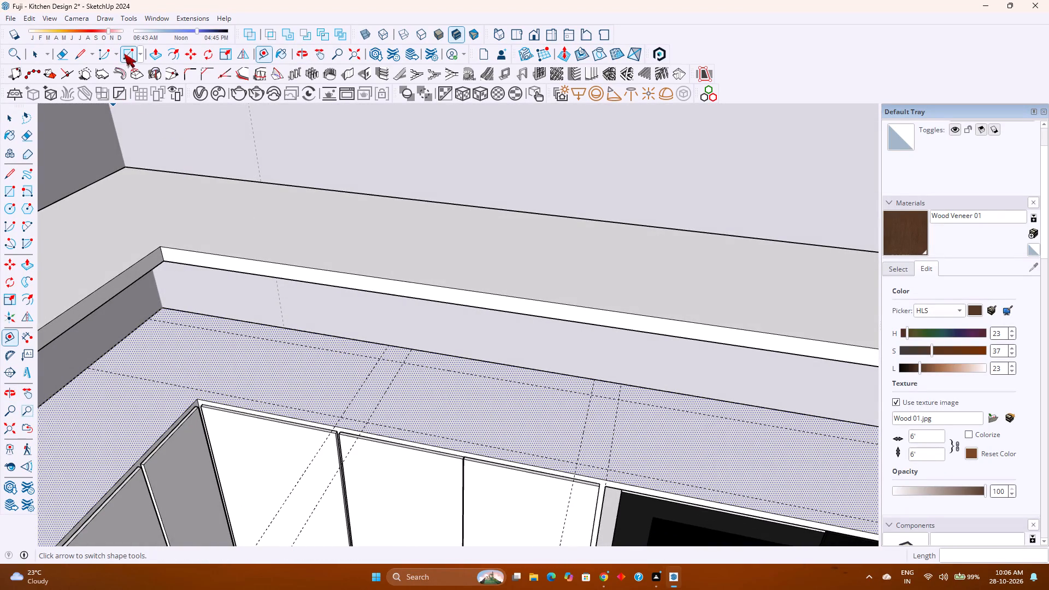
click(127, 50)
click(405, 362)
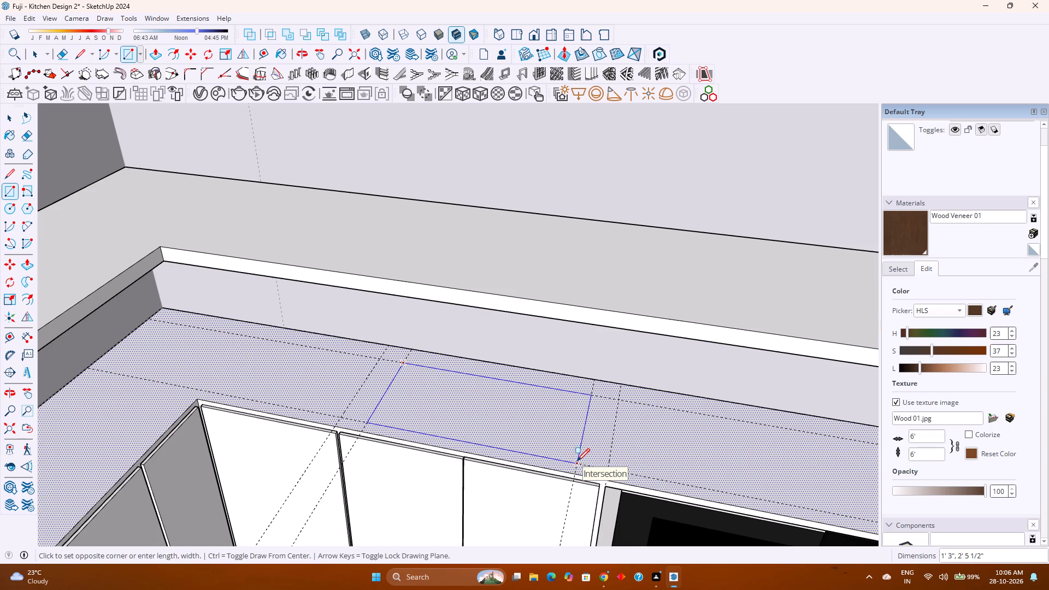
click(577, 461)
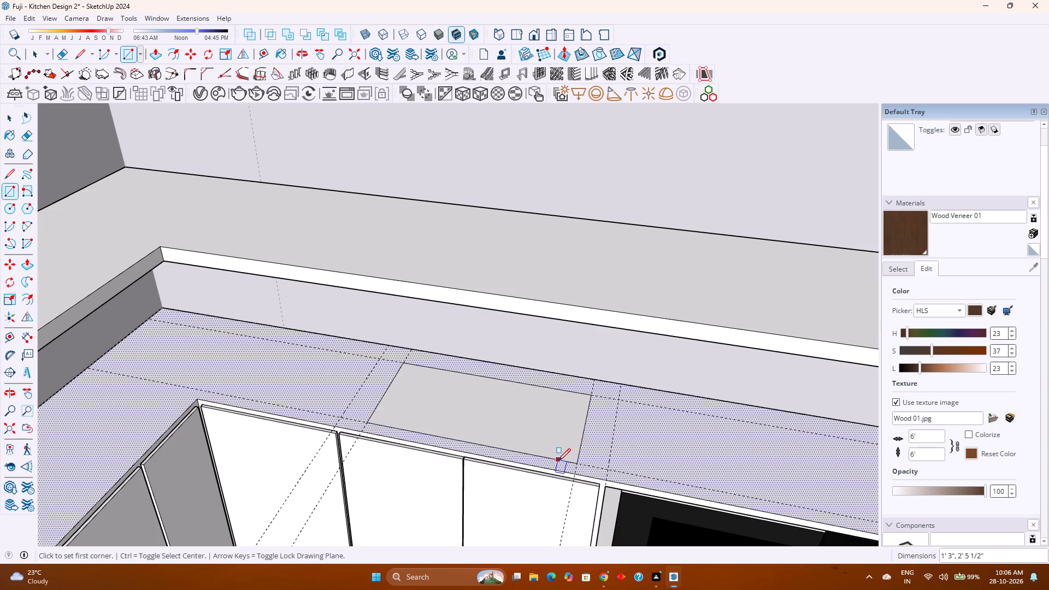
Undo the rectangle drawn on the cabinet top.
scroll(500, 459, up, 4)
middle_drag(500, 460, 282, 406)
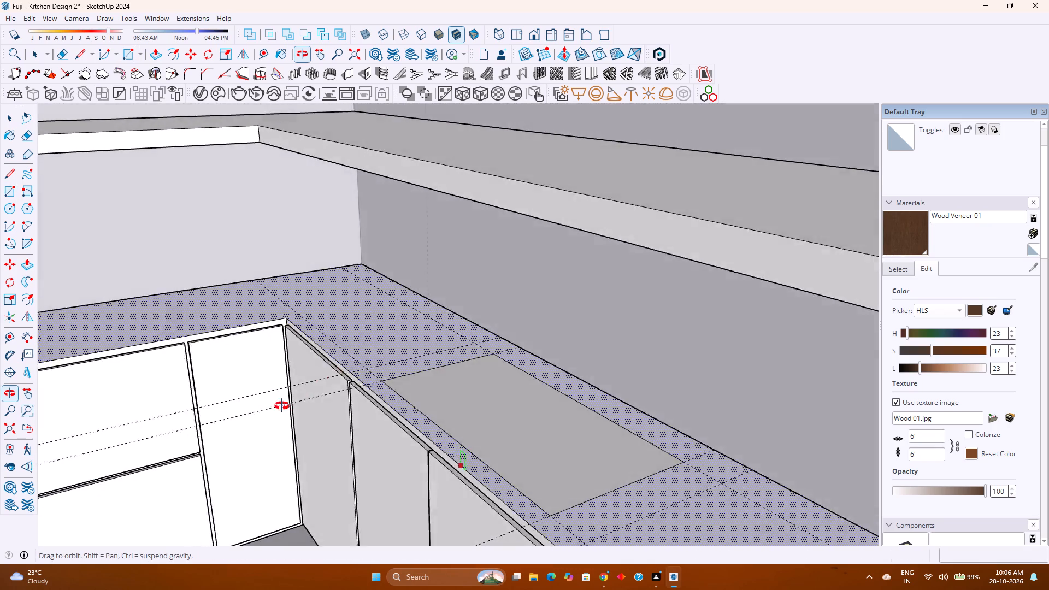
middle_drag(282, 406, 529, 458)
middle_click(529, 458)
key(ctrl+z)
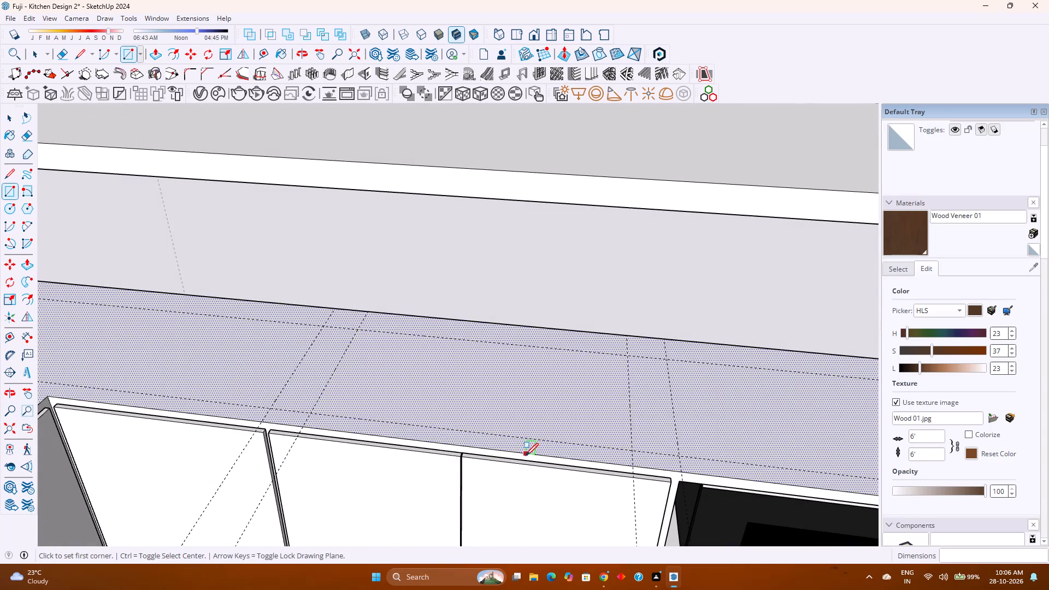
Replace the rear lengthwise guide with one offset 1" towards the wall, deleting the original guide.
key(space)
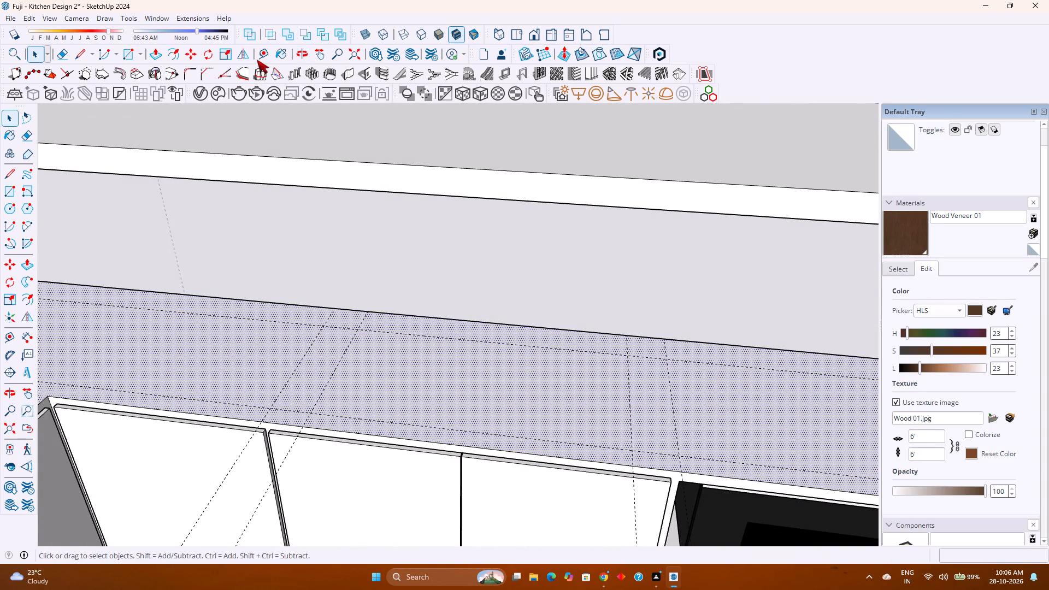
click(261, 57)
click(548, 346)
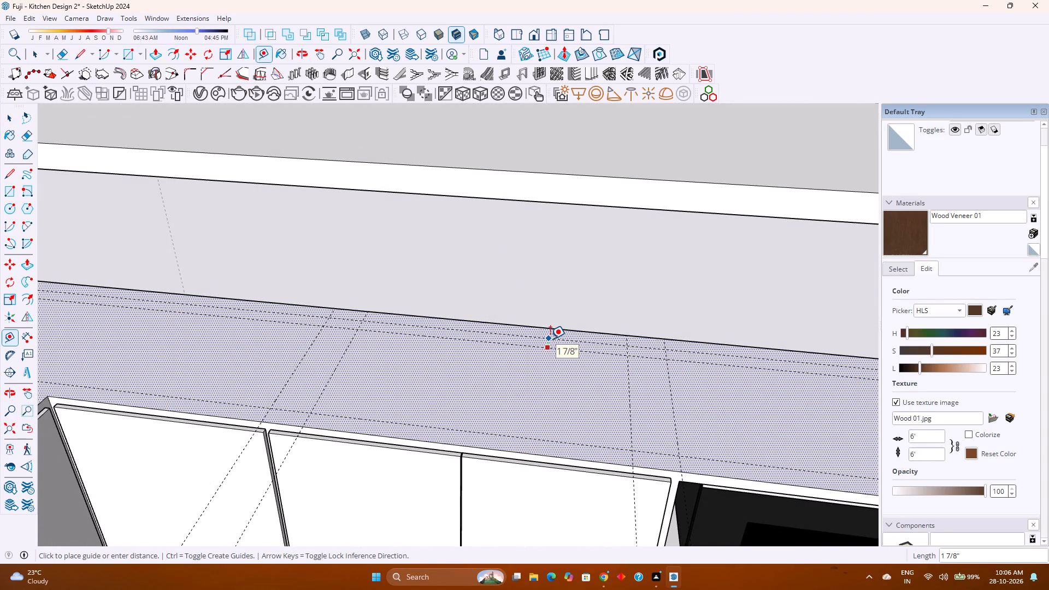
scroll(557, 341, up, 6)
key(1)
key(Return)
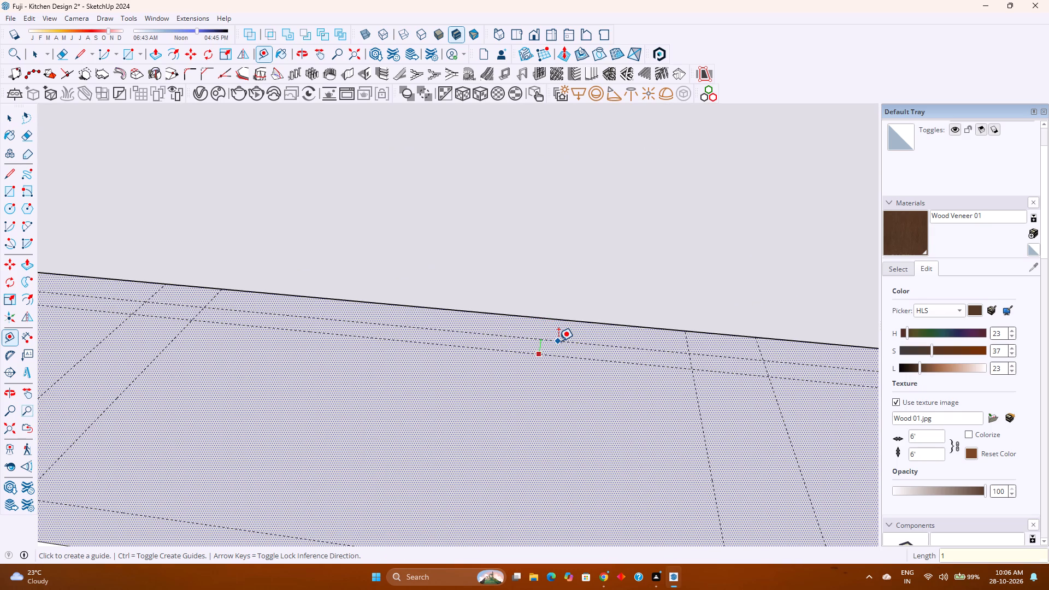
key(space)
click(569, 358)
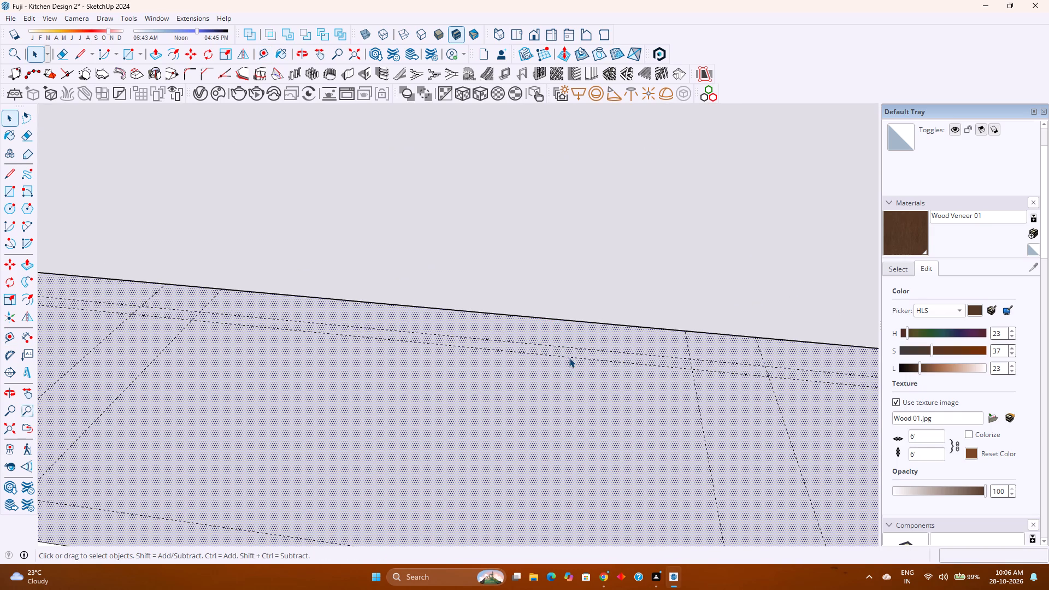
key(Delete)
Draw a 2' 5 1/2" by 1' 4" rectangle on the cabinet top between the inner guide intersections.
scroll(561, 368, down, 2)
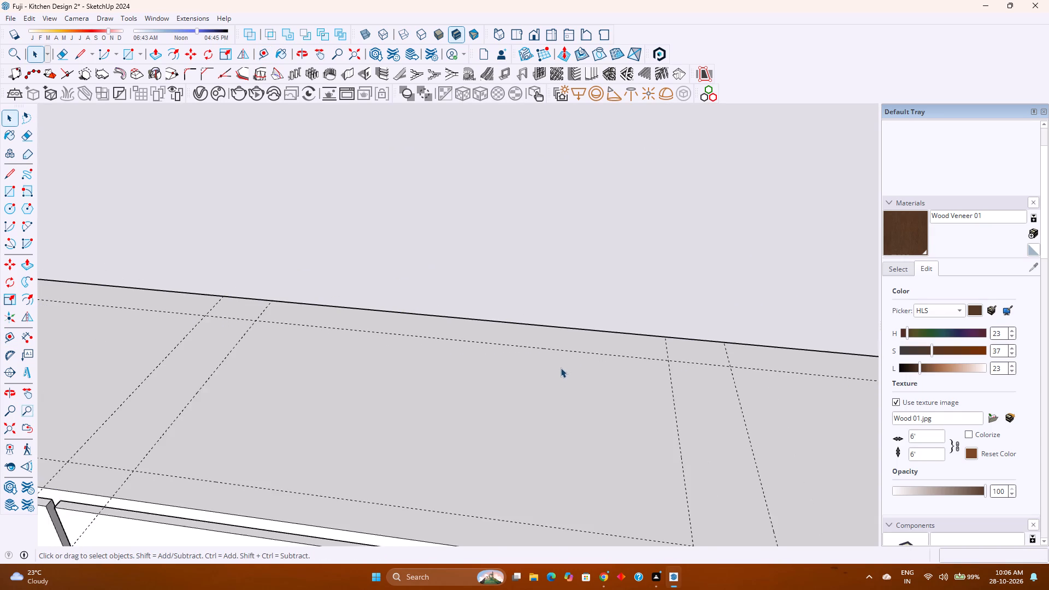
scroll(561, 368, down, 6)
middle_drag(555, 368, 548, 392)
scroll(547, 390, down, 3)
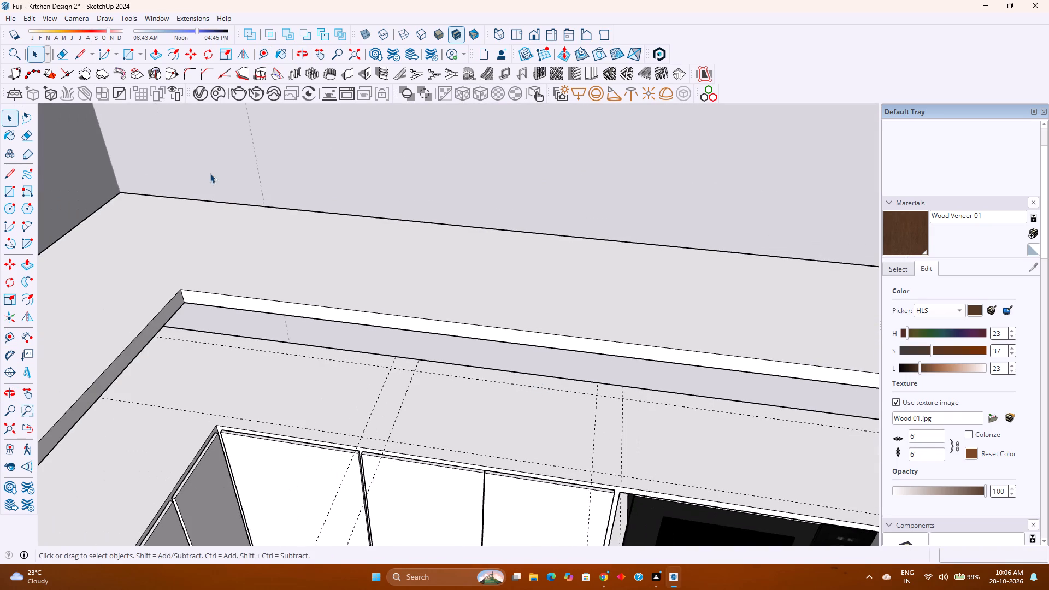
click(469, 436)
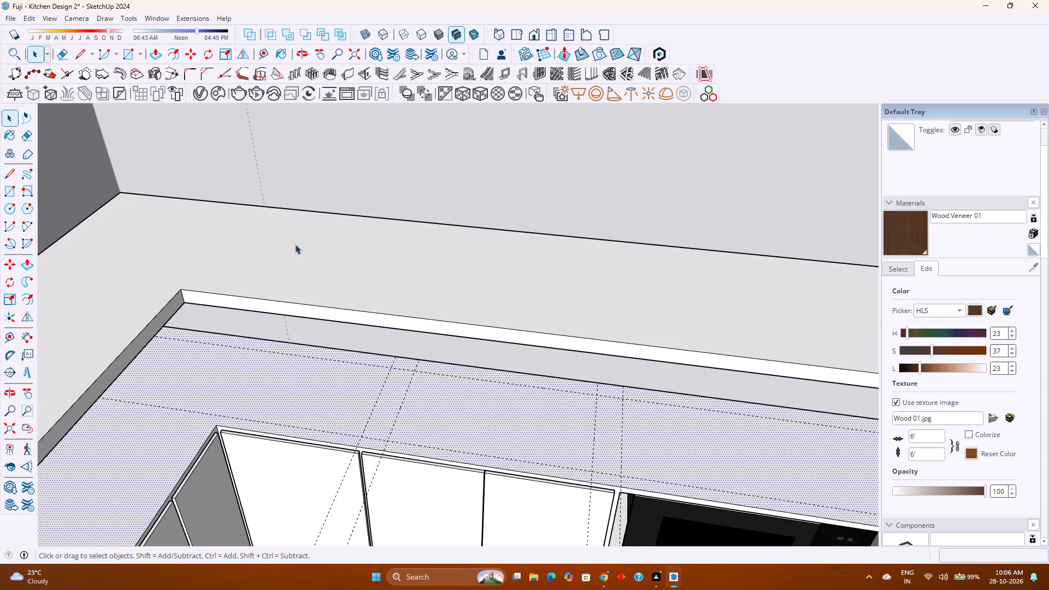
click(131, 53)
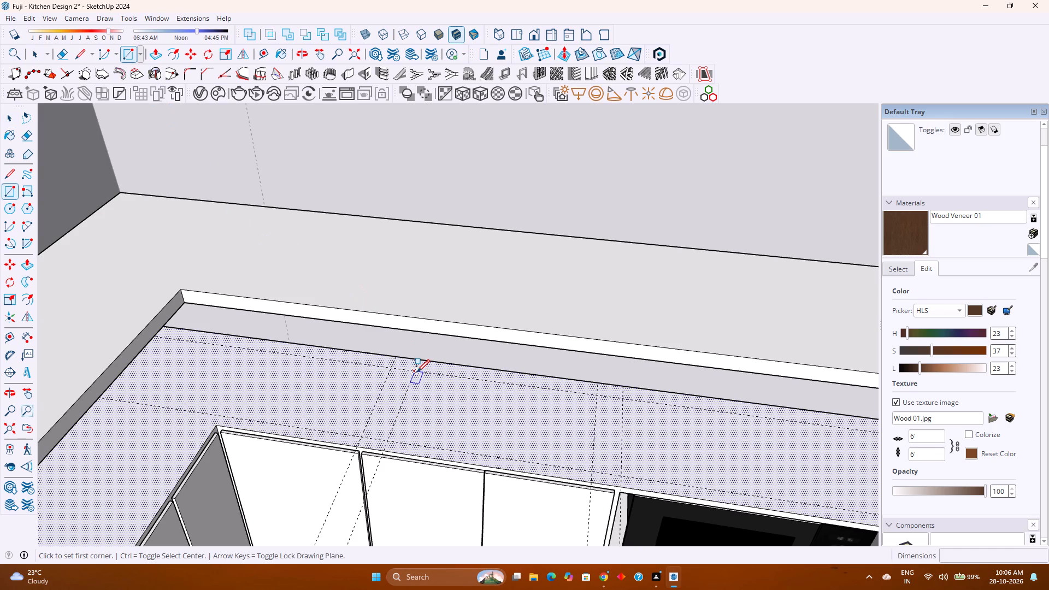
click(417, 372)
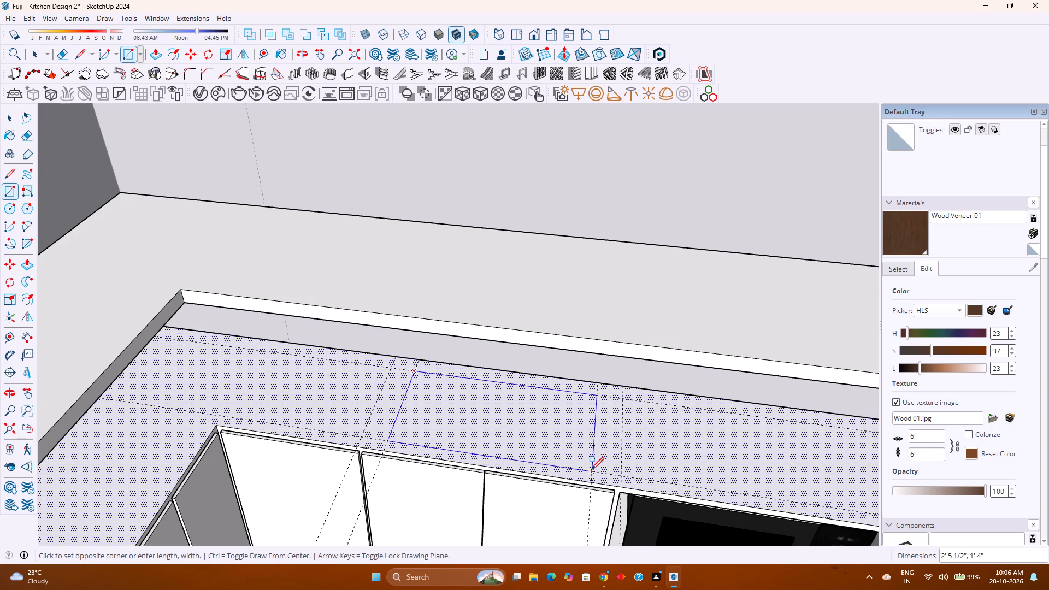
click(591, 471)
key(space)
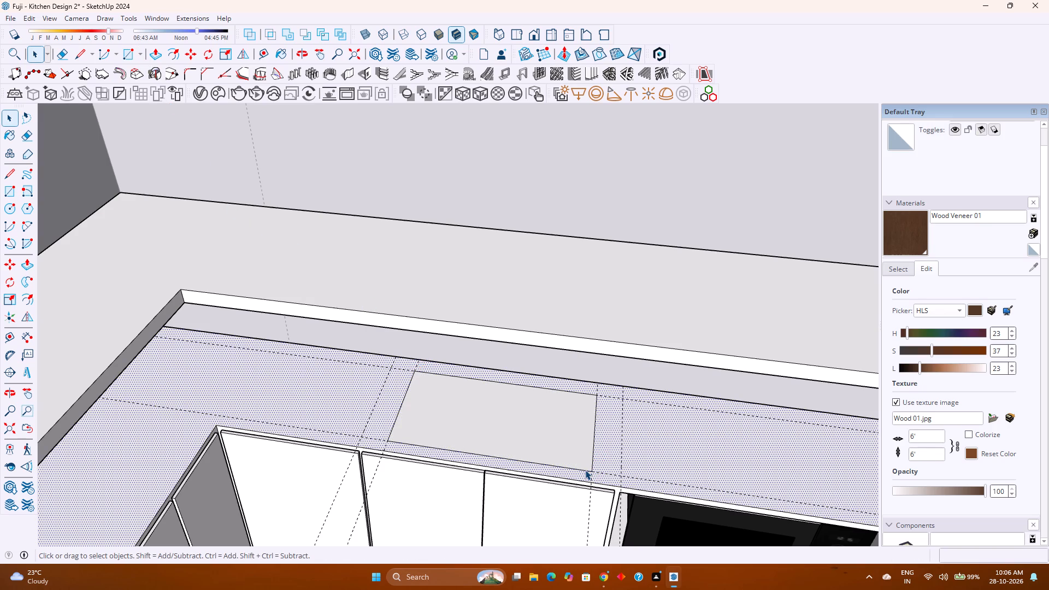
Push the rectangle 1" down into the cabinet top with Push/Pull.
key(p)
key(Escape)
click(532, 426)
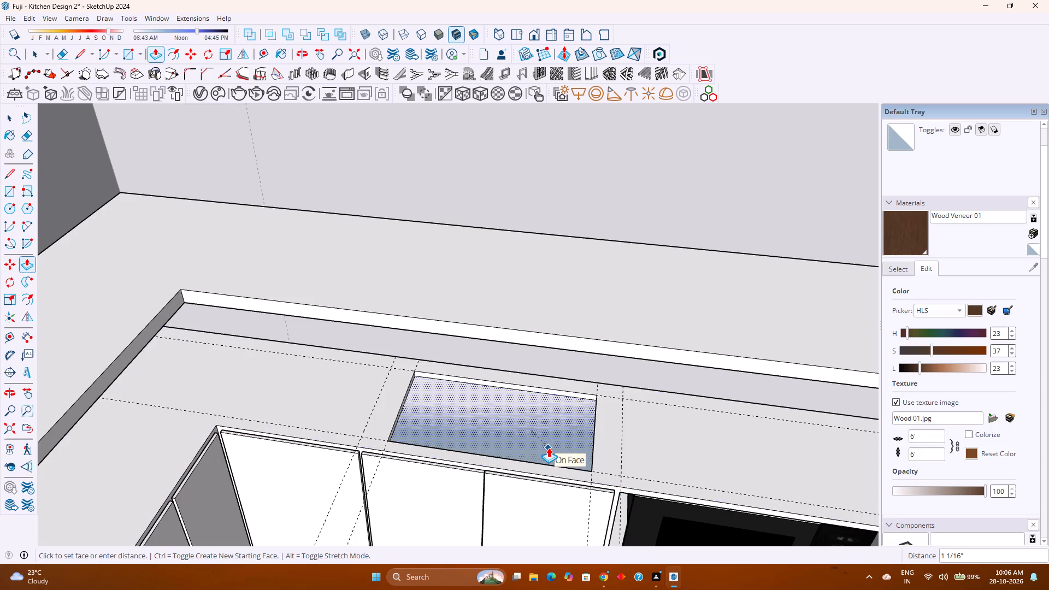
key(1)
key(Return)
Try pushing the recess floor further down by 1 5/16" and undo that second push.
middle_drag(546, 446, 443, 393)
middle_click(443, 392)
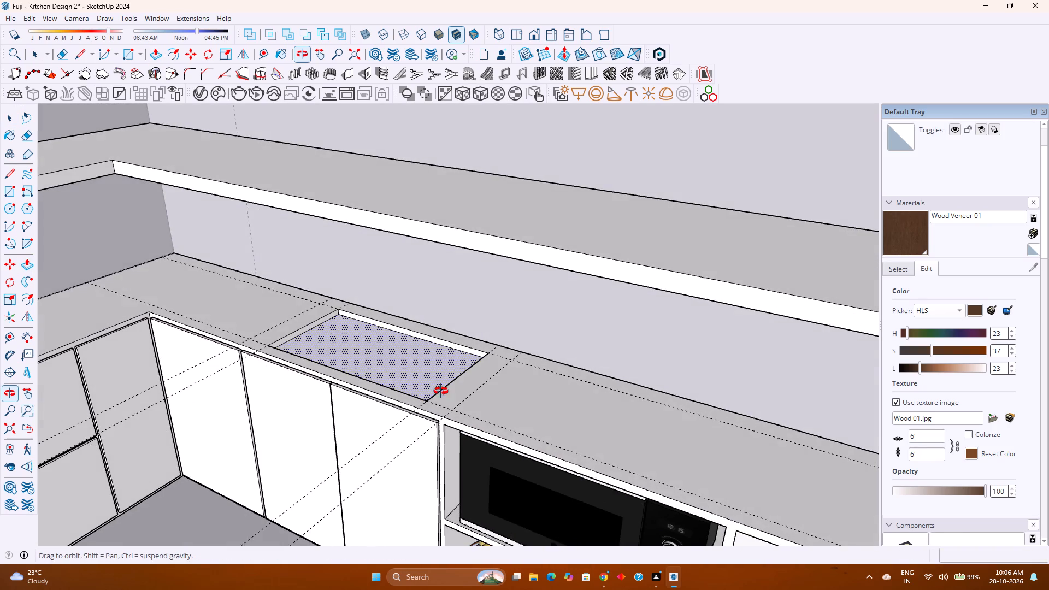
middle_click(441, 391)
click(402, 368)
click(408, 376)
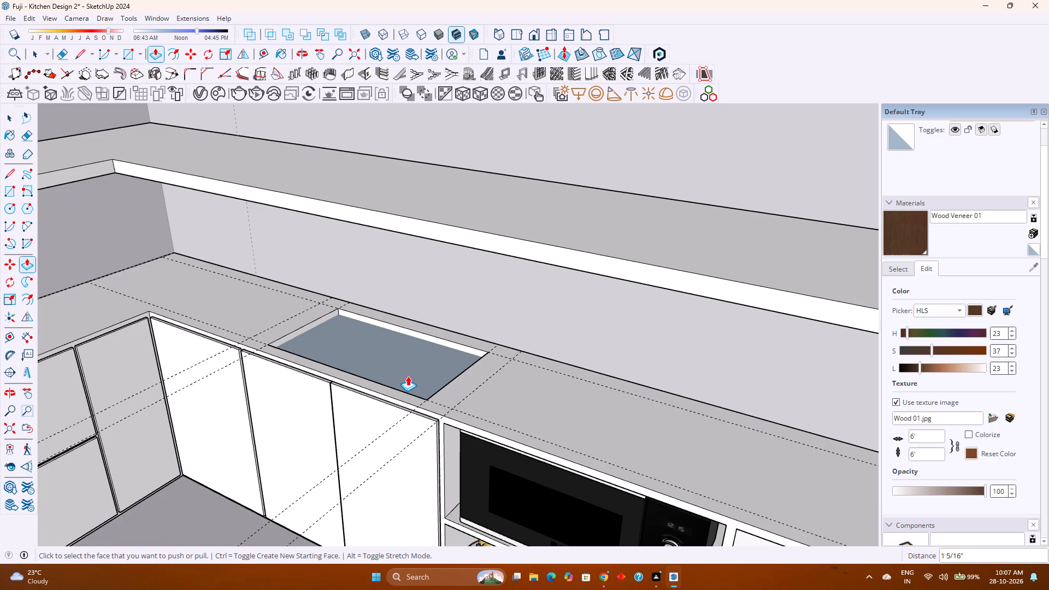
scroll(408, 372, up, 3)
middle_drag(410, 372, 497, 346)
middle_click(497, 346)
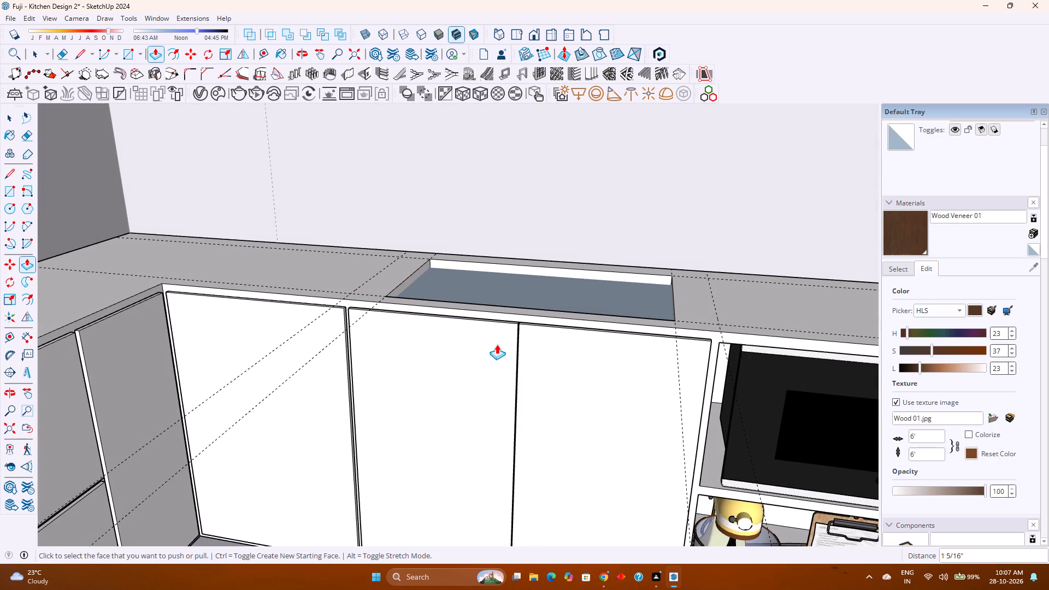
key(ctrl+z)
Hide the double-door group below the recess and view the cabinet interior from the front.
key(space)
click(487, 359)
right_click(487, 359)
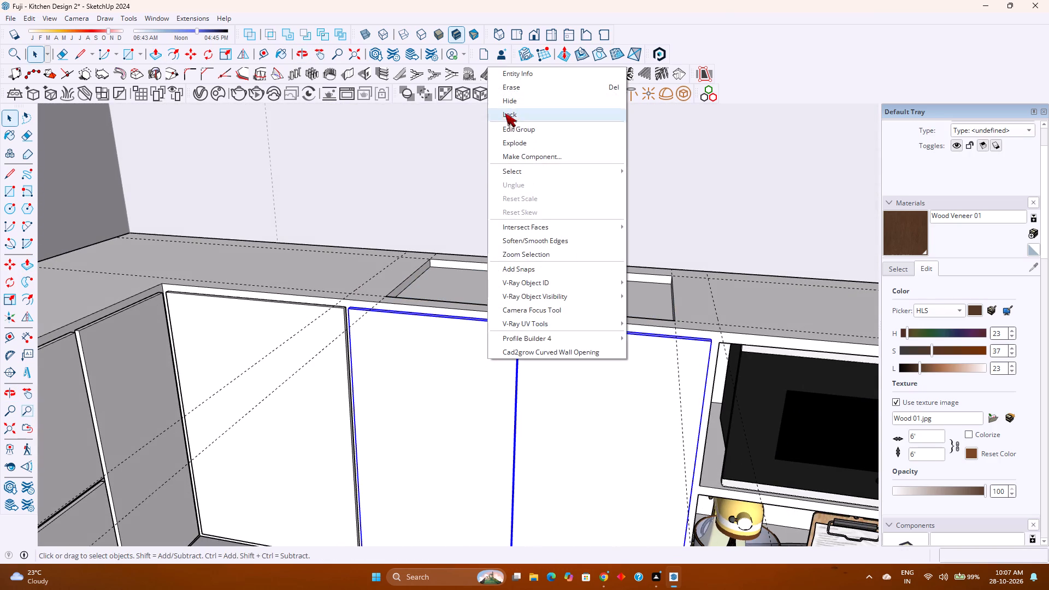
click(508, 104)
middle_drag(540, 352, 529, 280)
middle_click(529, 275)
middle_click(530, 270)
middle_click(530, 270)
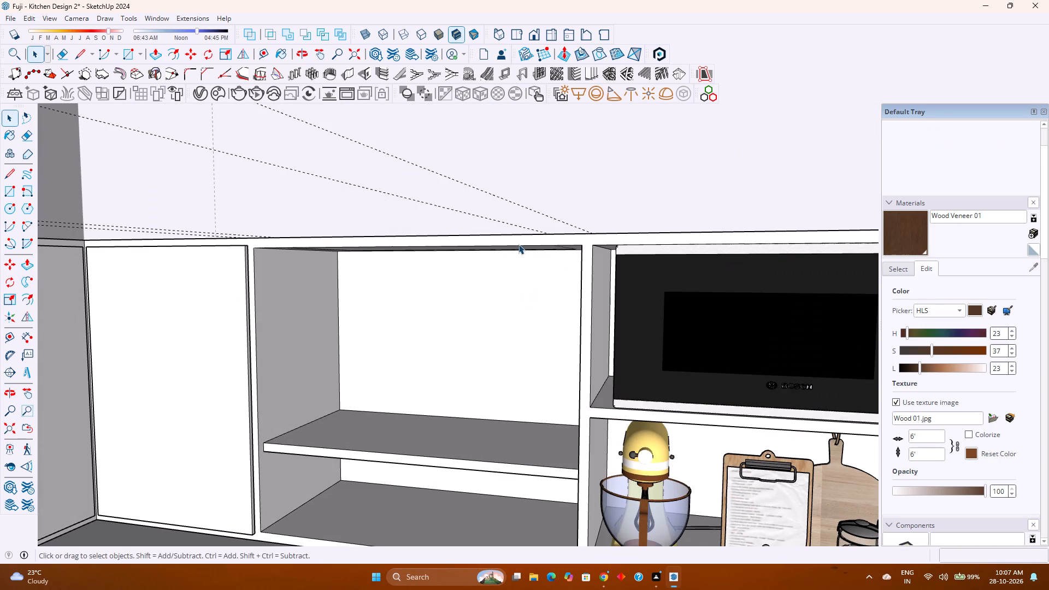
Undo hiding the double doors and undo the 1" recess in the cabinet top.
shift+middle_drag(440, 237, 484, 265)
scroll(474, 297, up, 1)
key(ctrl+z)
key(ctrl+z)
Hide the double-door group on the base cabinet below the drawn rectangle.
middle_drag(462, 274, 479, 325)
middle_click(479, 325)
click(492, 421)
right_click(490, 421)
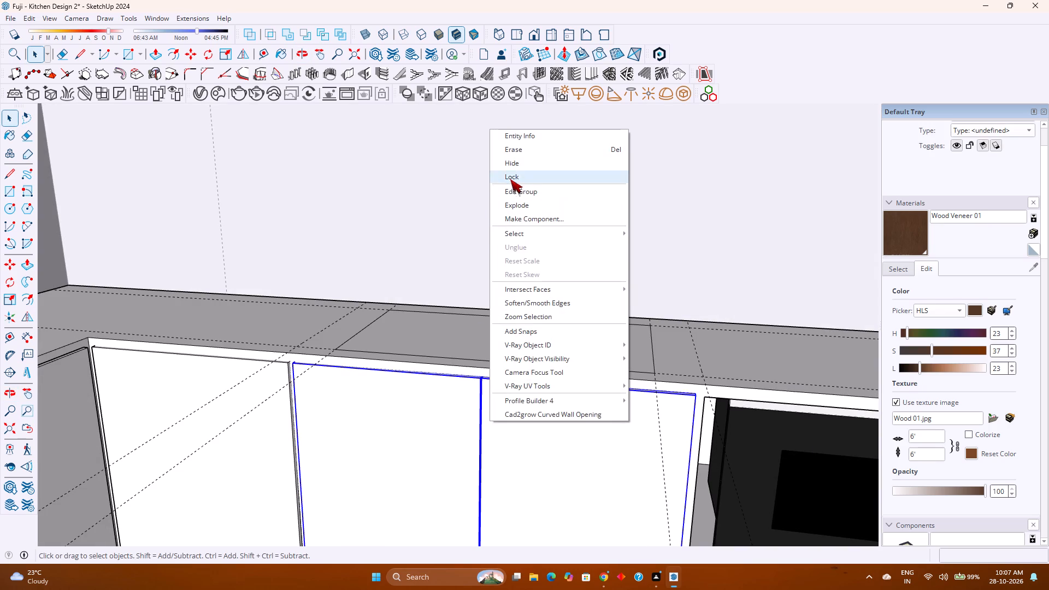
click(514, 167)
Push the rectangle 1 1/16" down to the panel's underside, cutting an opening through the cabinet top.
key(p)
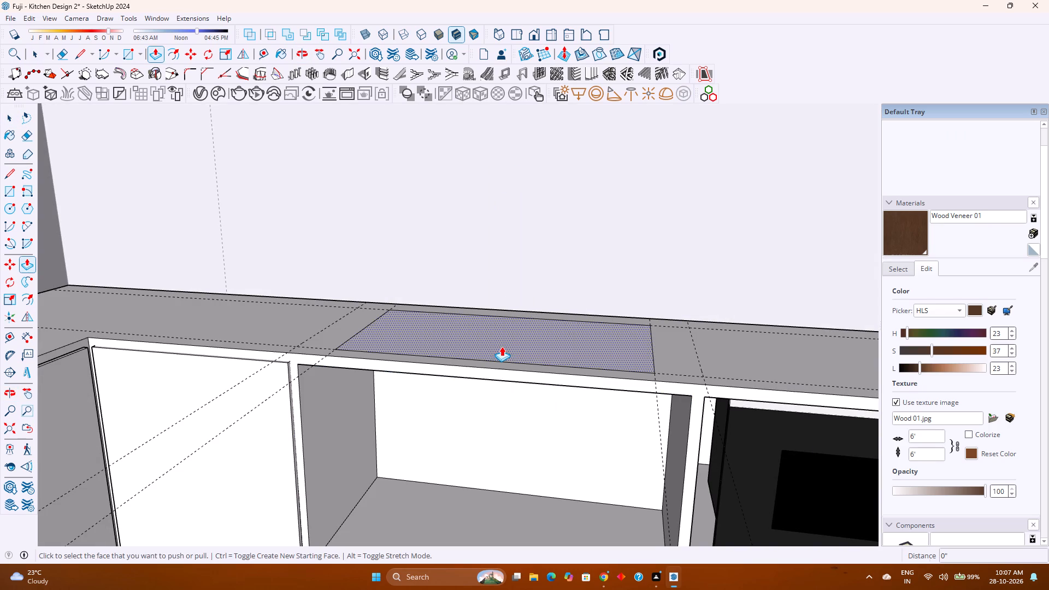
click(502, 346)
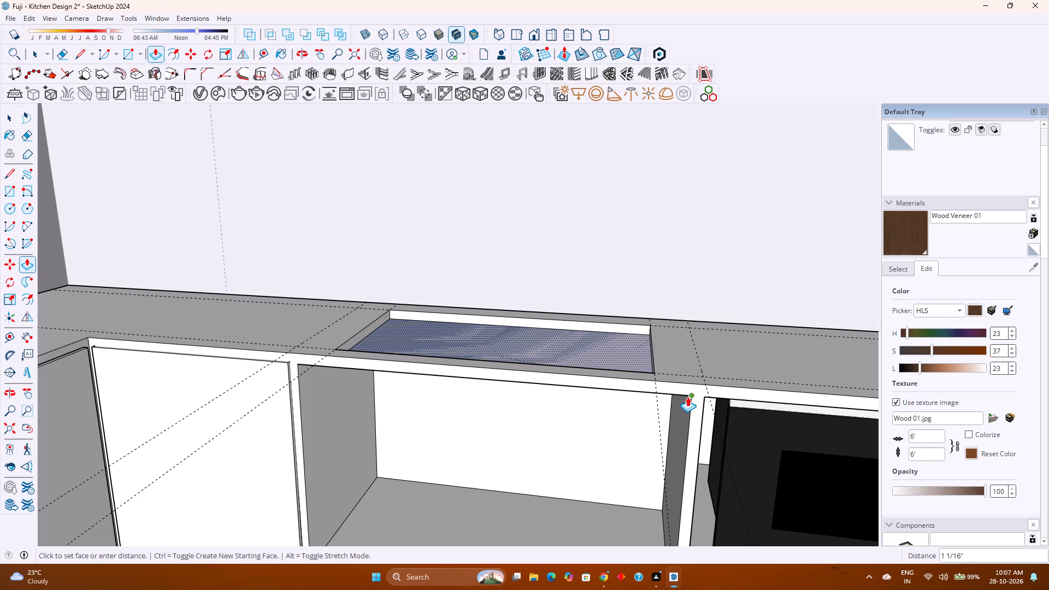
click(687, 397)
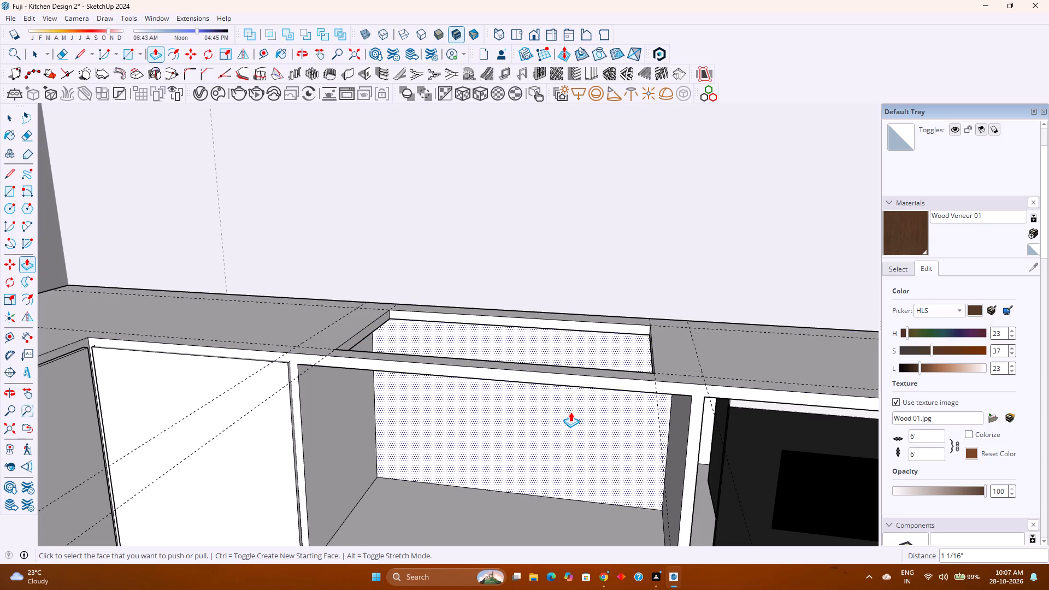
scroll(574, 409, down, 3)
shift+middle_click(592, 403)
shift+middle_click(591, 403)
shift+middle_drag(589, 405, 563, 432)
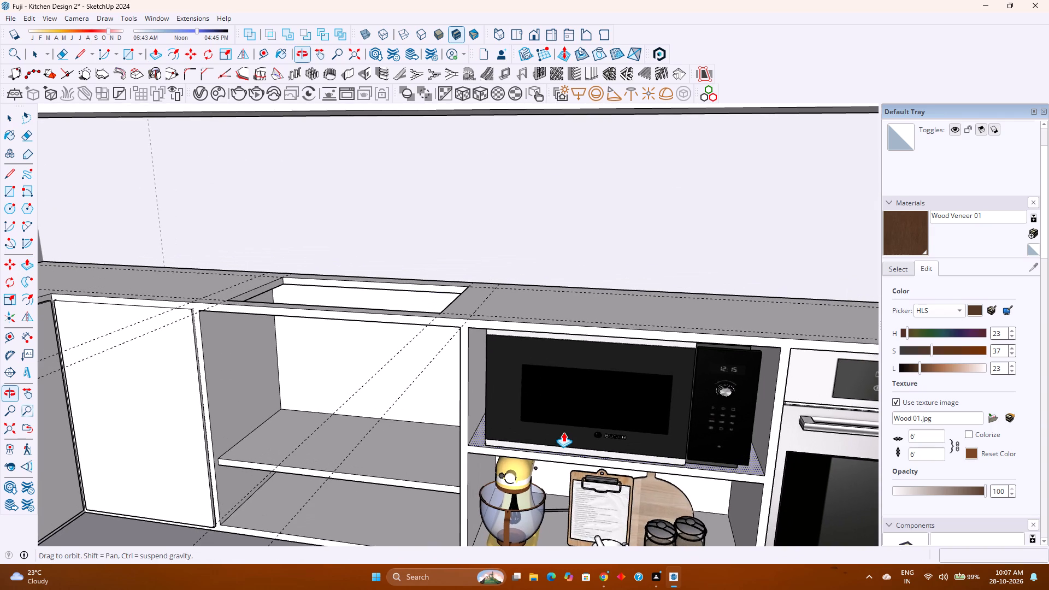
key(space)
Move the raised L-shaped countertop slab 2' straight down onto the base cabinets.
middle_drag(464, 414, 516, 449)
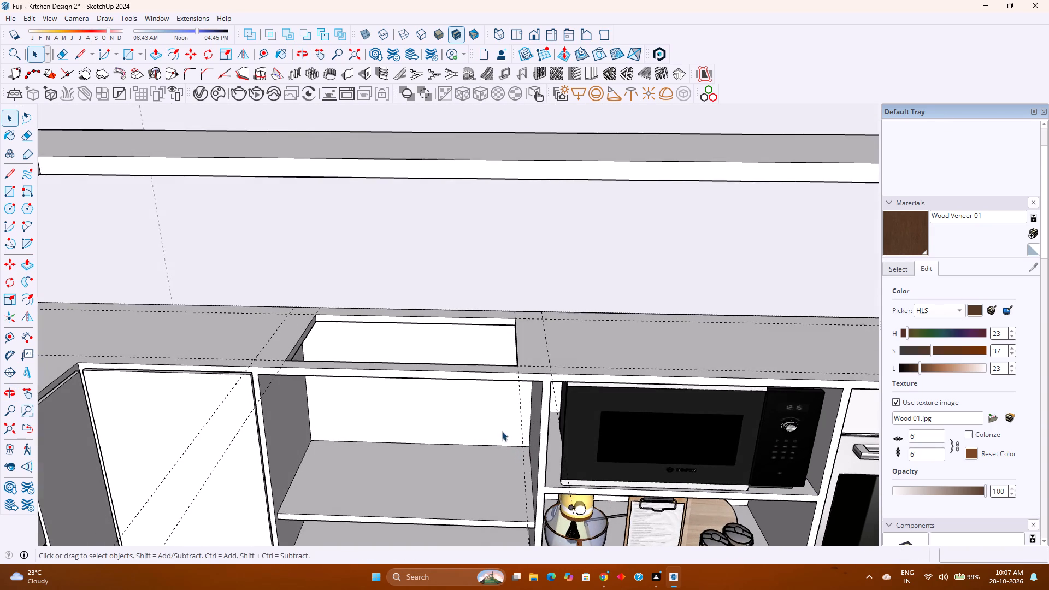
scroll(502, 431, down, 3)
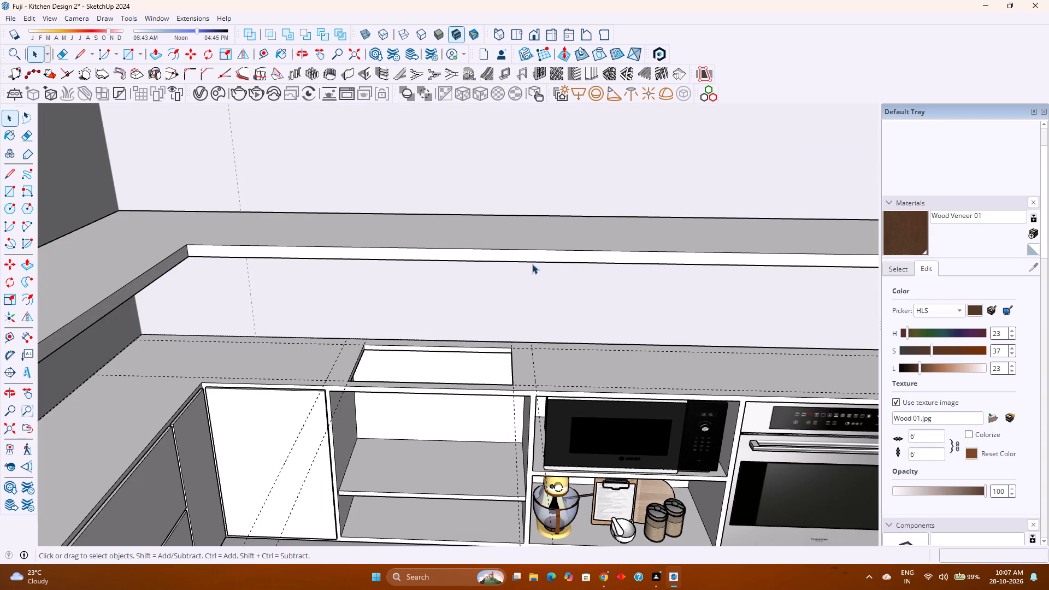
click(538, 254)
key(m)
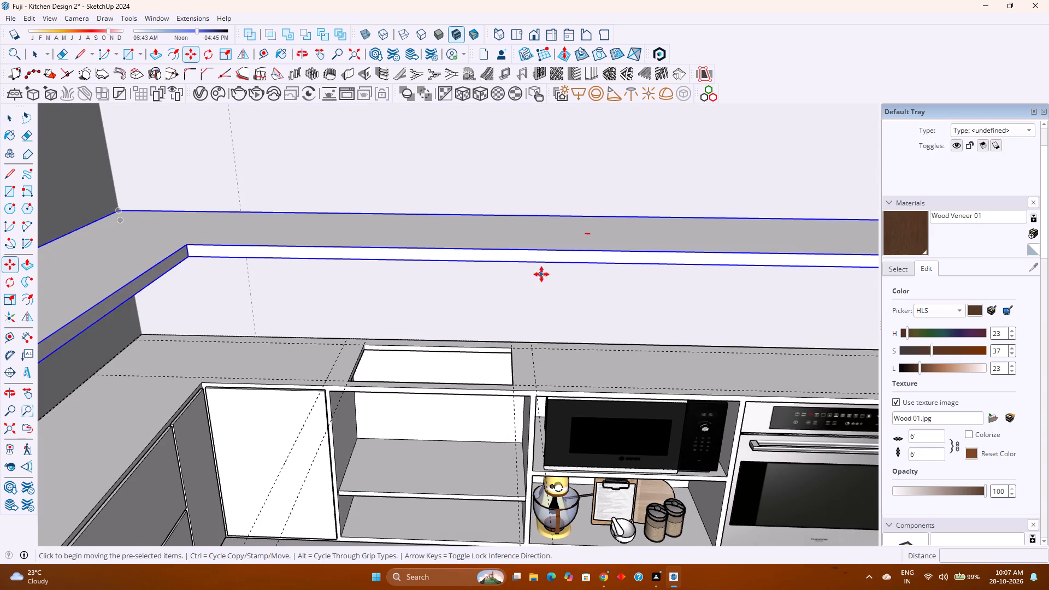
click(542, 264)
key(Up)
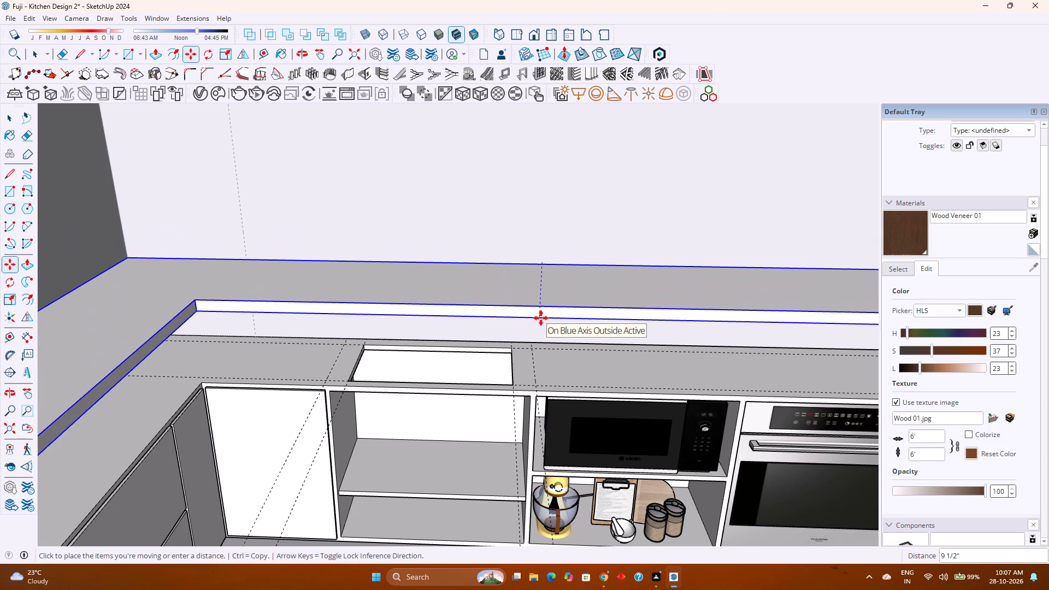
key(2)
key(apostrophe)
key(Return)
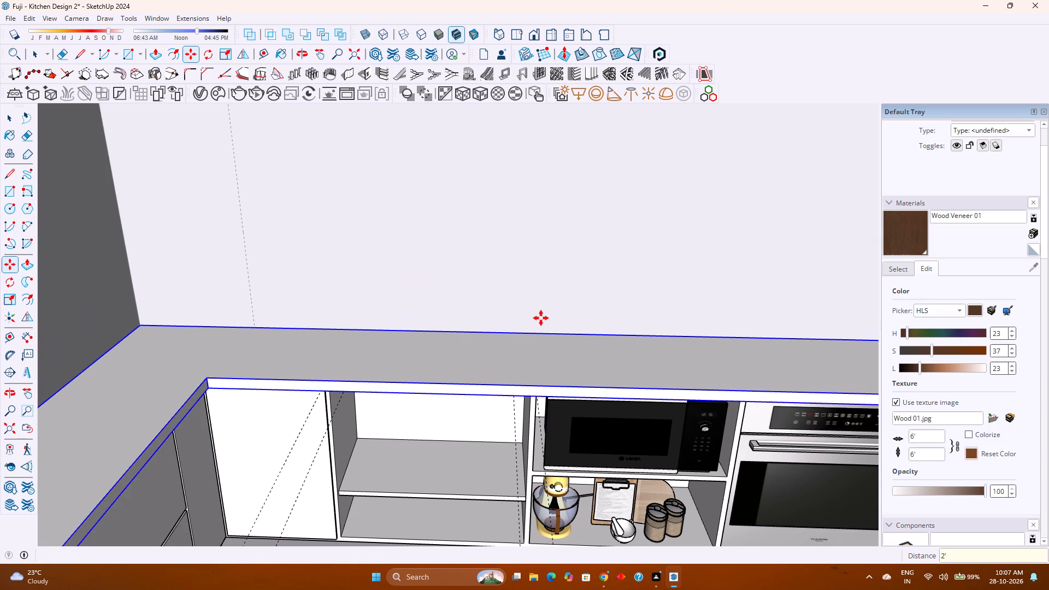
key(space)
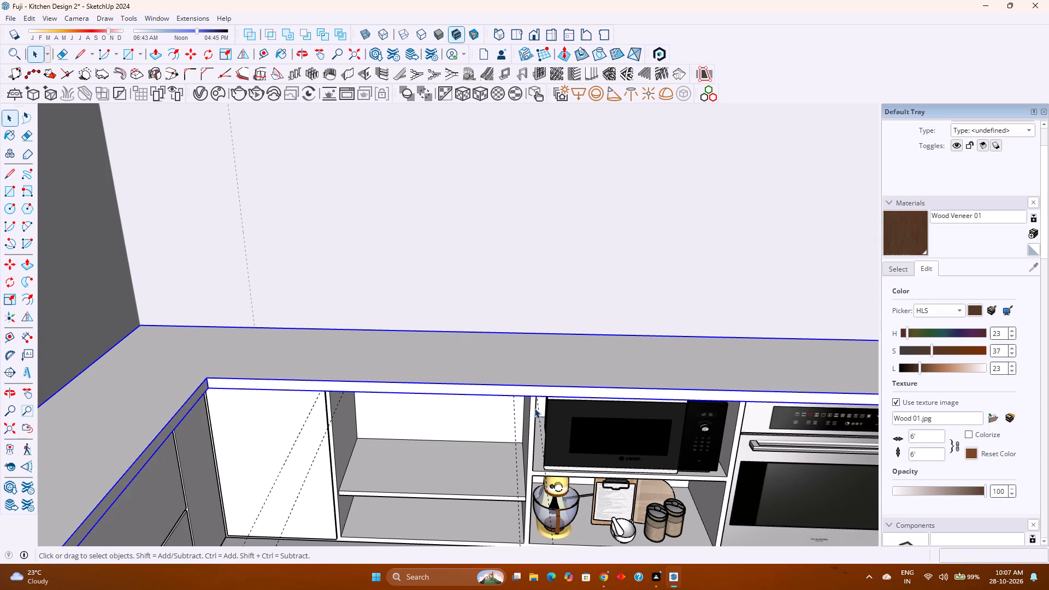
Move the four cross guides 3 1/16" straight up to the countertop slab's top surface.
click(539, 416)
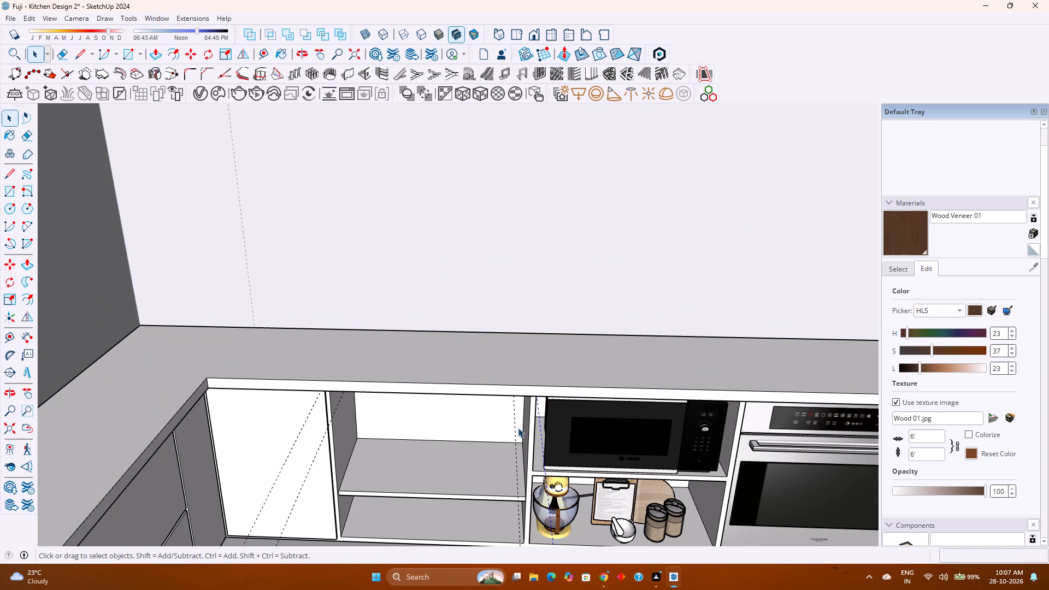
ctrl+click(514, 417)
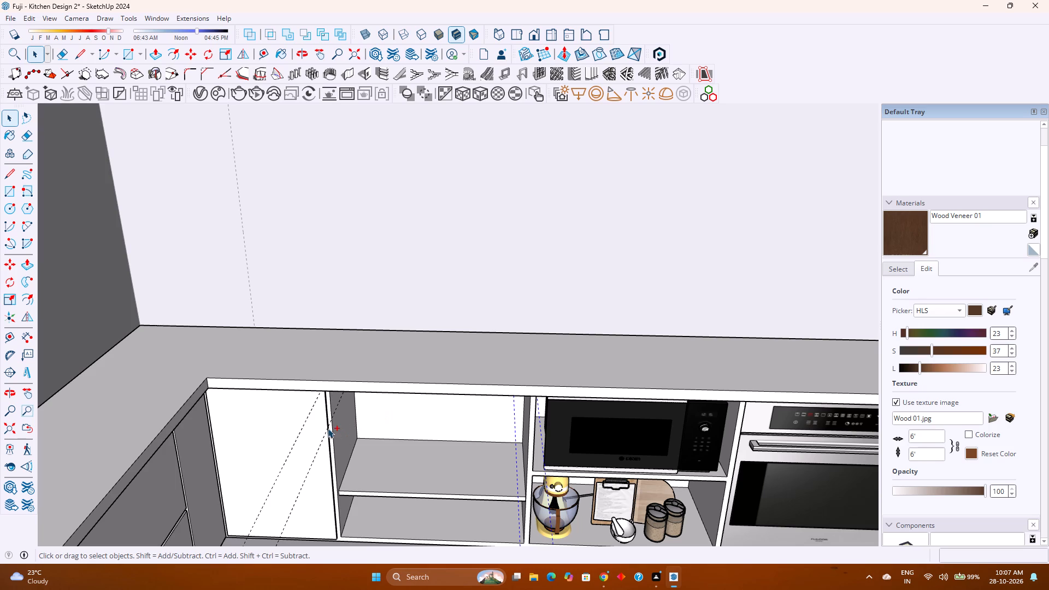
ctrl+click(326, 428)
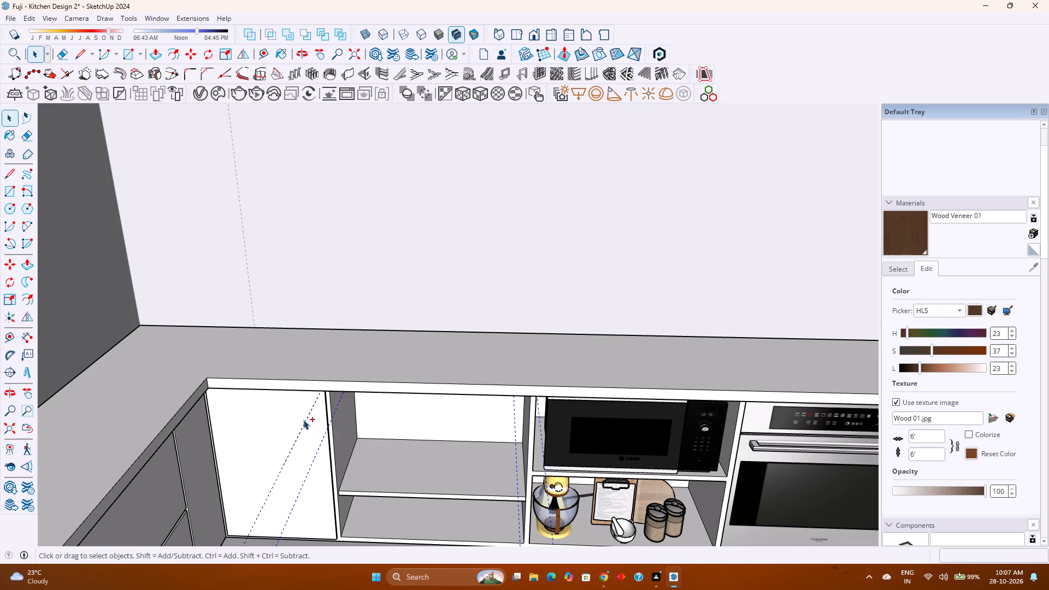
ctrl+click(303, 420)
click(308, 415)
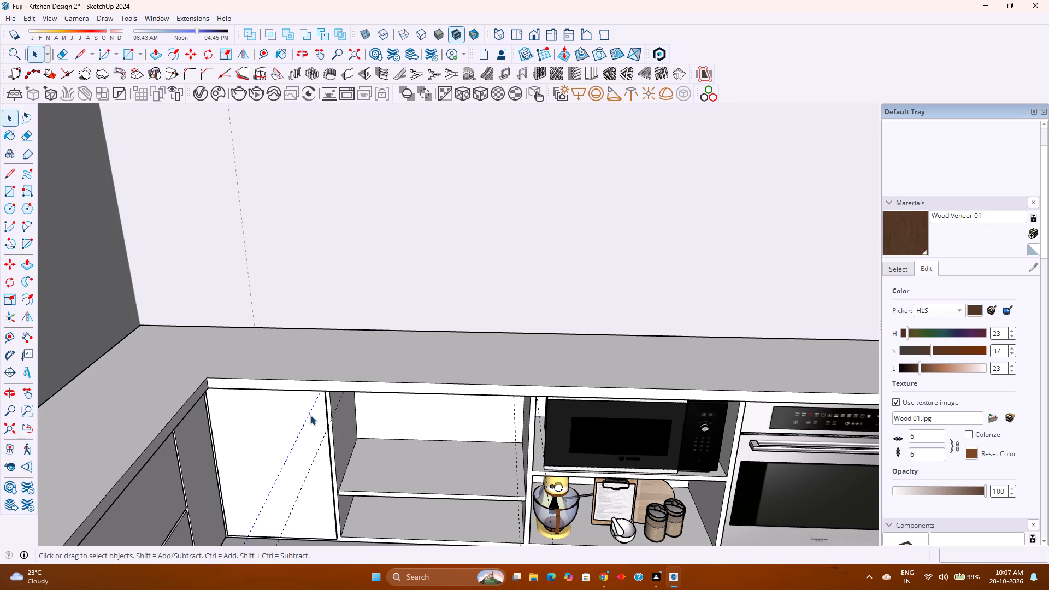
ctrl+click(337, 409)
ctrl+click(515, 428)
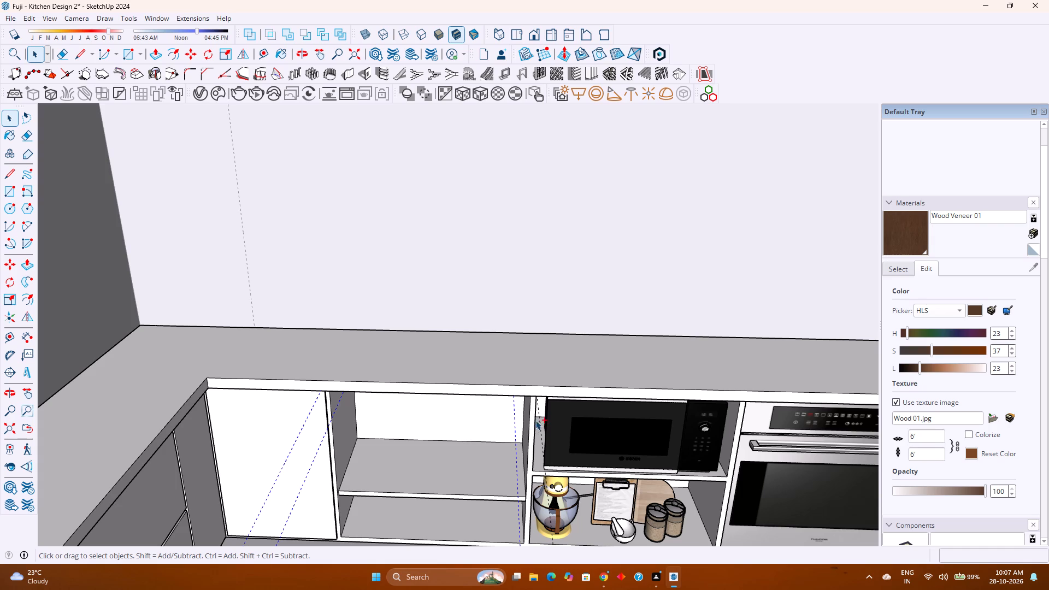
ctrl+click(540, 418)
key(m)
click(535, 400)
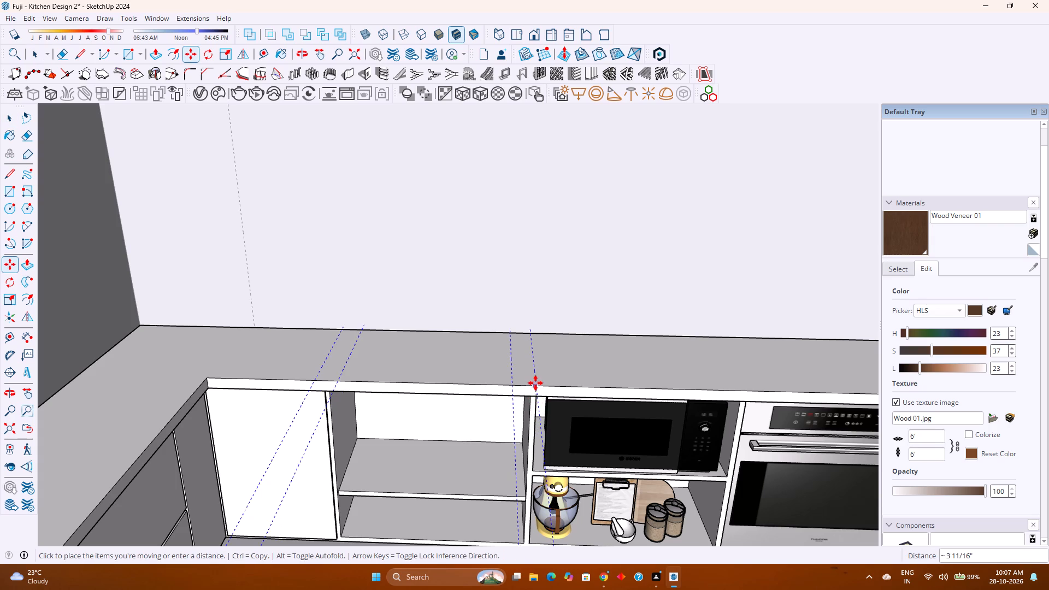
key(Up)
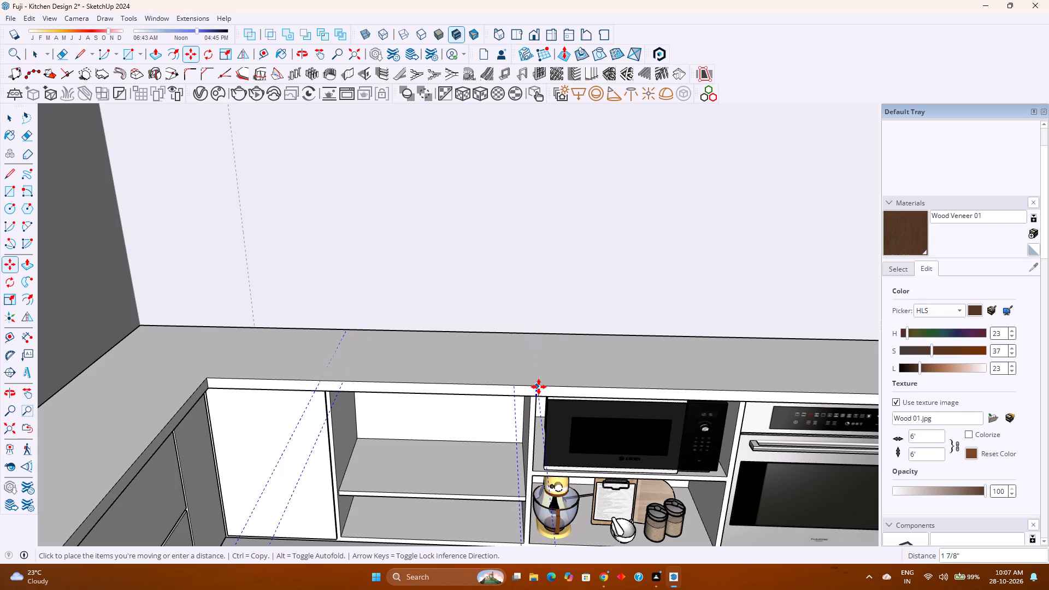
scroll(538, 388, up, 8)
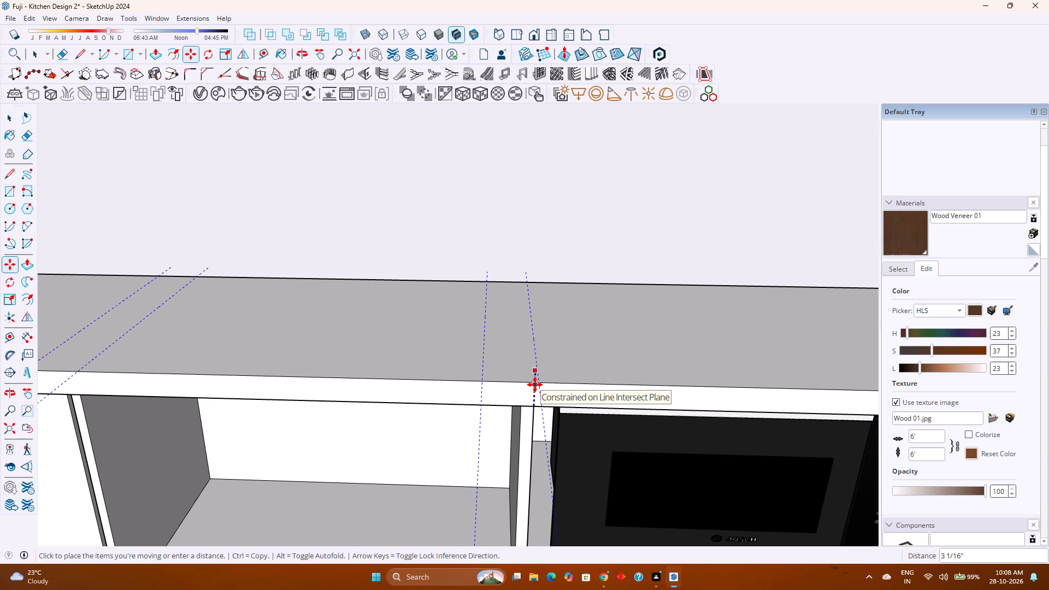
click(534, 374)
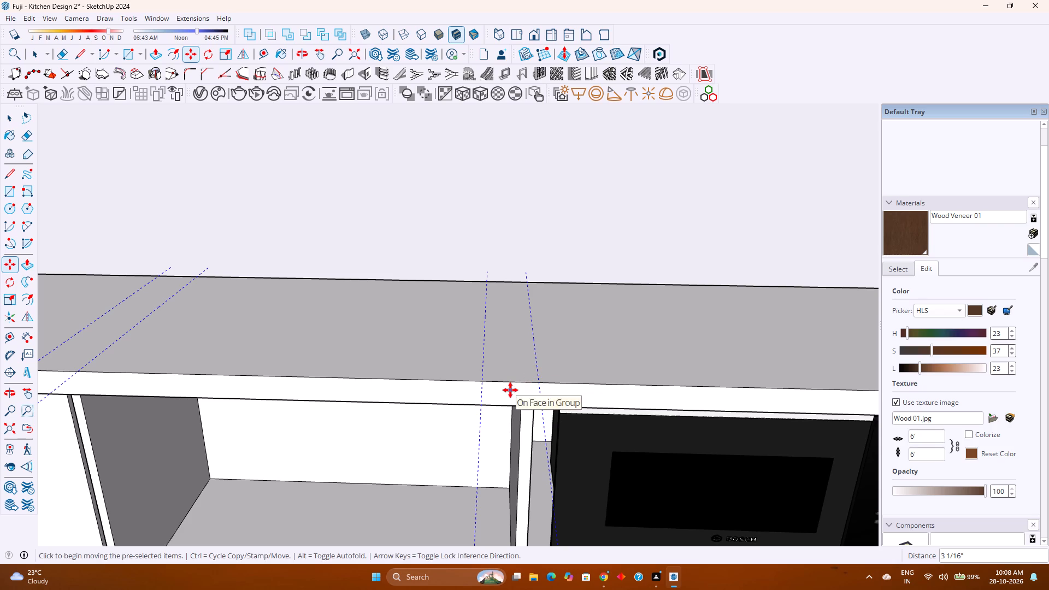
key(space)
scroll(510, 390, down, 3)
middle_drag(509, 390, 429, 393)
middle_click(422, 390)
middle_drag(387, 371, 319, 322)
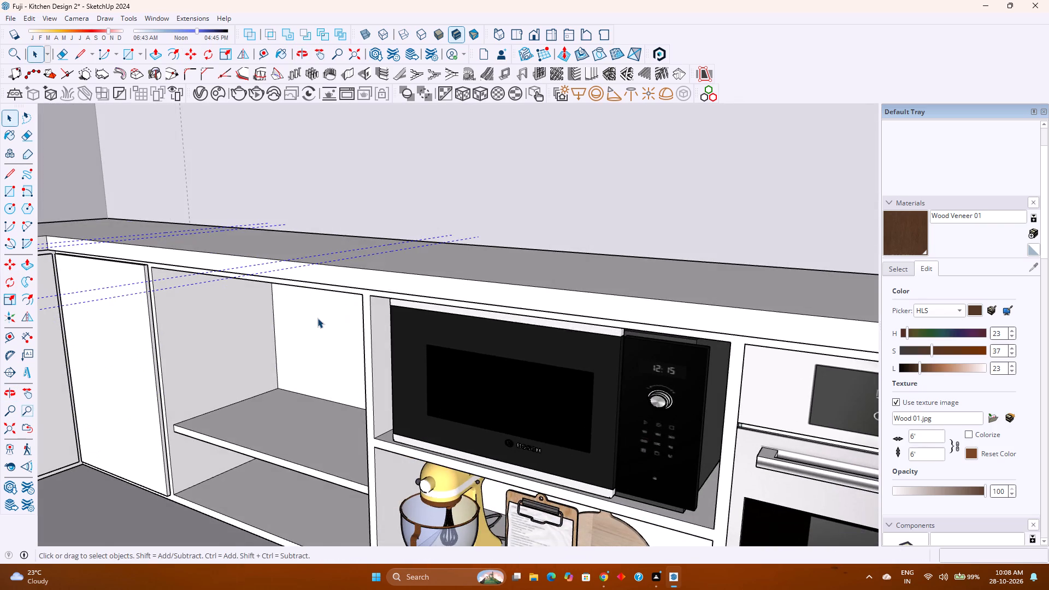
Undo the guides' last move and move the four cross guides 2" straight up to the countertop slab's top surface.
middle_drag(319, 318, 400, 304)
middle_click(400, 304)
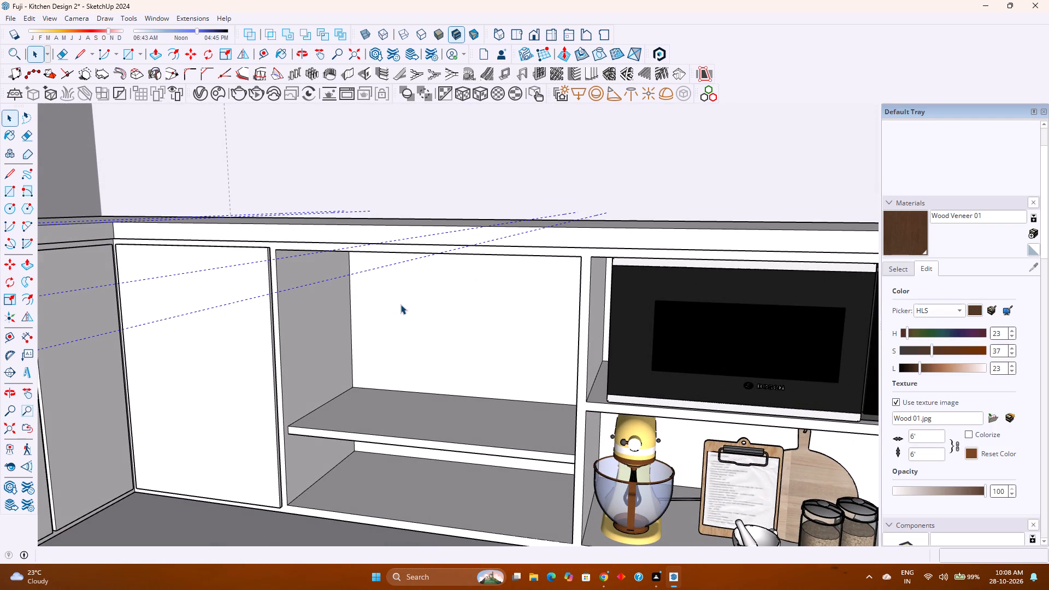
key(2)
key(Return)
key(ctrl+z)
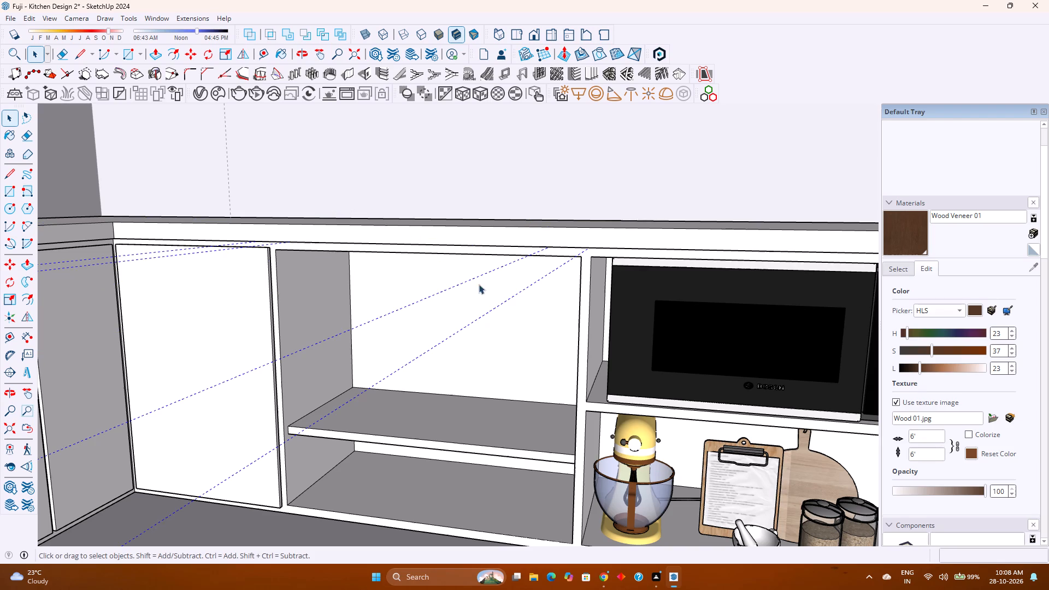
key(m)
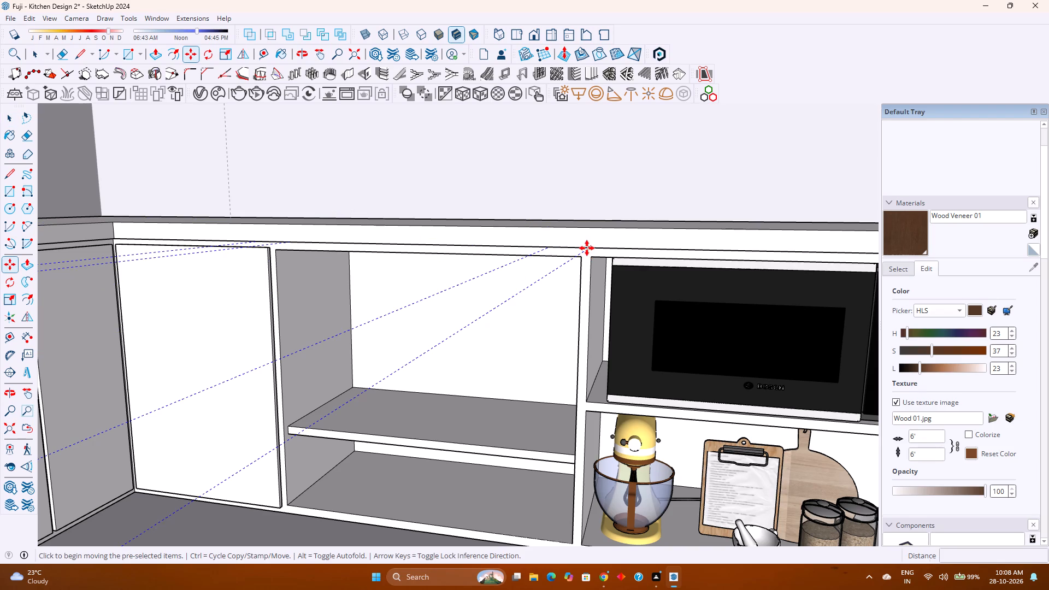
click(588, 248)
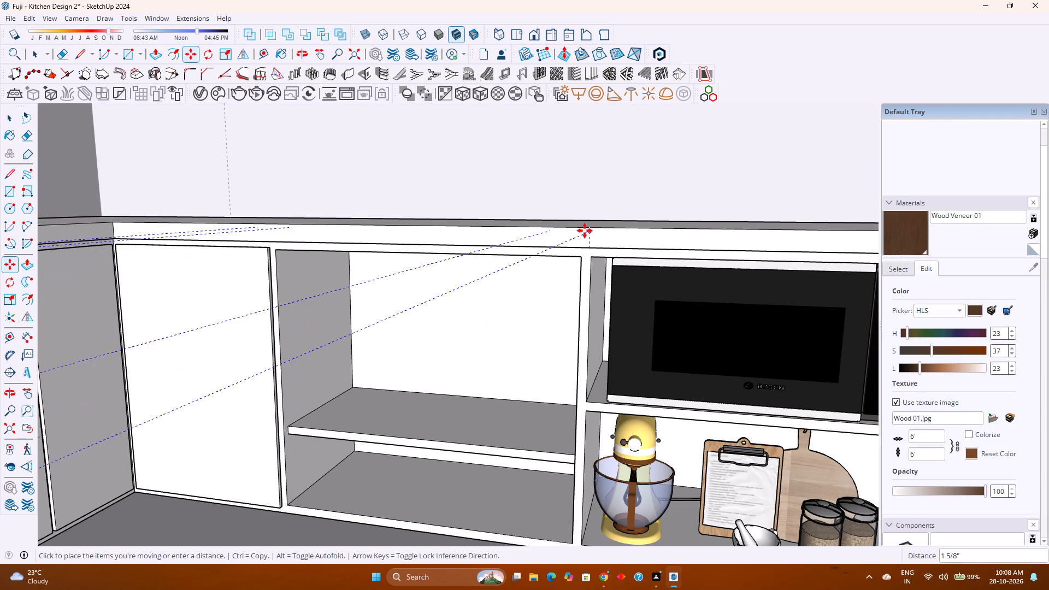
key(2)
key(Return)
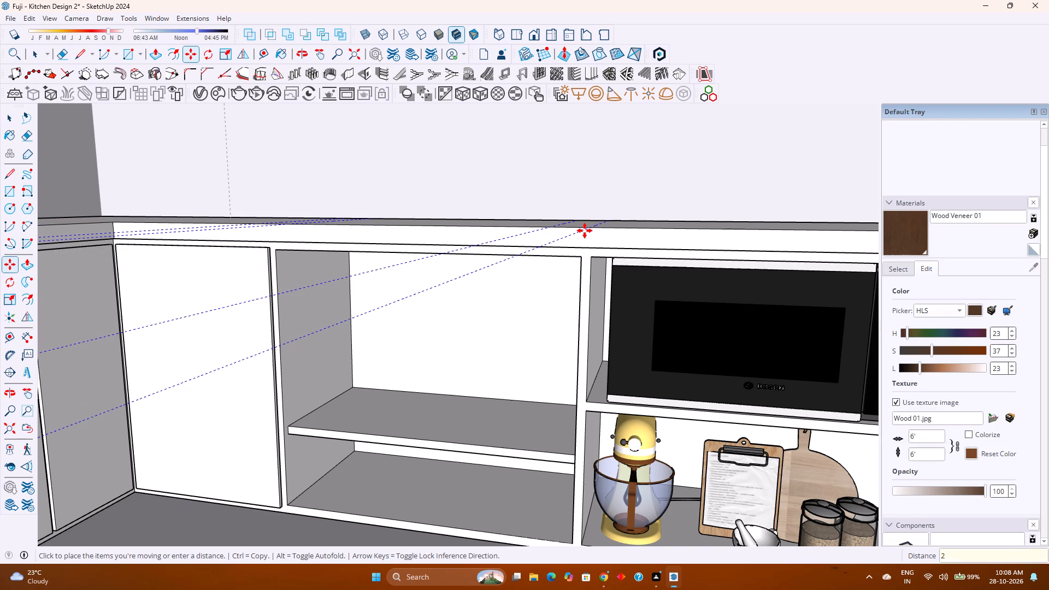
key(space)
Examine the cabinet-top opening from below and the cross guides on the countertop above it.
middle_drag(582, 268, 609, 331)
middle_click(609, 331)
scroll(609, 331, down, 2)
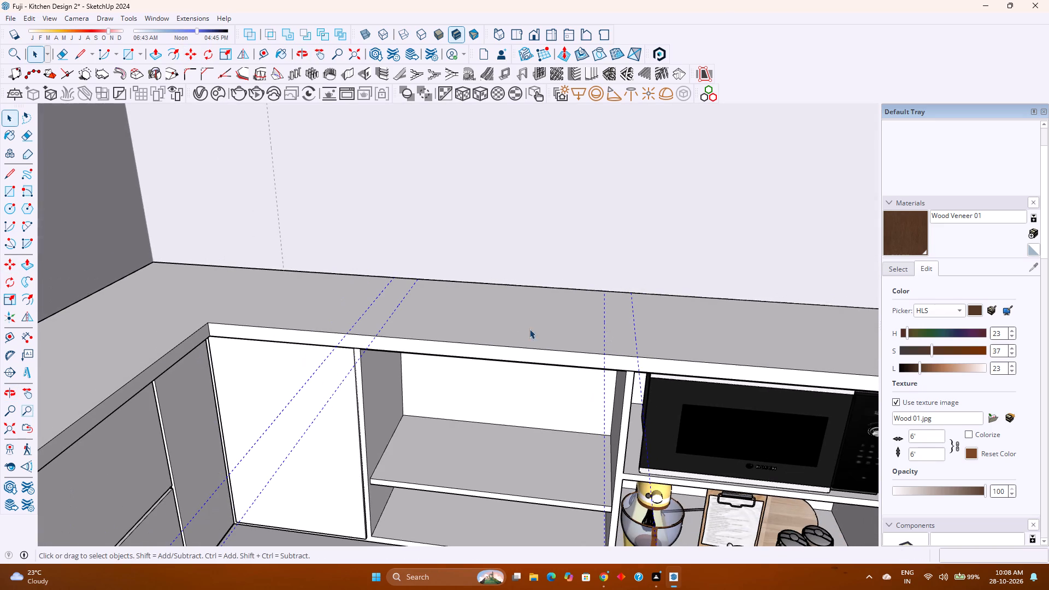
middle_drag(487, 374, 484, 256)
middle_click(484, 256)
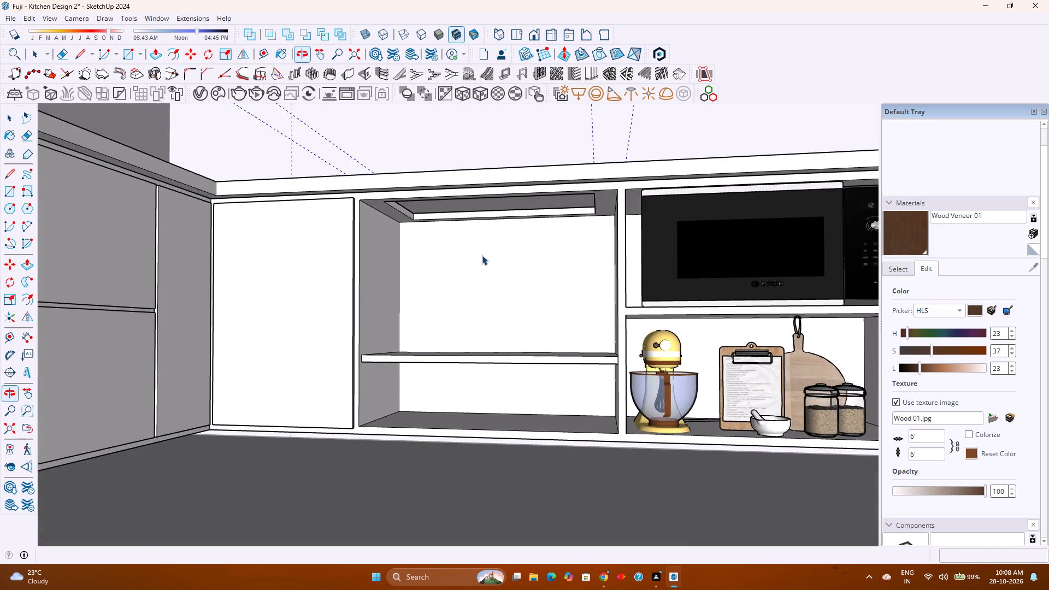
scroll(476, 227, up, 8)
middle_drag(476, 216, 429, 192)
middle_drag(421, 191, 392, 191)
middle_drag(386, 192, 369, 195)
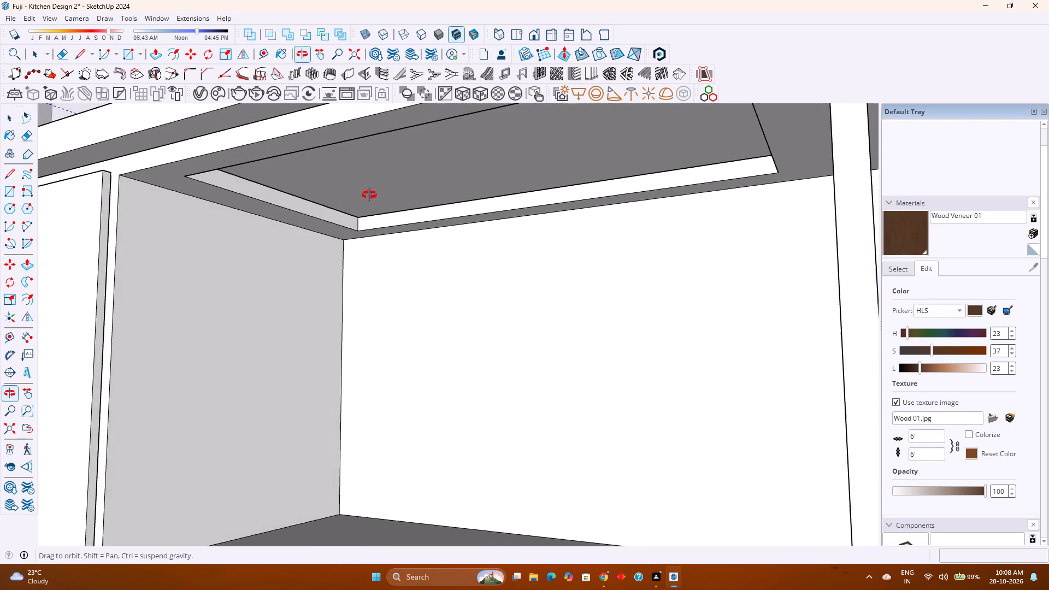
middle_drag(369, 195, 473, 376)
scroll(470, 360, down, 7)
middle_drag(482, 320, 472, 356)
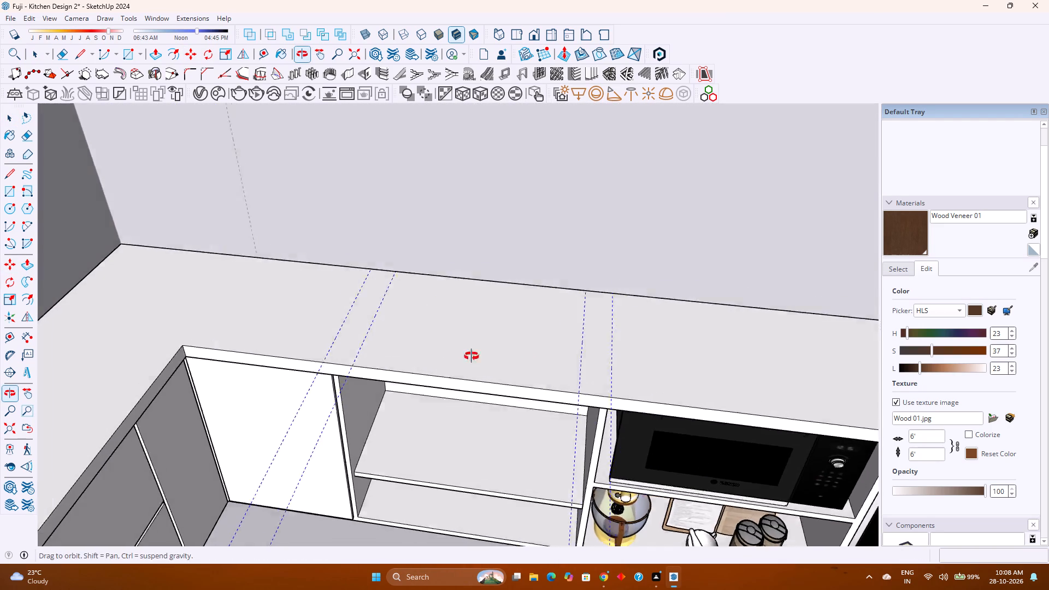
middle_drag(472, 356, 468, 370)
middle_drag(472, 423, 492, 231)
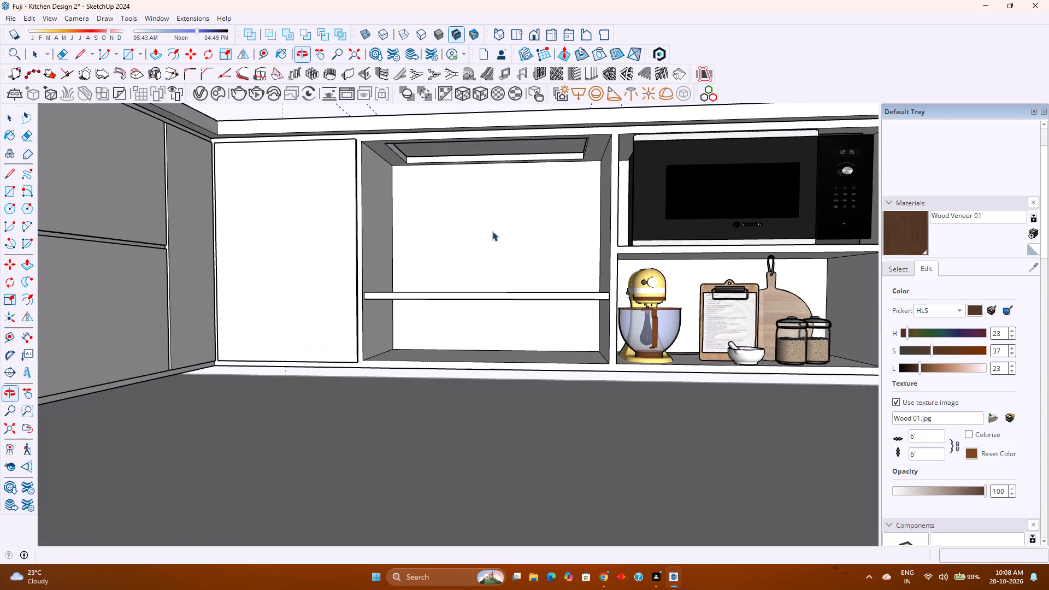
middle_drag(490, 194, 458, 427)
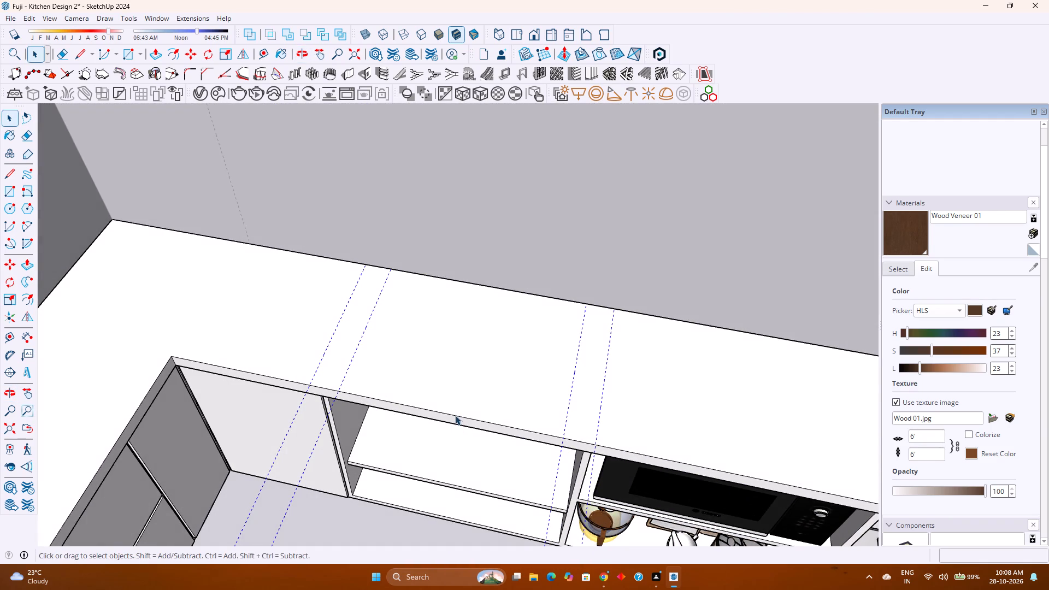
Open the countertop group and place a guide 1' 8" behind its front edge, aligned with the cabinet opening's rear edge.
shift+middle_drag(470, 406, 409, 418)
double_click(420, 393)
scroll(420, 393, up, 3)
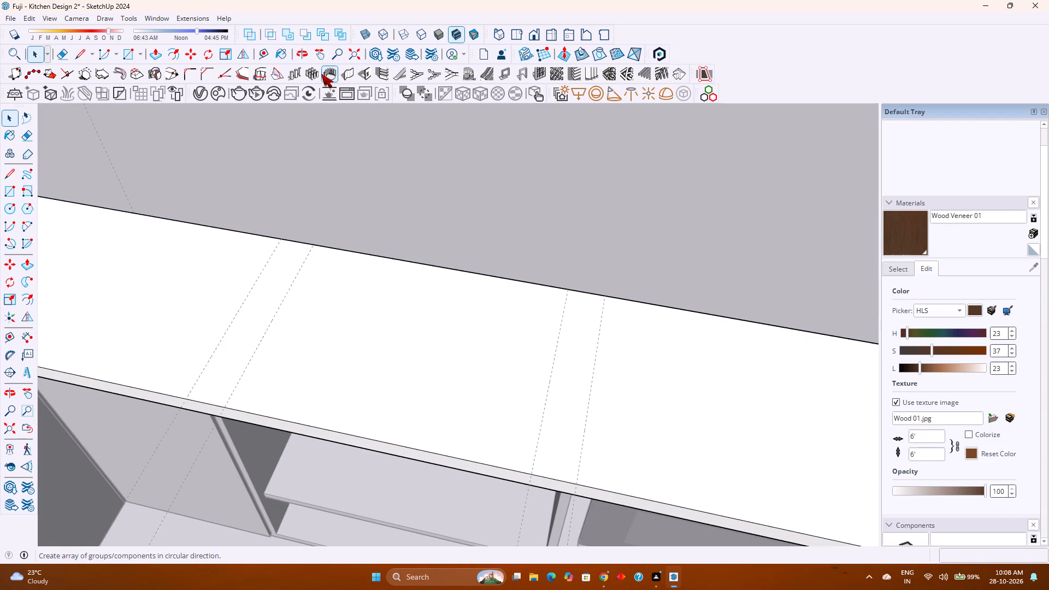
click(265, 55)
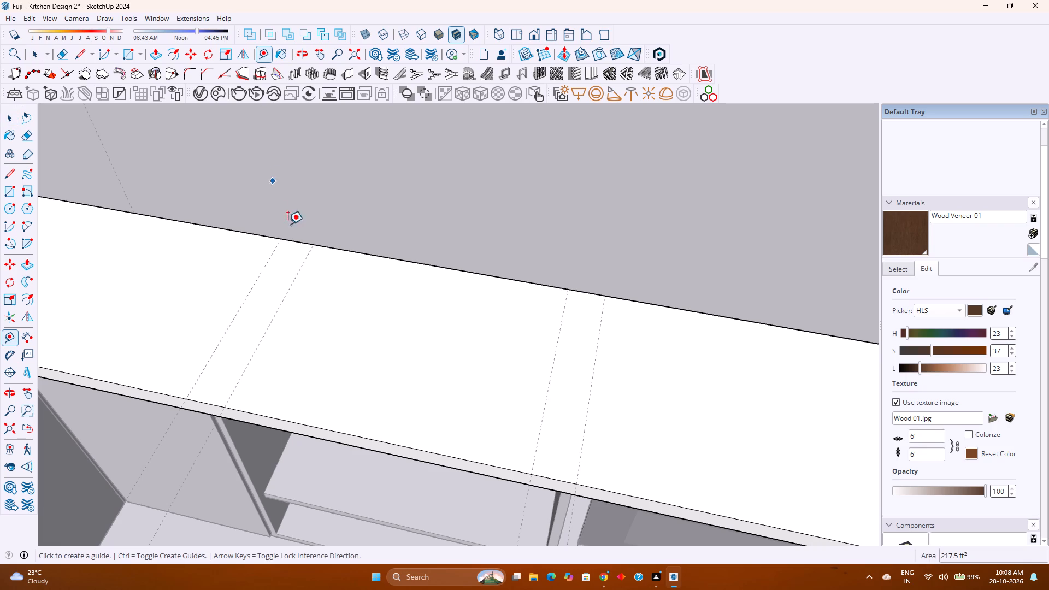
click(327, 427)
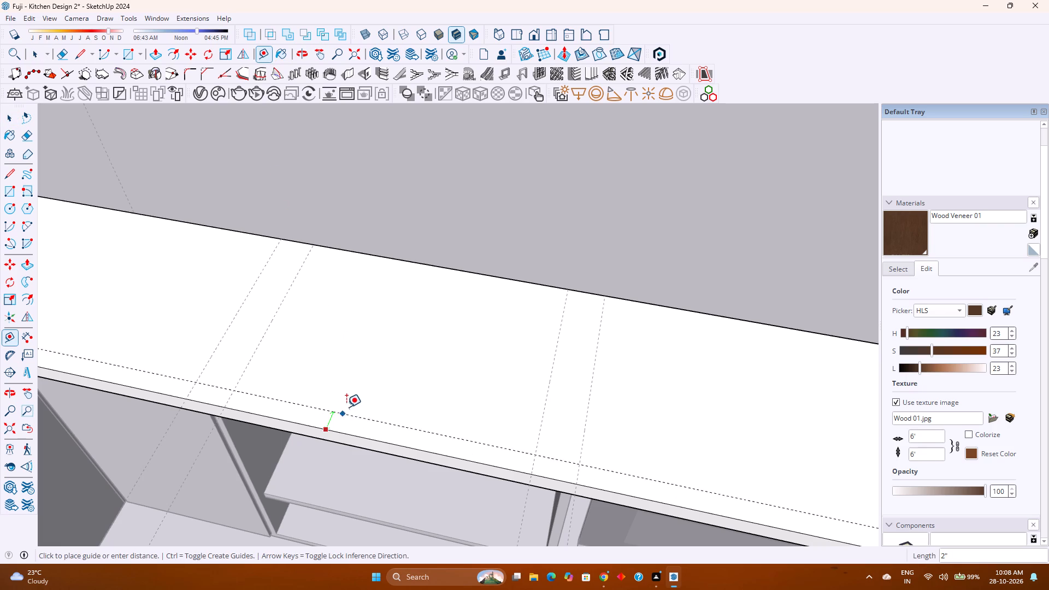
key(Left)
scroll(291, 446, up, 2)
middle_drag(294, 443, 429, 263)
middle_click(429, 263)
shift+middle_drag(474, 238, 332, 374)
middle_drag(360, 239, 353, 175)
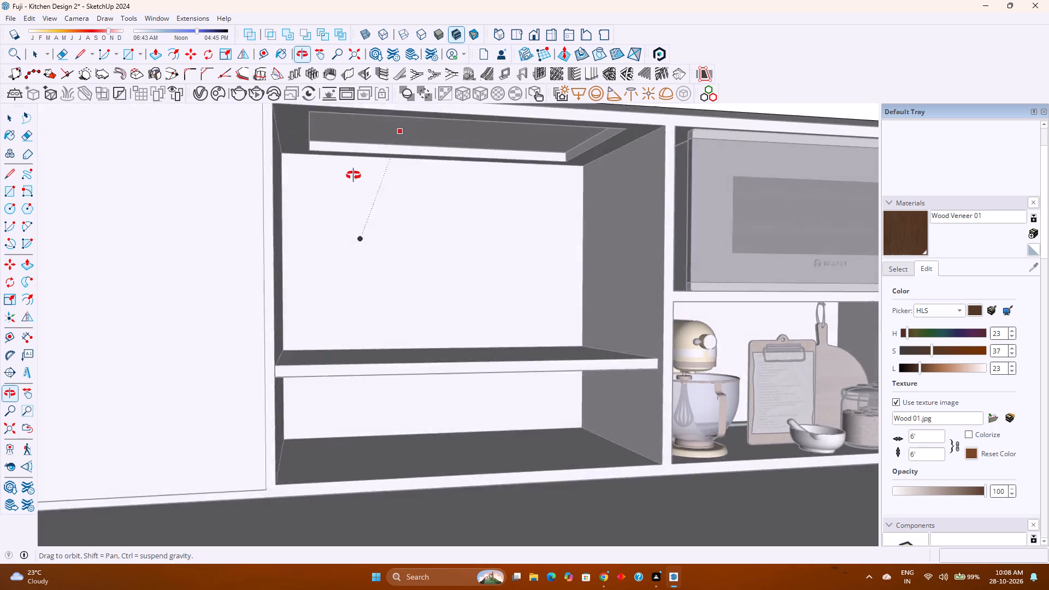
middle_drag(353, 175, 361, 143)
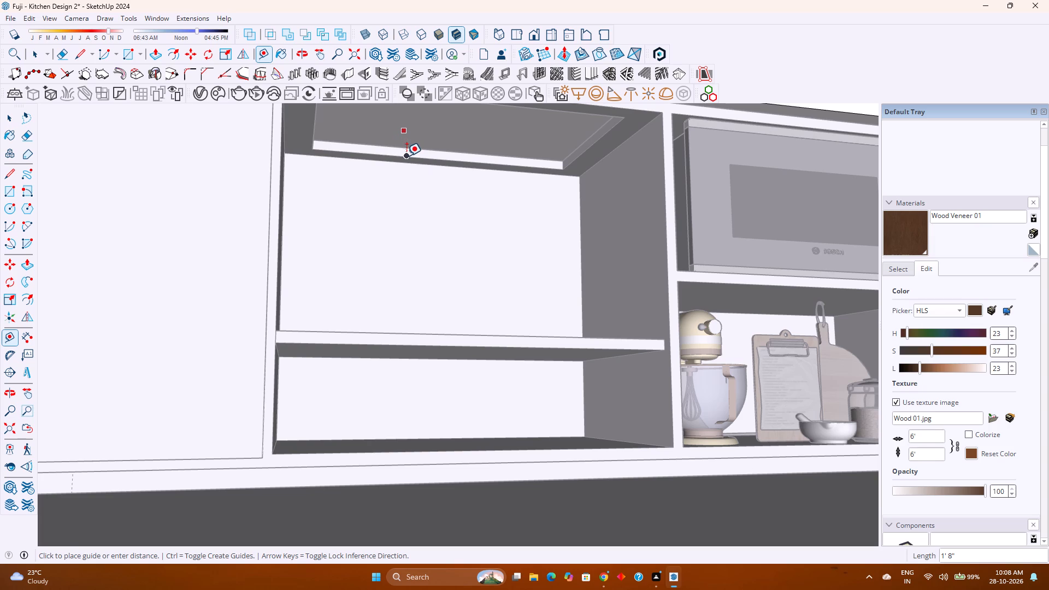
click(406, 156)
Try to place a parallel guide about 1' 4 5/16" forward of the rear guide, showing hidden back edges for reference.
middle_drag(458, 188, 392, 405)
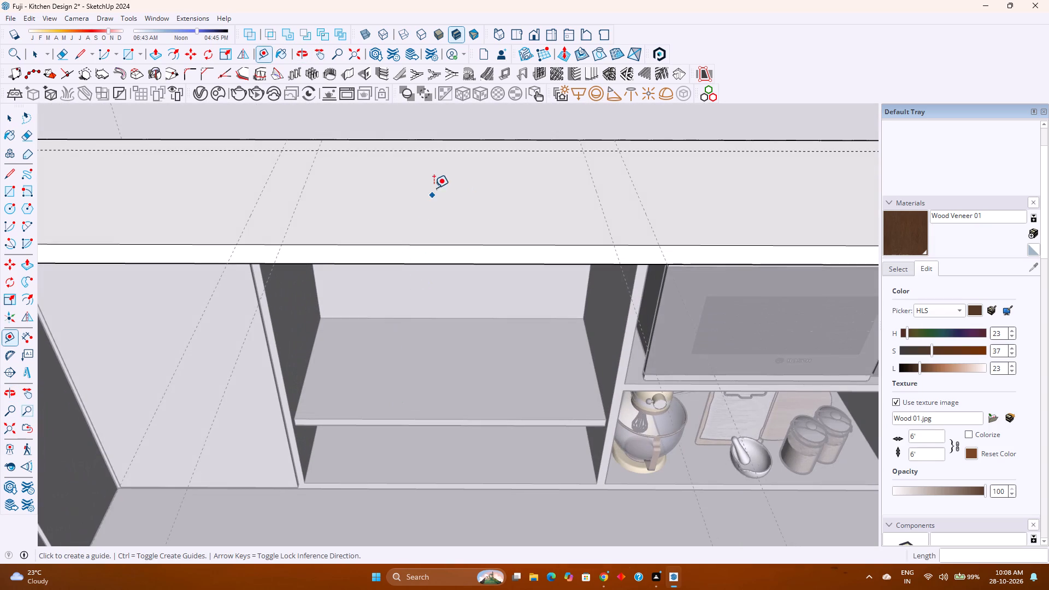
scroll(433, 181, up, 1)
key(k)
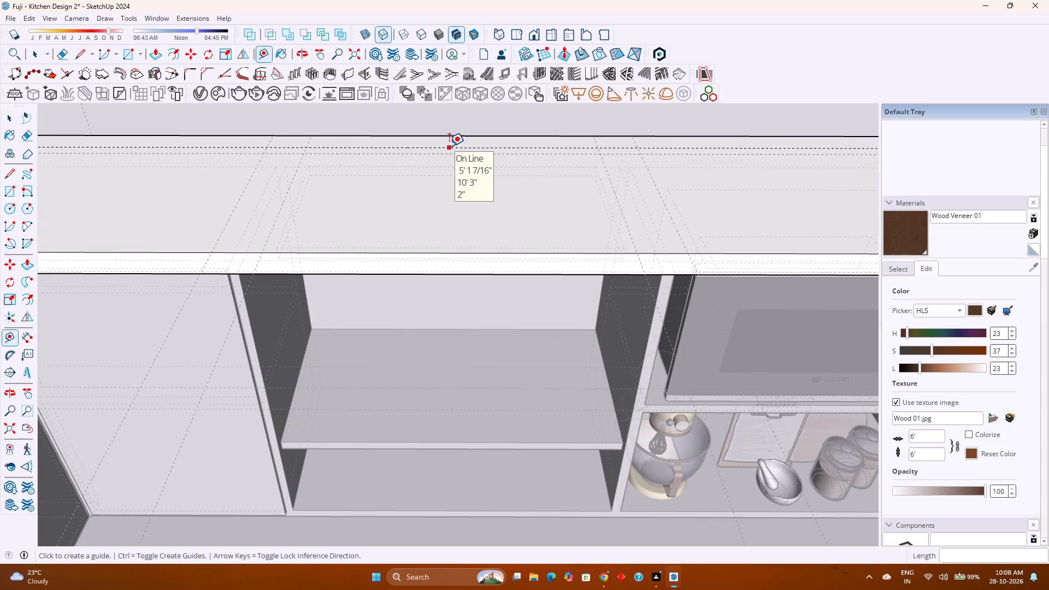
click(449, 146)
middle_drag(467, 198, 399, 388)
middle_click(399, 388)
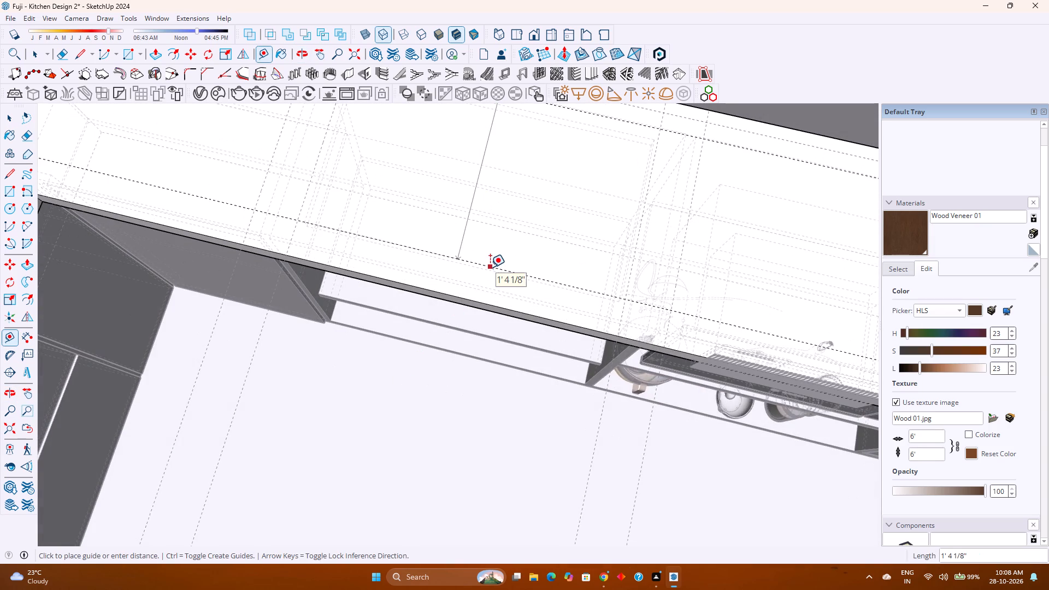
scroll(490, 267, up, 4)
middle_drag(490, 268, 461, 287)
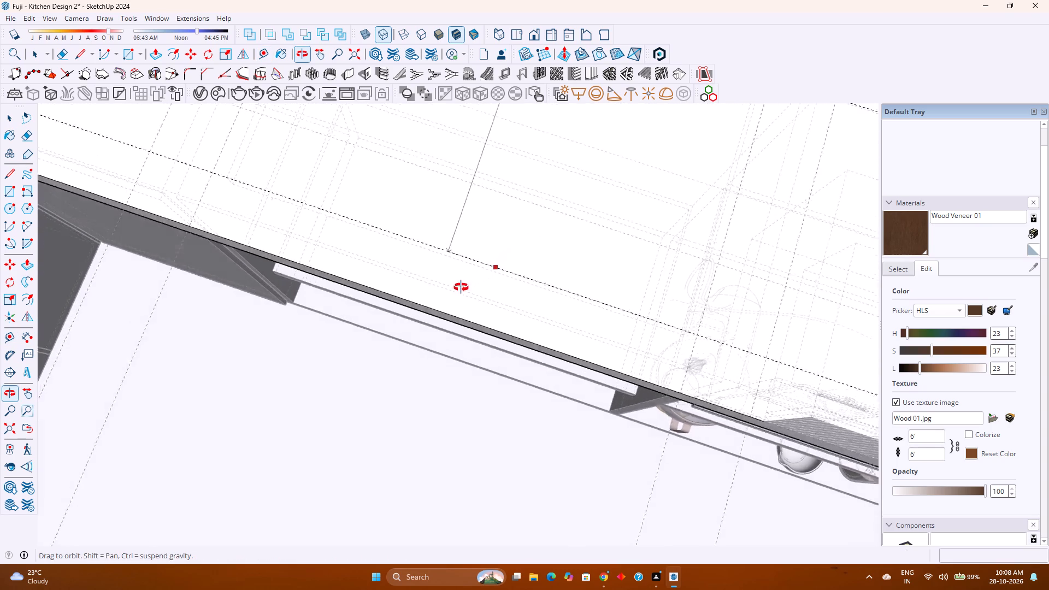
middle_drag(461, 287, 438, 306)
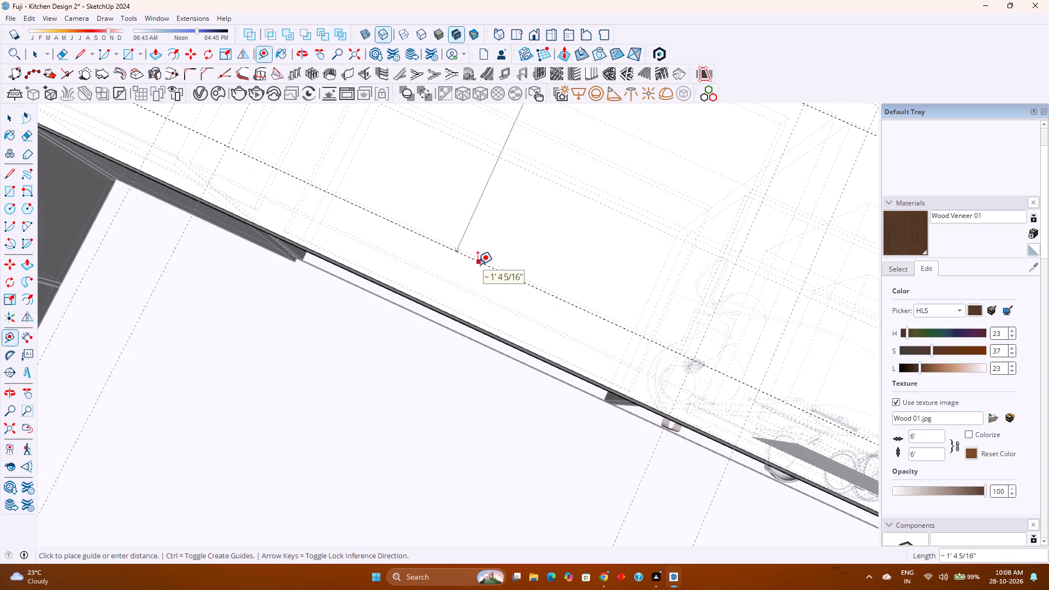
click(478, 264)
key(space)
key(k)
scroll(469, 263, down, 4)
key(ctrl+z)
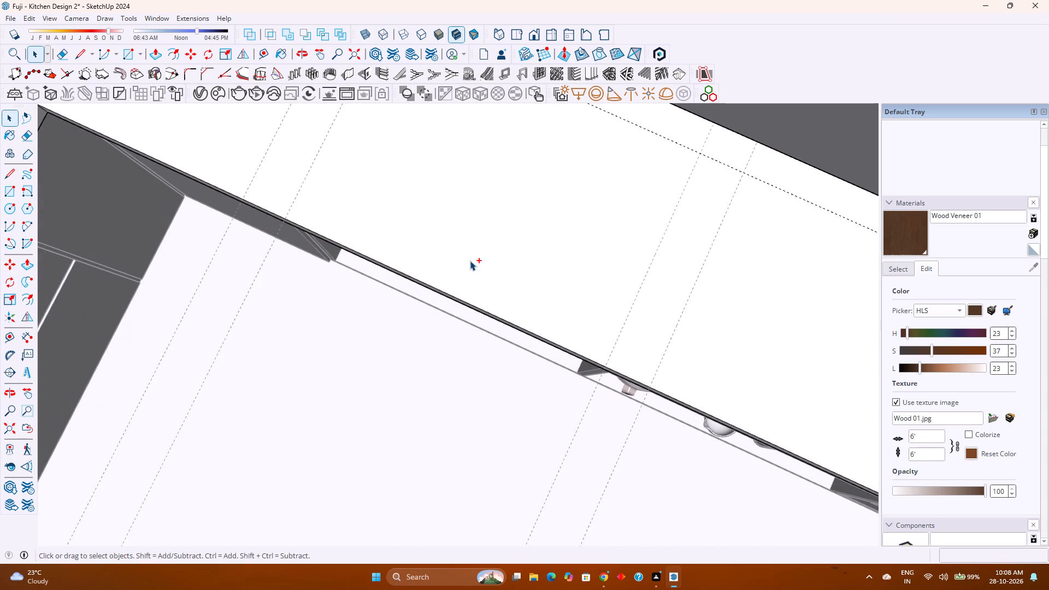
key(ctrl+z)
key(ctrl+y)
Place a parallel guide 1' 4" forward of the rear guide along the green axis, using the back edges for reference.
key(k)
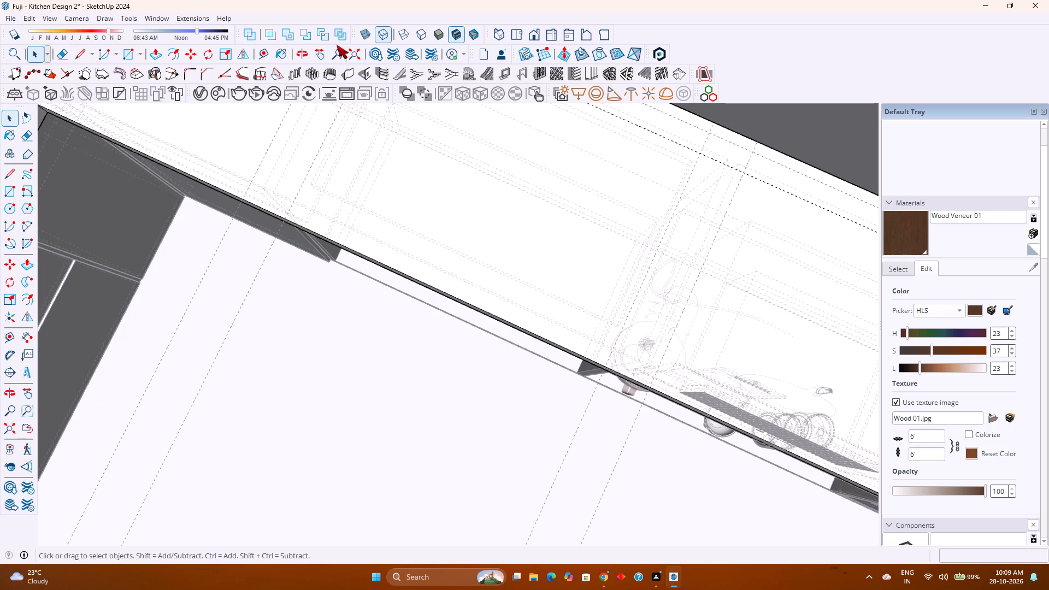
click(257, 56)
click(648, 128)
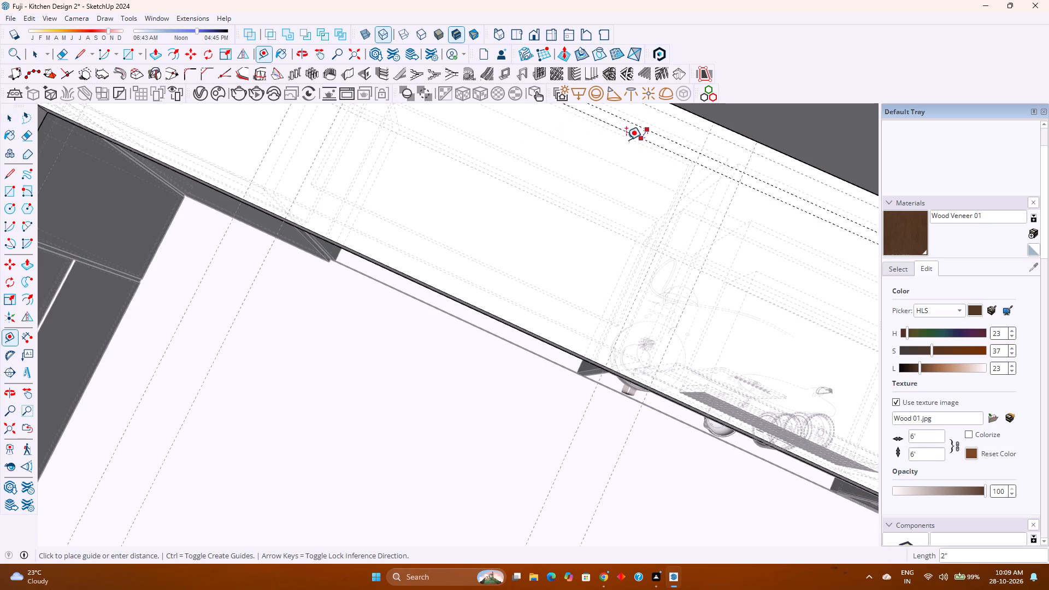
key(Left)
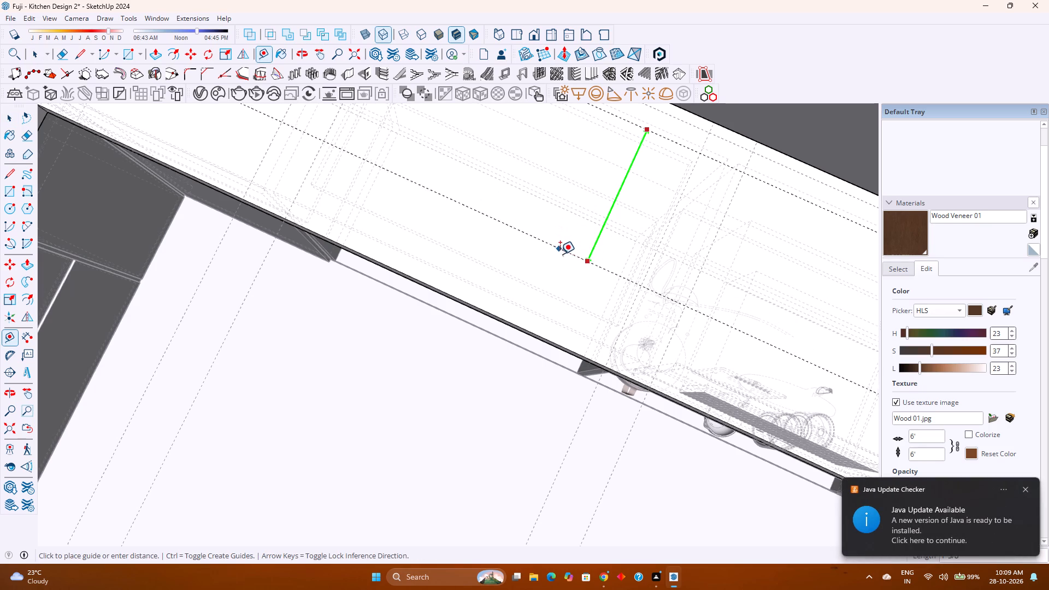
scroll(561, 299, up, 1)
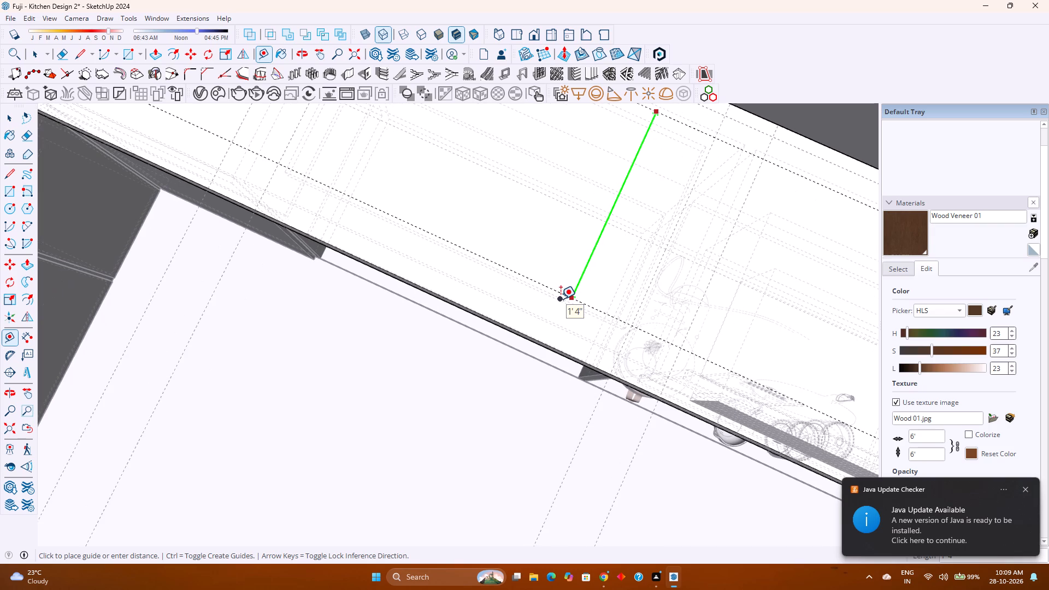
click(561, 299)
key(k)
key(space)
Draw a 1' 4" by 2' 5 1/2" rectangle on the countertop between the inner cross guides and the two lengthwise guides.
scroll(557, 292, down, 3)
shift+middle_drag(556, 292, 516, 337)
middle_drag(485, 335, 587, 234)
scroll(456, 264, up, 1)
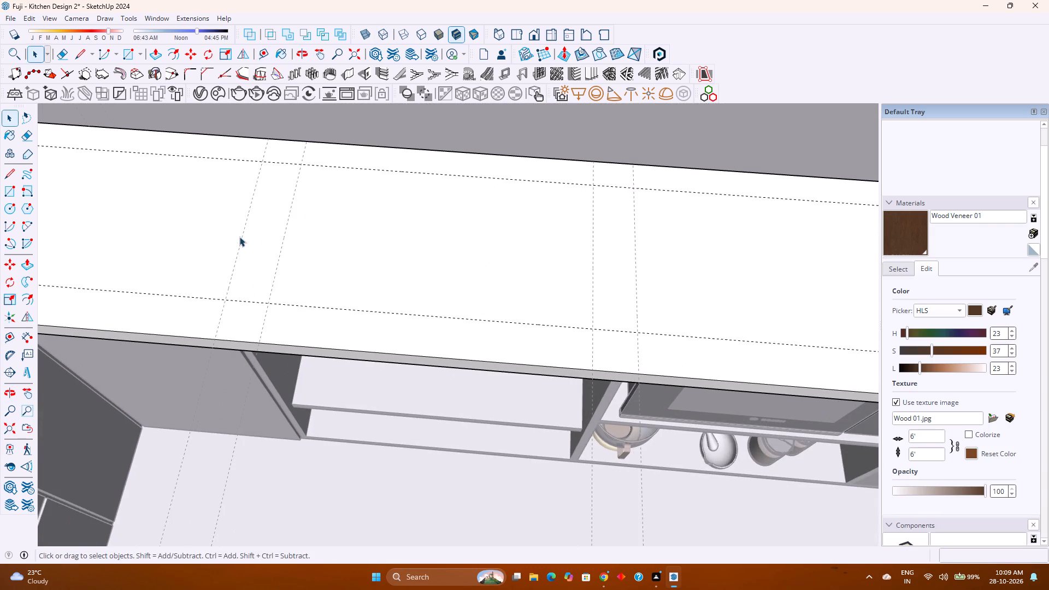
click(121, 56)
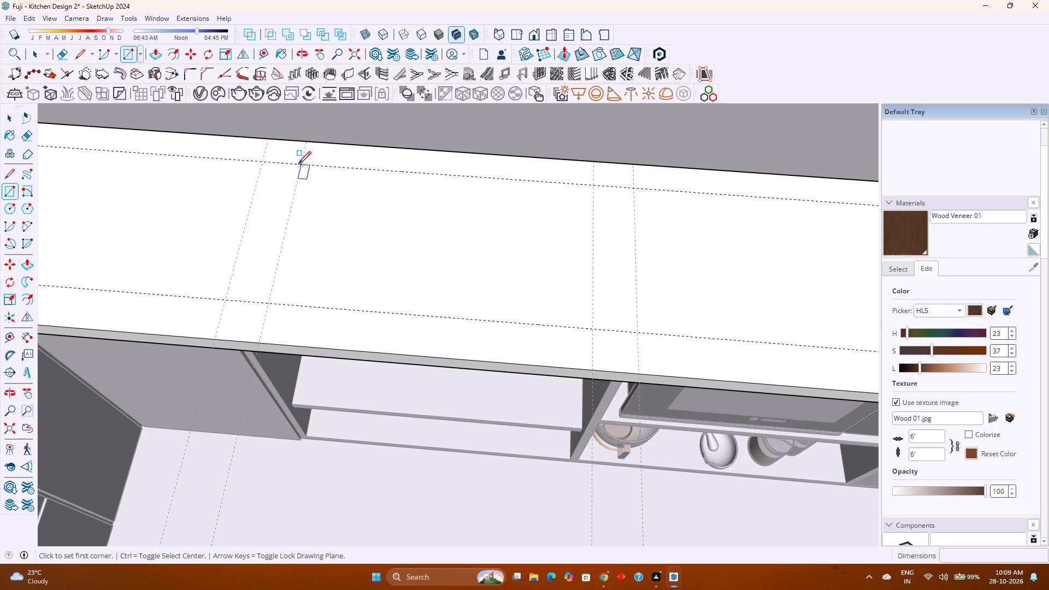
click(298, 163)
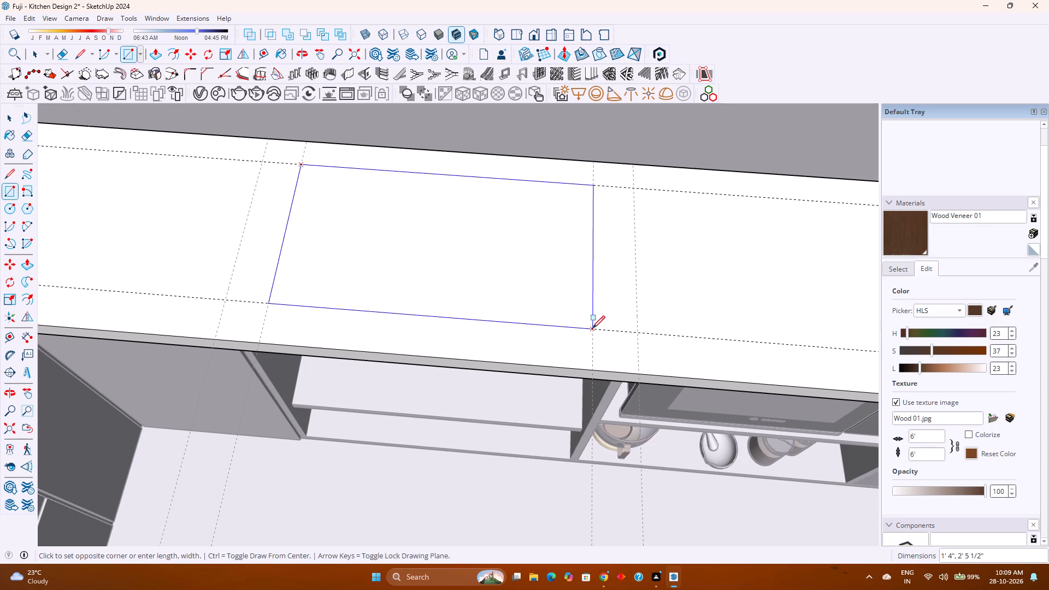
click(592, 328)
Push the rectangle 2" down to cut an opening through the countertop slab and close the countertop group.
key(p)
click(479, 272)
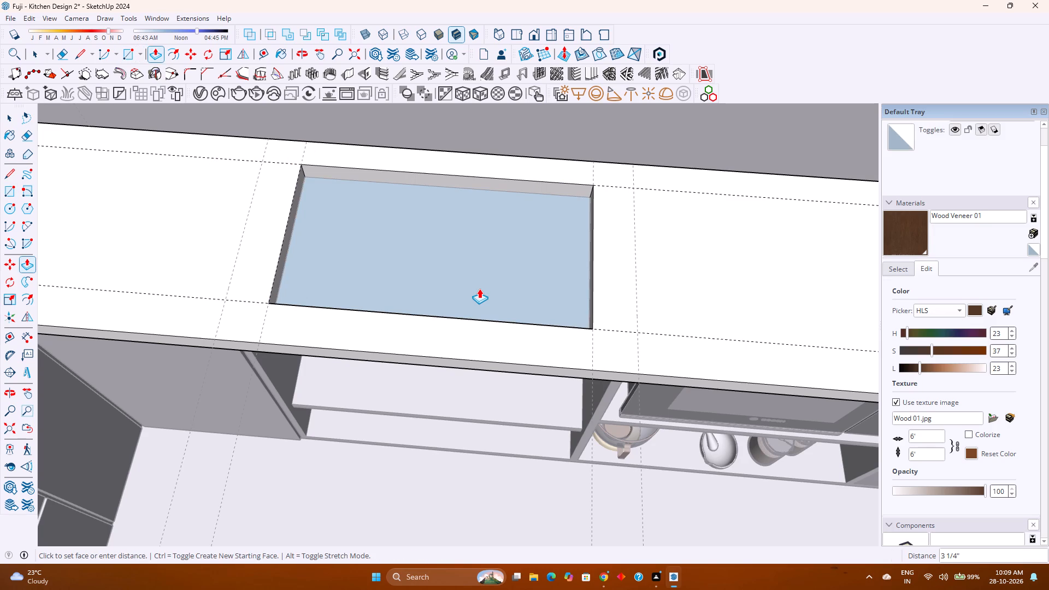
key(2)
key(Return)
key(space)
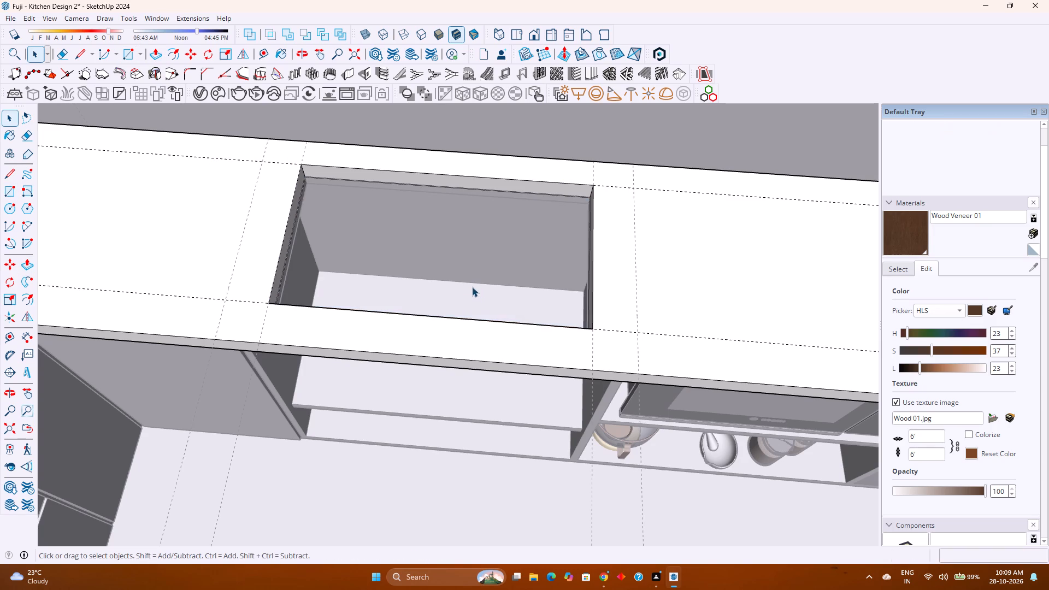
scroll(465, 291, down, 1)
key(Escape)
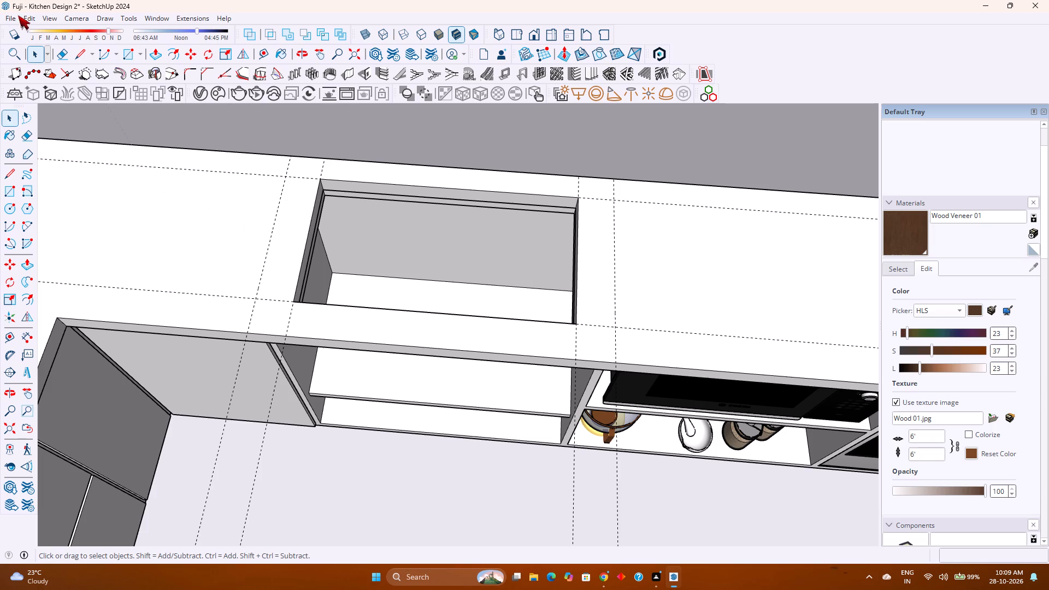
Delete all guides from the model.
click(26, 19)
click(76, 127)
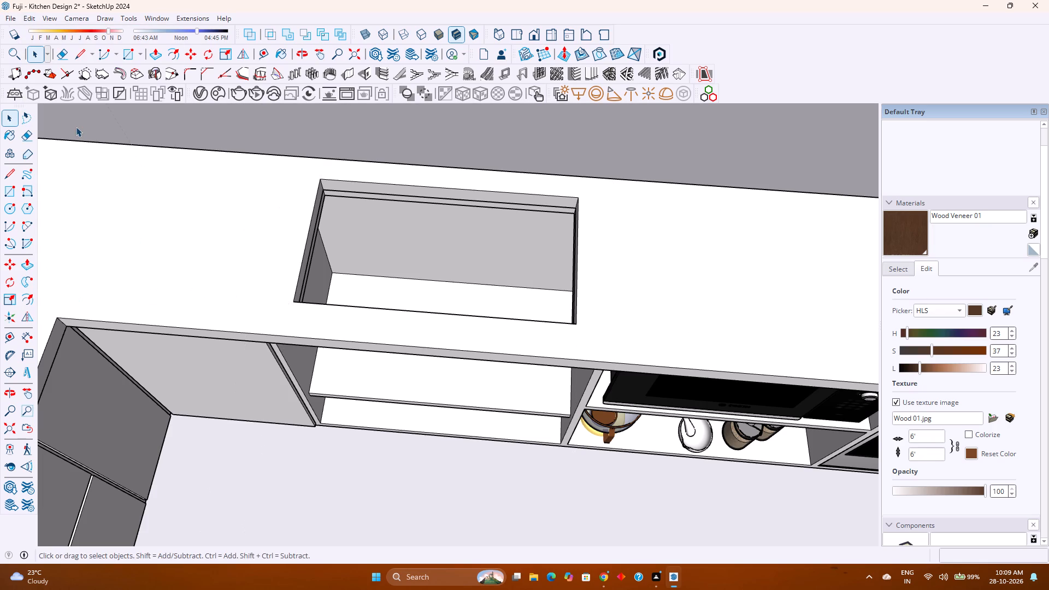
Examine the countertop opening and the open base cabinet beneath it from above, the front and the whole kitchen.
scroll(250, 241, down, 3)
middle_drag(292, 304, 294, 196)
shift+middle_drag(362, 221, 379, 263)
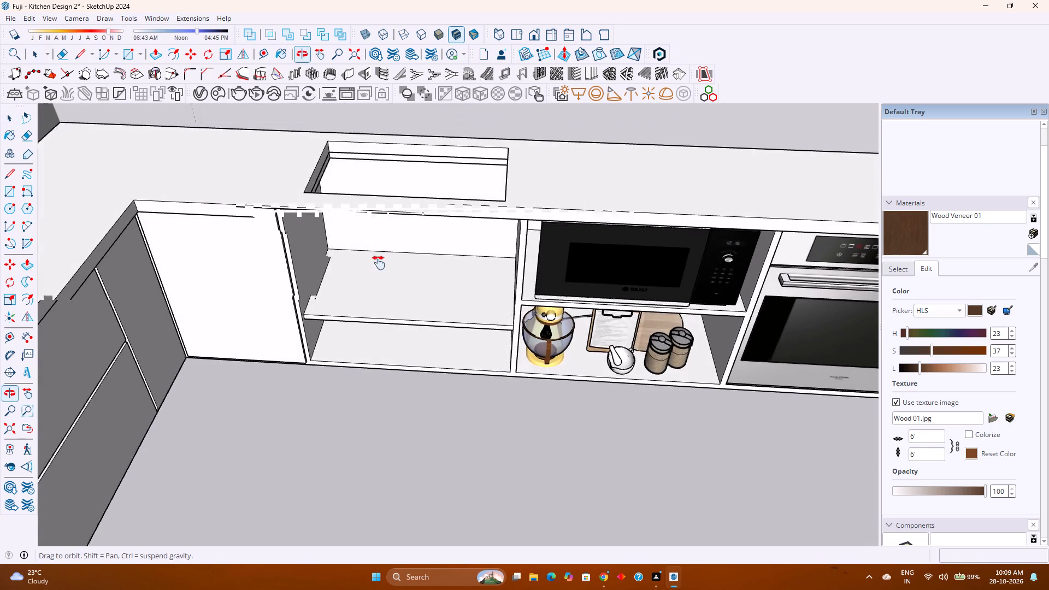
shift+middle_drag(379, 263, 389, 300)
middle_drag(384, 303, 357, 151)
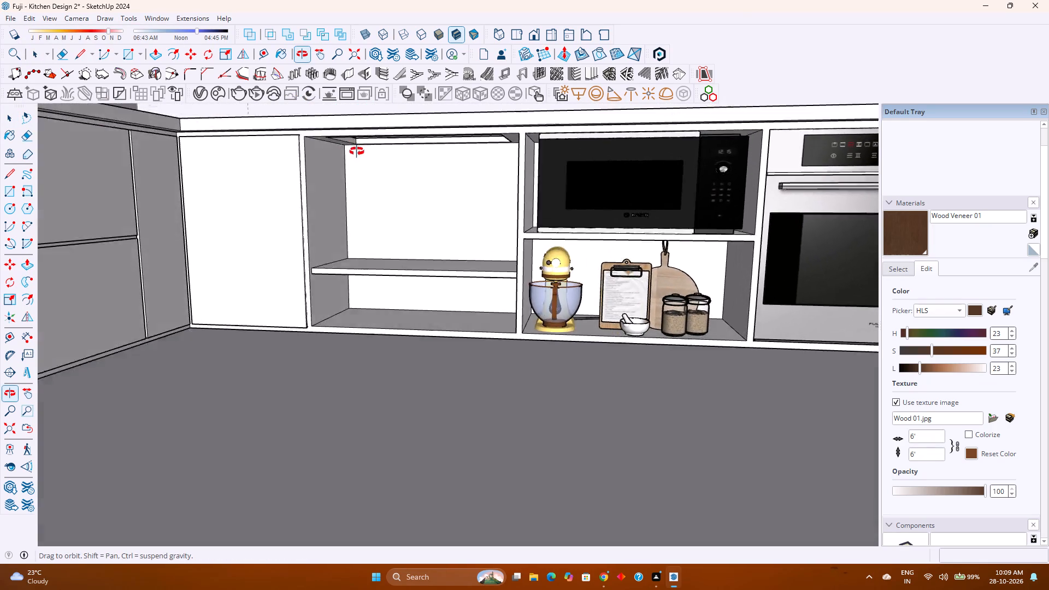
middle_drag(357, 151, 370, 213)
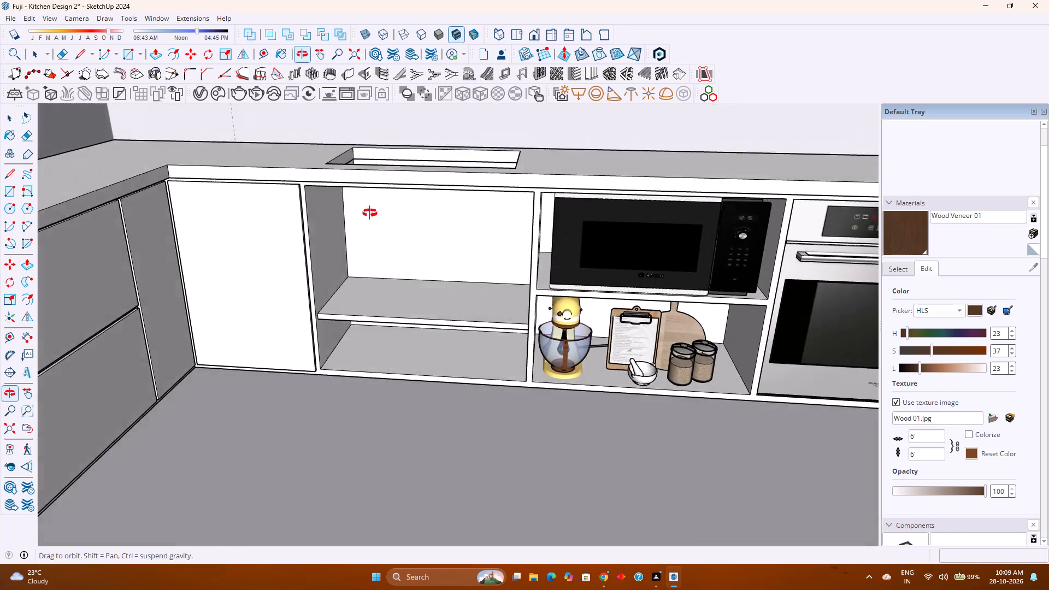
middle_drag(370, 213, 380, 241)
middle_drag(380, 241, 381, 250)
scroll(391, 247, down, 9)
middle_drag(420, 336, 416, 271)
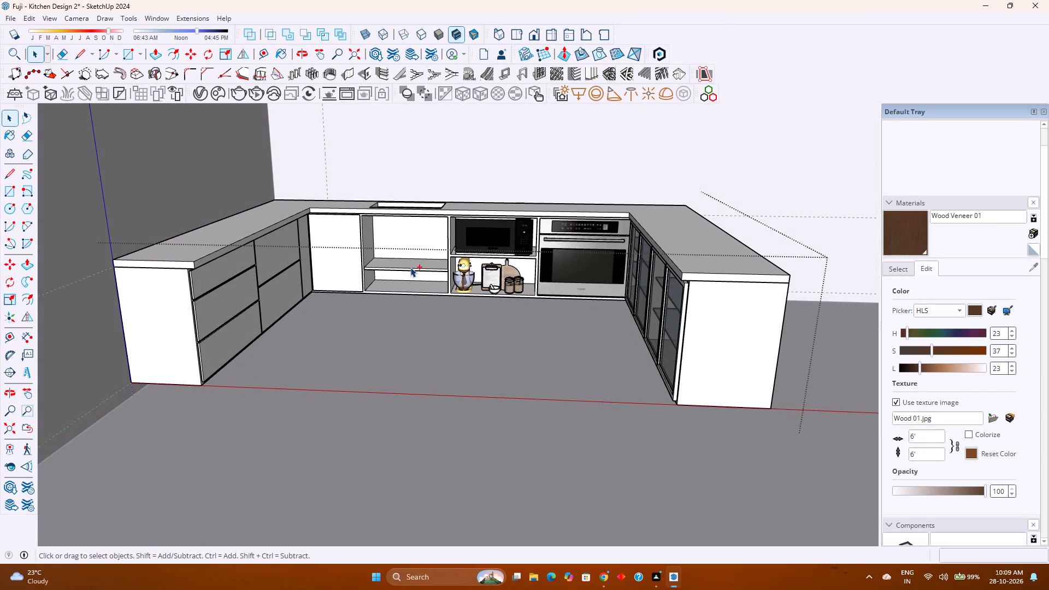
Save the kitchen model.
key(ctrl+s)
Unhide the pair of doors on the base cabinet below the countertop opening and exit the open group.
click(32, 21)
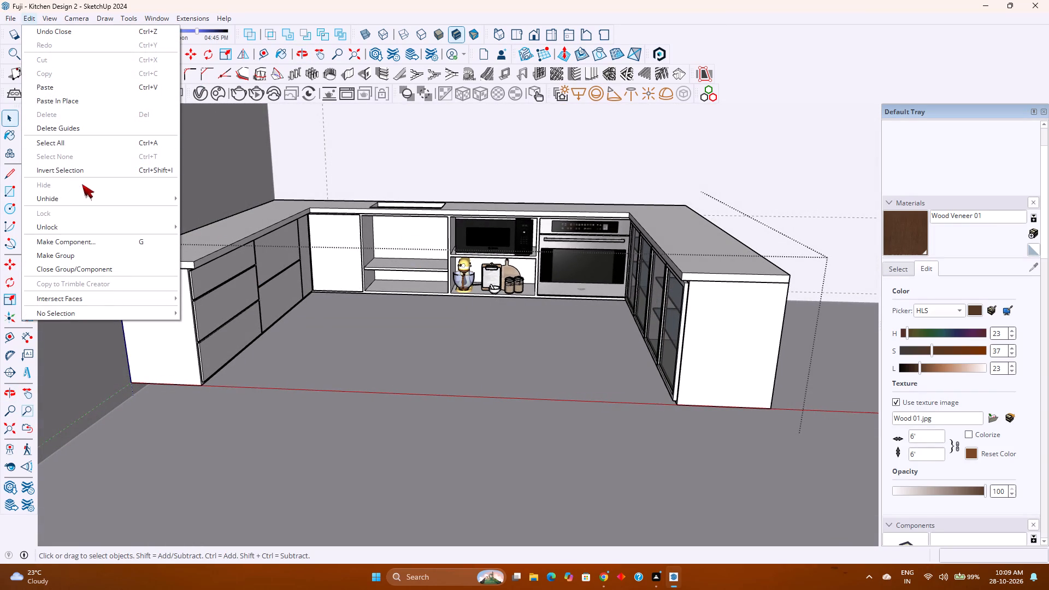
click(239, 210)
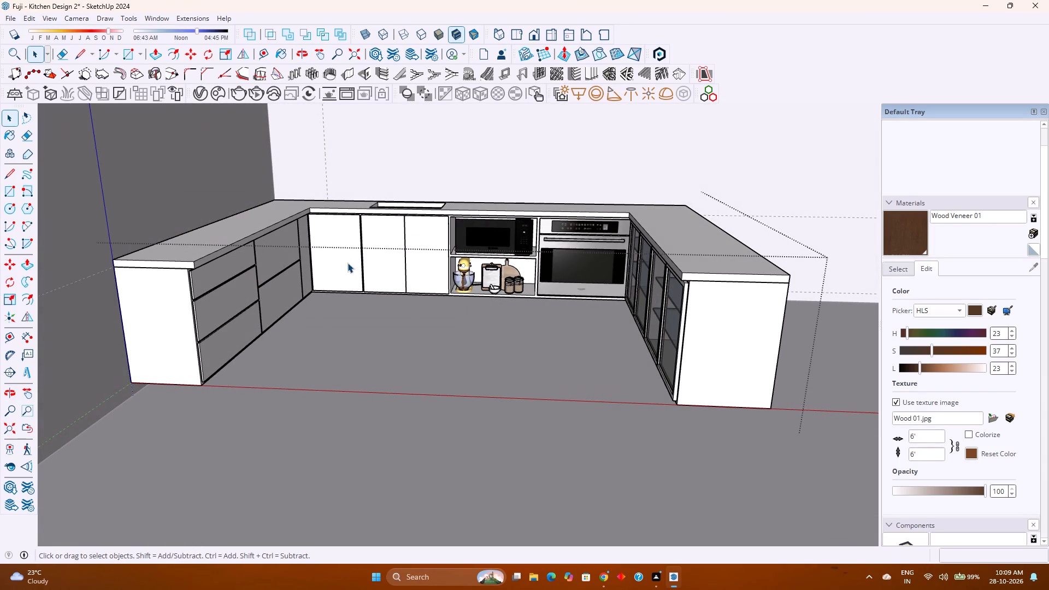
key(Escape)
Save the kitchen model with the cabinet doors restored.
key(ctrl+s)
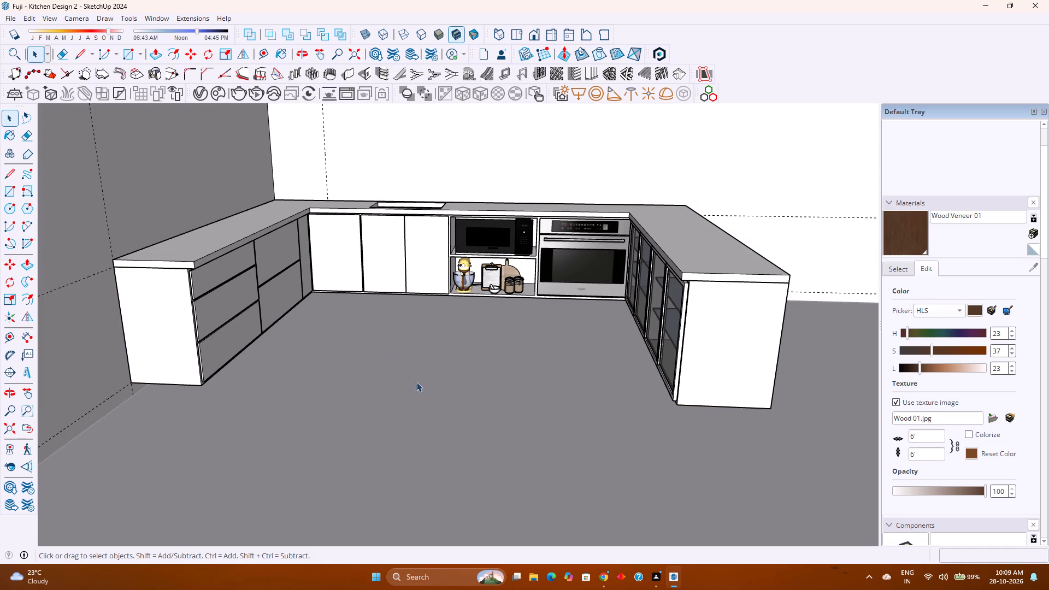
Examine the closed base cabinet doors and the countertop opening above them from several angles.
shift+middle_drag(485, 371, 478, 402)
scroll(473, 404, up, 1)
middle_drag(515, 394, 597, 364)
shift+middle_drag(552, 326, 503, 405)
scroll(396, 326, up, 5)
middle_drag(394, 321, 381, 332)
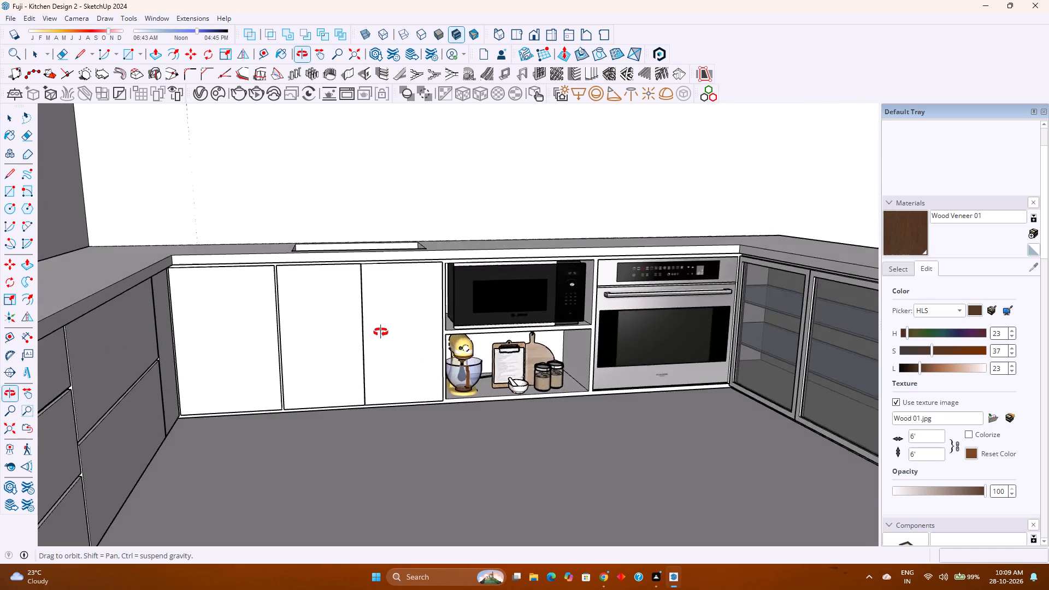
middle_drag(381, 332, 360, 410)
scroll(351, 282, up, 6)
middle_drag(352, 282, 278, 353)
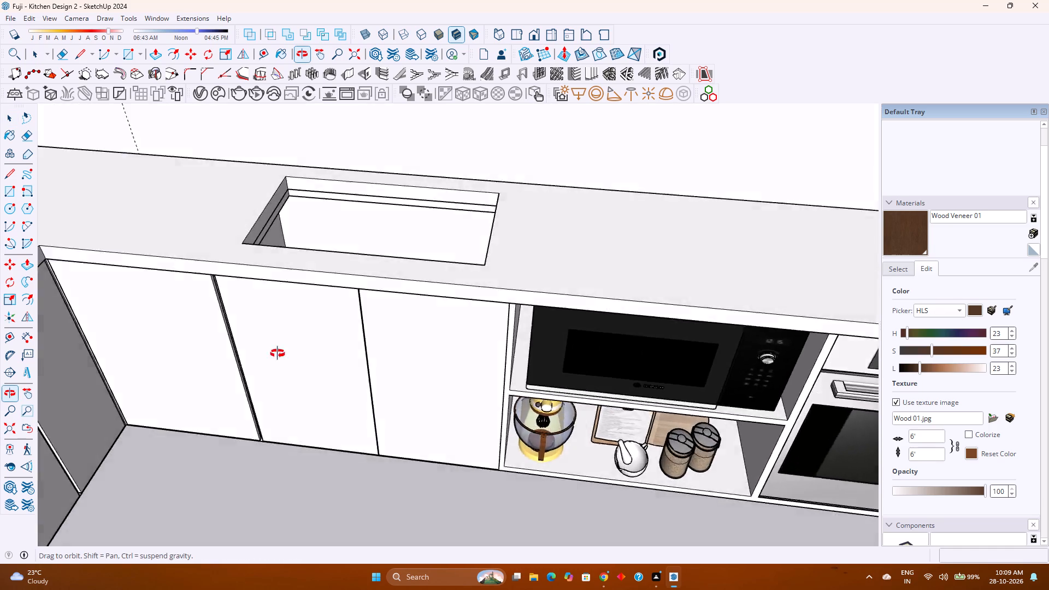
middle_drag(278, 353, 184, 397)
middle_click(184, 397)
shift+middle_drag(370, 272, 272, 376)
middle_drag(271, 376, 403, 337)
shift+middle_click(403, 337)
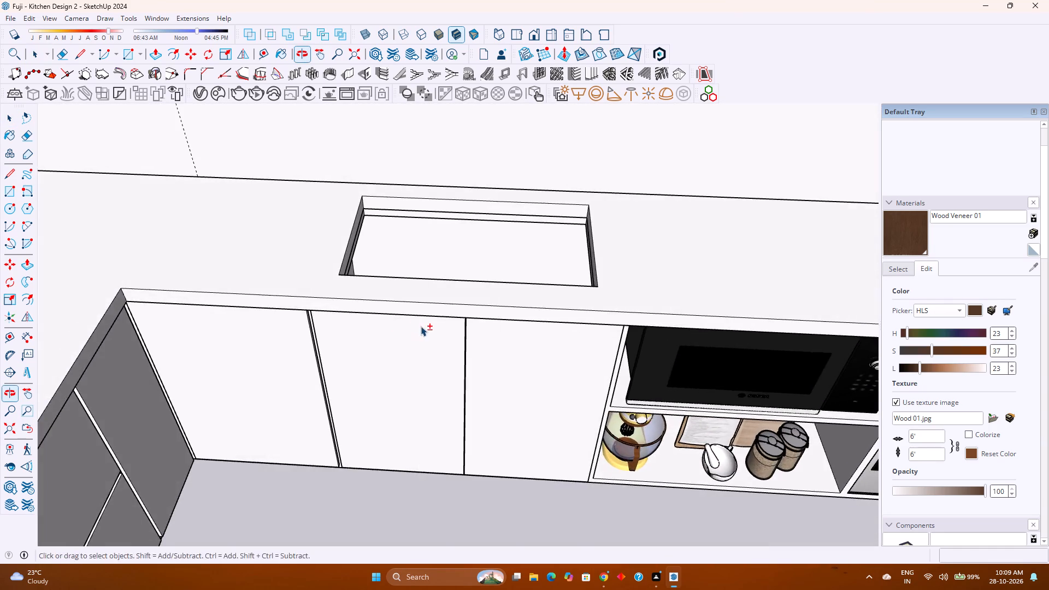
shift+middle_drag(421, 326, 289, 384)
shift+middle_click(289, 384)
middle_drag(286, 385, 304, 334)
middle_click(304, 334)
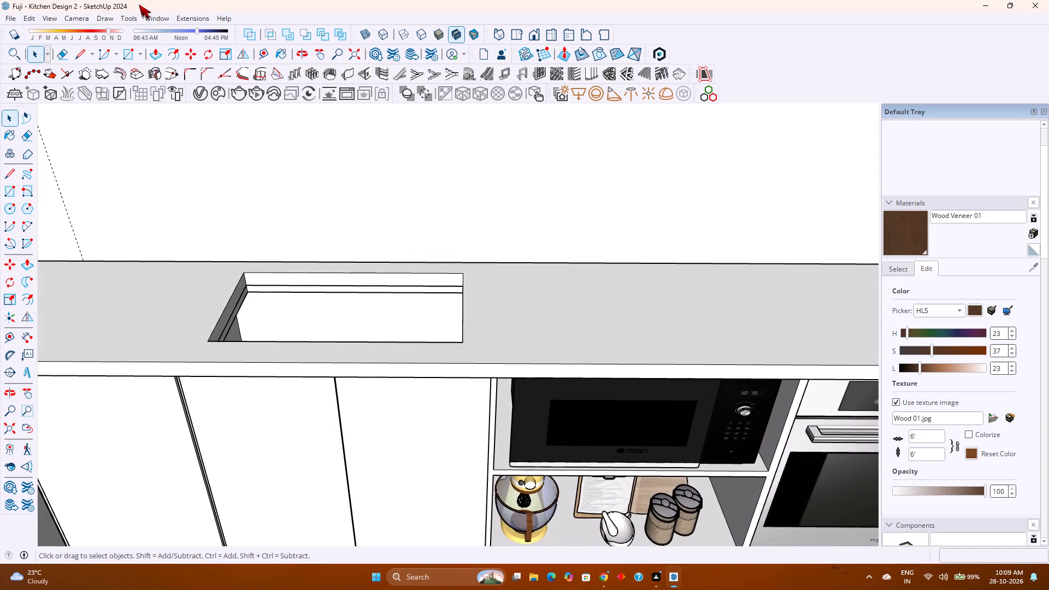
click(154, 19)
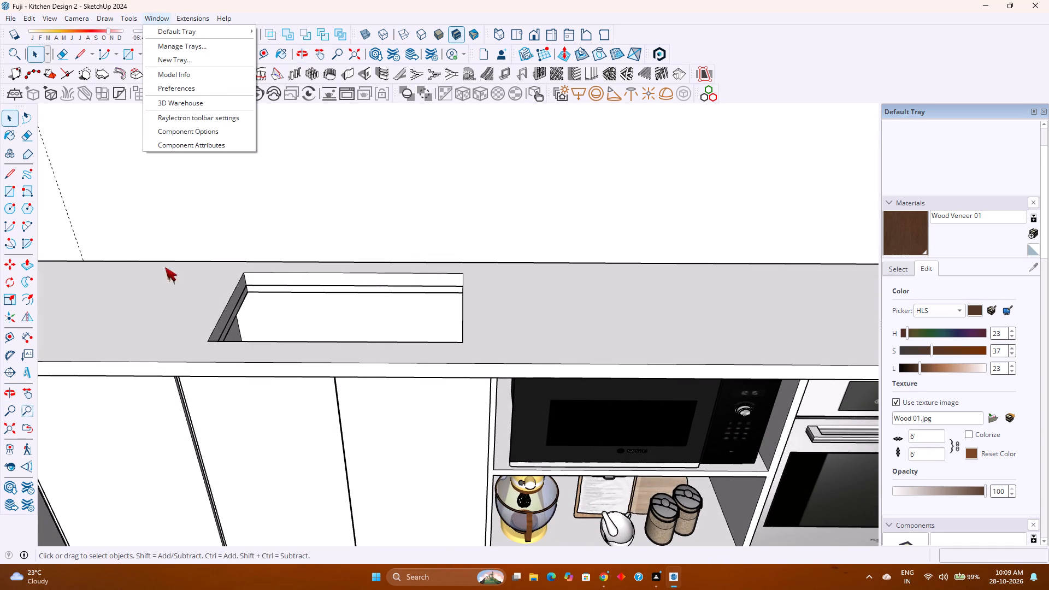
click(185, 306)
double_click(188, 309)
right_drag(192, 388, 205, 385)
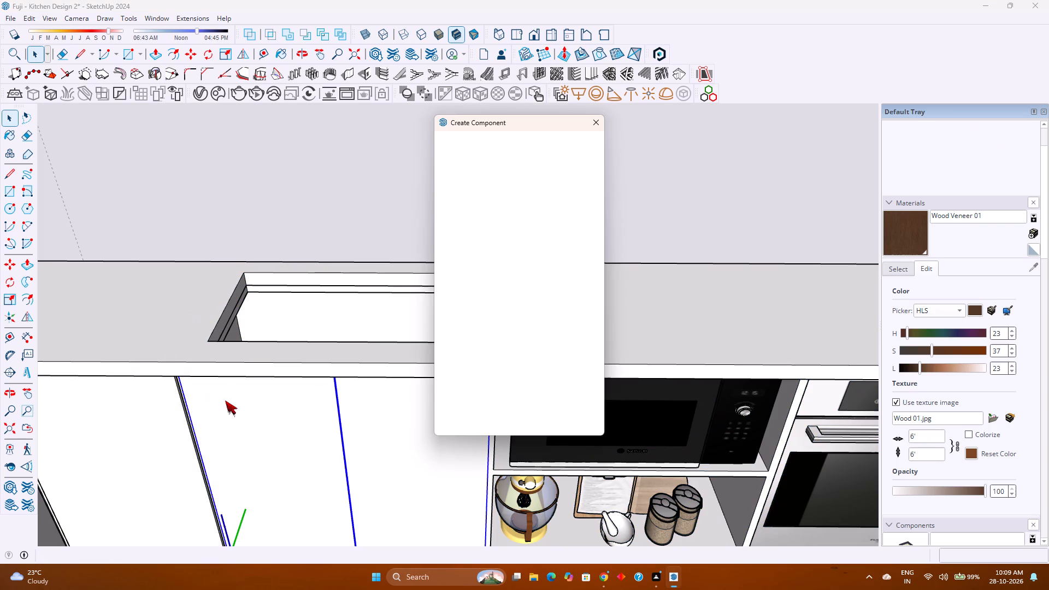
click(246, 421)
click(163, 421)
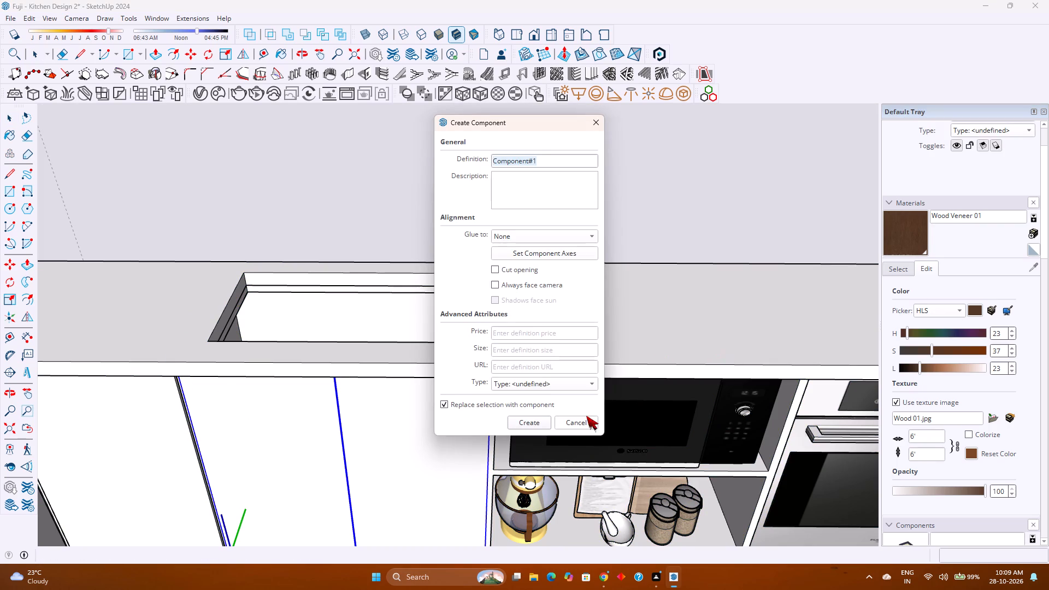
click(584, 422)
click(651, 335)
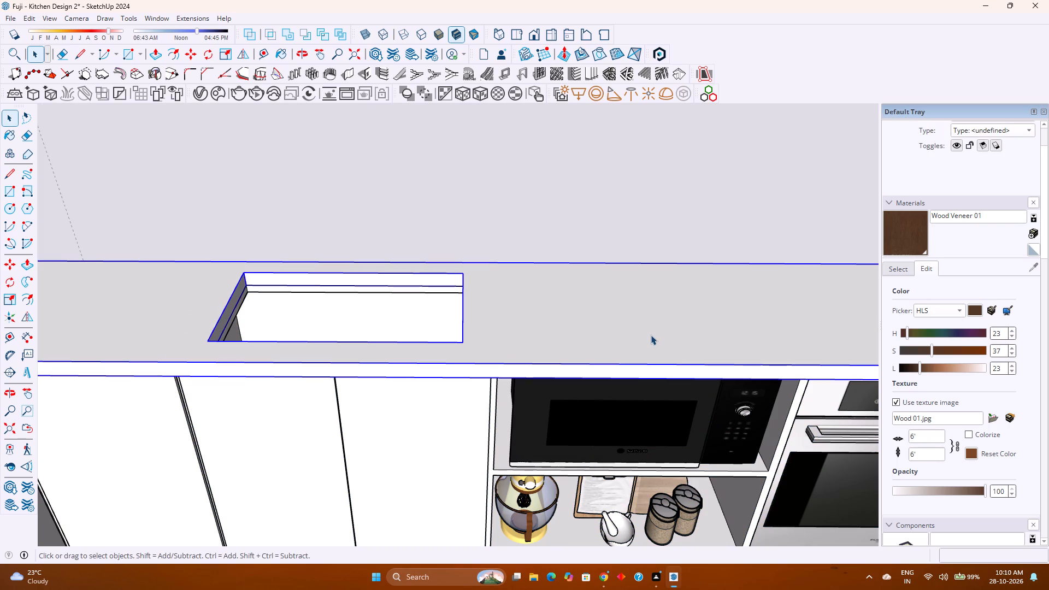
Open 3D Warehouse and search its models for "Kitchen Sink".
click(149, 18)
click(185, 101)
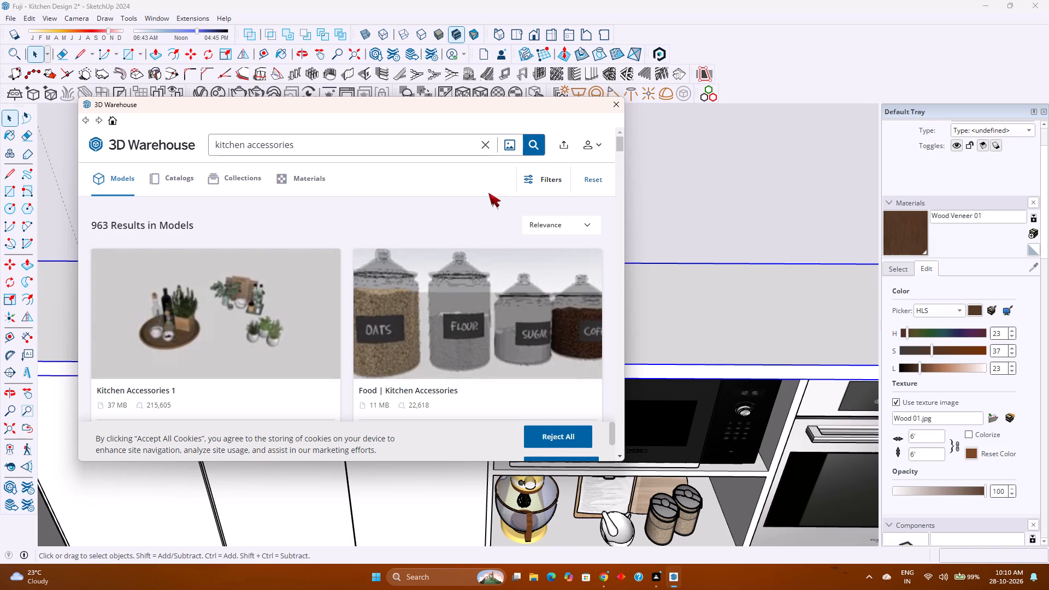
click(479, 146)
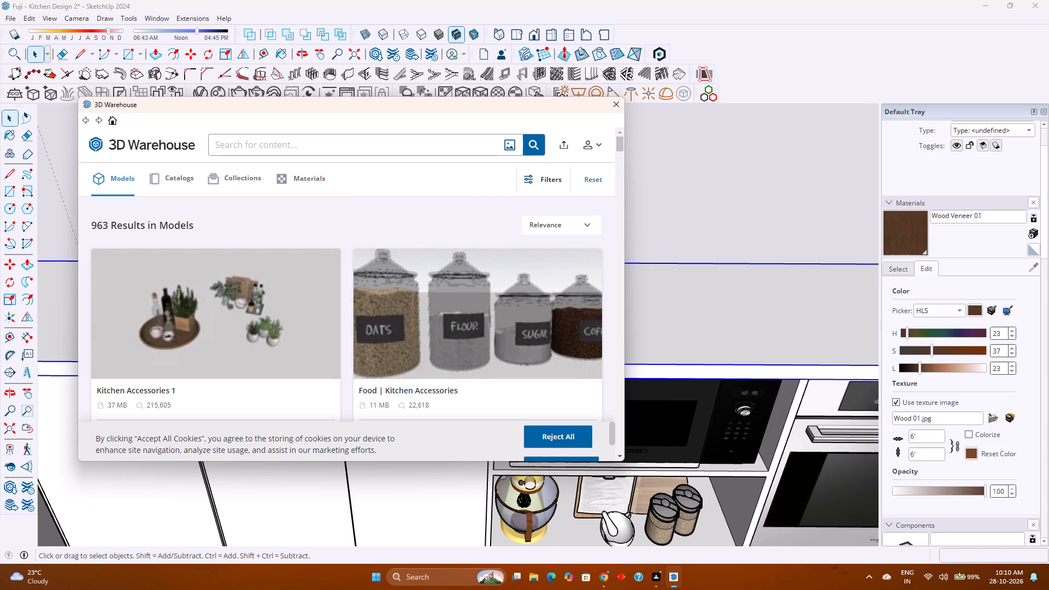
click(478, 146)
text(Kitchen)
key(space)
text(Sink)
key(Return)
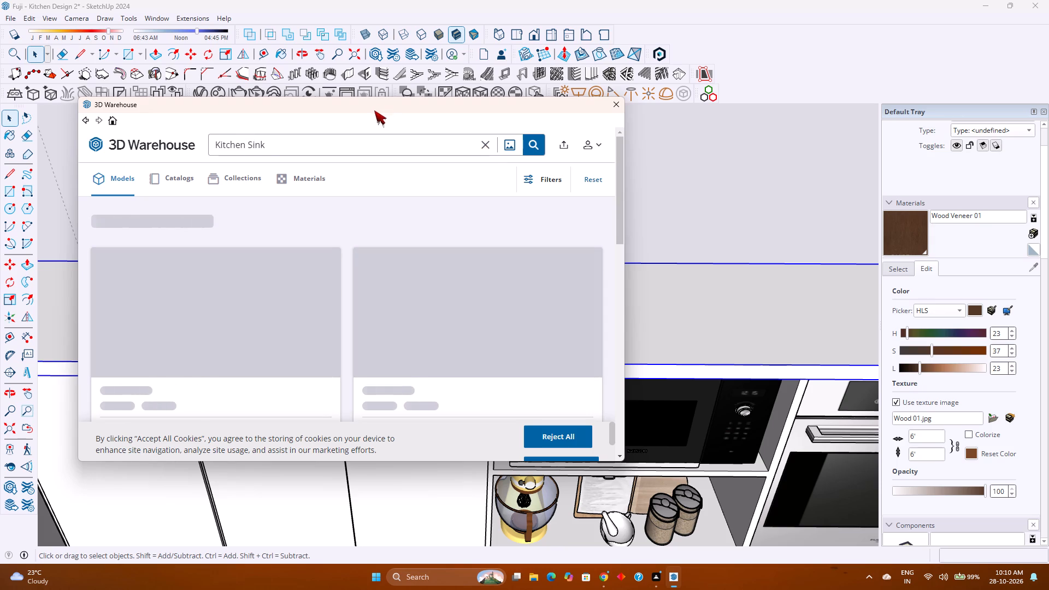
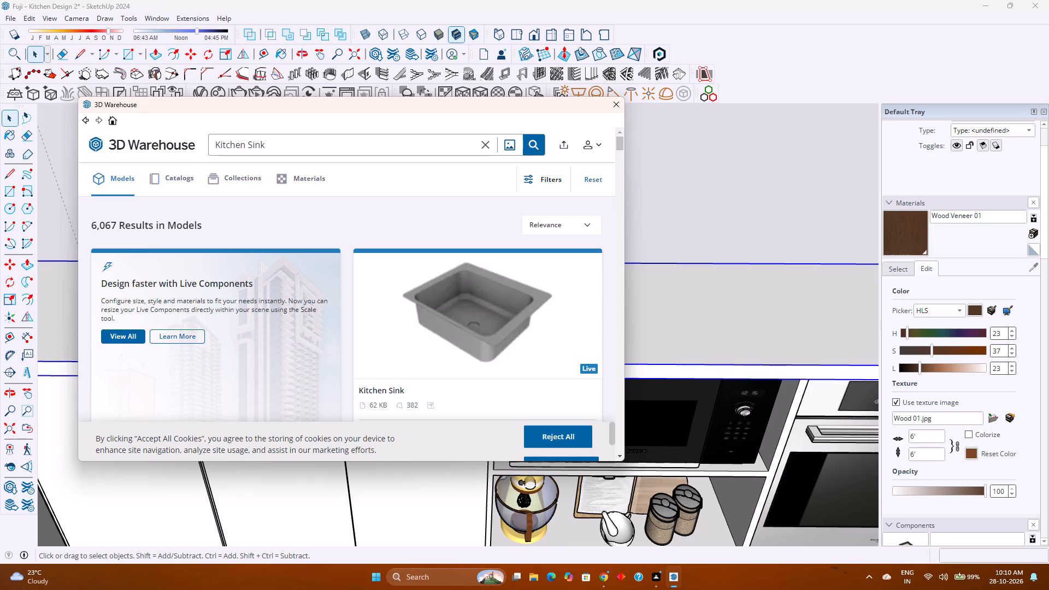
Browse the 3D Warehouse "Kitchen Sink" model results and compare the sink designs for one that suits the kitchen countertop.
scroll(375, 342, down, 5)
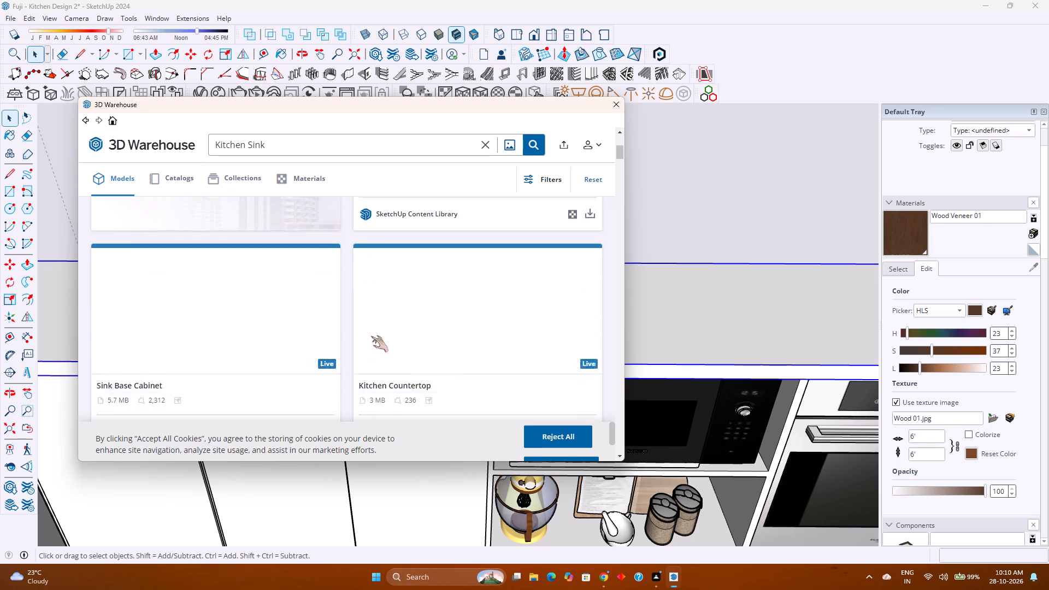
scroll(371, 336, down, 2)
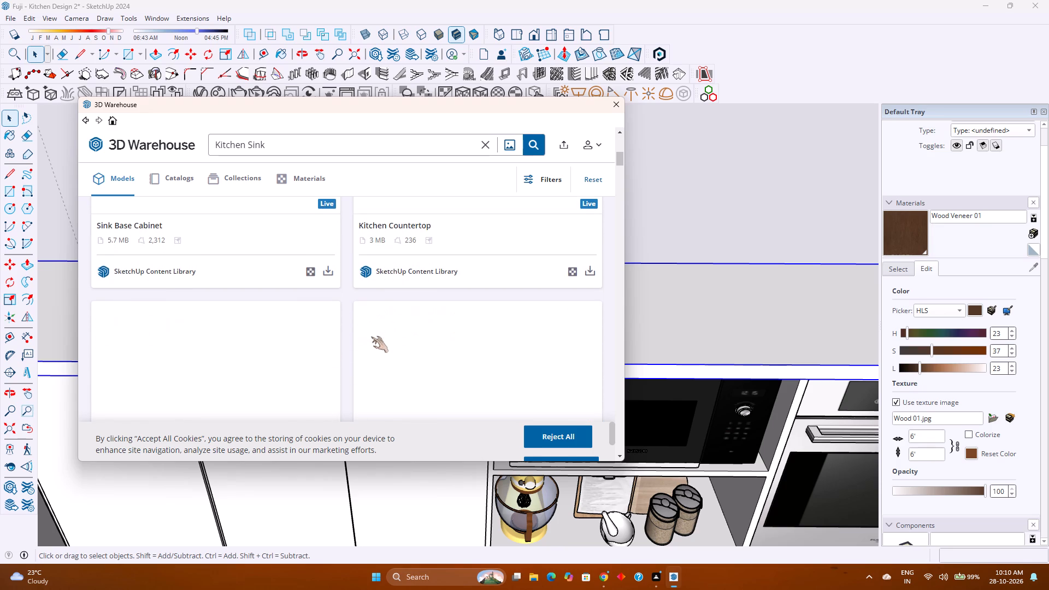
scroll(370, 337, down, 3)
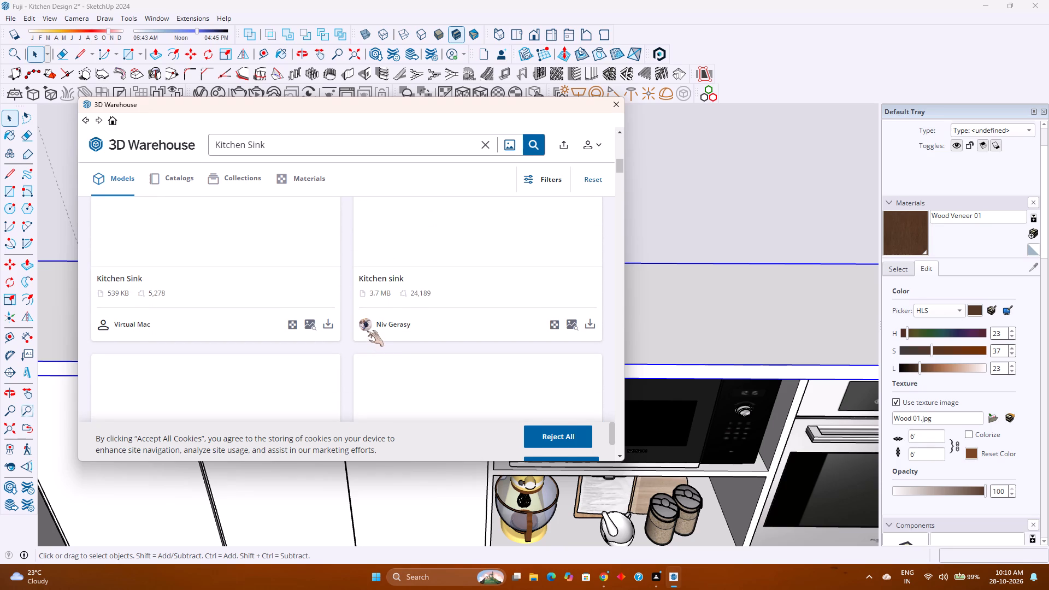
scroll(367, 330, up, 4)
scroll(367, 330, down, 3)
scroll(367, 330, up, 3)
scroll(367, 330, down, 3)
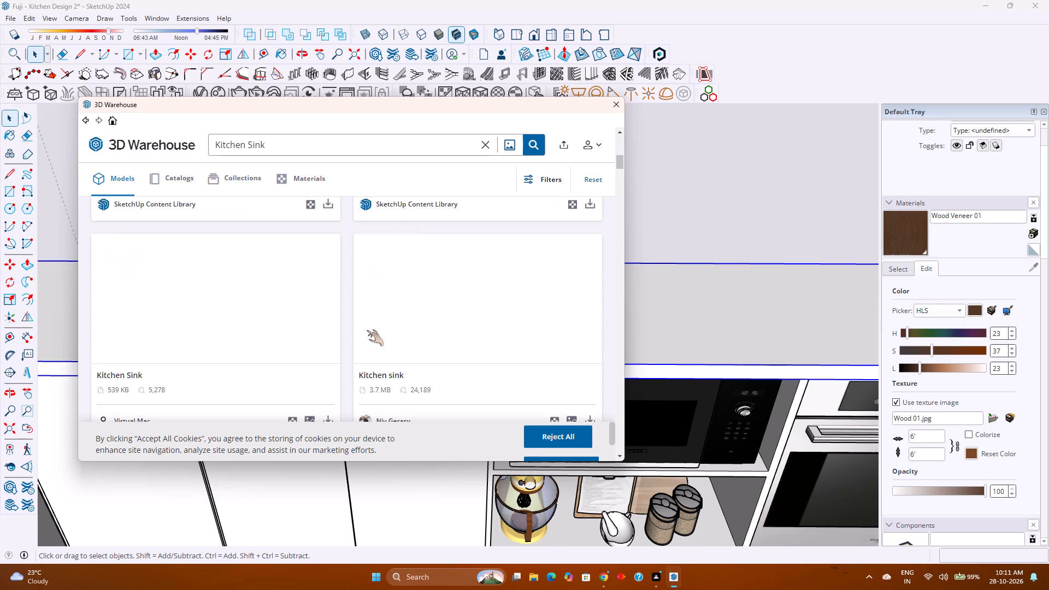
scroll(367, 330, down, 2)
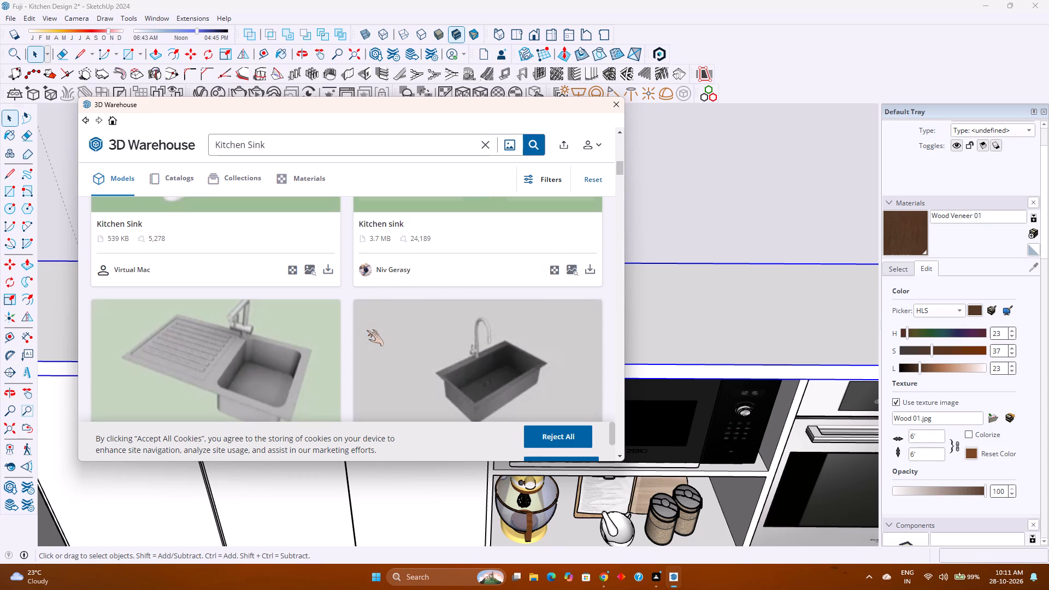
scroll(368, 327, up, 4)
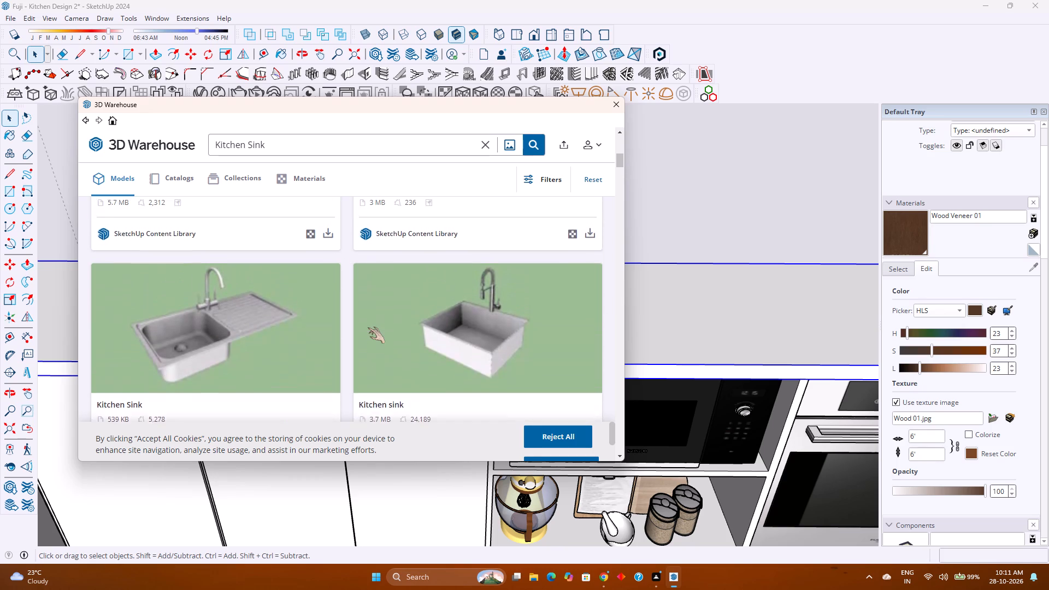
scroll(368, 325, down, 1)
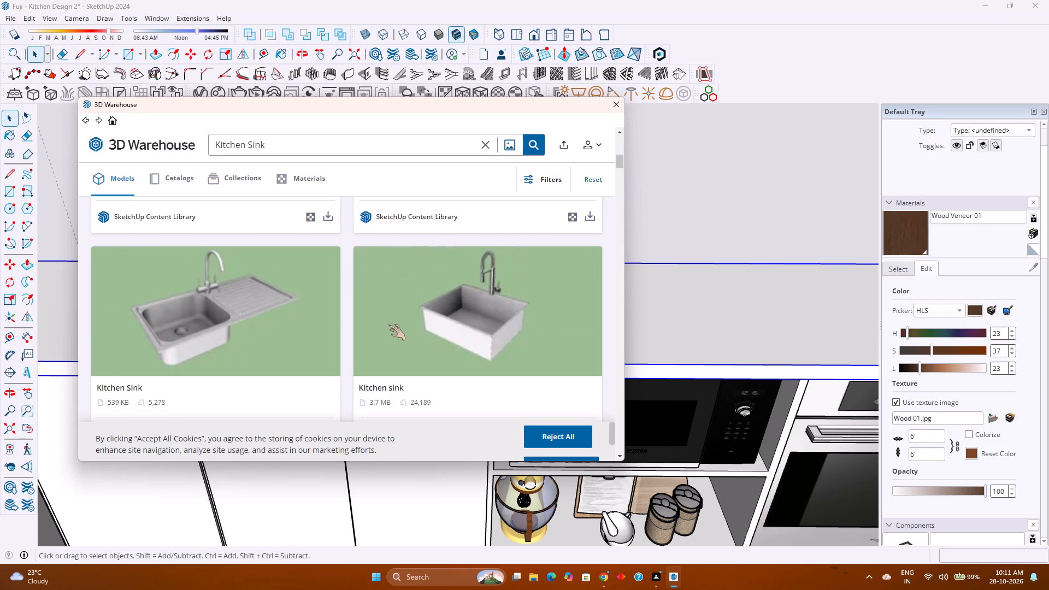
scroll(388, 324, down, 7)
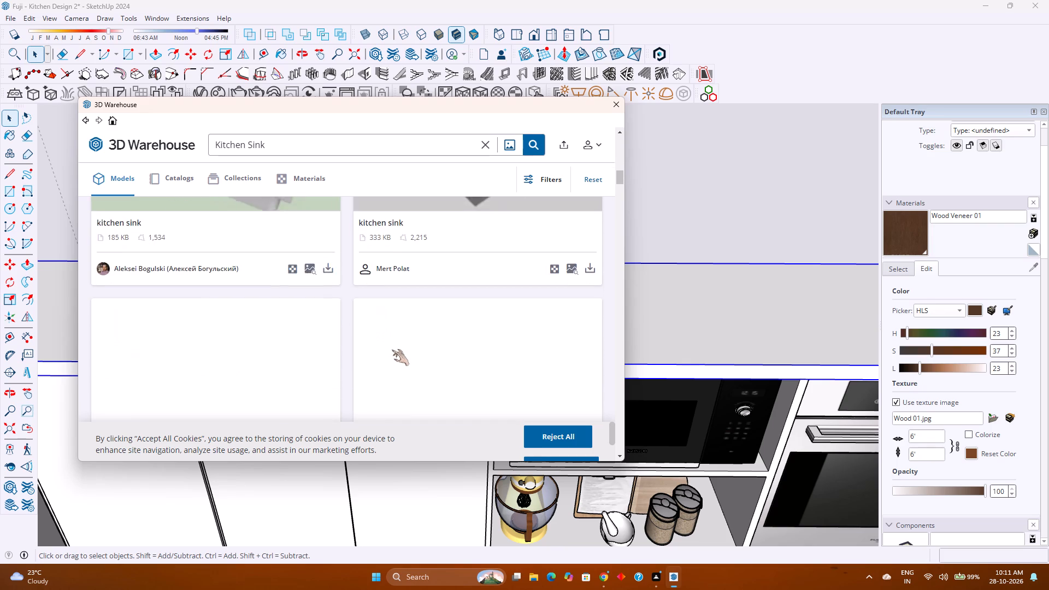
scroll(392, 350, down, 3)
scroll(392, 350, up, 1)
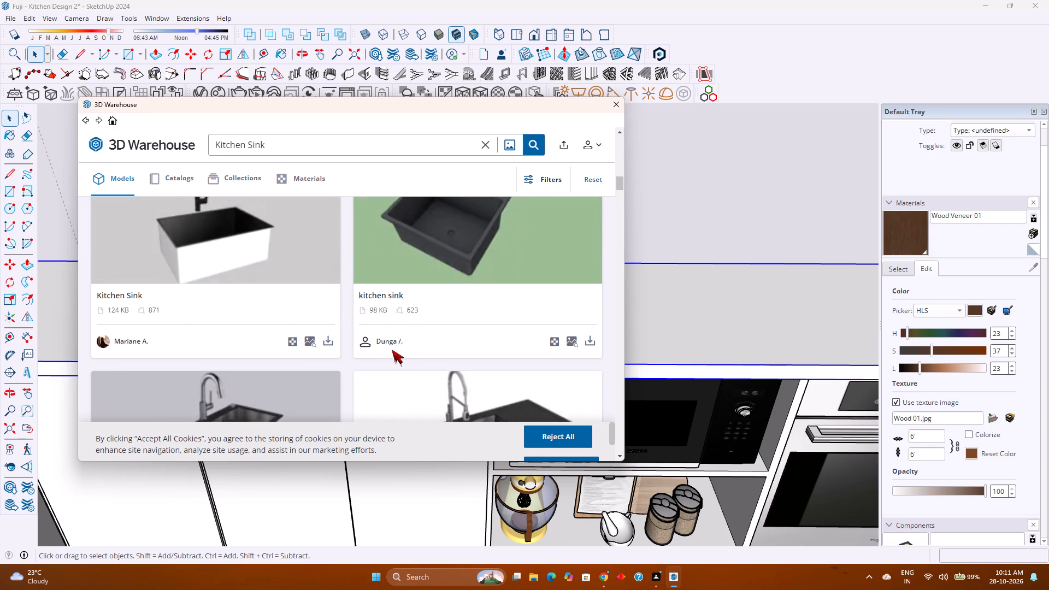
scroll(392, 350, up, 1)
scroll(353, 333, down, 4)
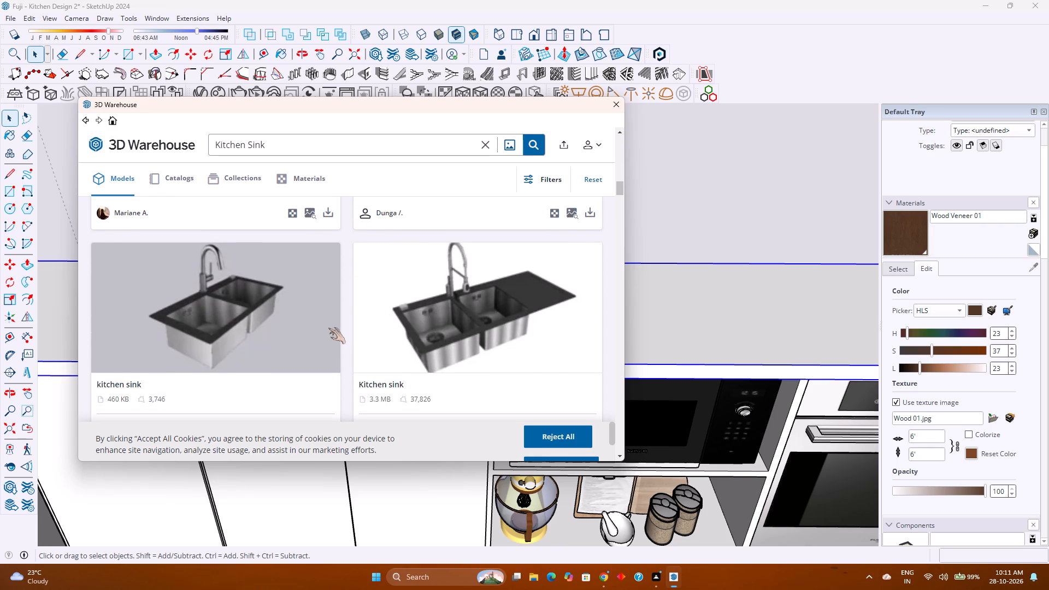
scroll(328, 328, down, 1)
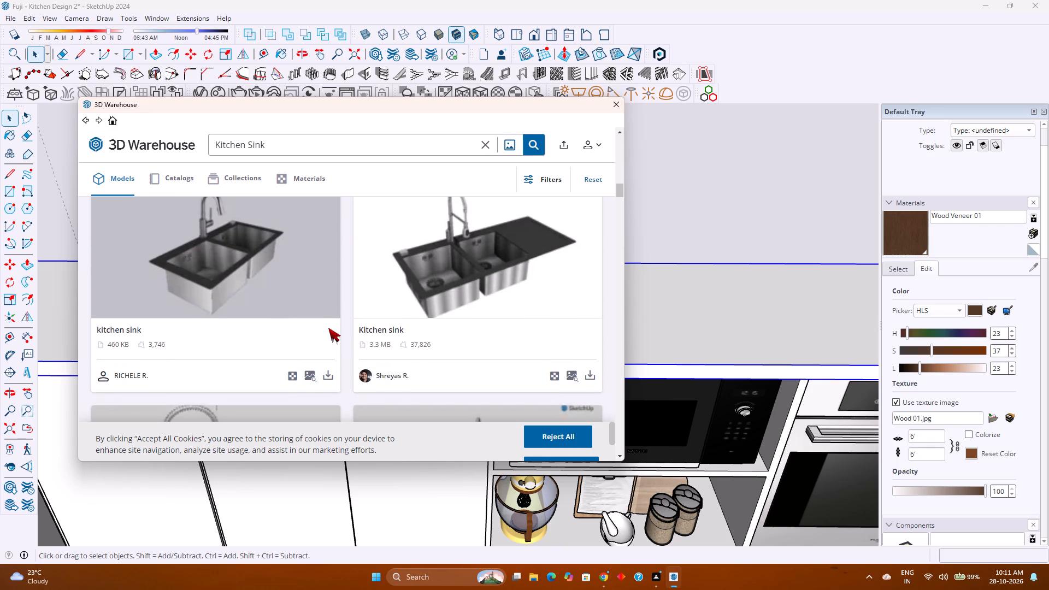
scroll(328, 328, down, 9)
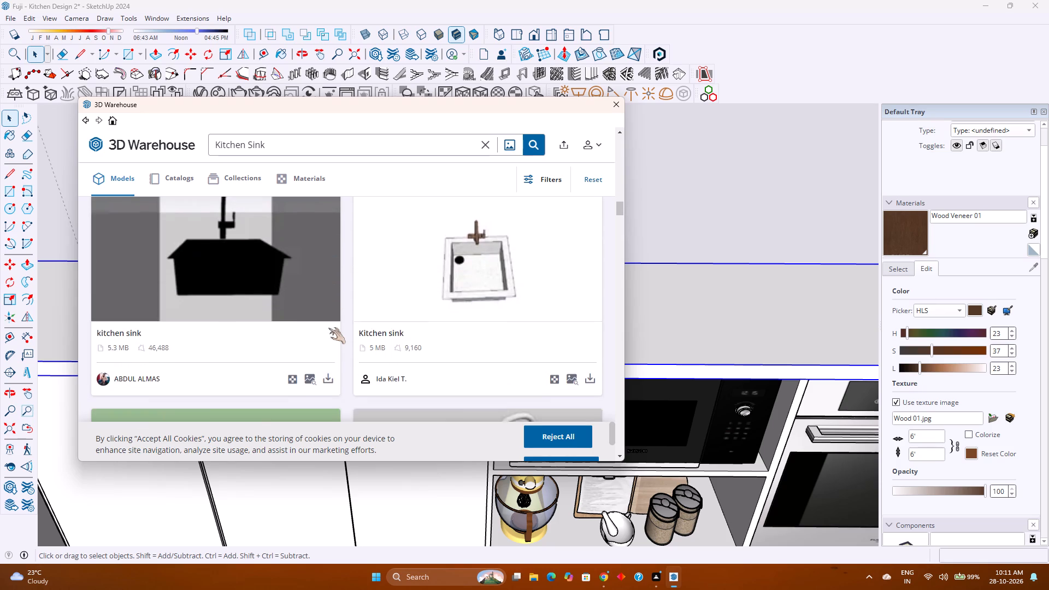
scroll(328, 328, down, 6)
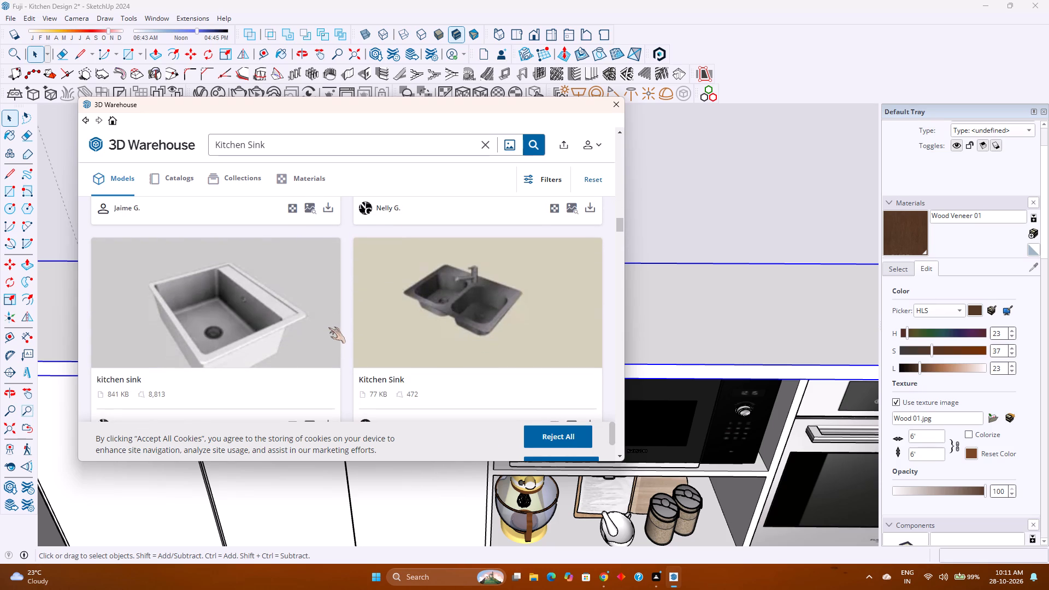
scroll(328, 327, down, 5)
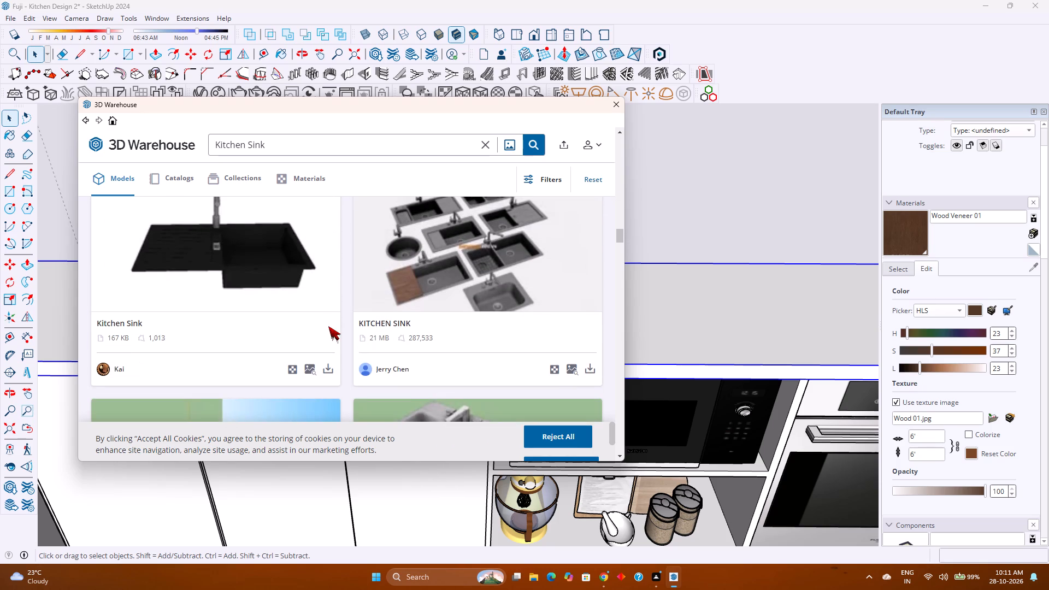
scroll(328, 326, down, 6)
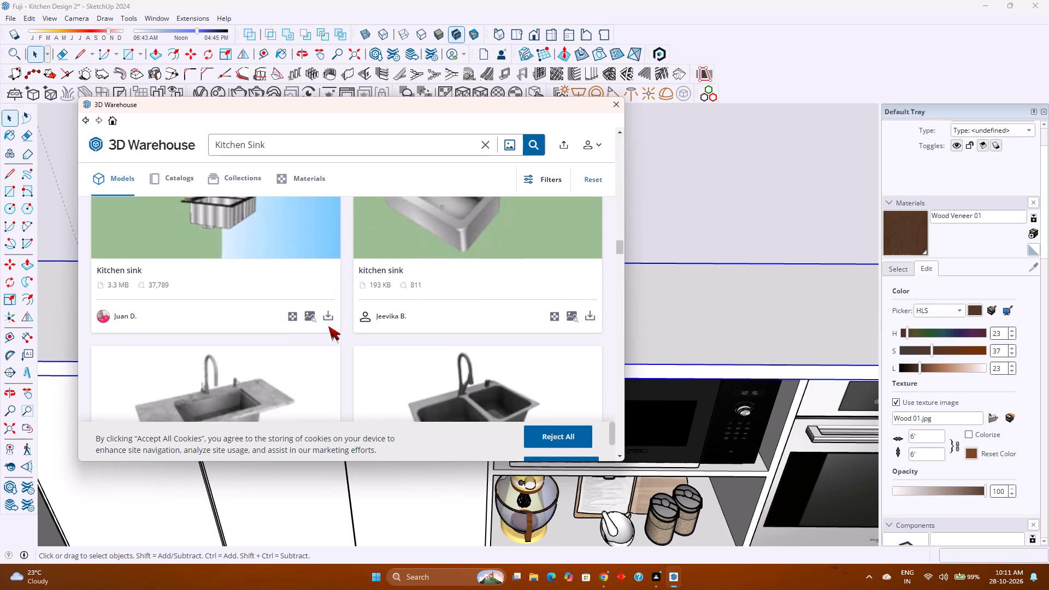
scroll(328, 326, down, 3)
scroll(329, 323, up, 1)
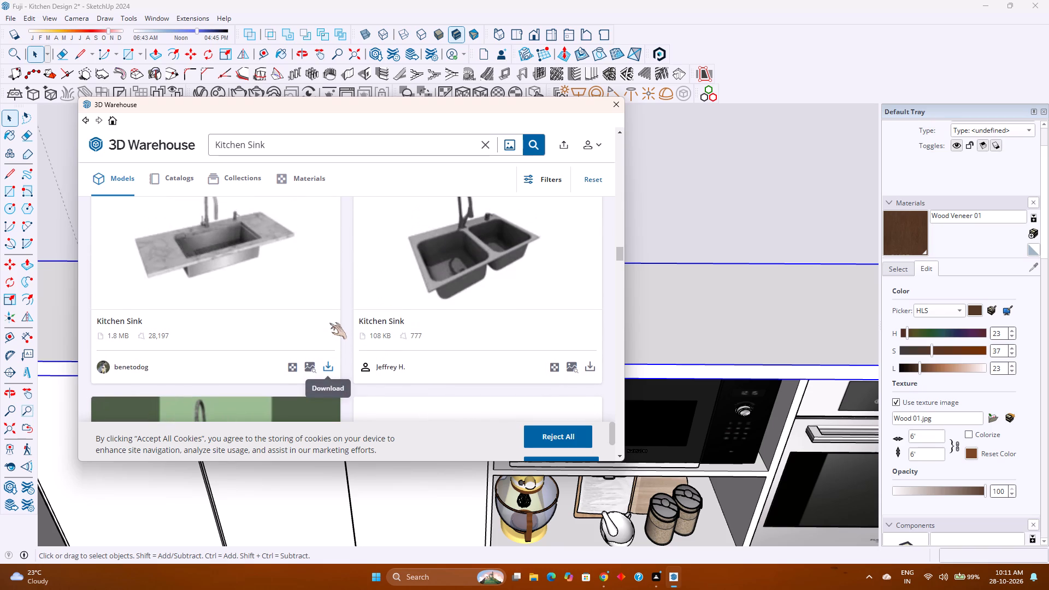
scroll(329, 323, down, 2)
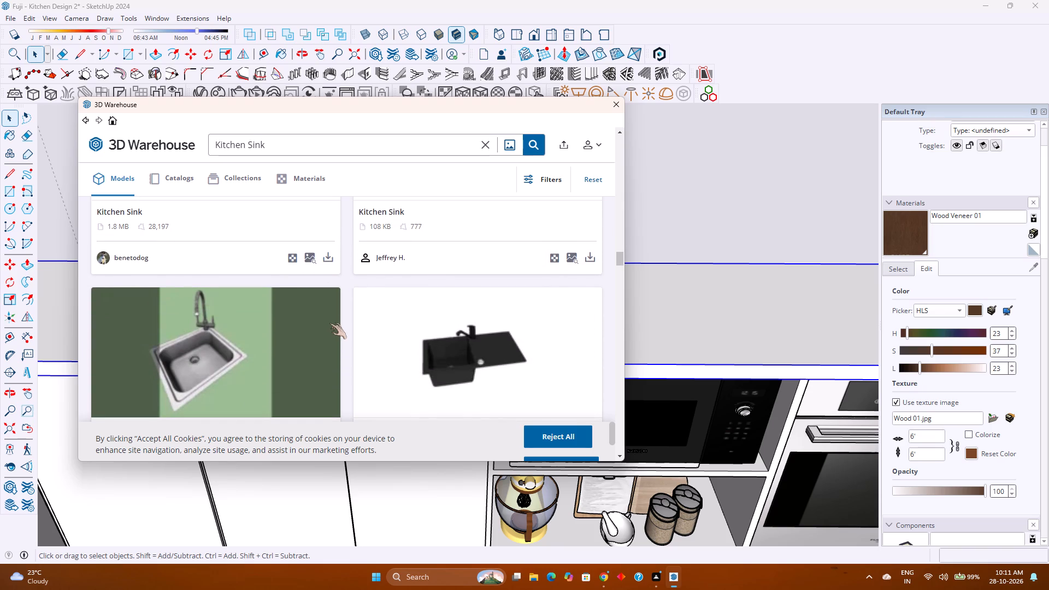
scroll(329, 323, down, 2)
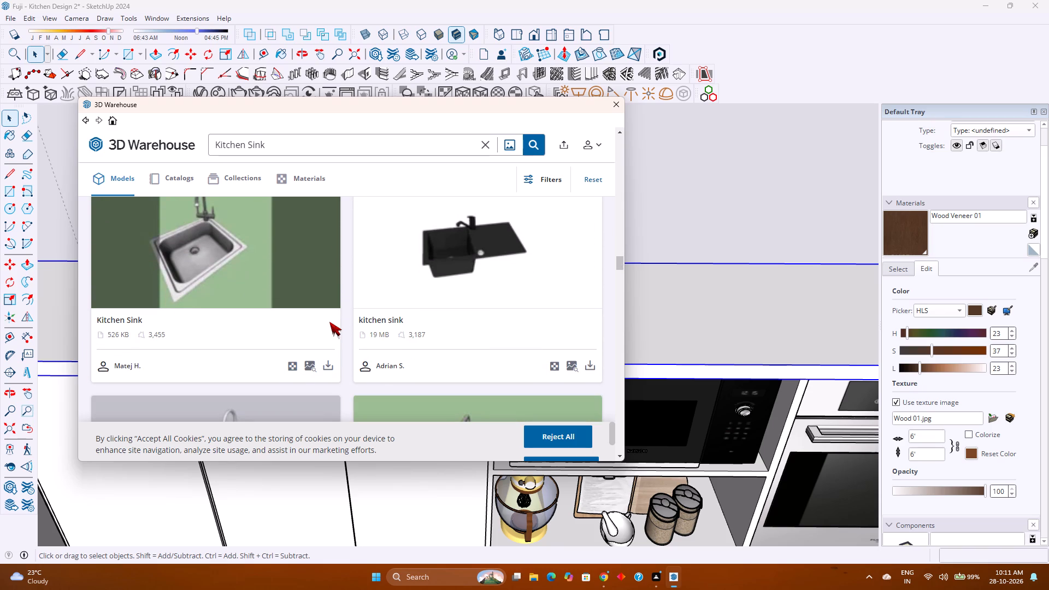
scroll(329, 322, down, 2)
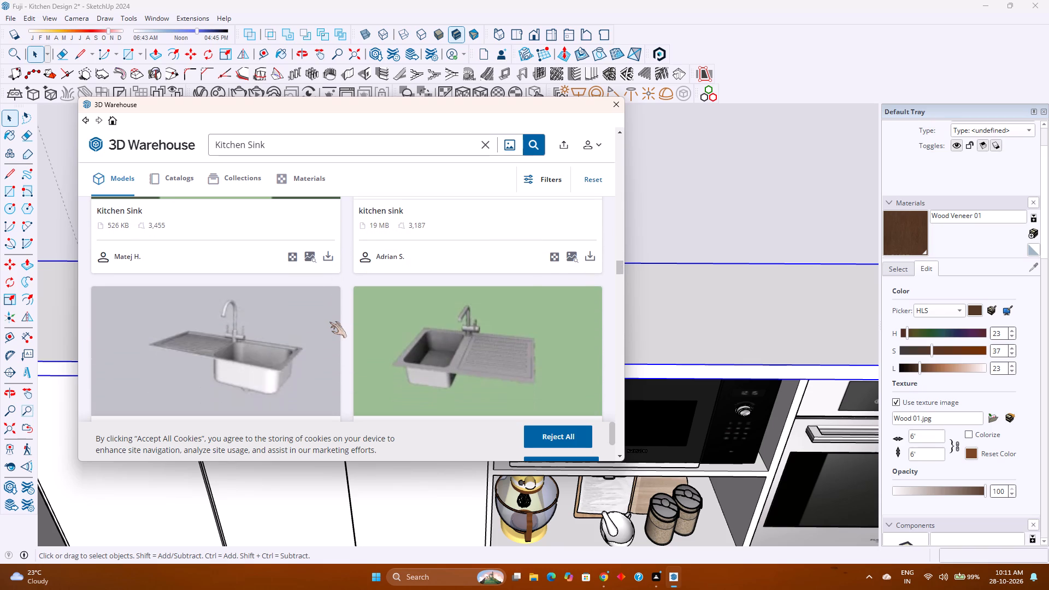
scroll(329, 322, down, 5)
scroll(329, 319, up, 4)
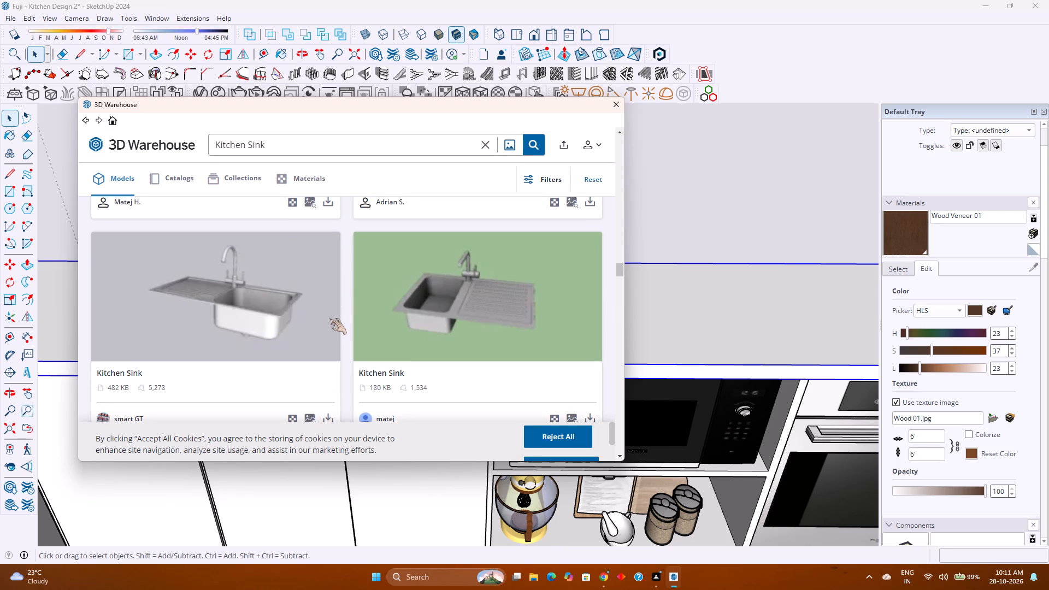
scroll(329, 318, down, 3)
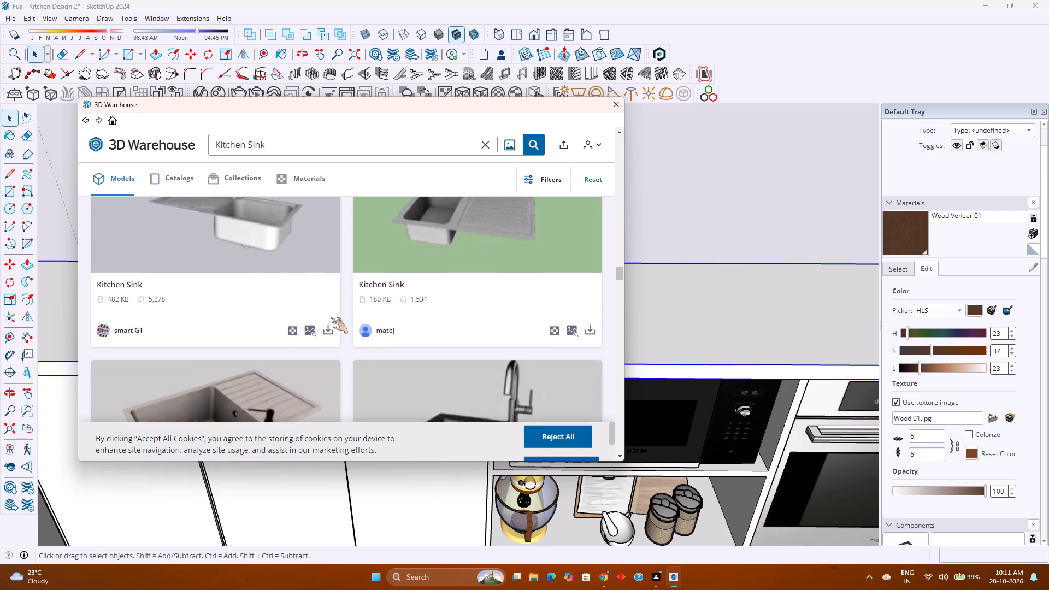
scroll(331, 317, down, 4)
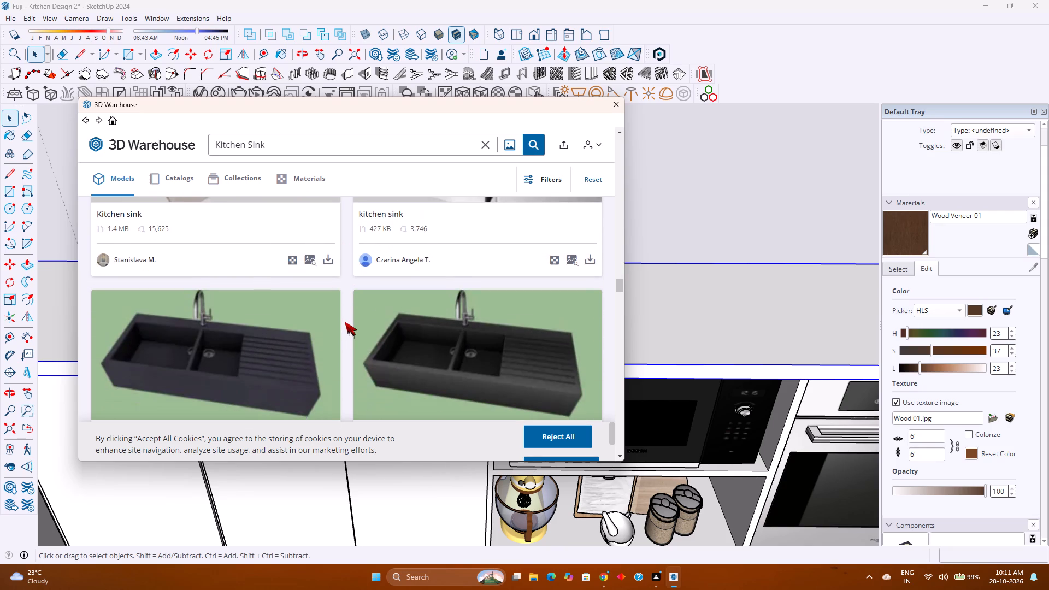
scroll(345, 322, down, 1)
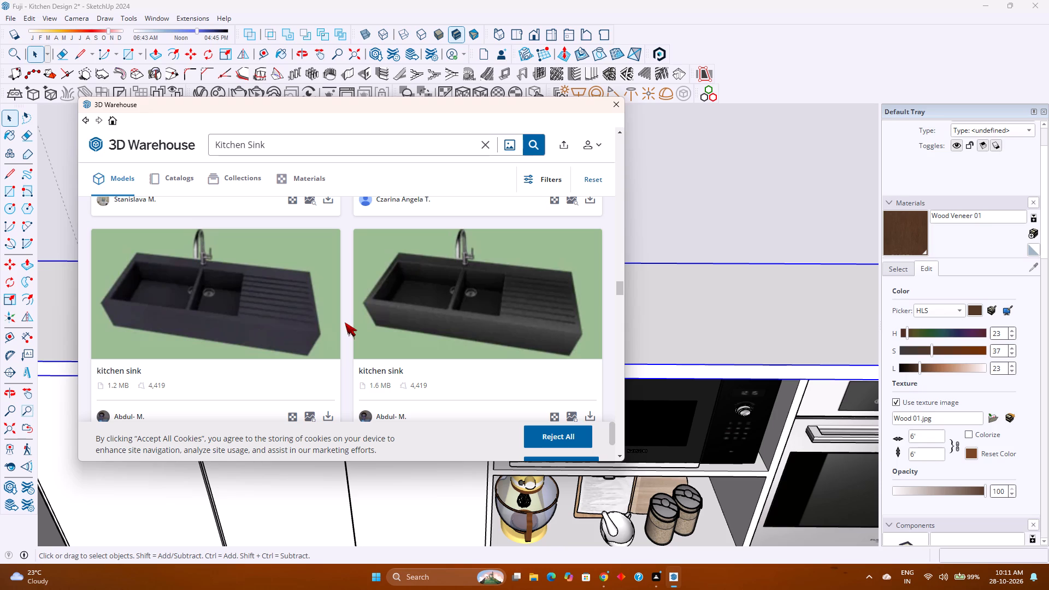
scroll(345, 322, down, 2)
scroll(345, 322, up, 1)
scroll(345, 322, down, 3)
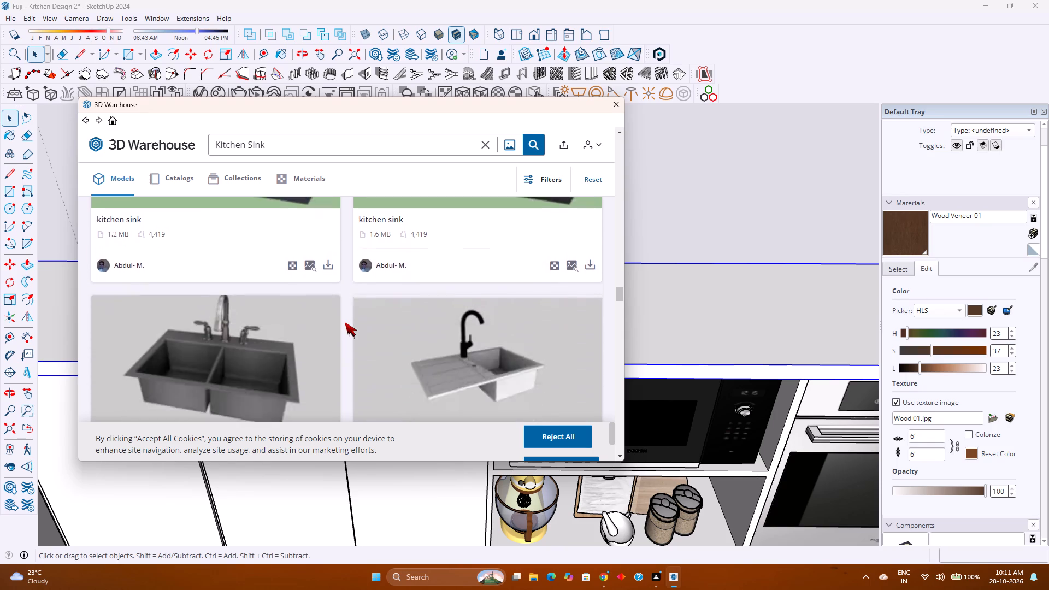
scroll(345, 322, down, 5)
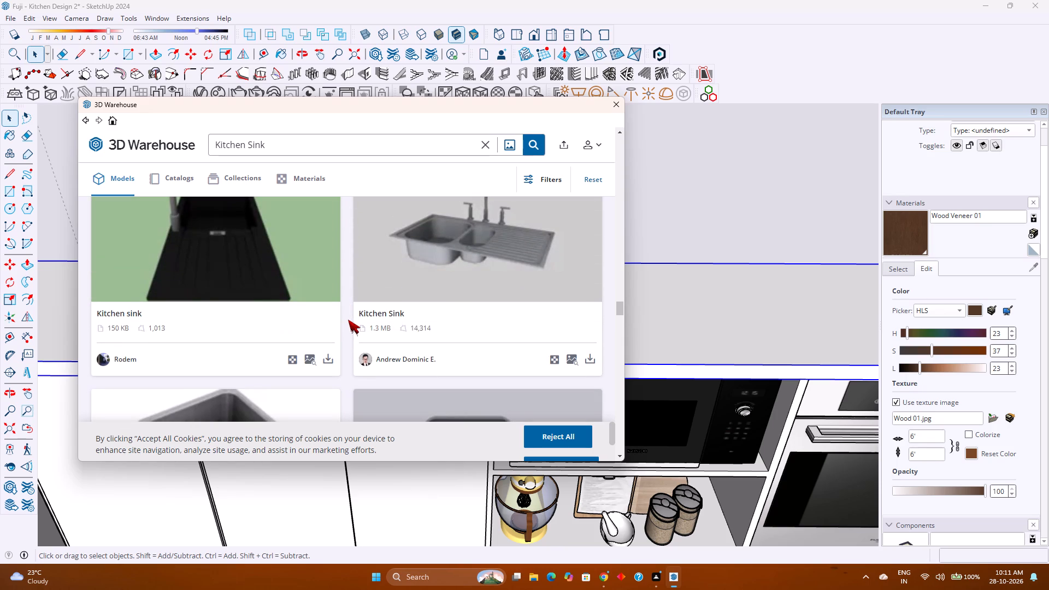
scroll(349, 319, up, 2)
scroll(349, 319, down, 3)
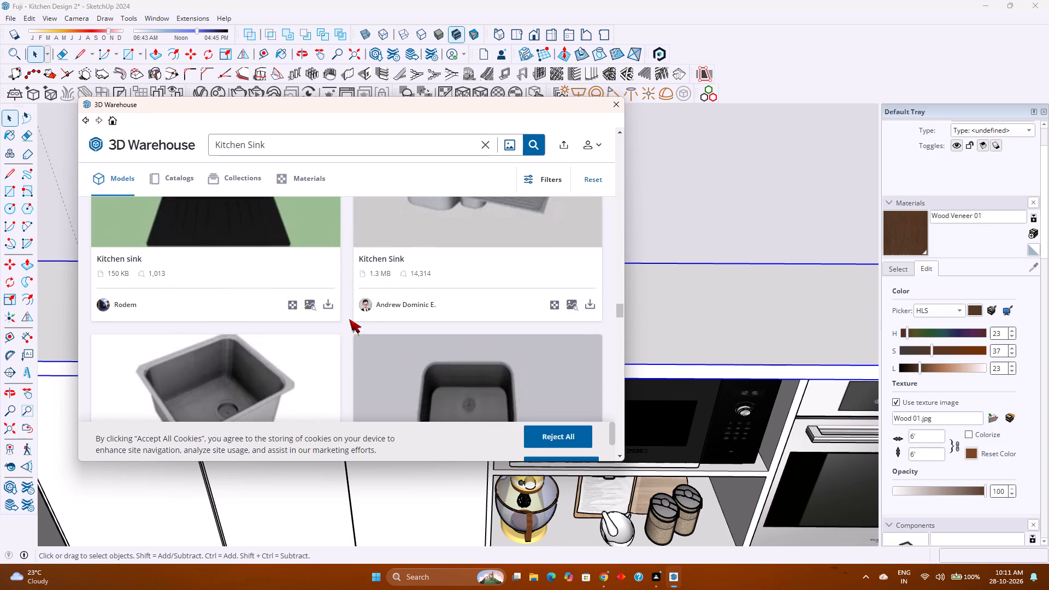
scroll(349, 319, down, 8)
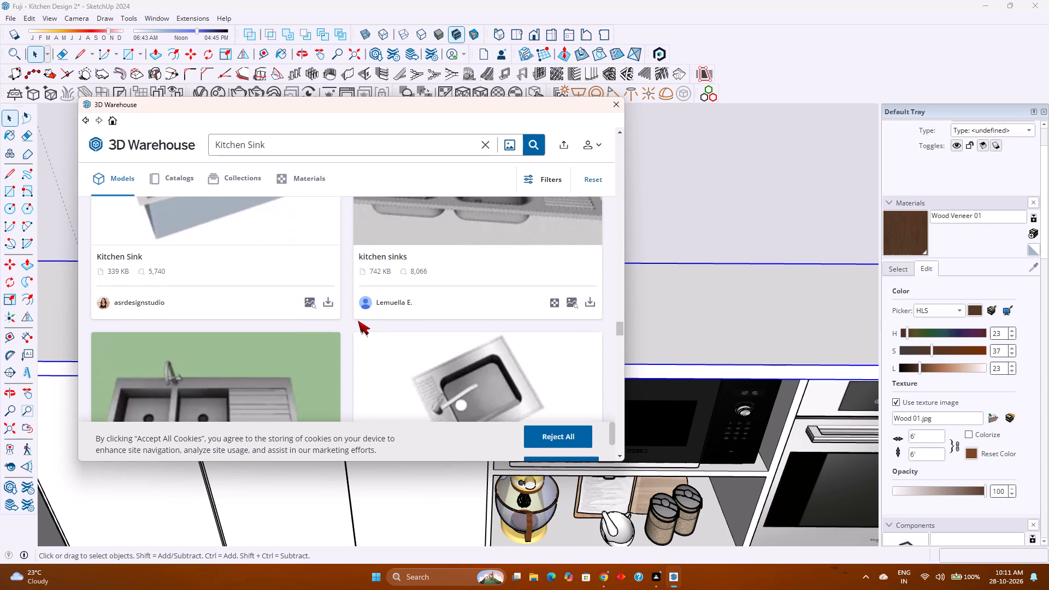
scroll(358, 321, down, 8)
scroll(359, 318, up, 3)
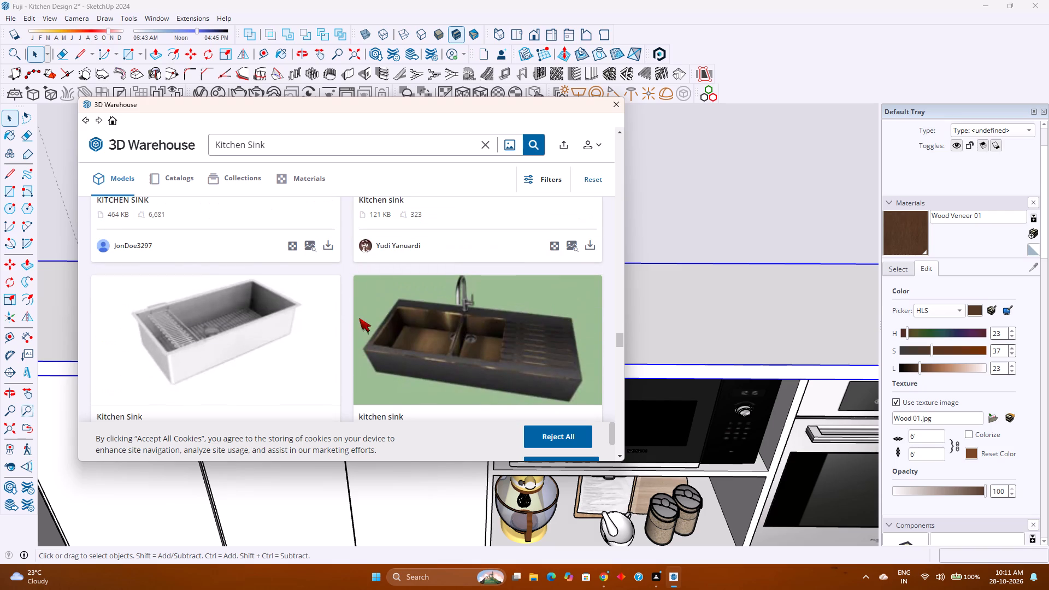
scroll(359, 318, down, 4)
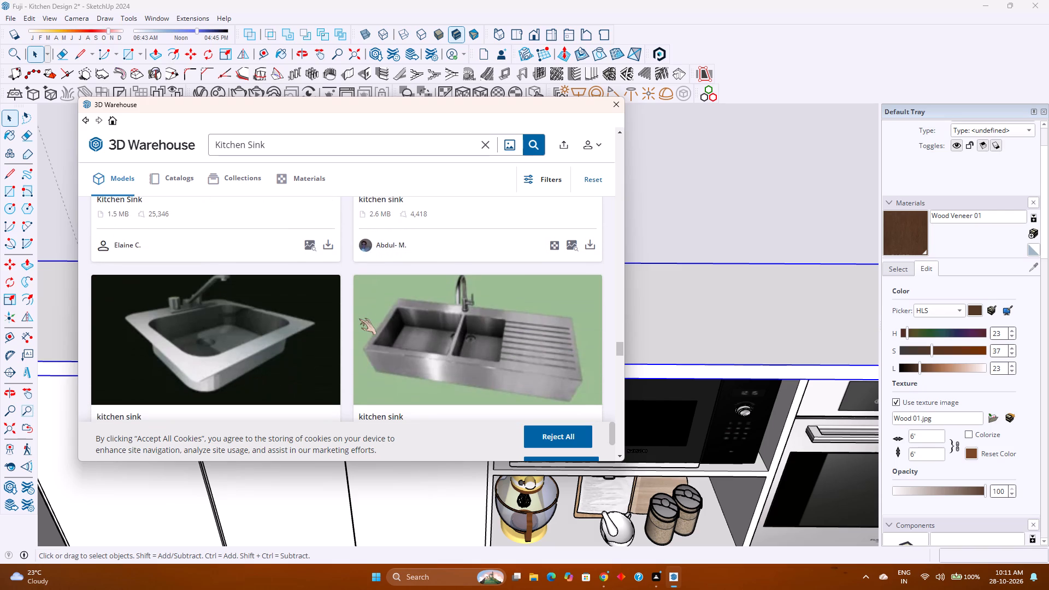
scroll(359, 318, down, 5)
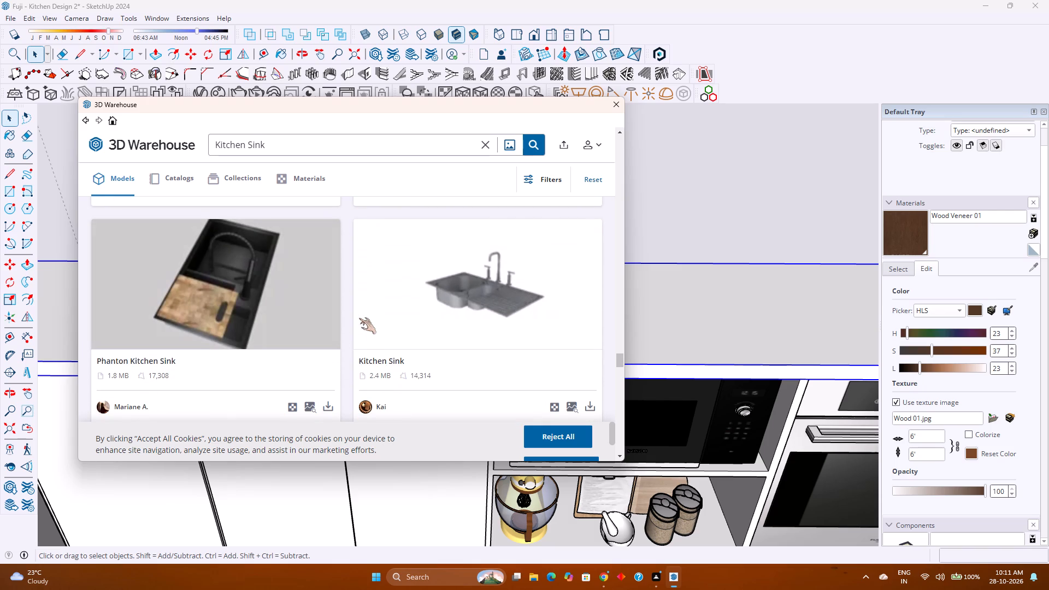
scroll(359, 318, down, 1)
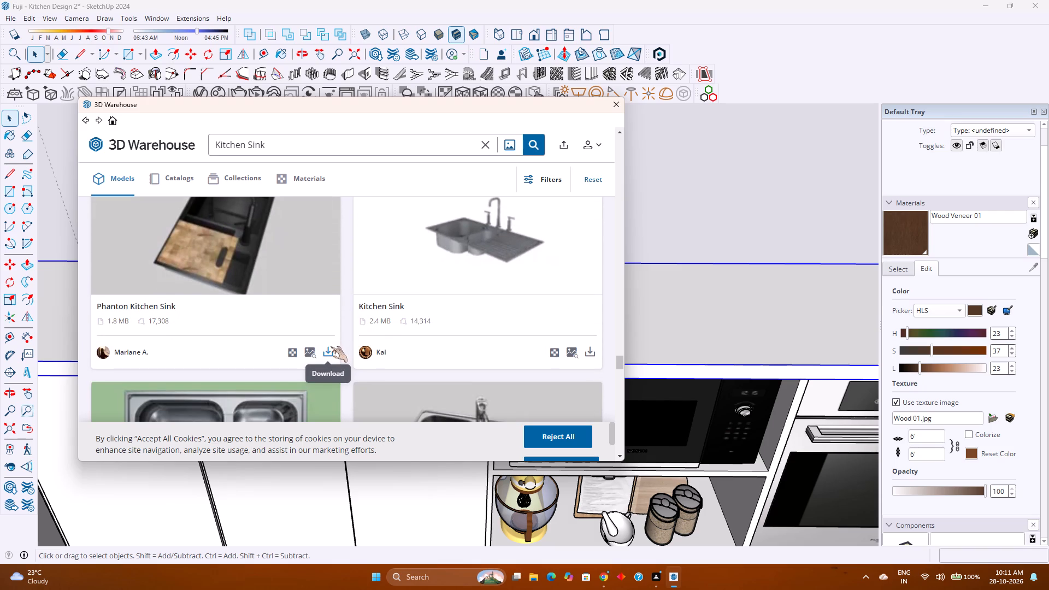
scroll(365, 308, down, 3)
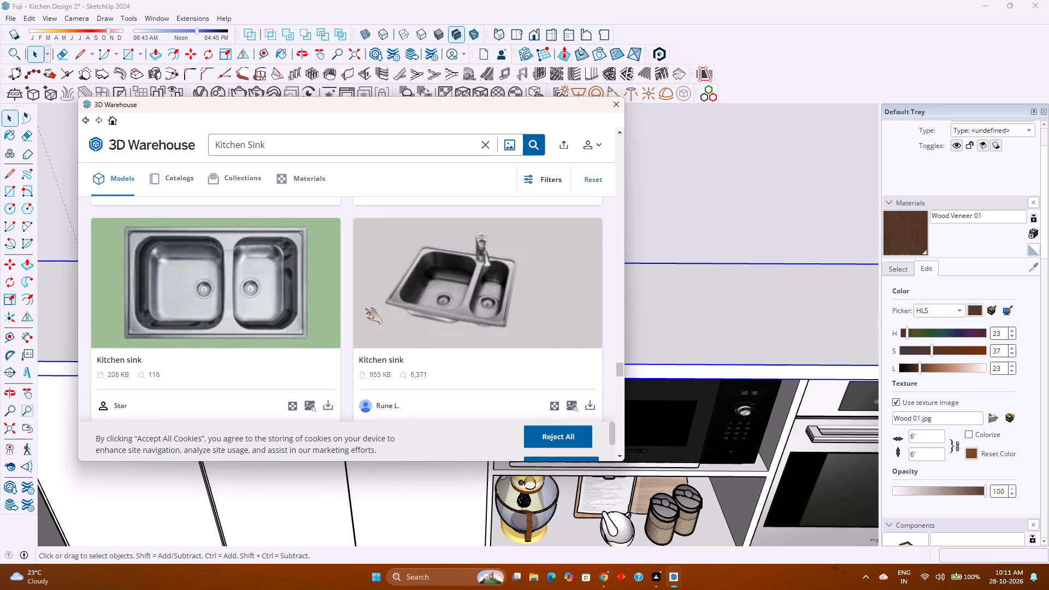
scroll(365, 308, down, 1)
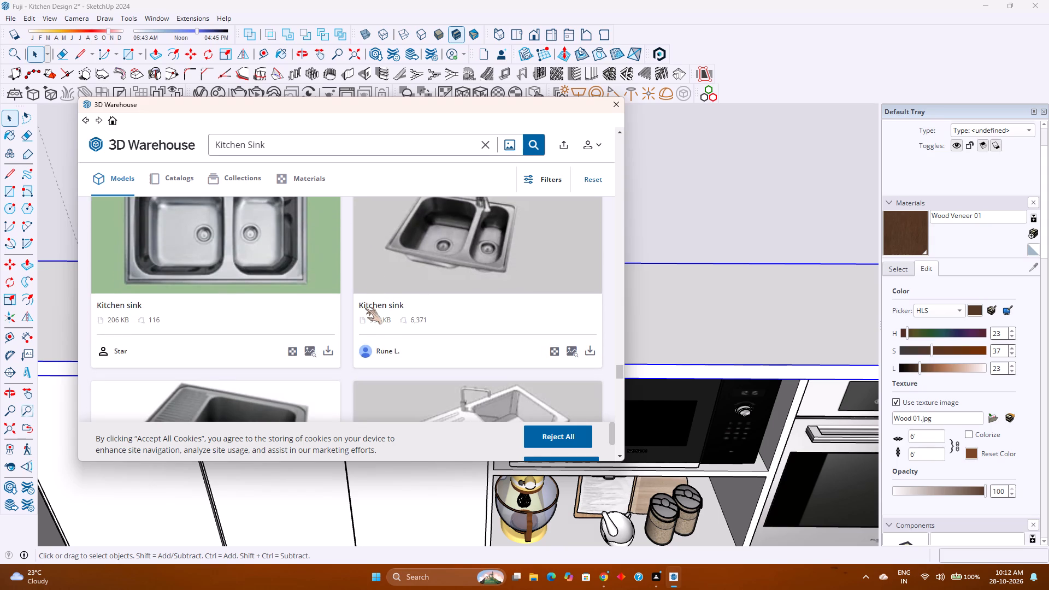
scroll(365, 309, up, 7)
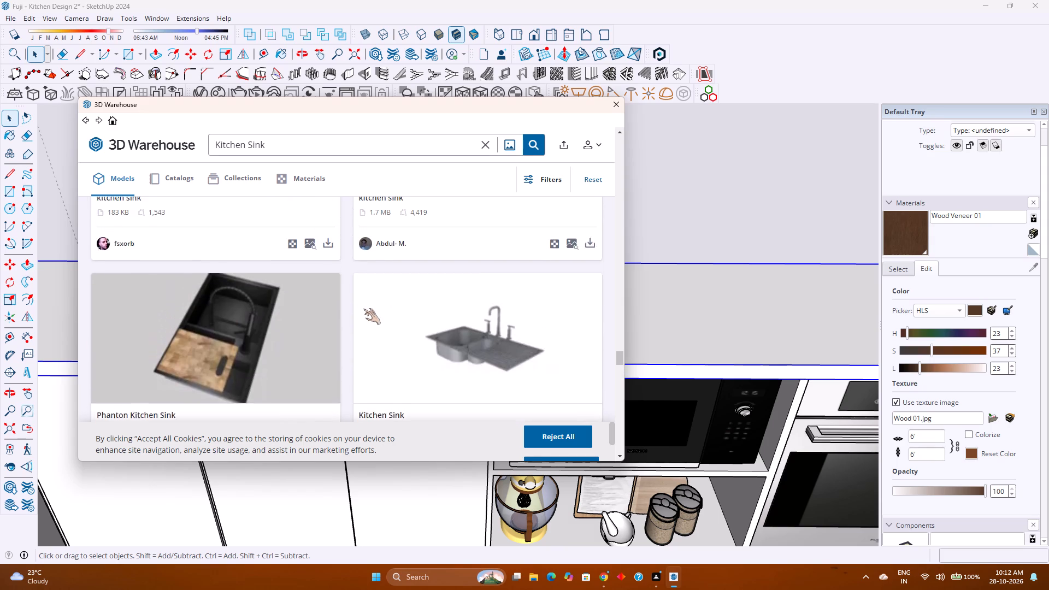
scroll(363, 309, up, 20)
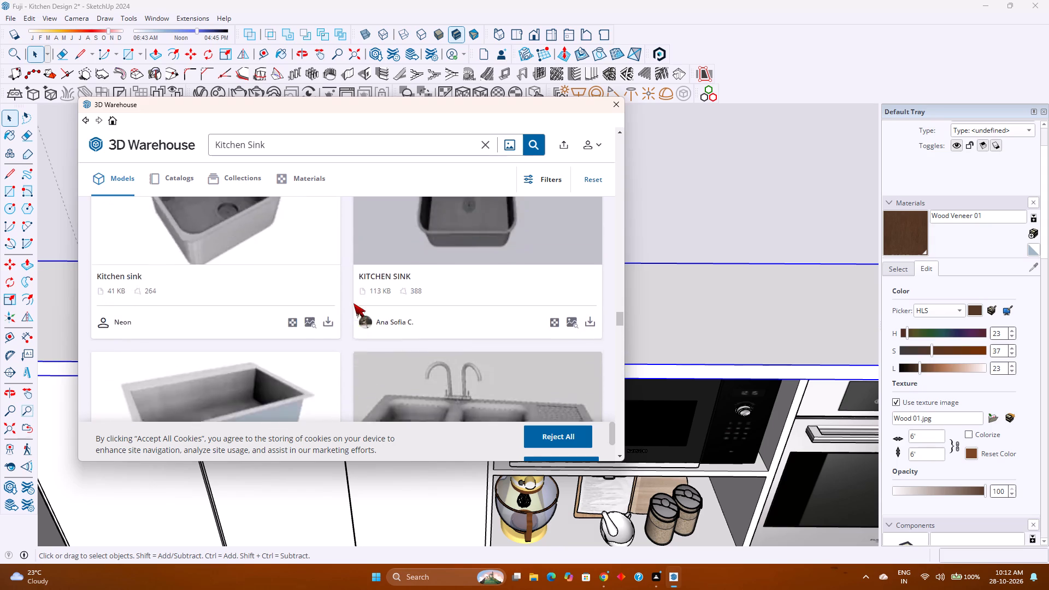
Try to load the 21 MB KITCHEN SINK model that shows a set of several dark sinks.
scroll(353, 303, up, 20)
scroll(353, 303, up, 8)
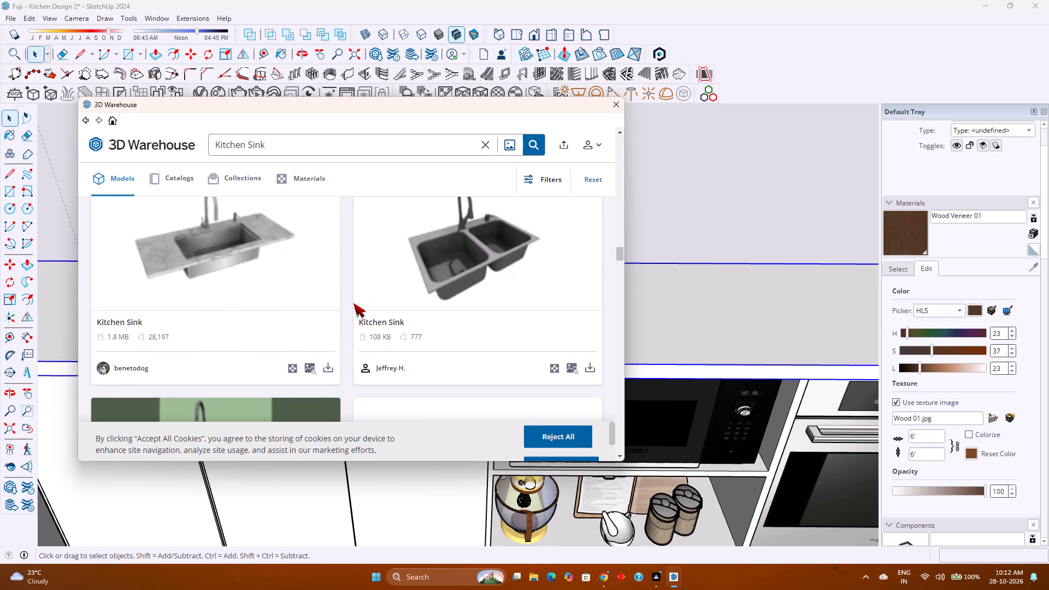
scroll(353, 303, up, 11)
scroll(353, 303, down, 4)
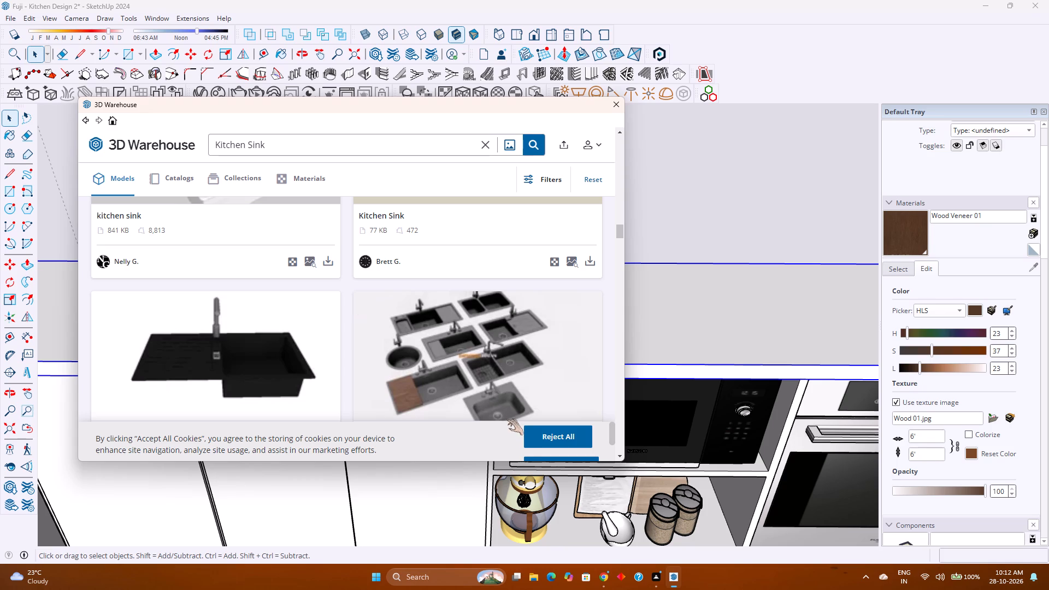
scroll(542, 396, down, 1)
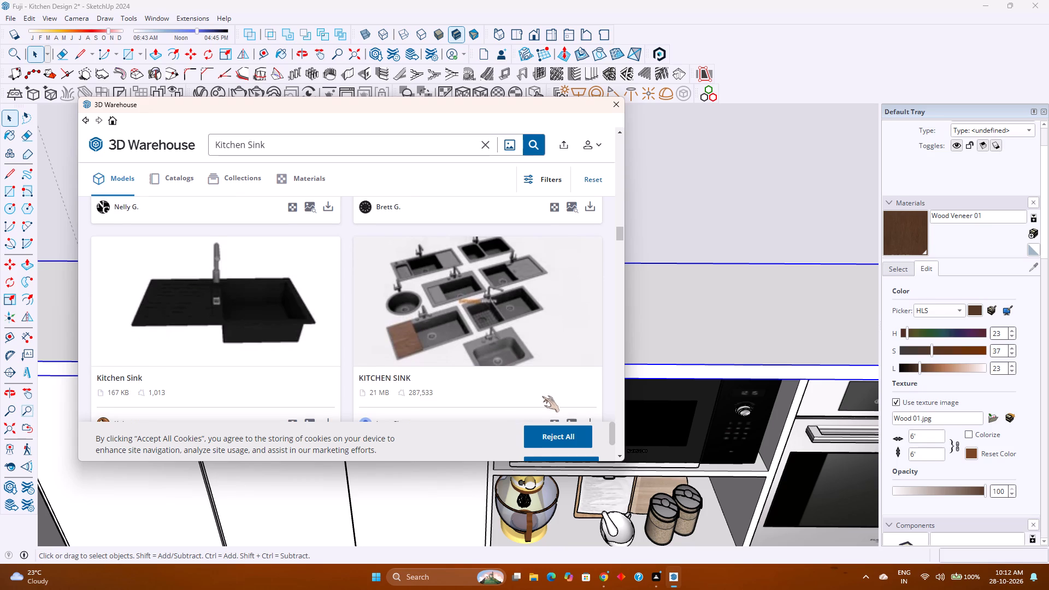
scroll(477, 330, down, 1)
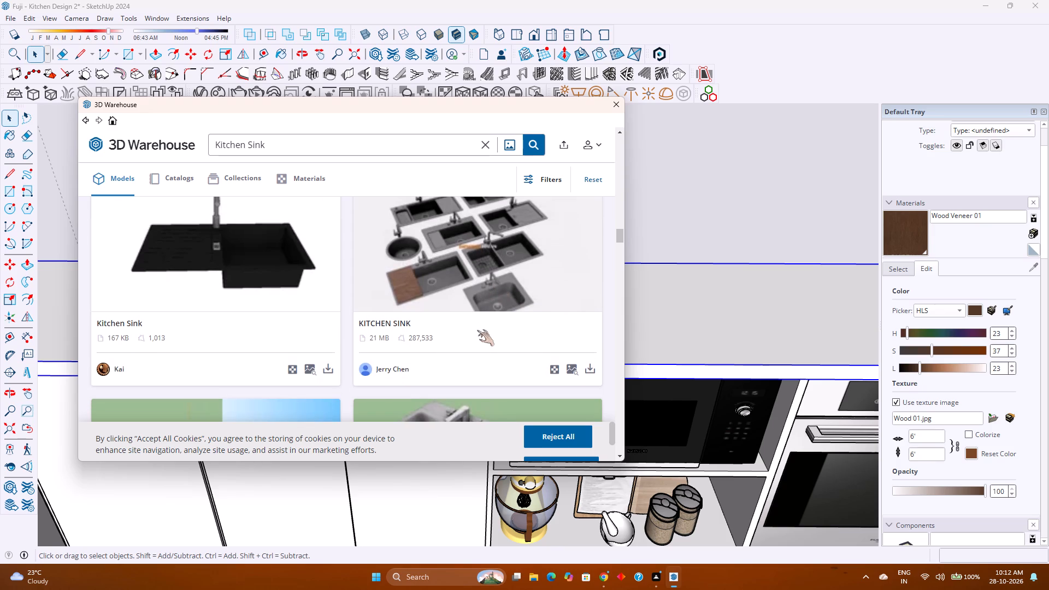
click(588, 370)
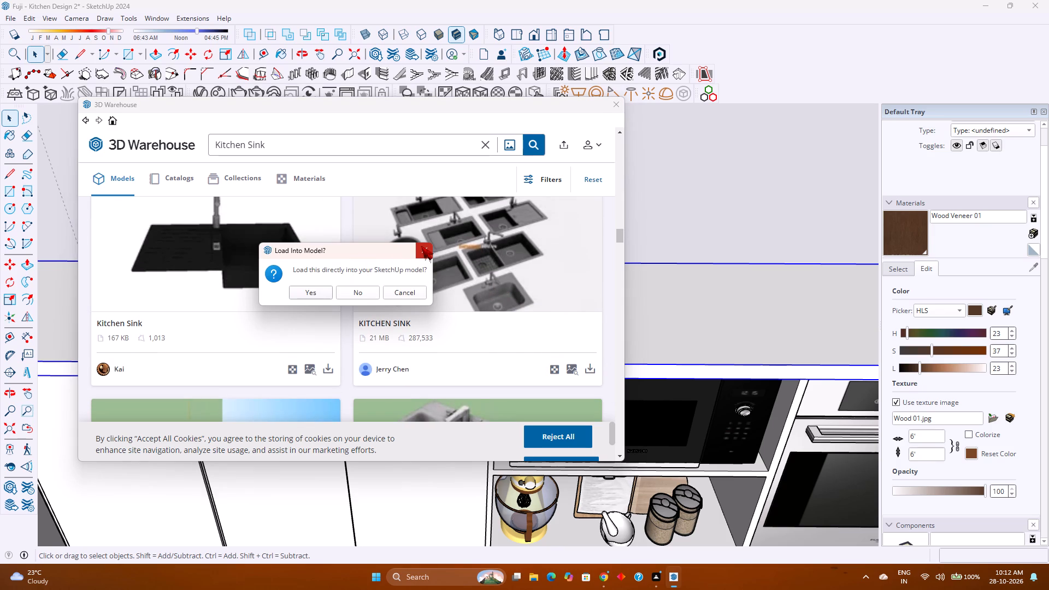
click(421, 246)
Compare the following Kitchen Sink models, including the single-bowl, drainboard and dark double-bowl designs.
scroll(354, 385, down, 4)
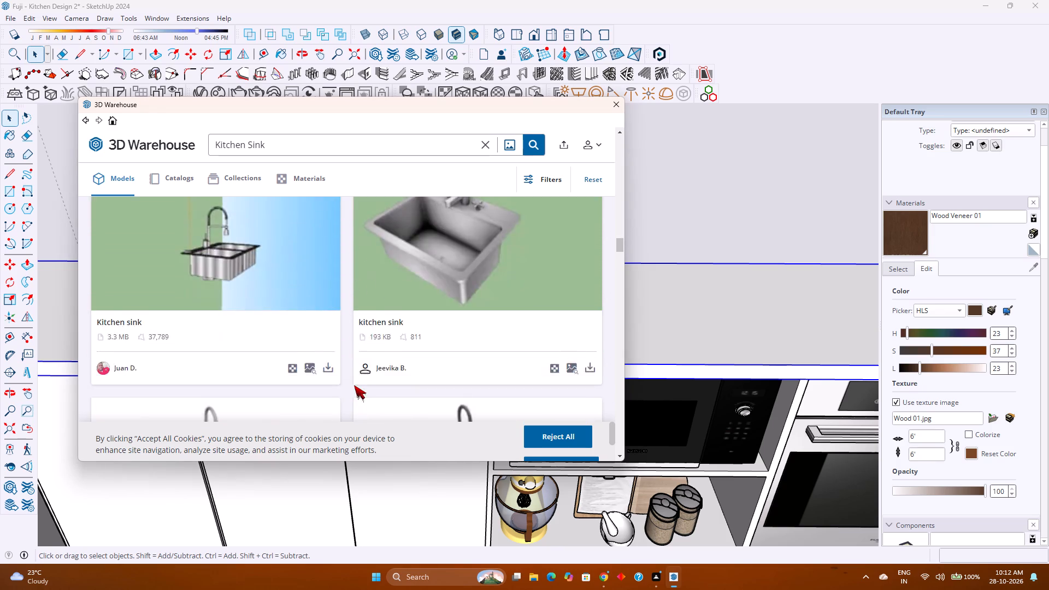
scroll(354, 385, down, 12)
scroll(340, 336, down, 1)
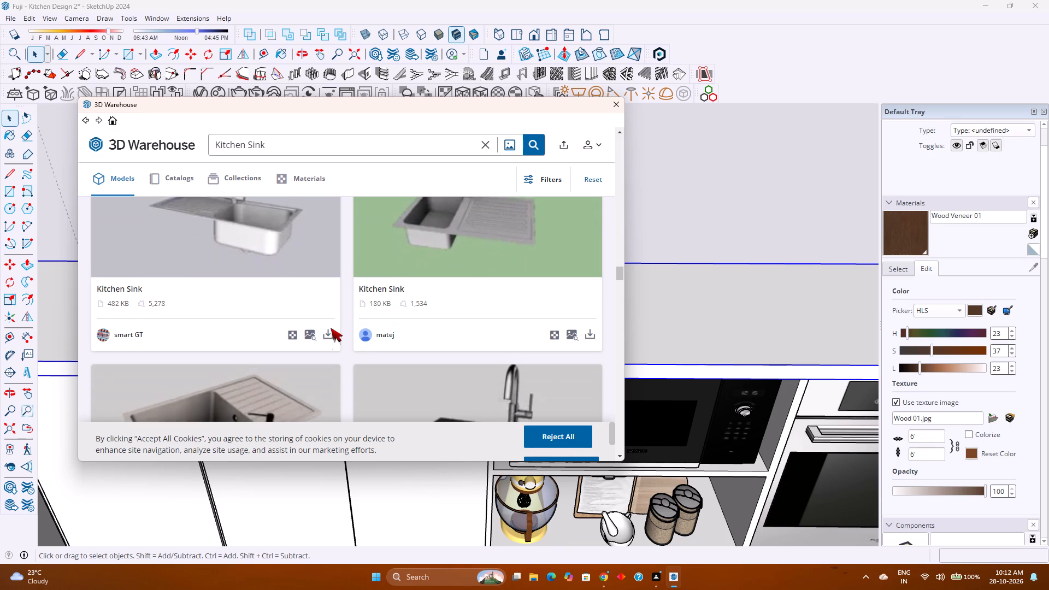
scroll(322, 334, down, 6)
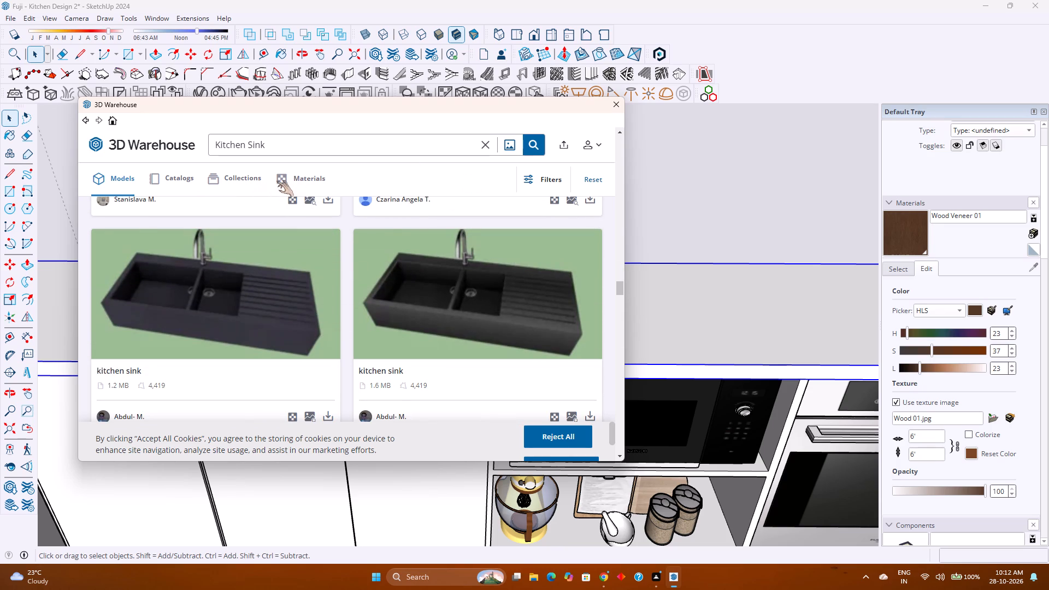
Review the available model filters for the Kitchen Sink search, from result types to date modified, without applying any.
click(526, 175)
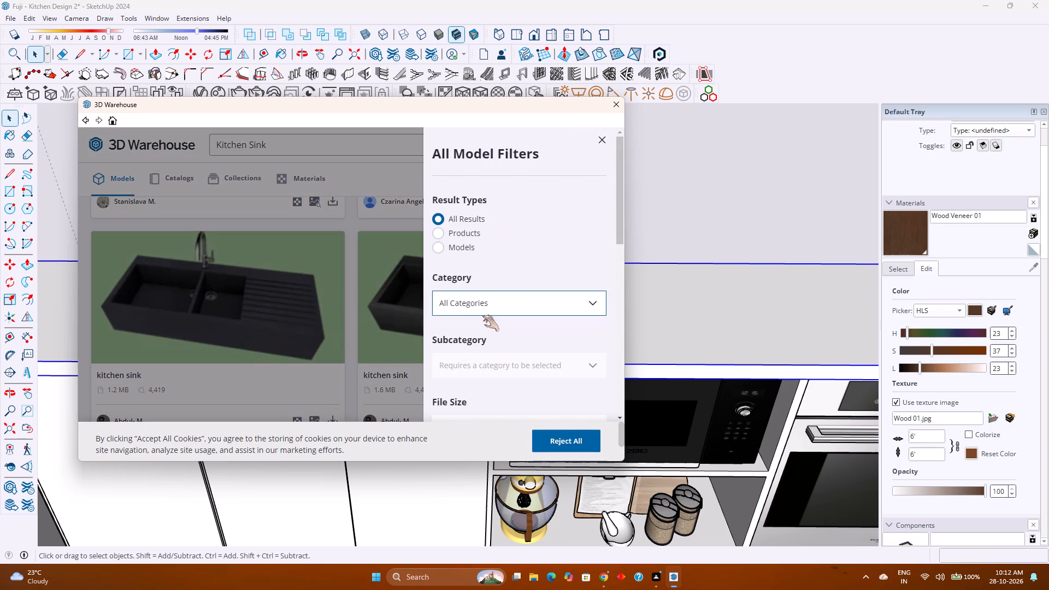
scroll(482, 315, down, 11)
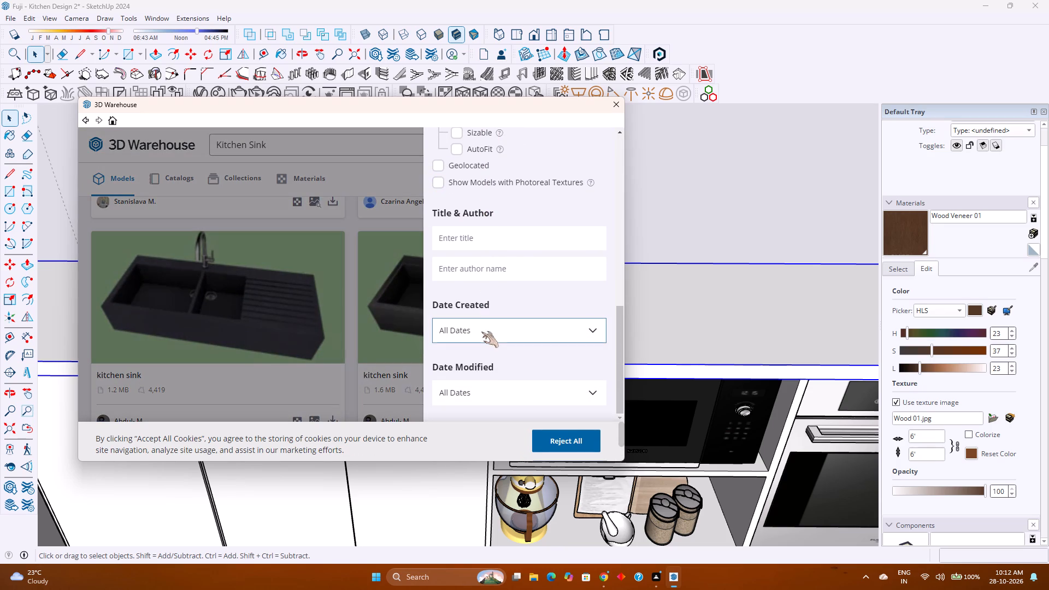
scroll(482, 346, down, 1)
scroll(482, 346, up, 6)
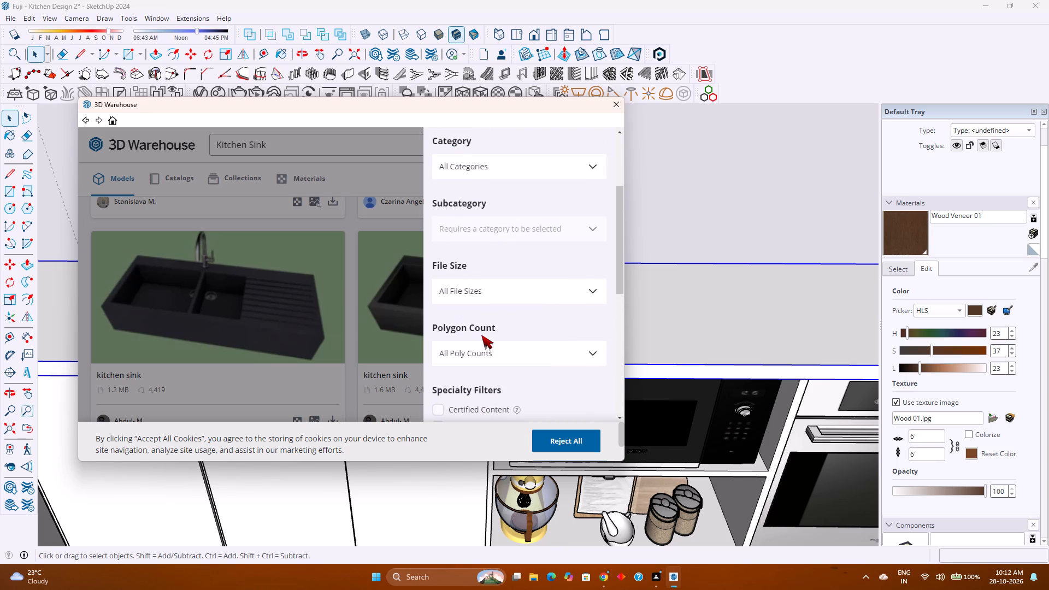
scroll(481, 335, down, 3)
scroll(481, 335, up, 10)
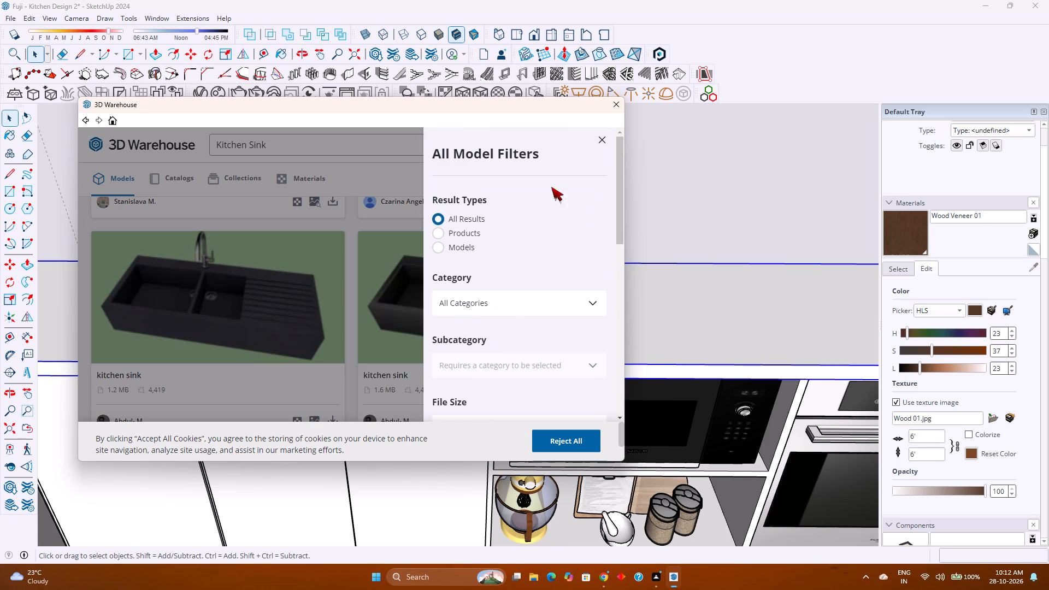
click(604, 145)
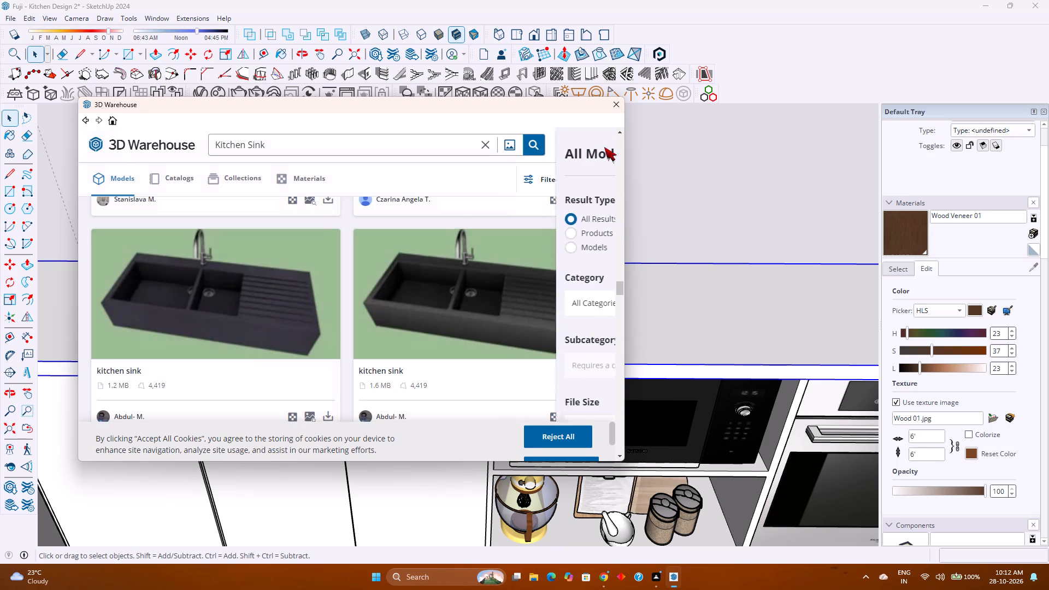
Examine the remaining loaded Kitchen Sink models for a bowl and drainboard design that suits the countertop.
scroll(484, 313, down, 8)
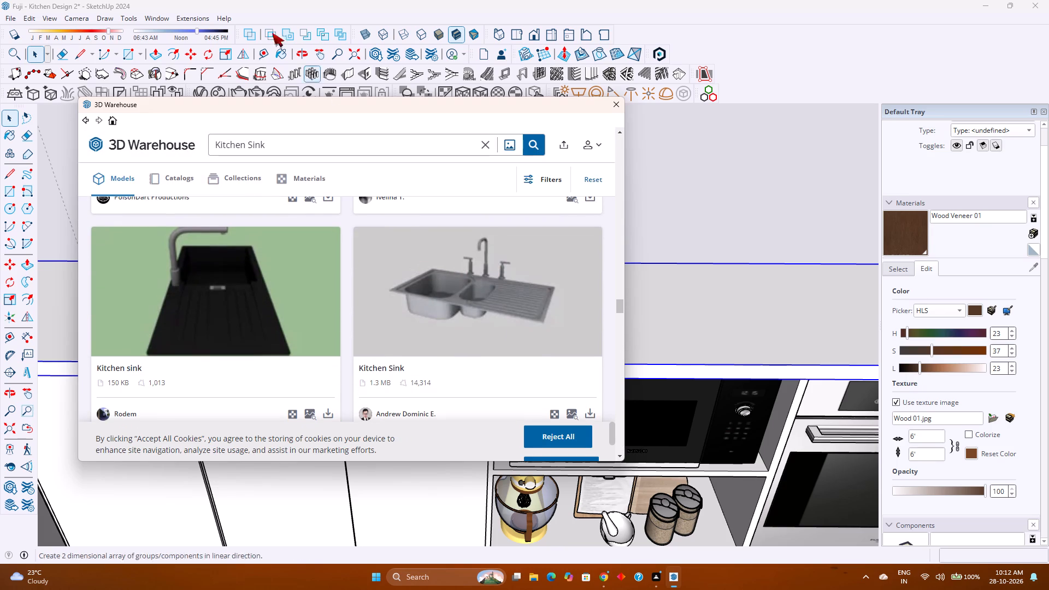
scroll(78, 0, down, 4)
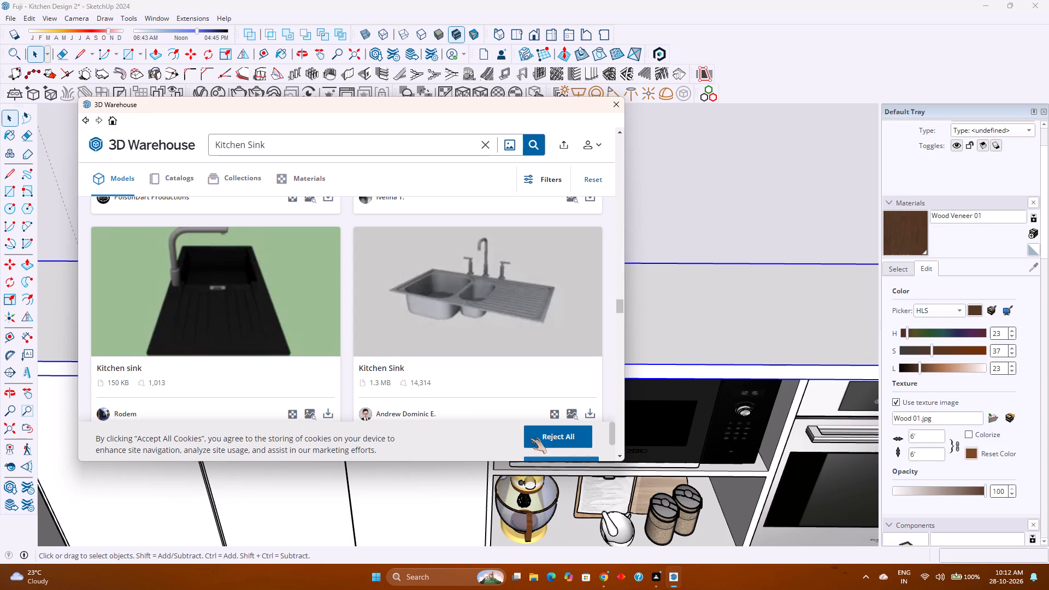
scroll(376, 343, down, 4)
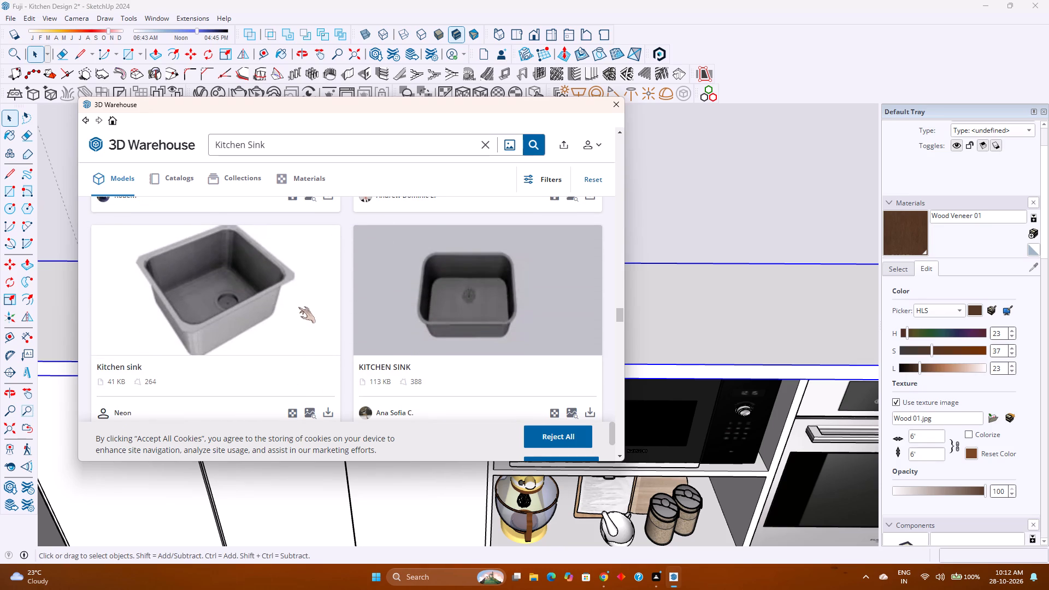
scroll(326, 353, down, 5)
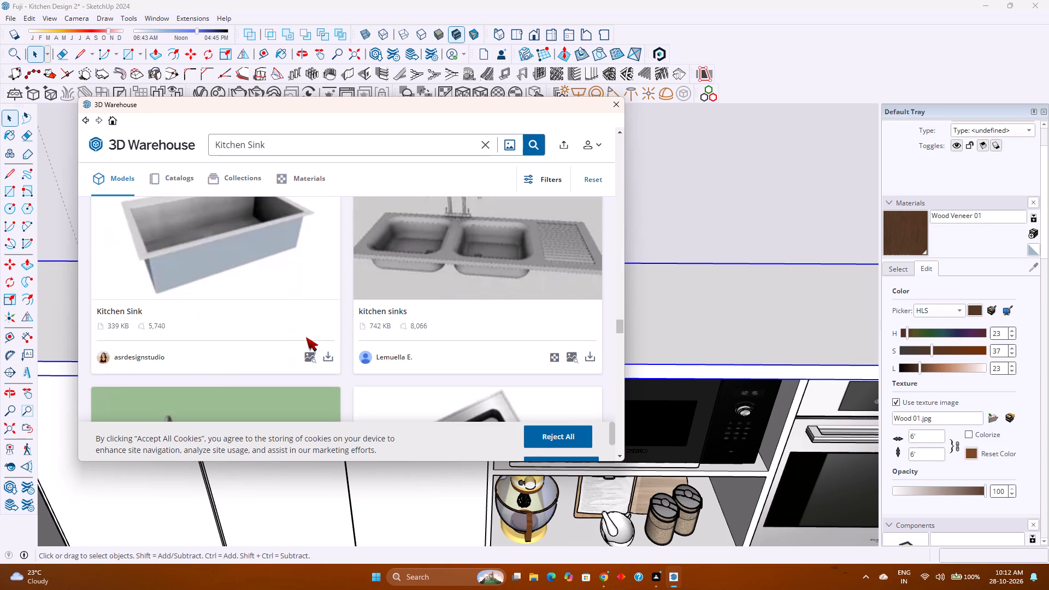
scroll(306, 337, down, 4)
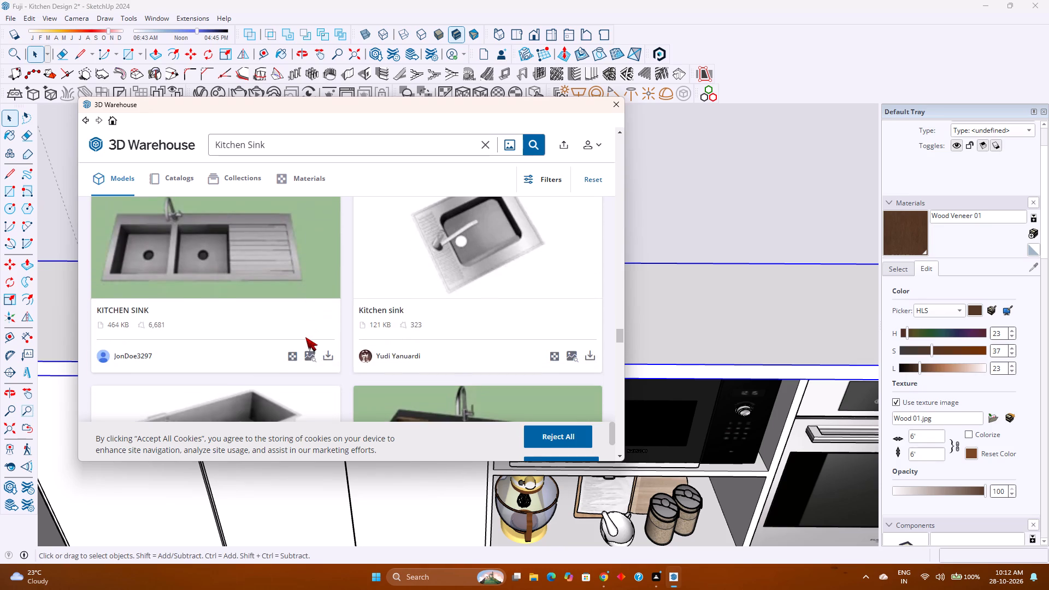
scroll(305, 337, down, 14)
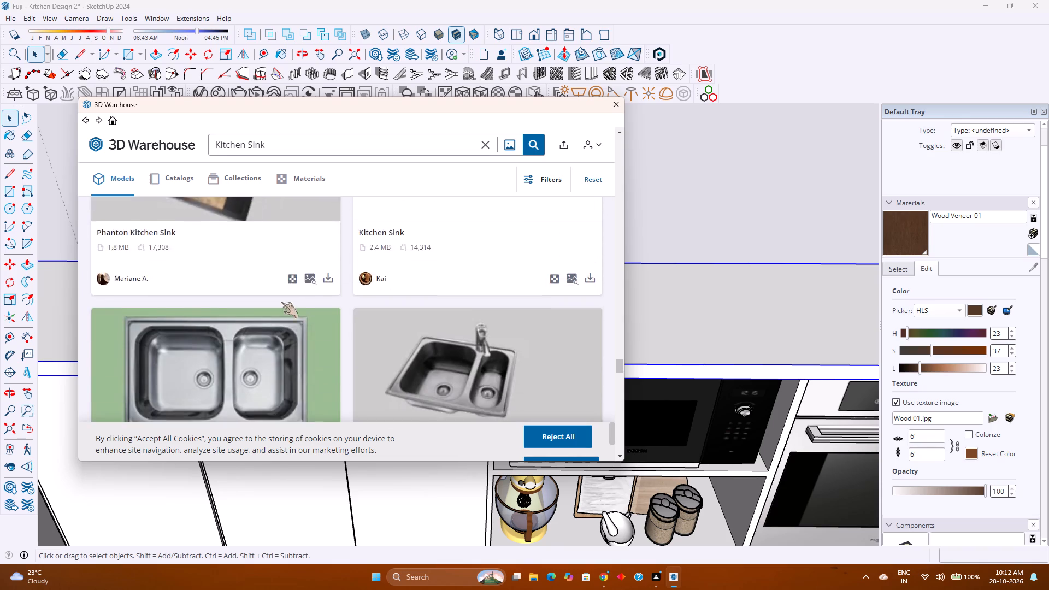
scroll(281, 302, down, 1)
scroll(281, 302, up, 5)
scroll(281, 302, down, 7)
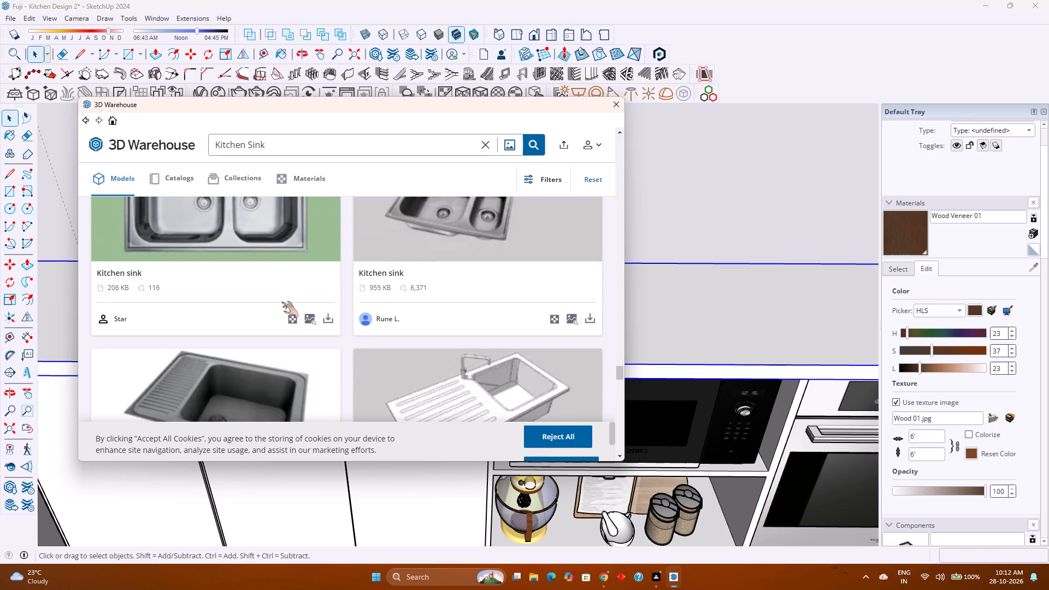
scroll(281, 302, down, 10)
scroll(281, 302, up, 4)
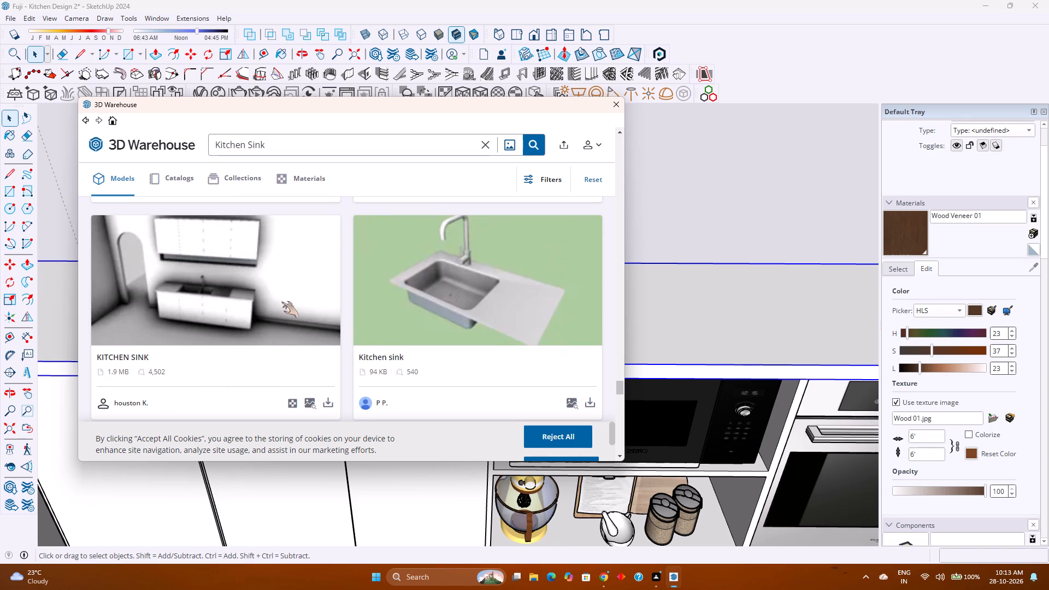
scroll(281, 302, down, 9)
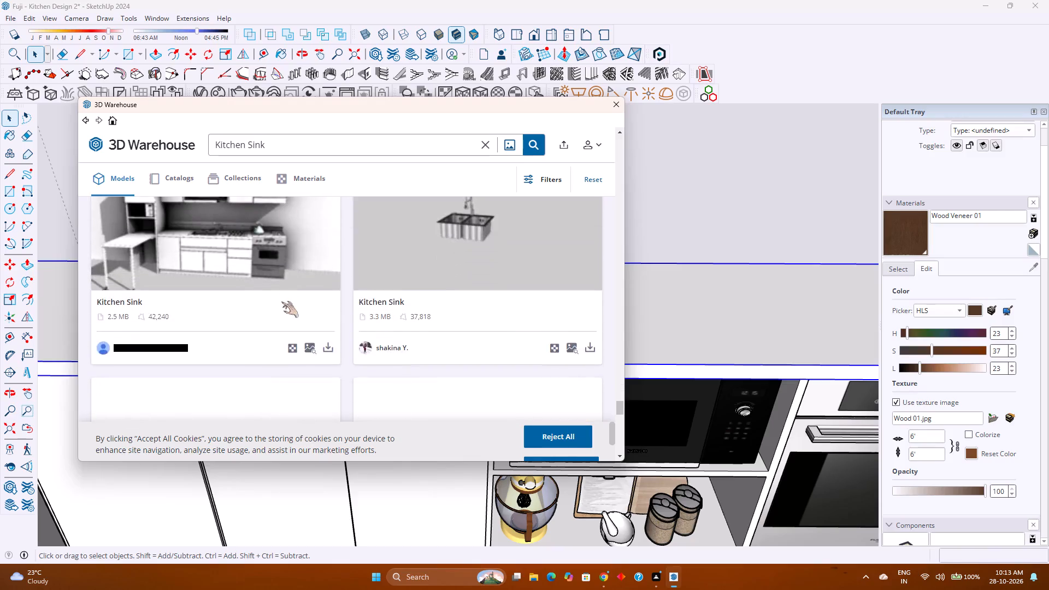
scroll(281, 302, down, 6)
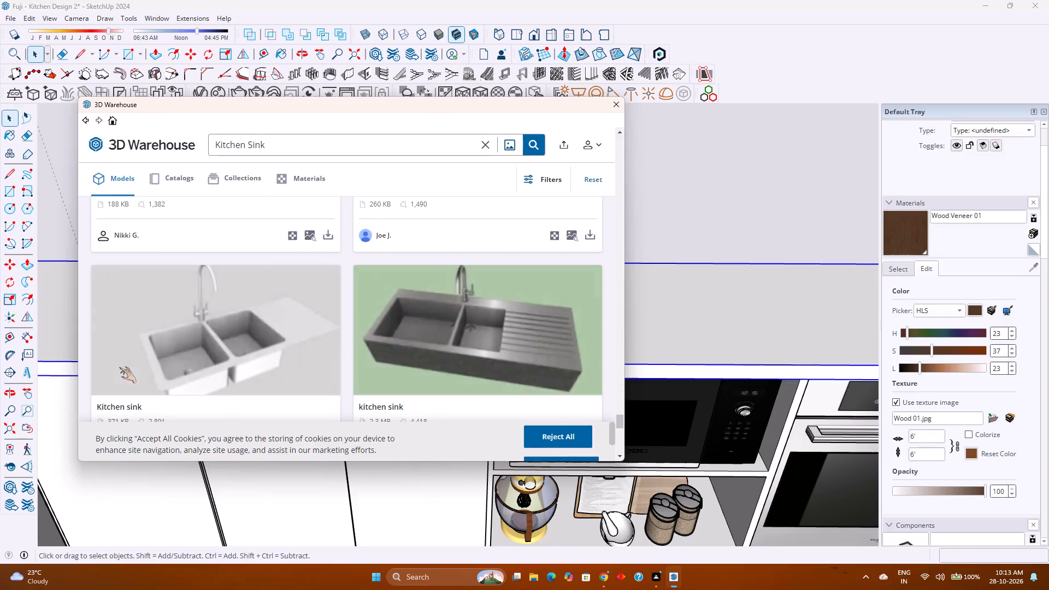
scroll(249, 312, down, 1)
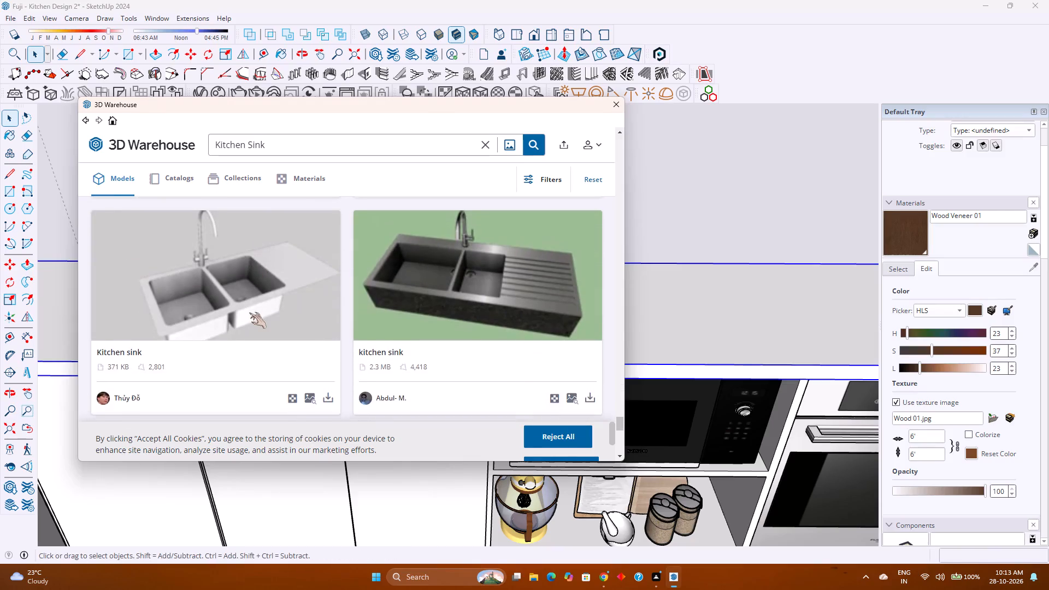
scroll(249, 312, down, 4)
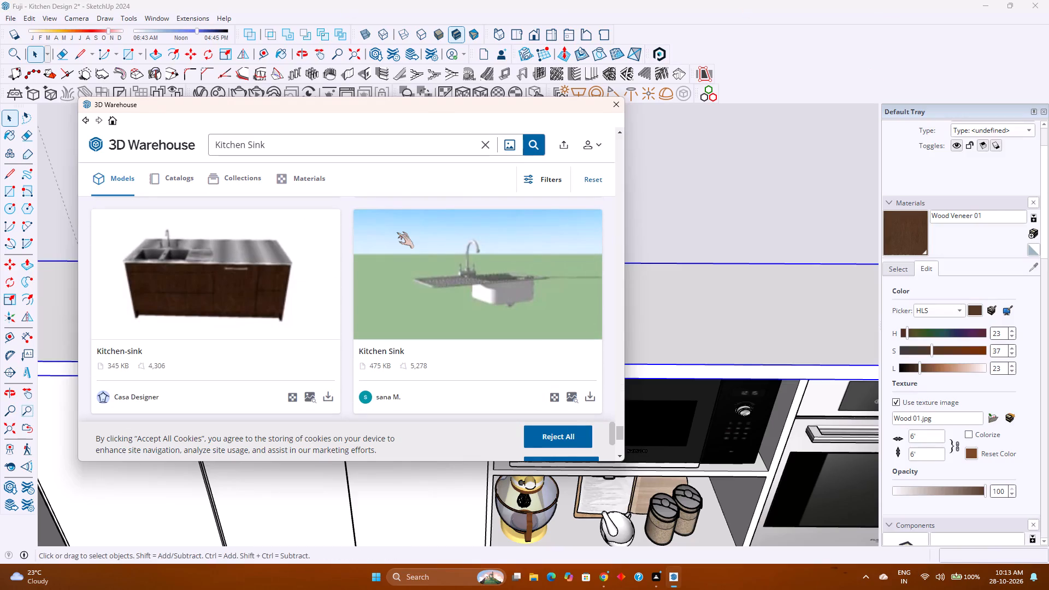
scroll(416, 243, down, 4)
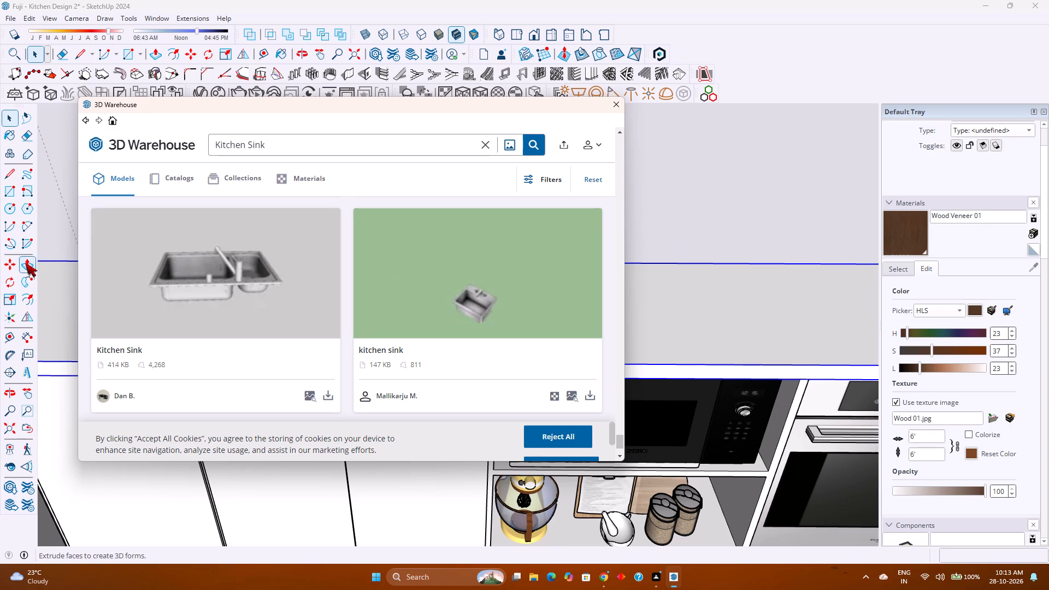
Load more Kitchen Sink models at the end of the results.
scroll(246, 311, down, 8)
click(319, 392)
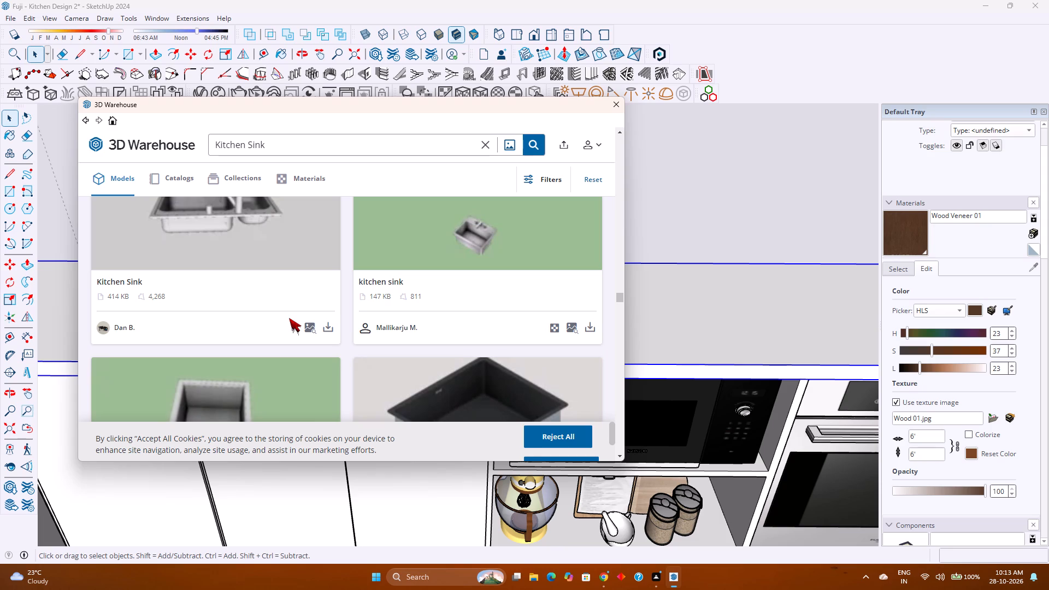
Browse the newly loaded Kitchen Sink models for a bowl design that suits the countertop.
scroll(289, 318, down, 6)
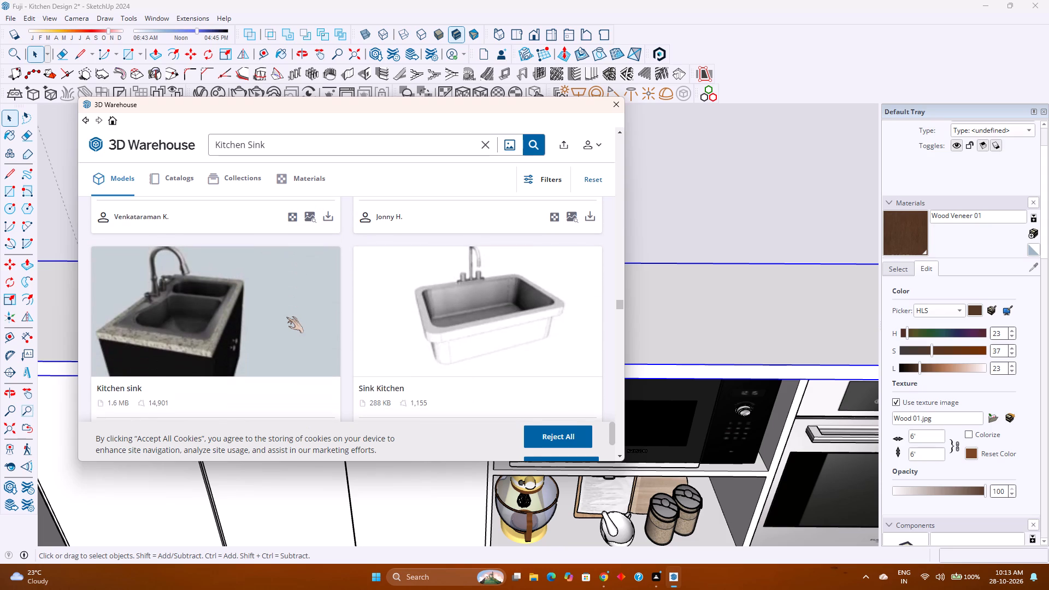
scroll(285, 316, down, 3)
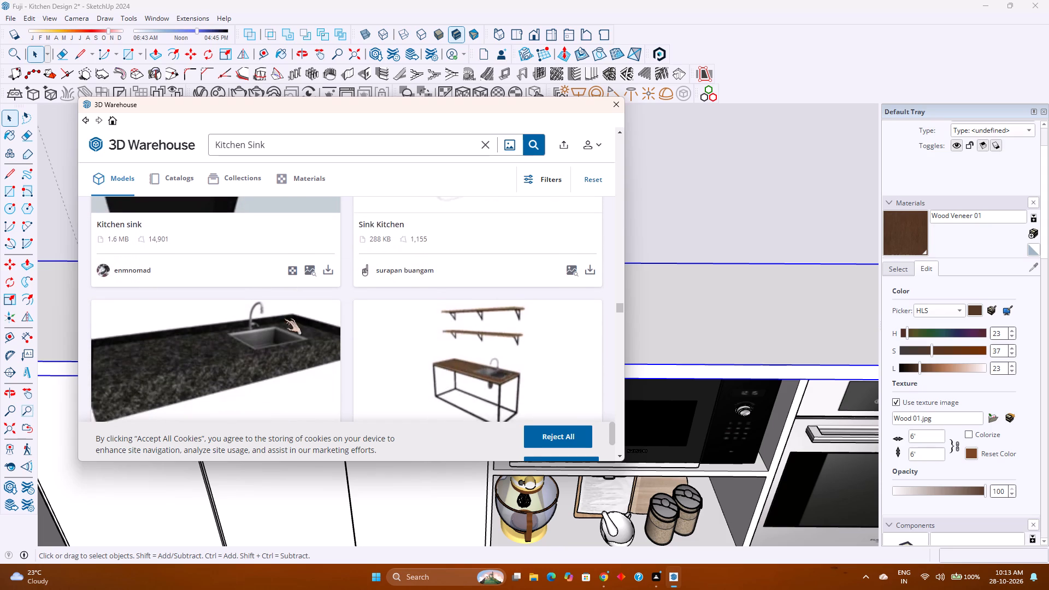
scroll(284, 318, down, 4)
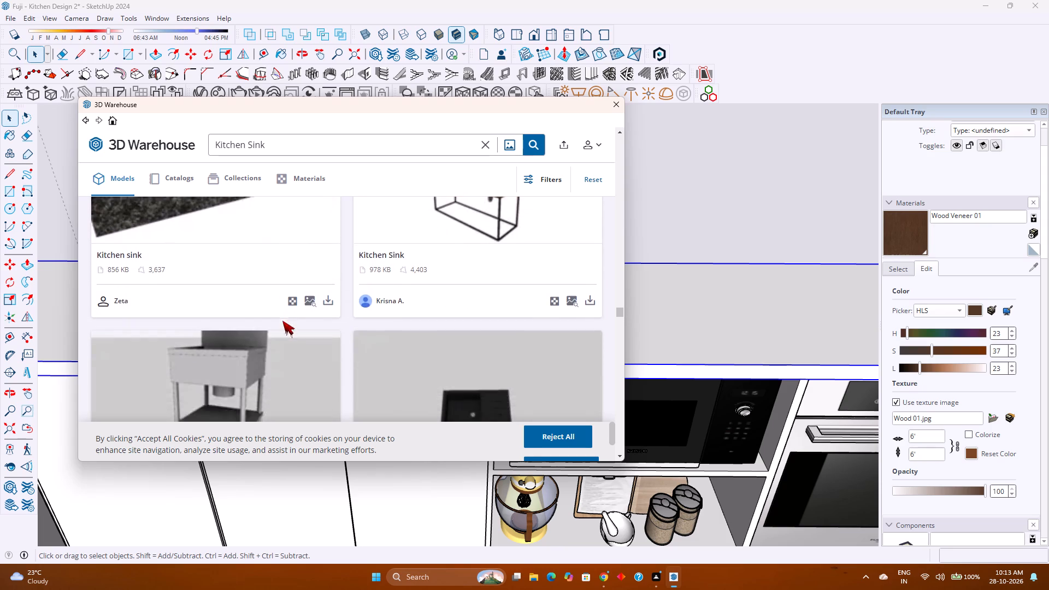
scroll(282, 321, down, 7)
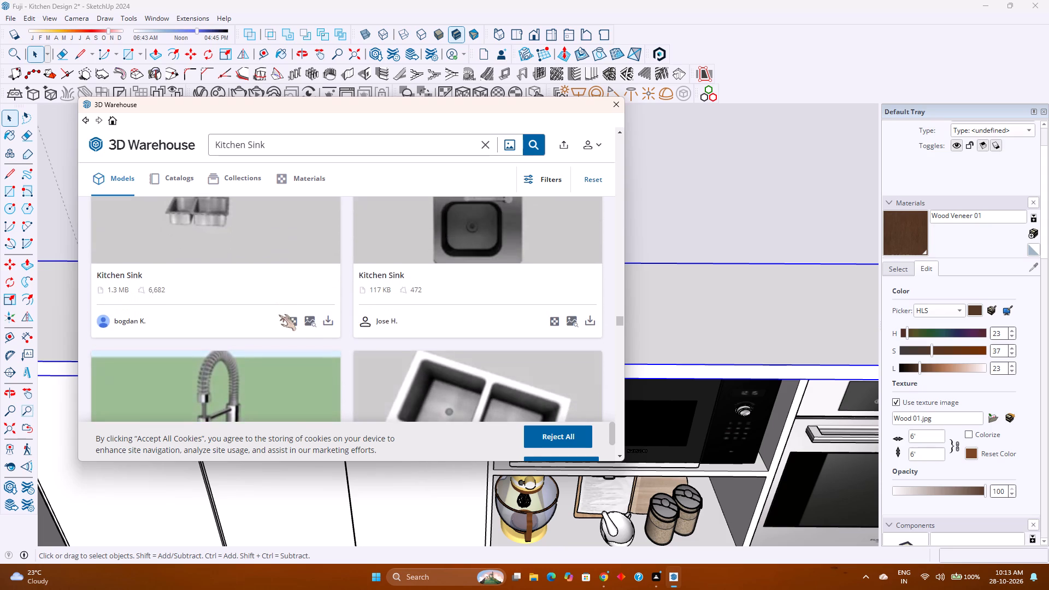
scroll(279, 315, down, 5)
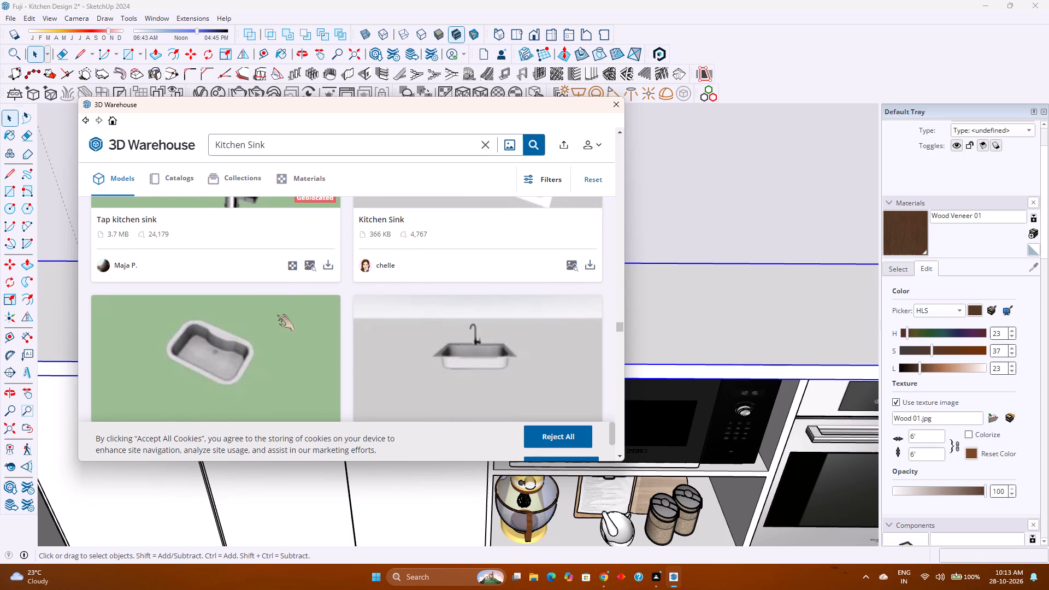
scroll(277, 315, down, 10)
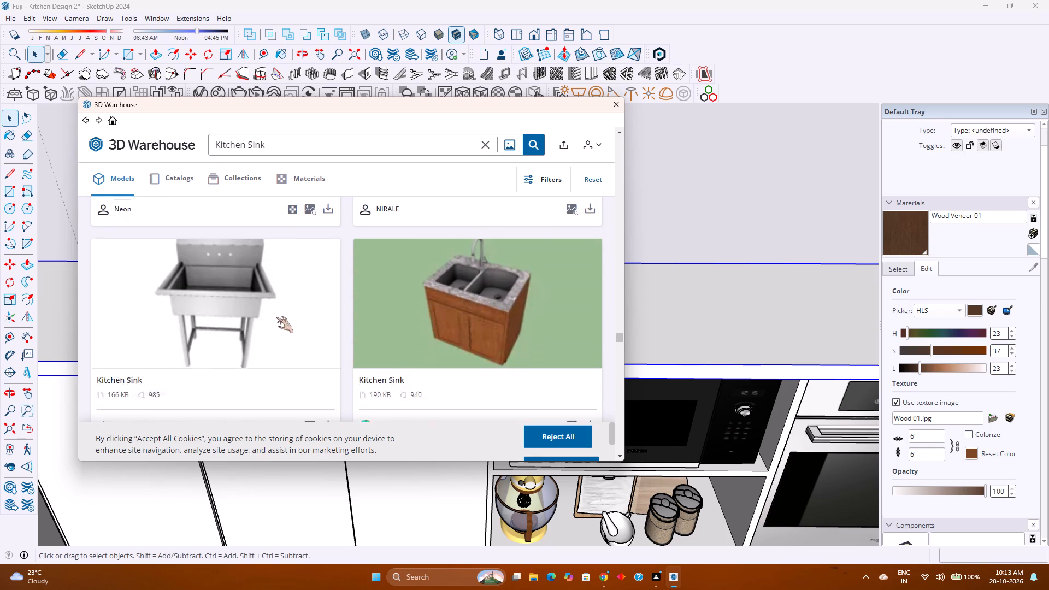
Compare the dark "kitchen sink franke" drainboard model with the neighbouring "Kitchen sink double" model.
scroll(276, 317, down, 12)
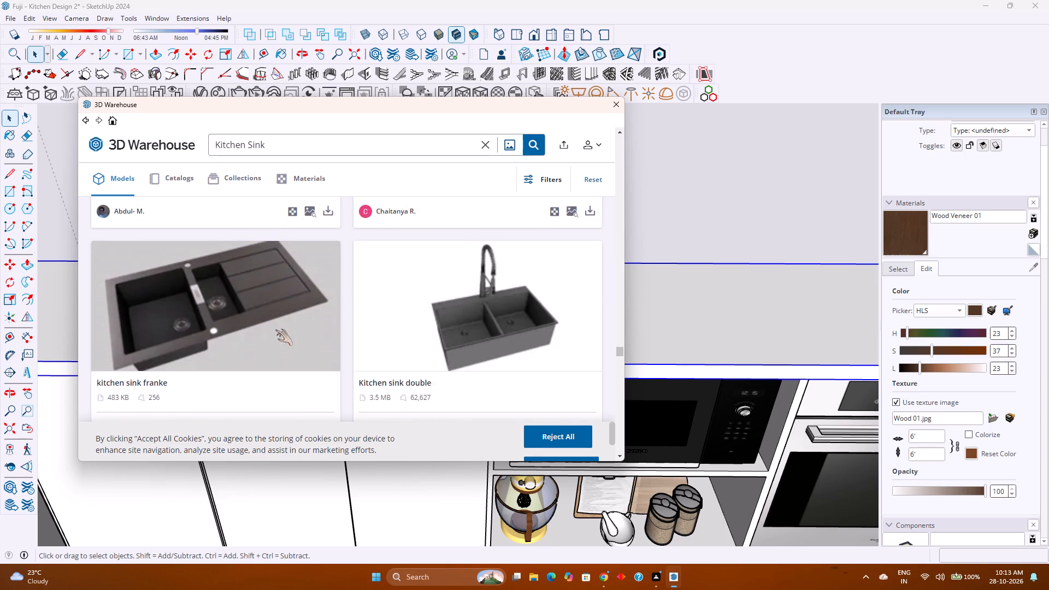
scroll(274, 328, down, 2)
scroll(274, 328, up, 3)
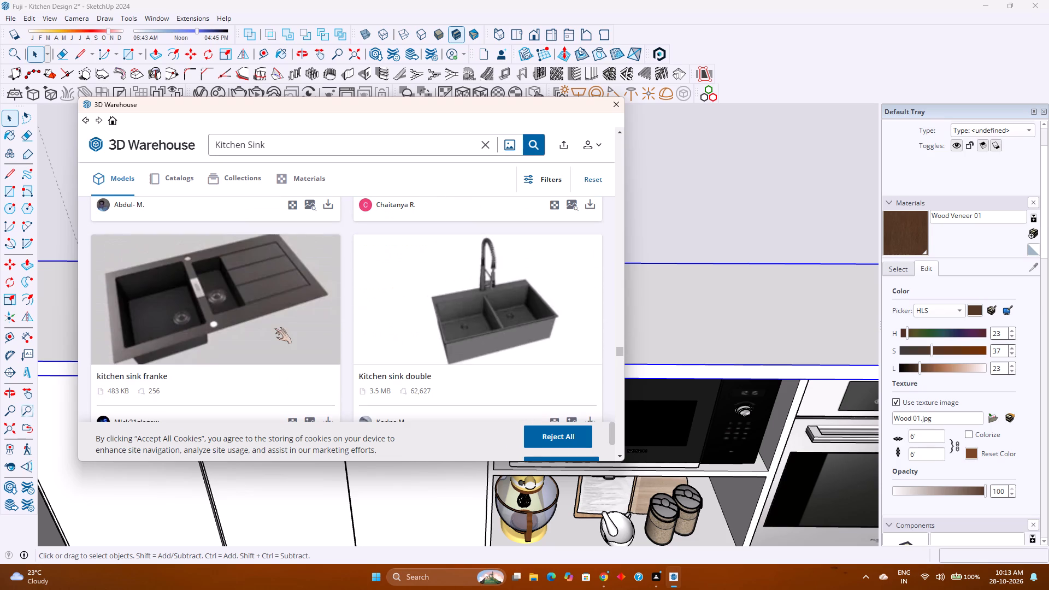
scroll(276, 323, up, 2)
scroll(276, 323, down, 3)
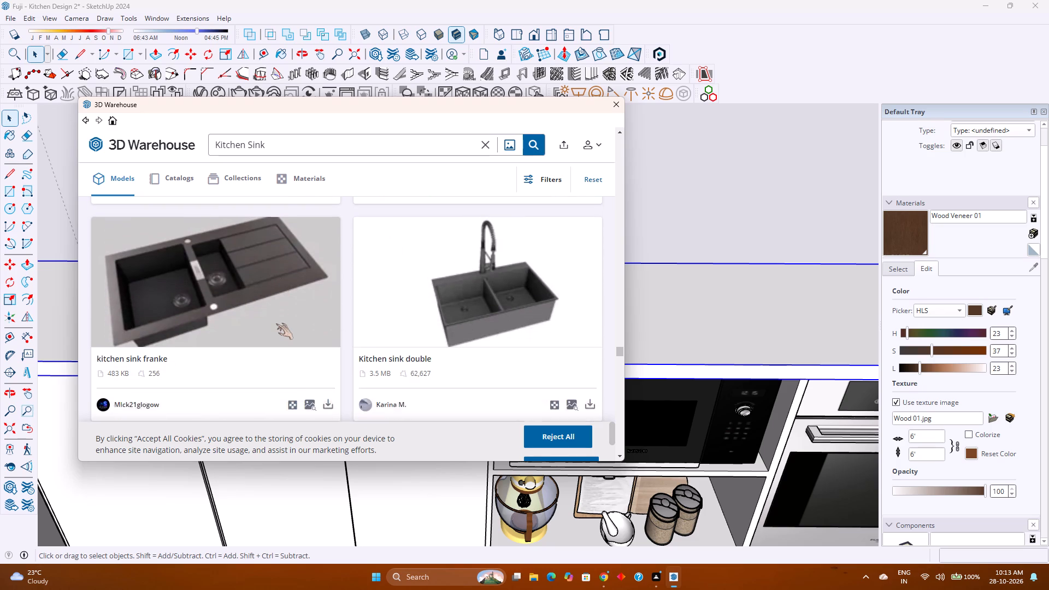
Examine the following Kitchen Sink models, from the double-bowl designs to the black "kitchen sink 750mm" with drainboard.
scroll(276, 323, down, 7)
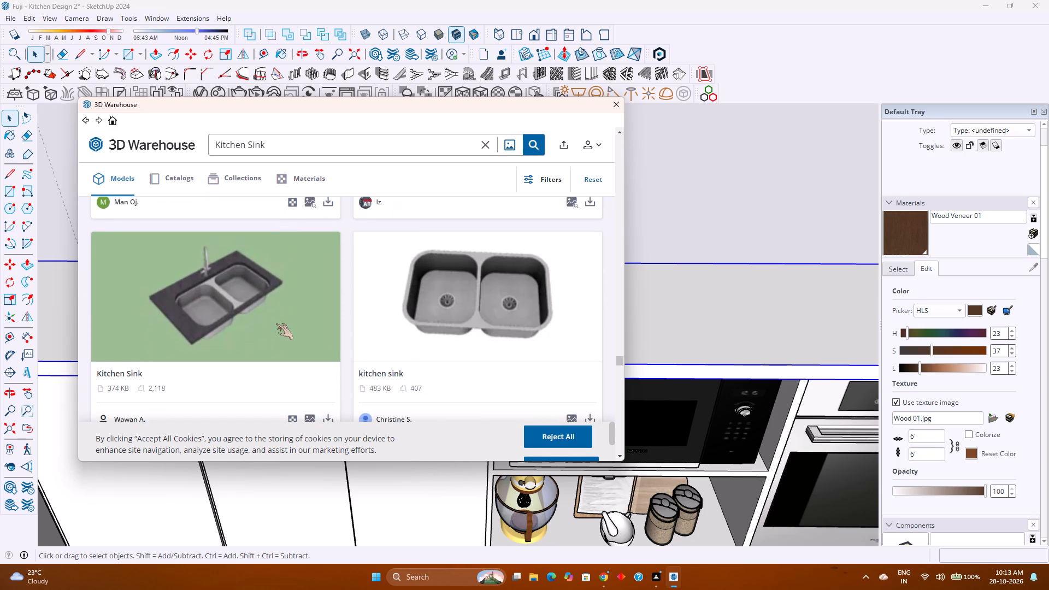
scroll(276, 323, down, 8)
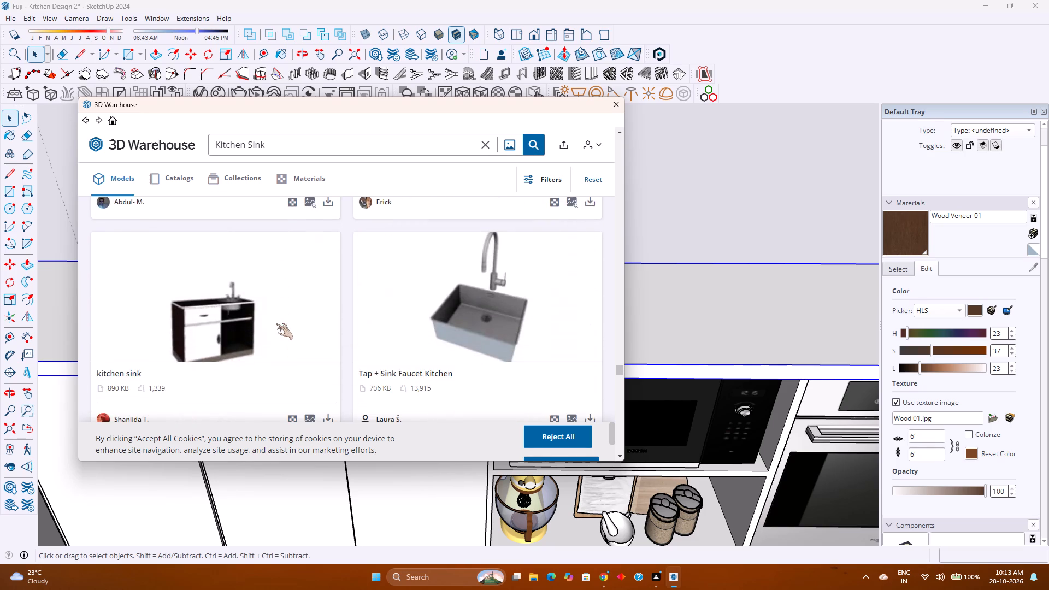
scroll(276, 323, down, 5)
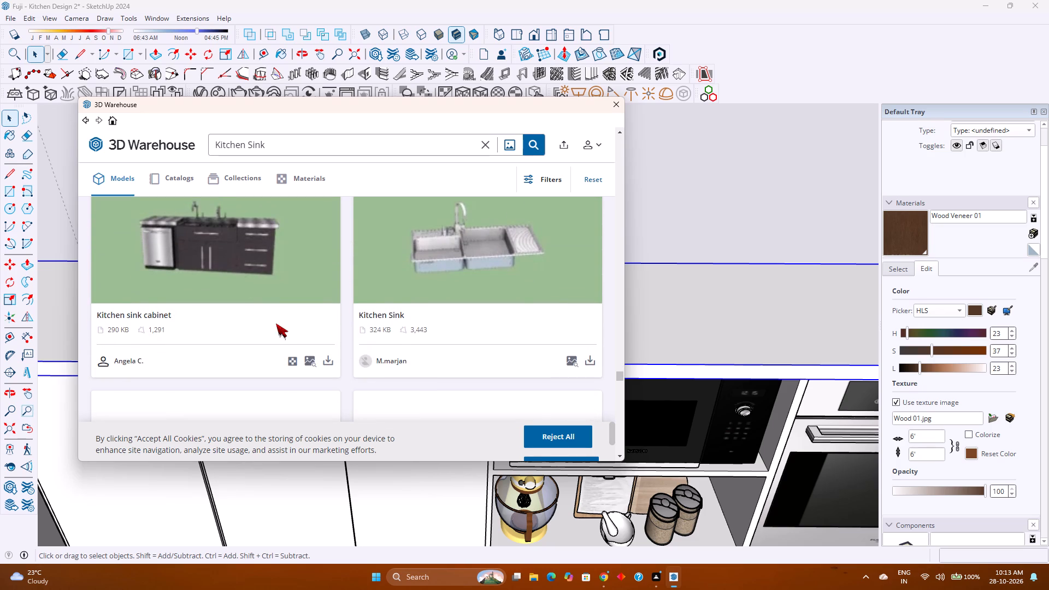
scroll(276, 323, down, 3)
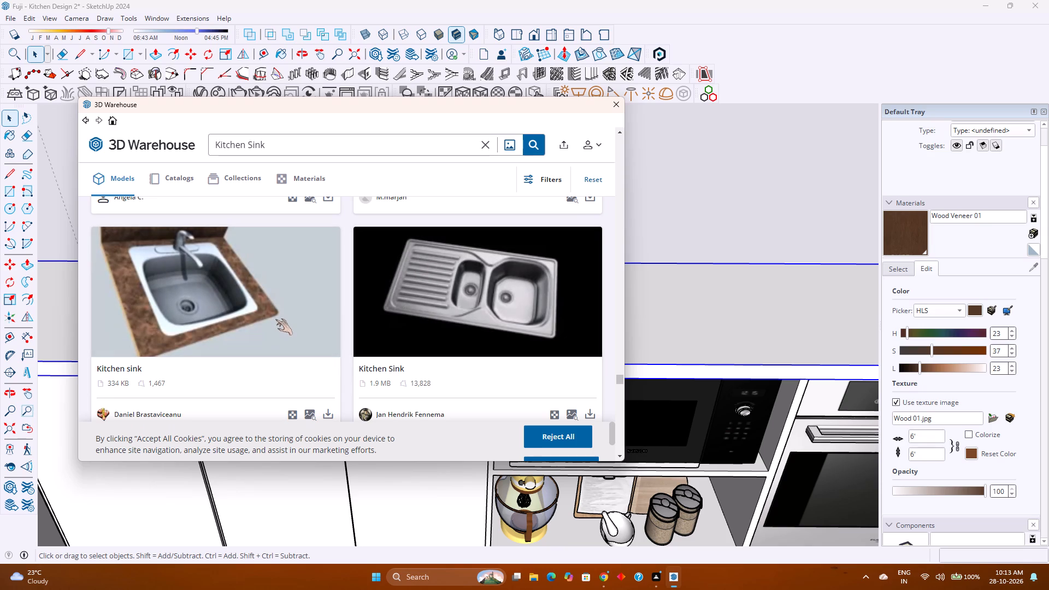
scroll(274, 316, down, 5)
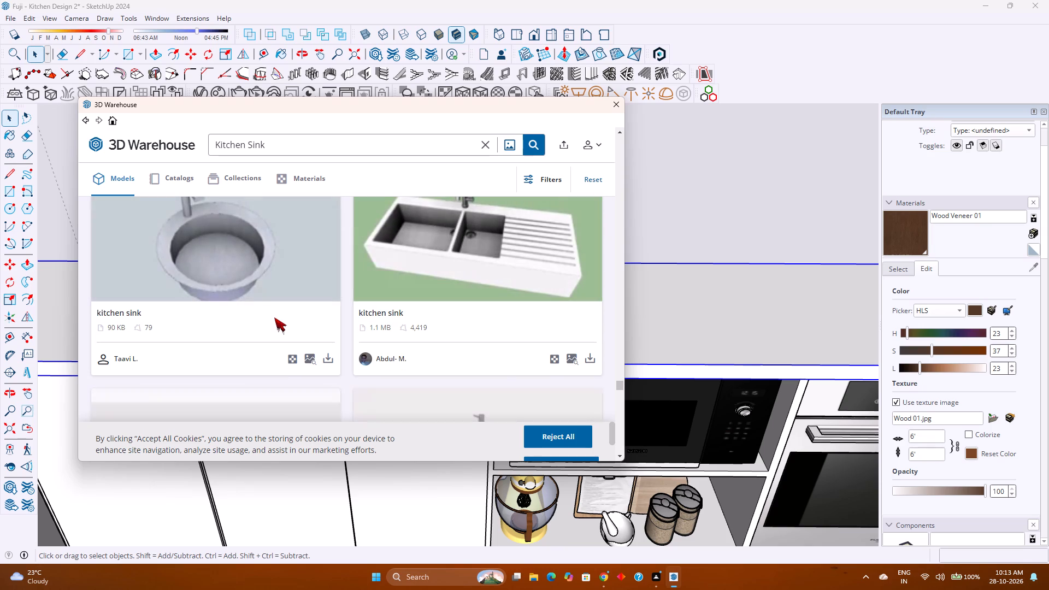
scroll(274, 318, down, 3)
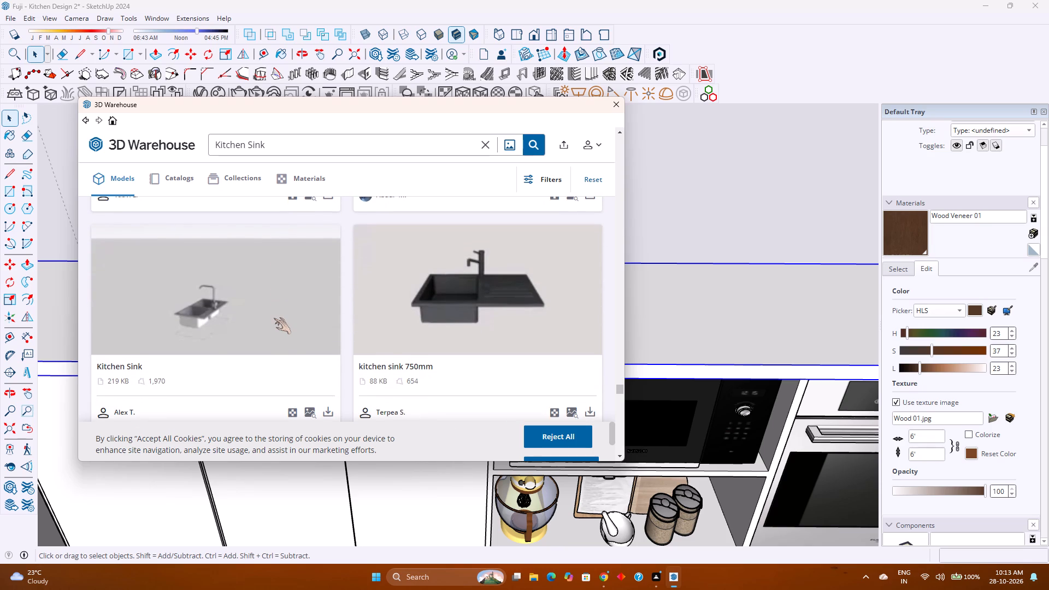
scroll(274, 318, down, 1)
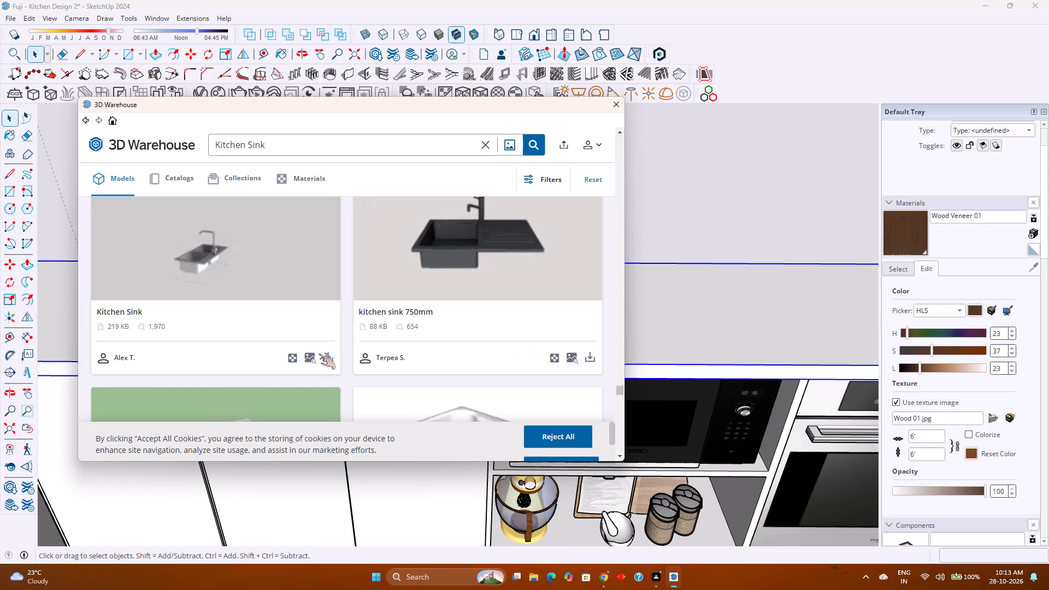
Examine the remaining loaded Kitchen Sink models, including "Kitchen Sink and Faucets" and the drainboard designs, up to the end of the results.
scroll(328, 346, down, 7)
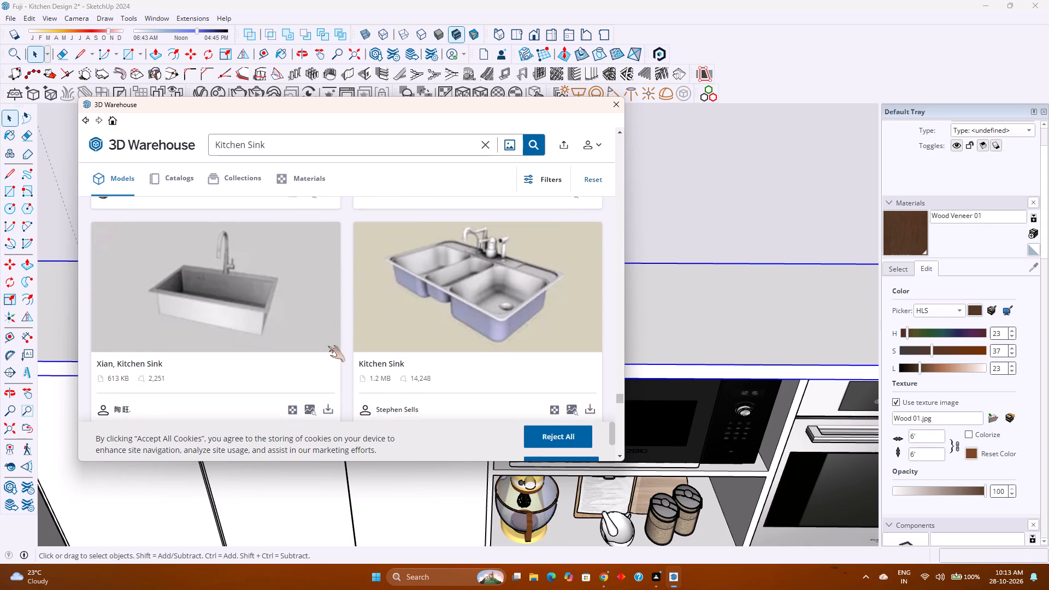
scroll(328, 346, down, 6)
scroll(328, 346, up, 3)
scroll(328, 346, down, 3)
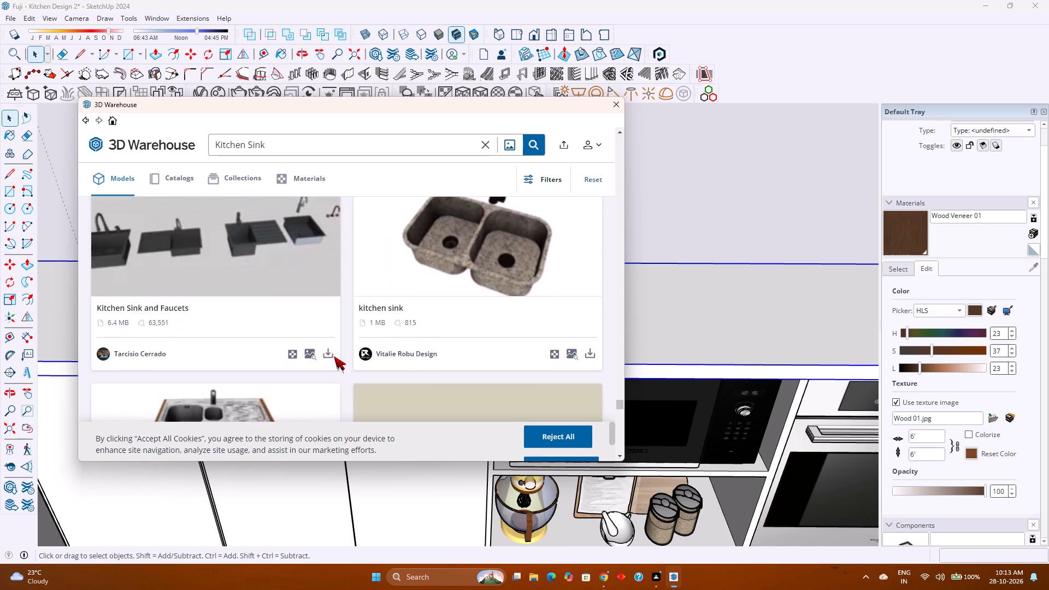
scroll(334, 356, down, 8)
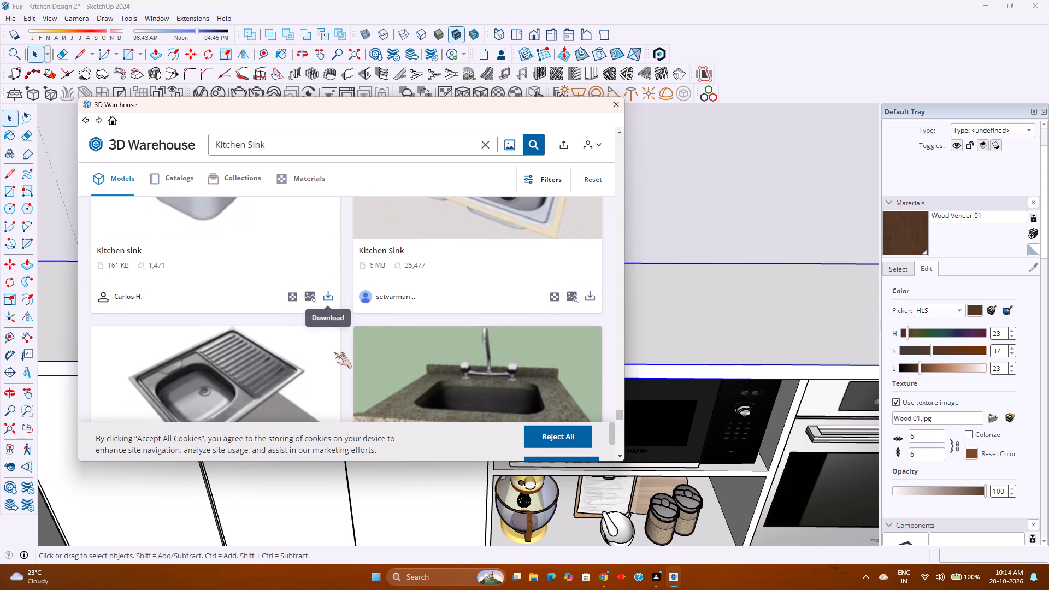
scroll(334, 352, down, 9)
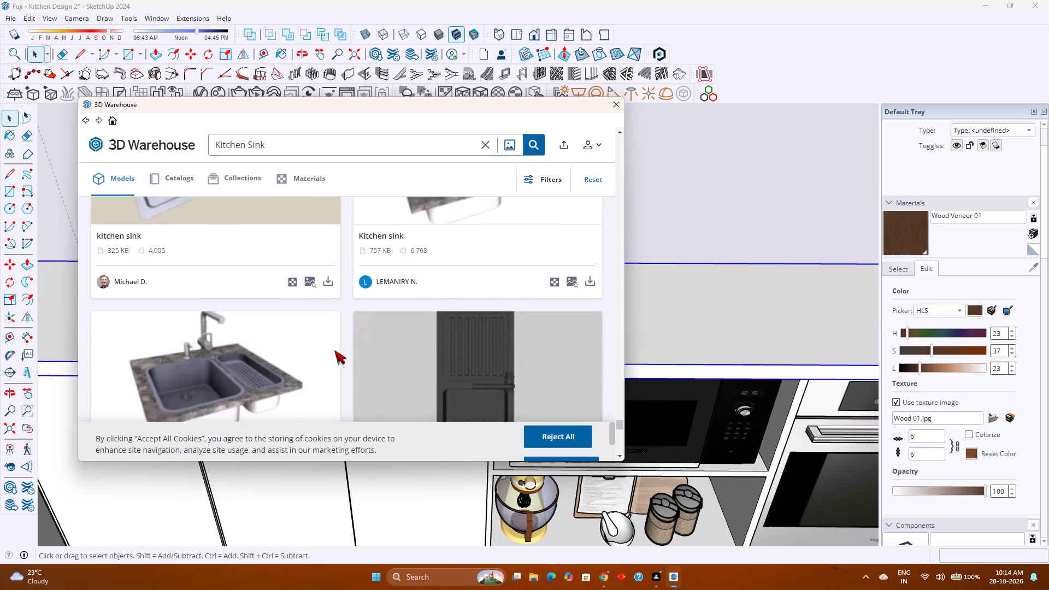
scroll(334, 350, down, 2)
scroll(316, 294, down, 3)
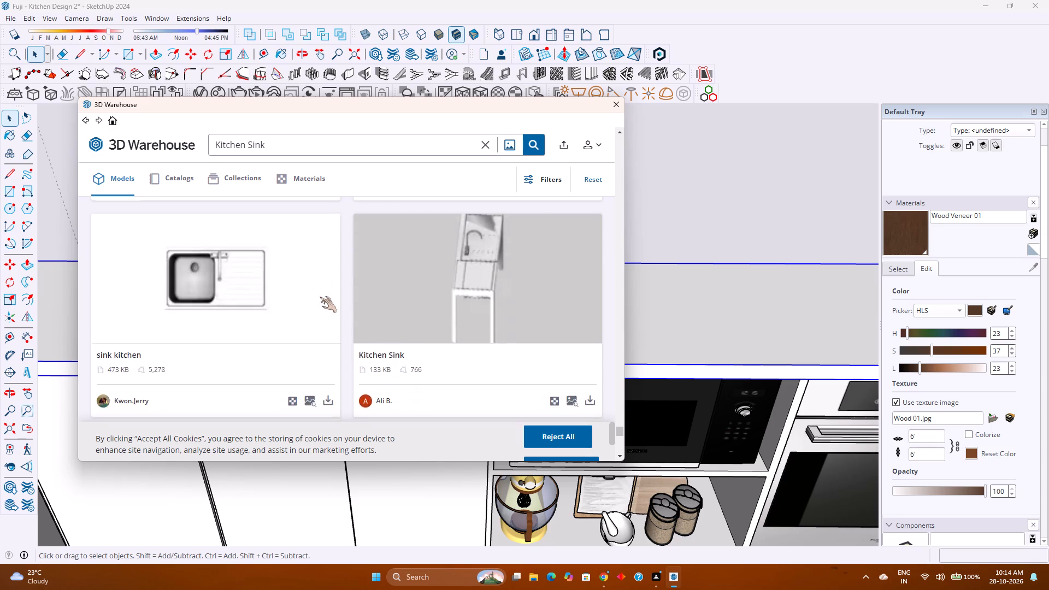
scroll(319, 297, down, 9)
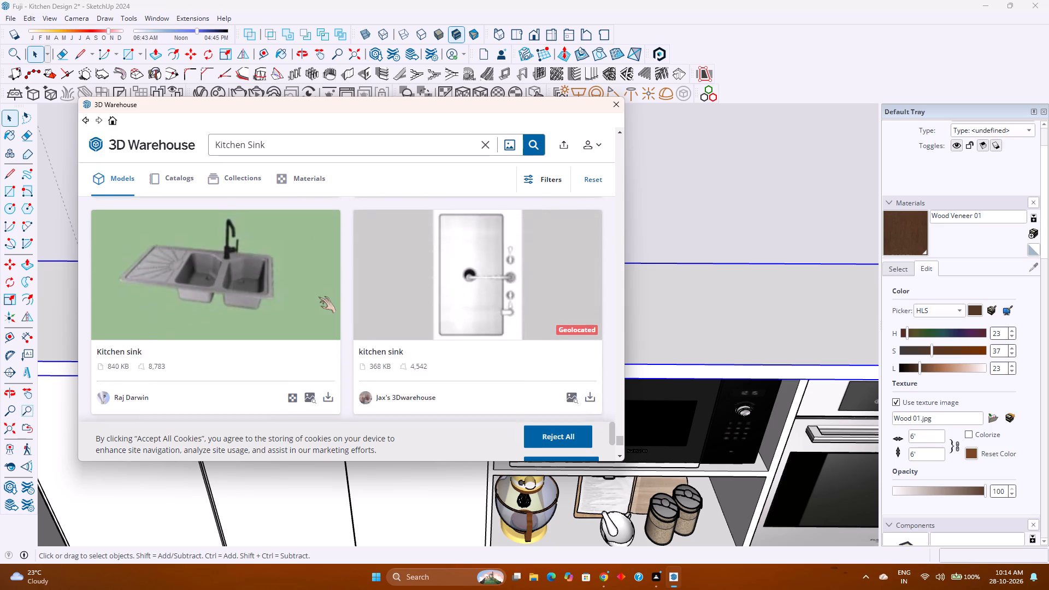
scroll(319, 297, down, 8)
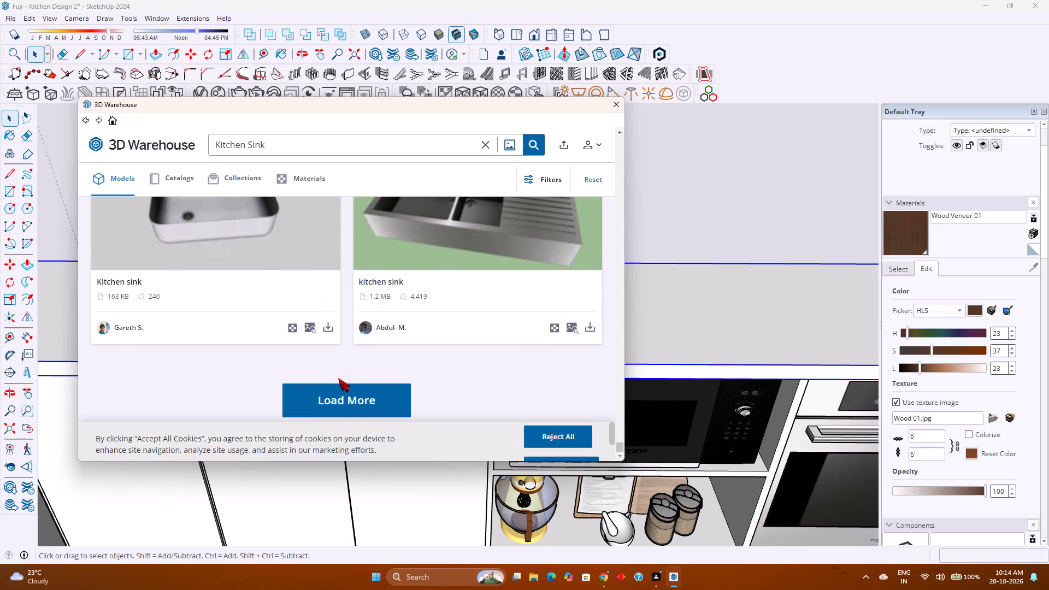
Load more Kitchen Sink models at the end of the results.
click(323, 391)
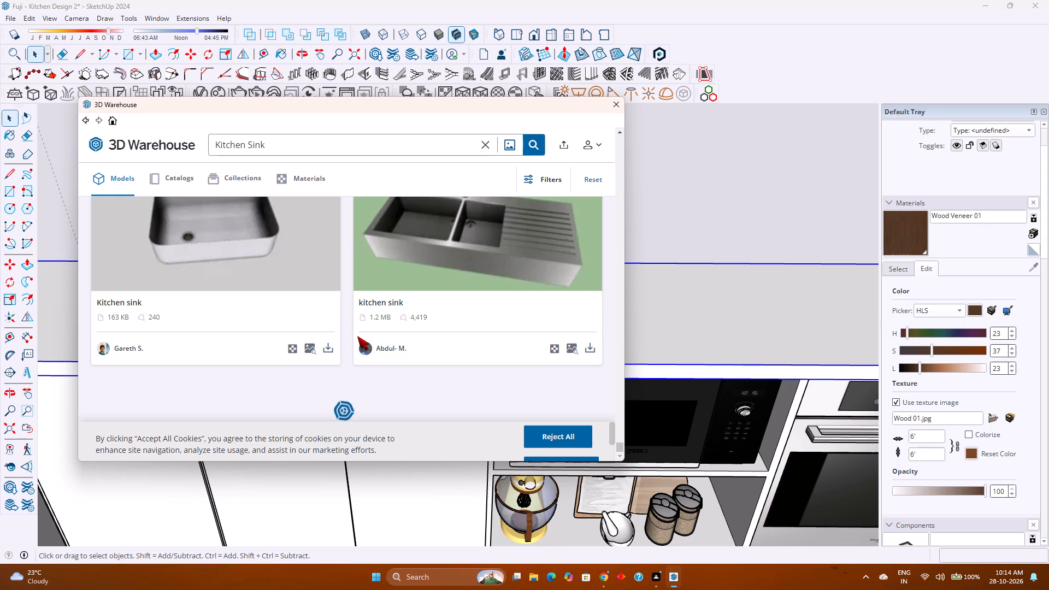
Browse the next batch of Kitchen Sink models for a bowl and drainboard design that suits the countertop.
scroll(357, 335, down, 5)
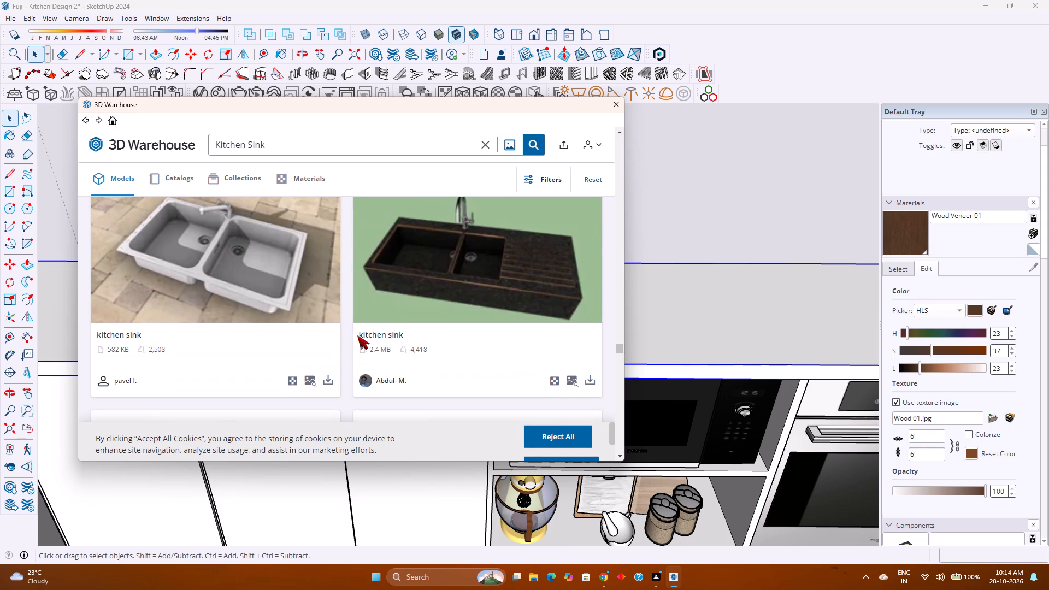
scroll(357, 335, down, 5)
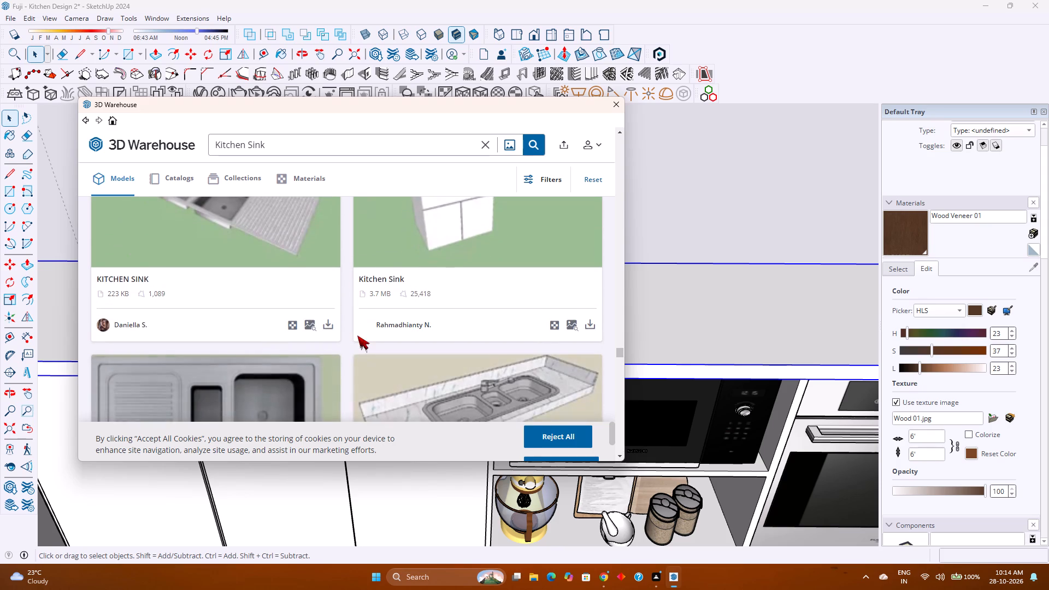
scroll(357, 335, down, 7)
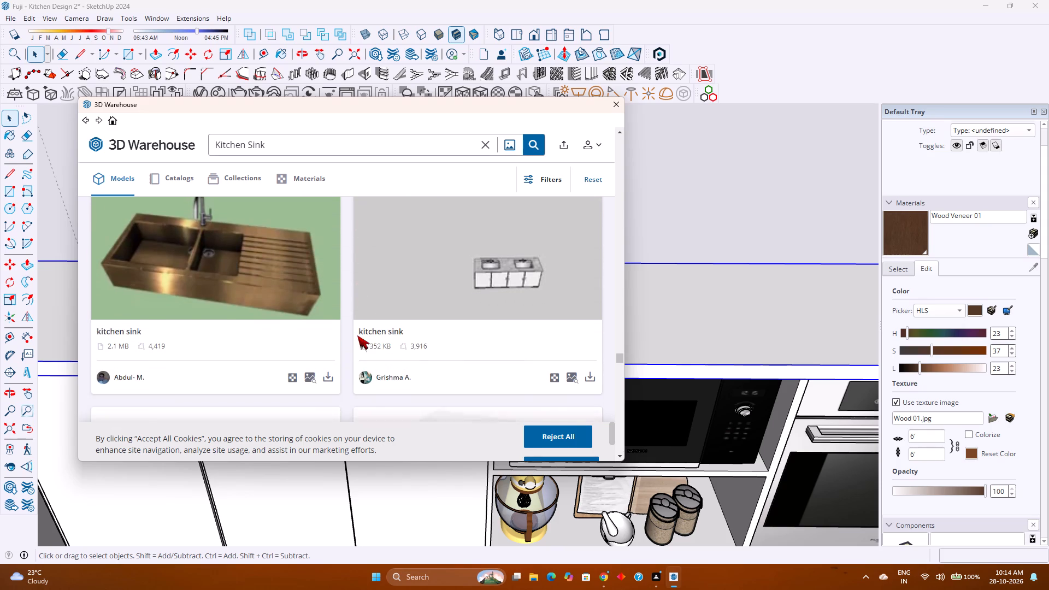
scroll(357, 335, down, 9)
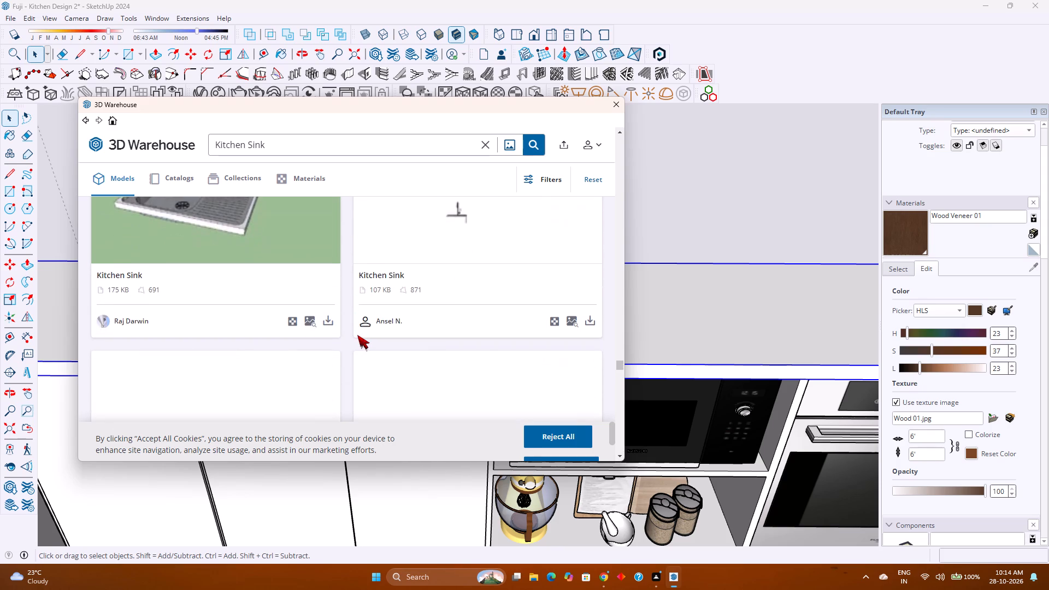
scroll(357, 334, down, 8)
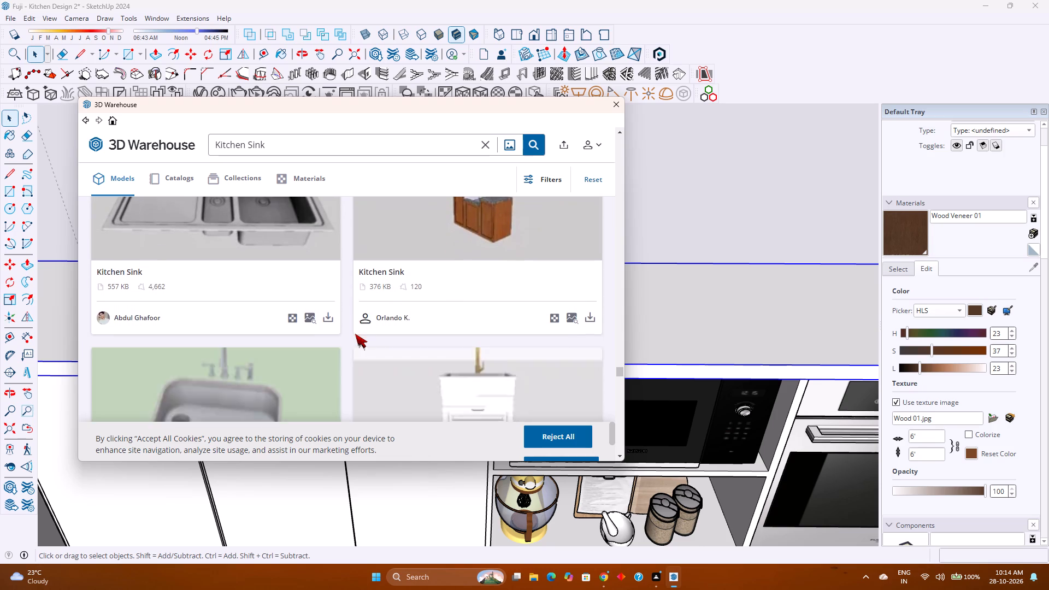
scroll(355, 334, down, 9)
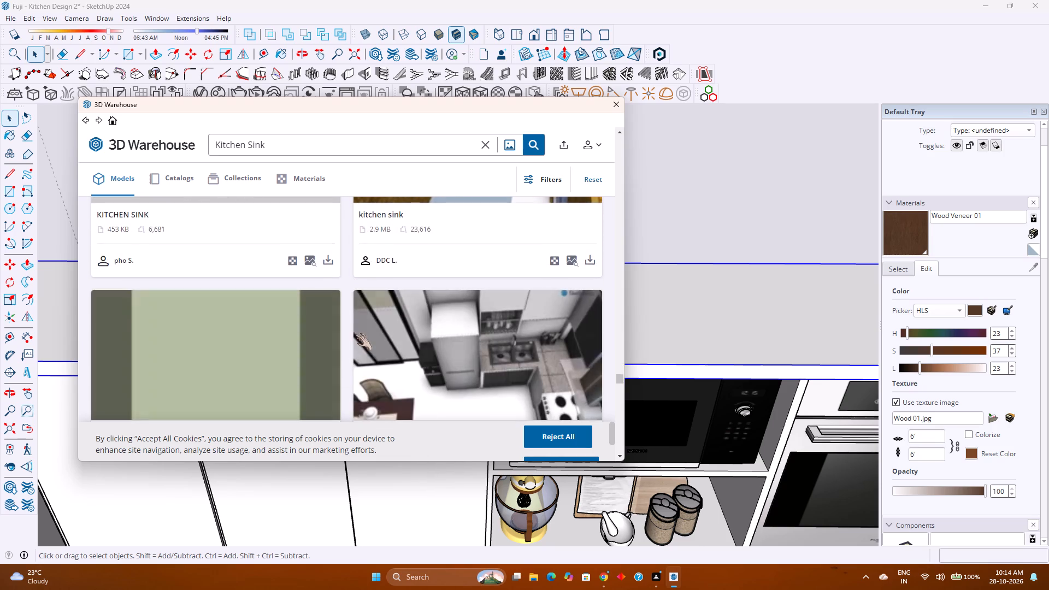
scroll(355, 334, down, 8)
Compare the single-bowl "sink kitchen" drainboard model with the black "Sink Kitchen" and the multi-sink "Kitchen Sink" set below it.
scroll(354, 334, up, 3)
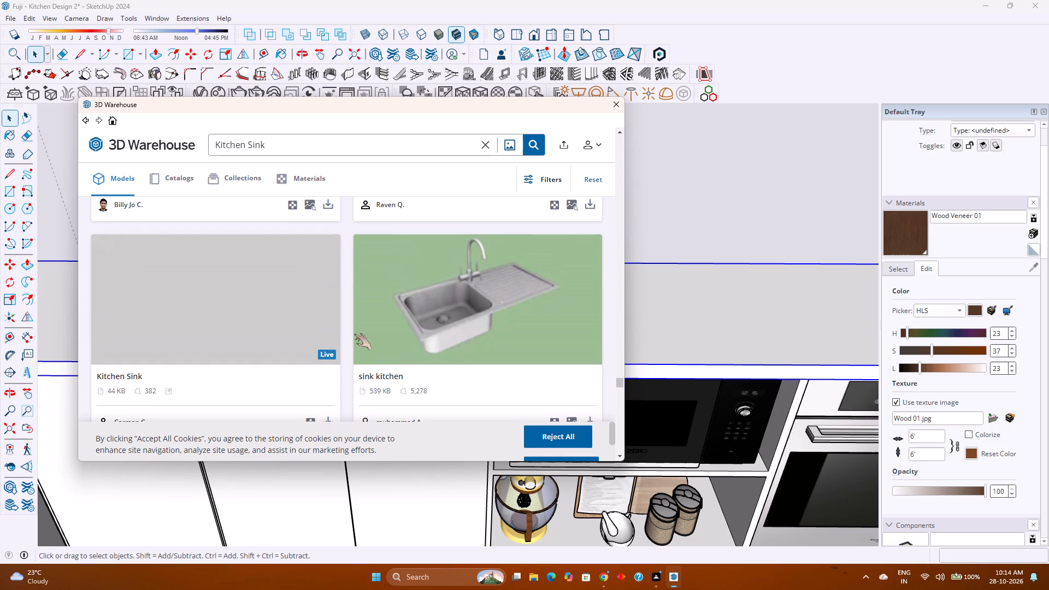
scroll(354, 334, down, 2)
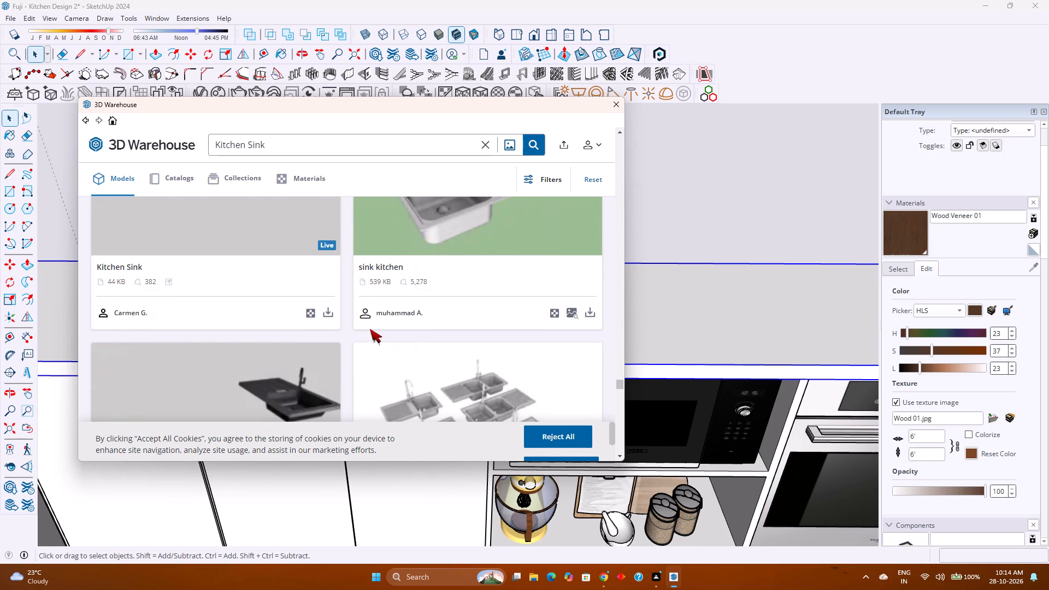
scroll(452, 320, down, 2)
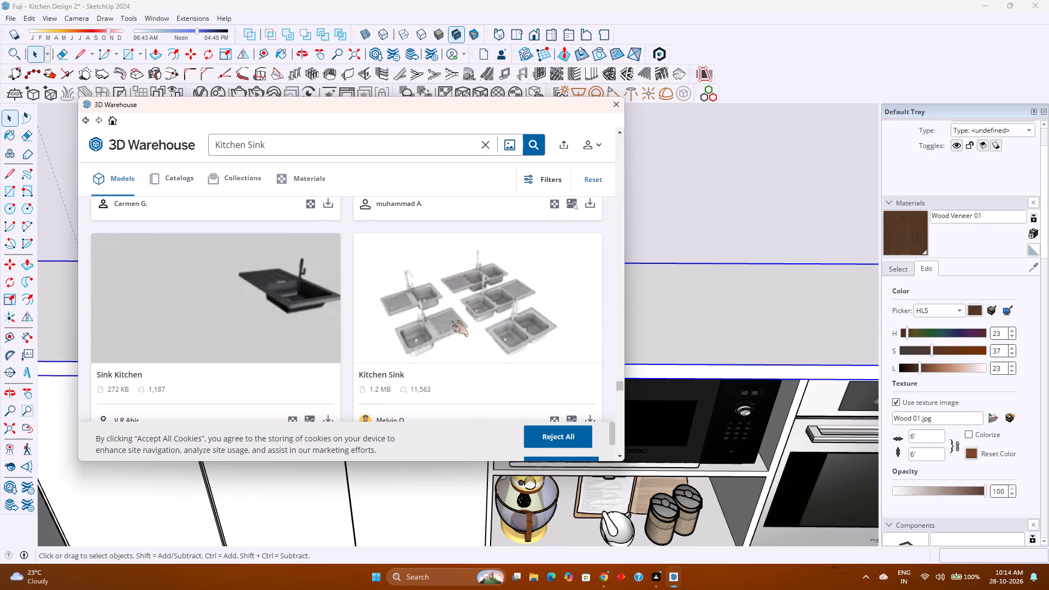
scroll(451, 321, up, 3)
scroll(451, 321, down, 1)
scroll(451, 321, up, 1)
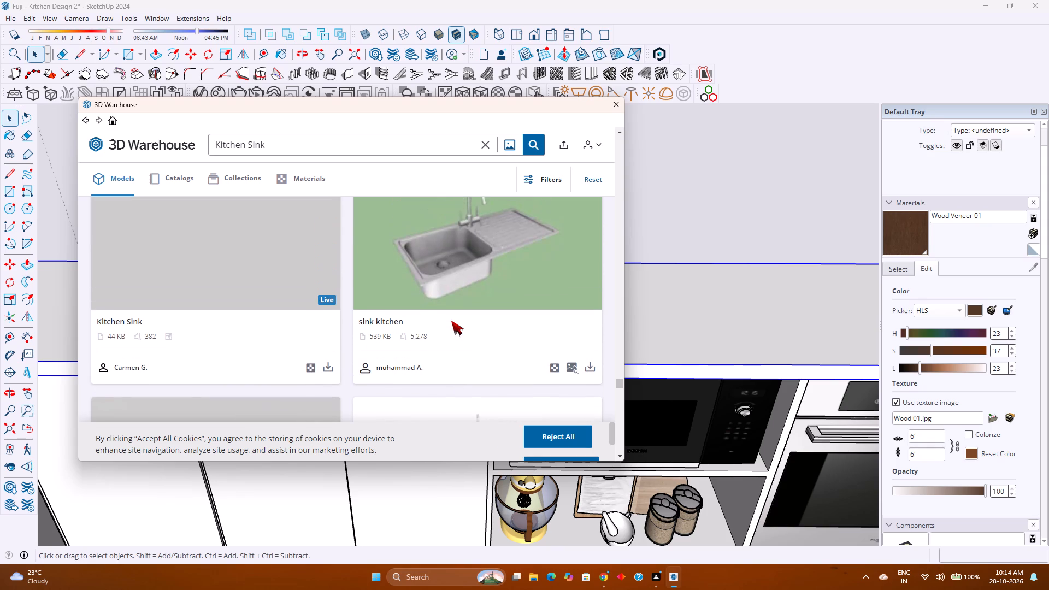
scroll(451, 321, down, 3)
scroll(451, 321, up, 4)
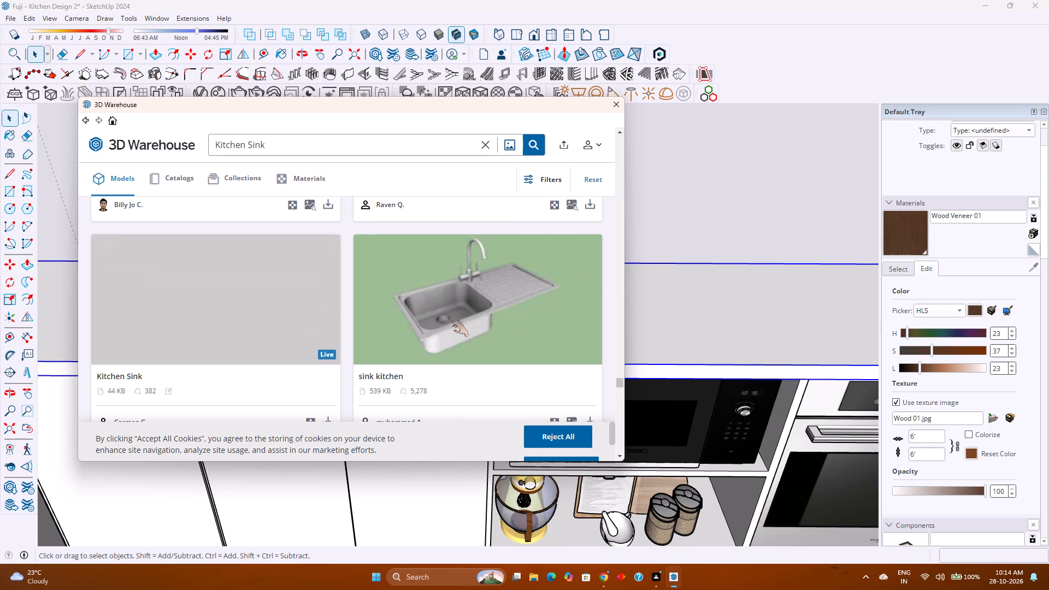
Load the single-bowl "sink kitchen" drainboard model directly into the design and place it on the countertop over the sink cutout.
scroll(451, 321, down, 2)
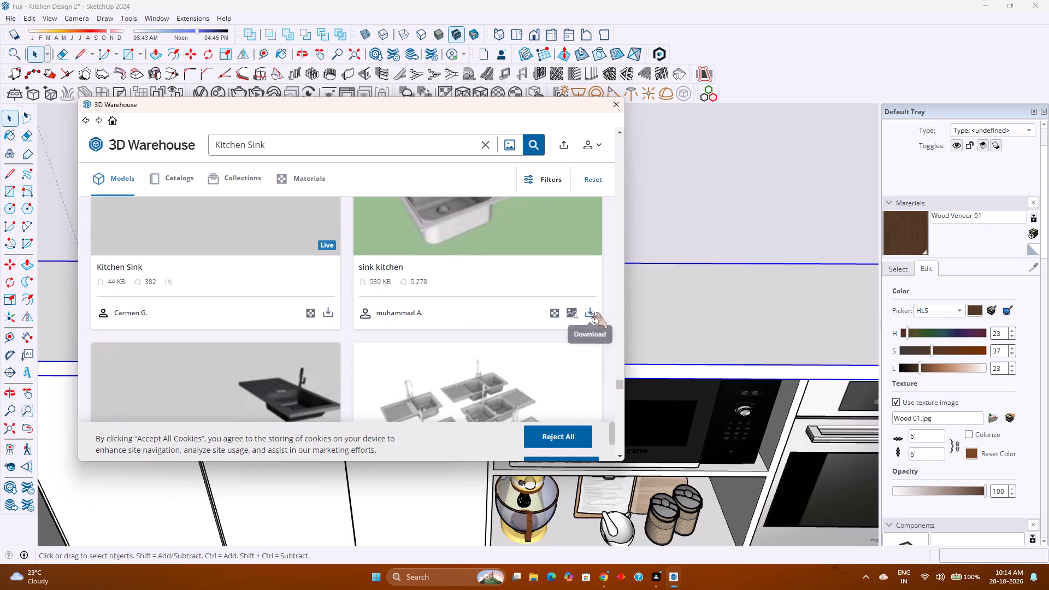
click(590, 312)
click(327, 293)
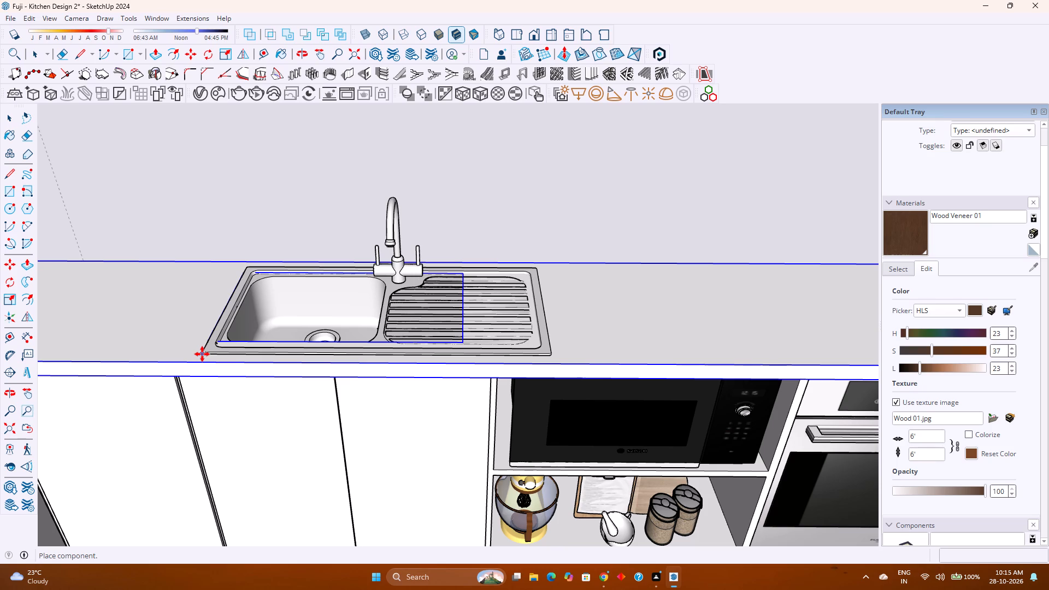
click(202, 354)
Move the sink about 3/16" on the countertop, toward the exposed front corner of the cutout.
scroll(199, 370, up, 7)
middle_drag(206, 372, 348, 327)
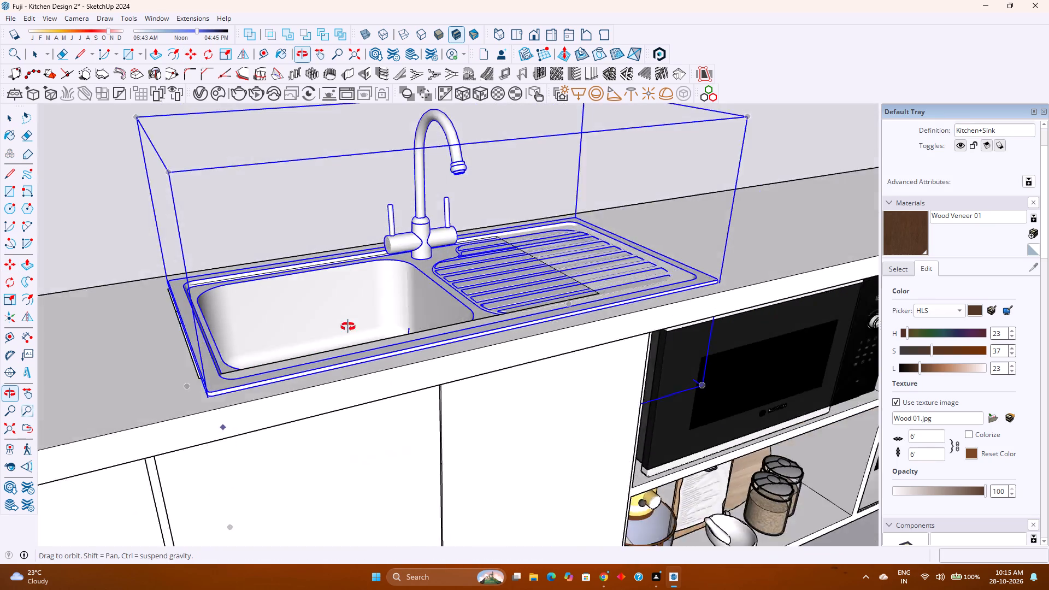
middle_drag(348, 327, 419, 315)
middle_click(419, 315)
scroll(193, 418, up, 14)
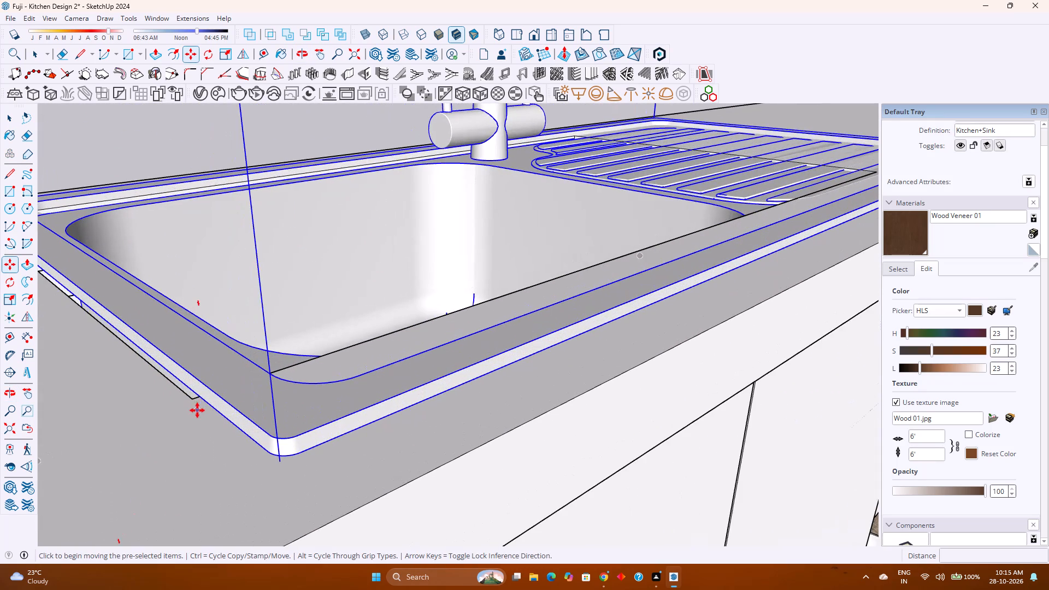
click(200, 400)
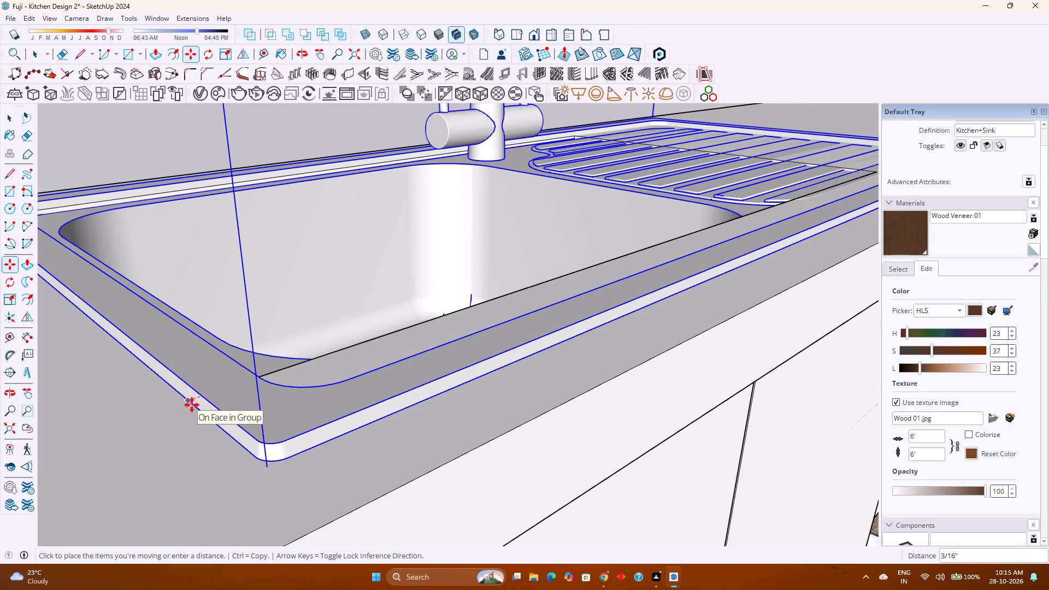
click(192, 405)
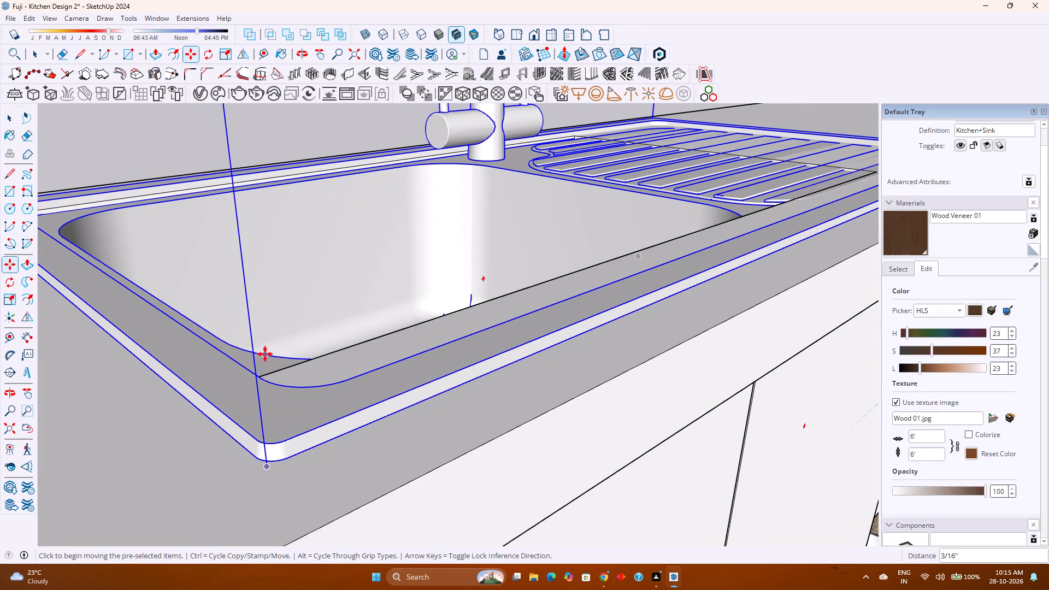
Raise the sink 0.25" along the vertical axis.
click(269, 355)
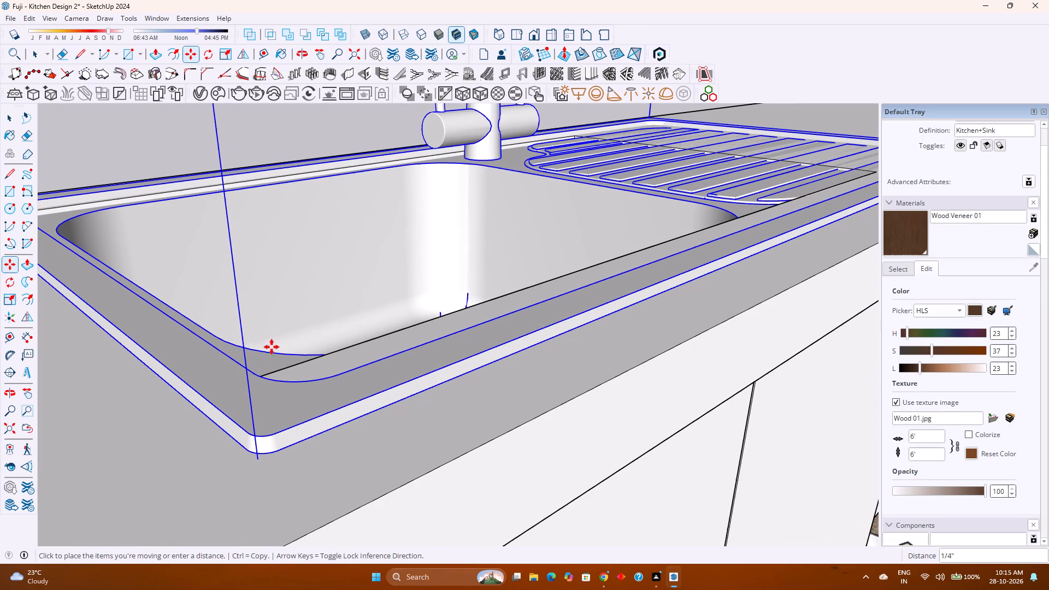
key(Up)
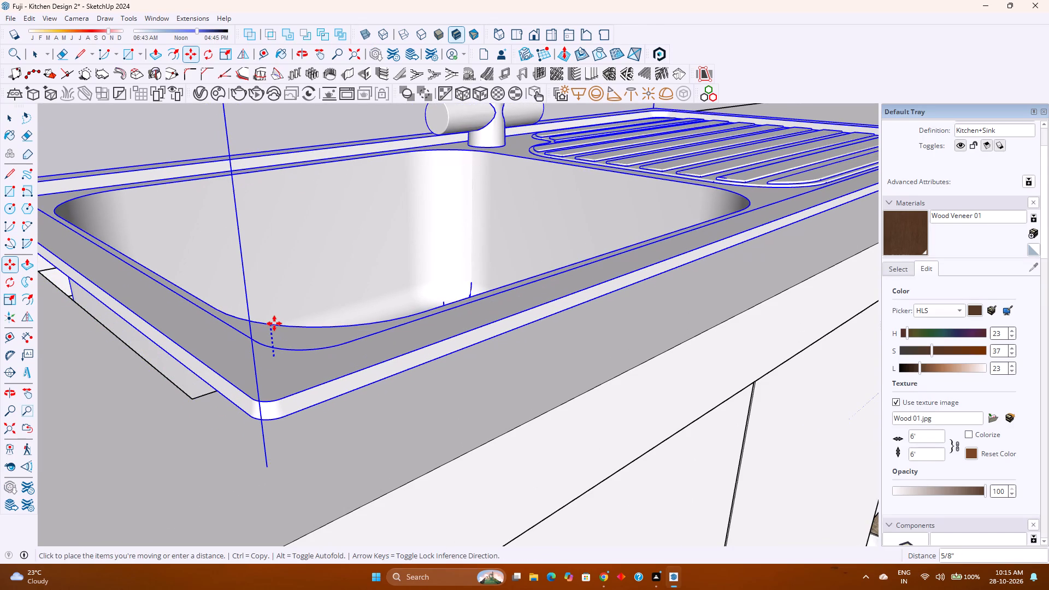
text(0.25)
key(Return)
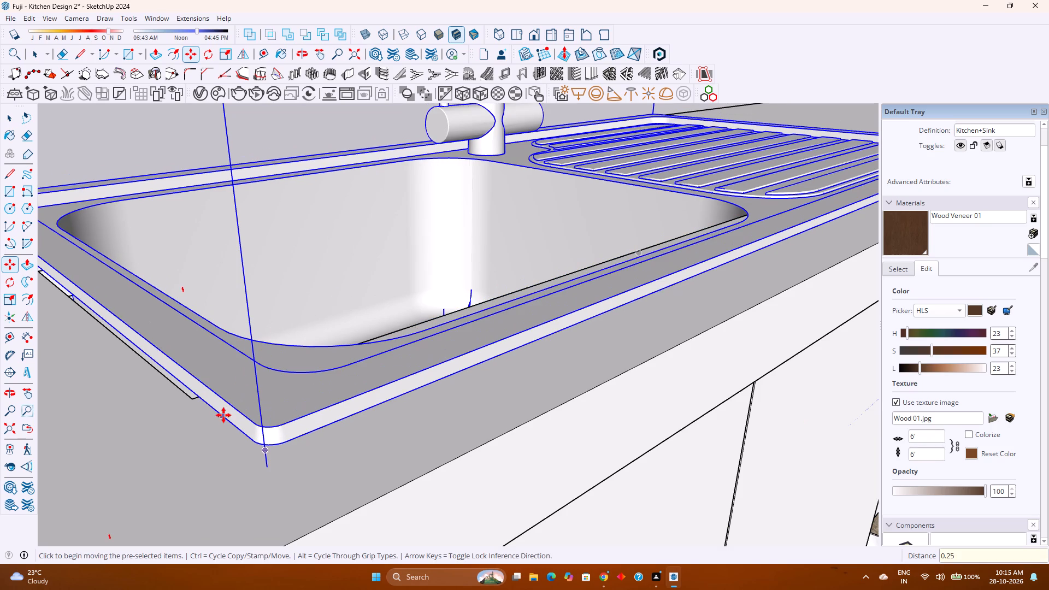
Shift the sink slightly sideways so its rim covers the exposed cutout edge on the bowl side.
middle_drag(223, 415, 169, 307)
middle_click(169, 307)
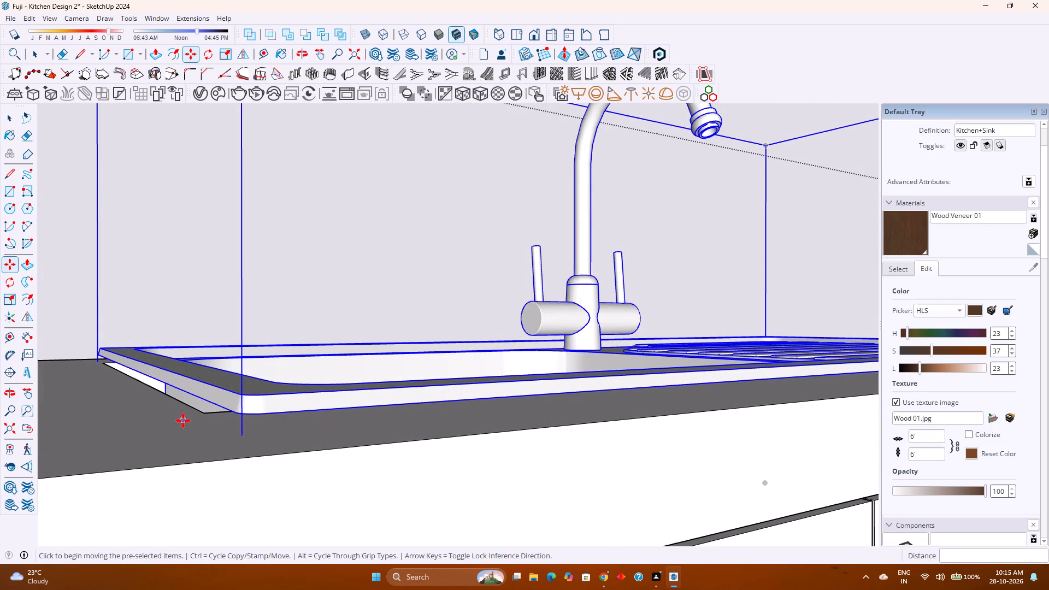
middle_drag(186, 420, 172, 390)
middle_click(172, 390)
middle_click(172, 390)
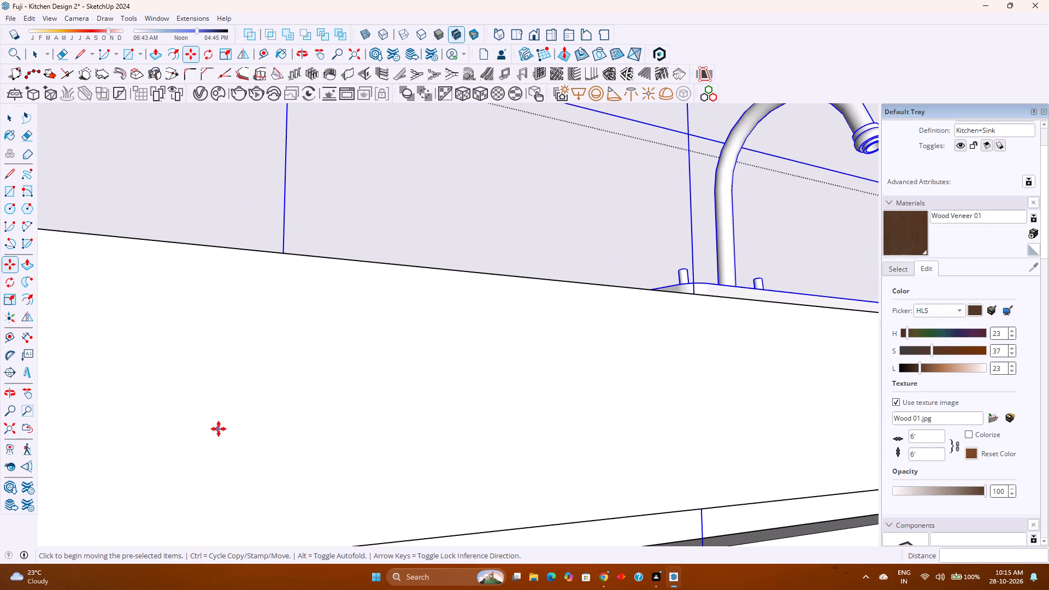
scroll(257, 377, down, 2)
scroll(429, 353, down, 1)
middle_drag(437, 359, 417, 478)
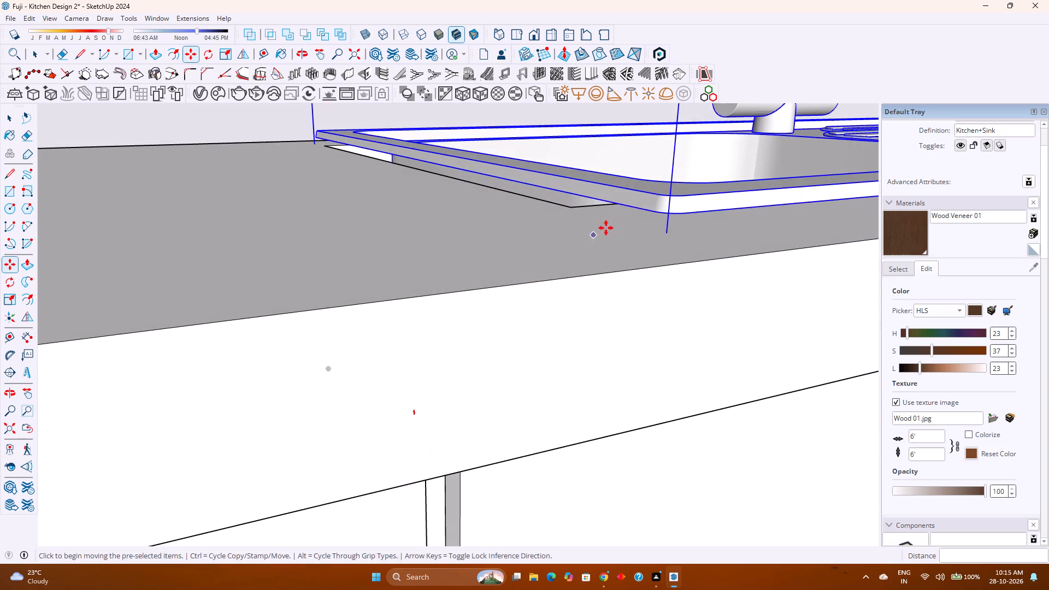
shift+middle_drag(600, 235, 414, 380)
middle_click(414, 380)
click(480, 356)
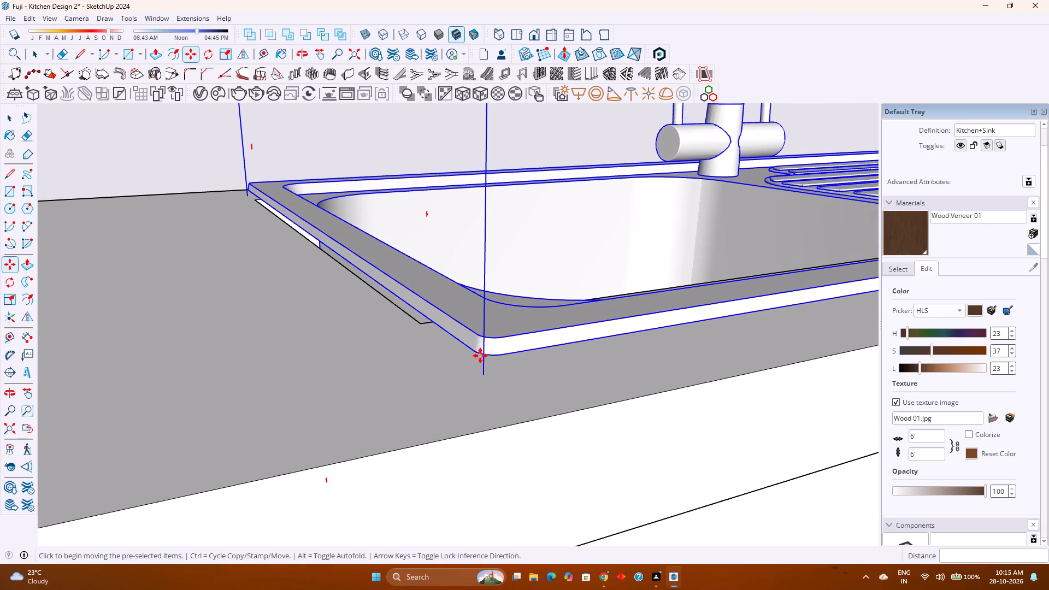
click(471, 361)
Lower the sink vertically by about 1/4" so the bottom of its rim rests on the countertop surface.
middle_drag(506, 358, 394, 412)
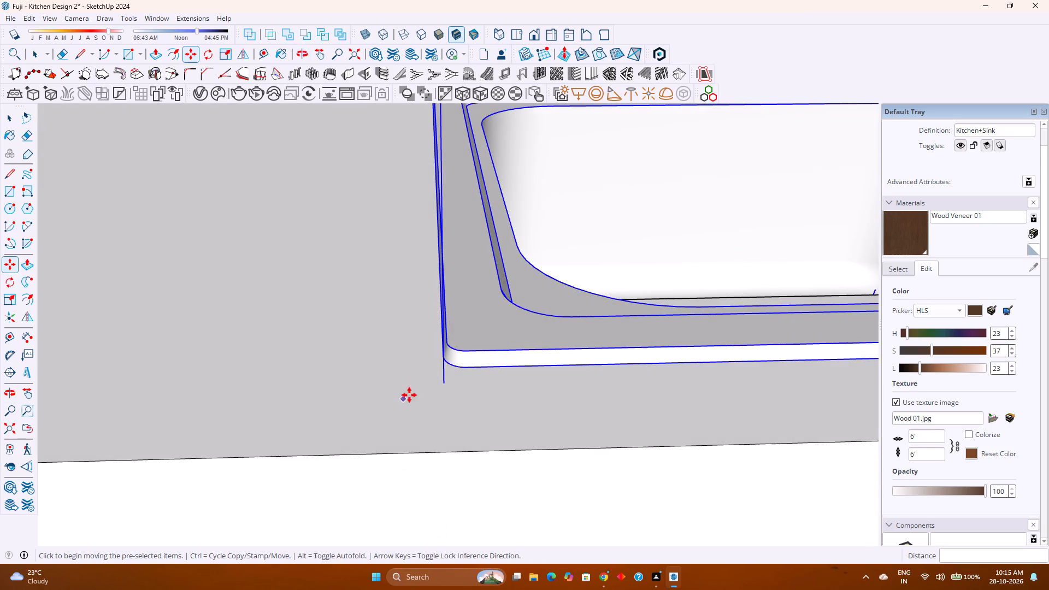
scroll(435, 386, up, 2)
middle_drag(435, 386, 455, 321)
middle_click(455, 321)
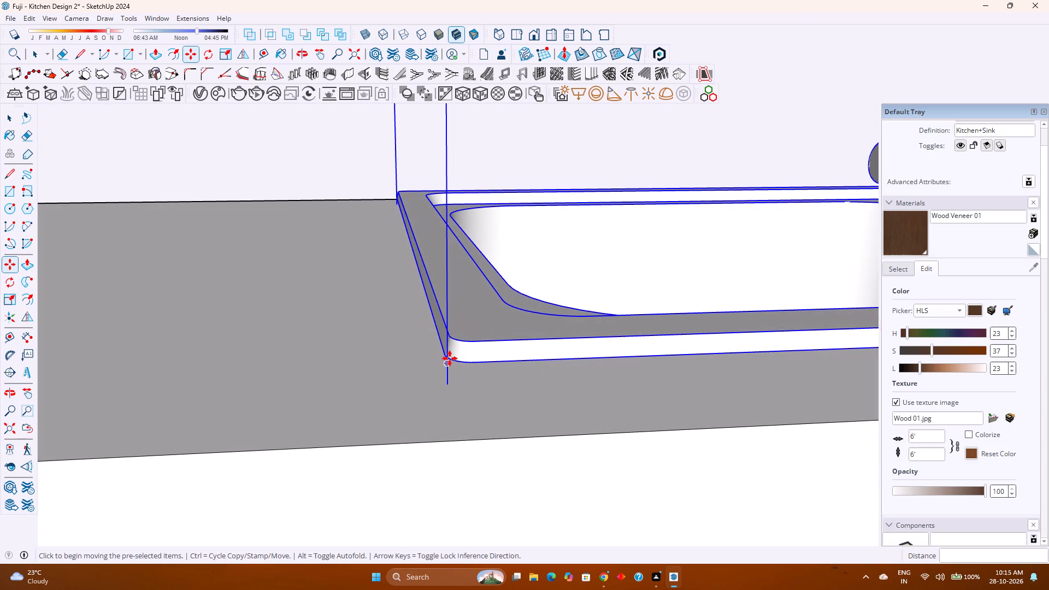
click(450, 358)
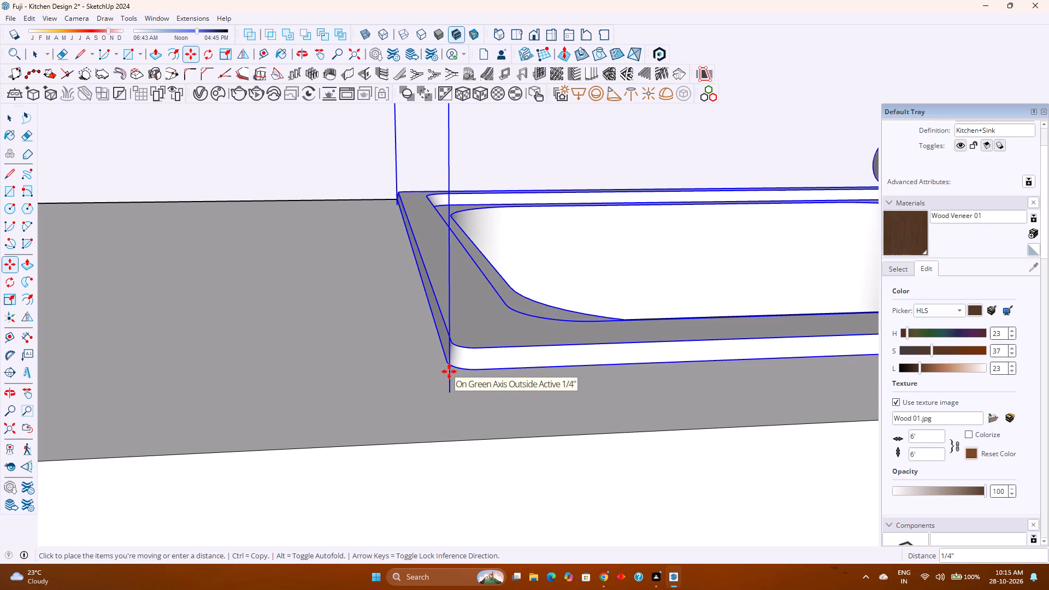
key(Up)
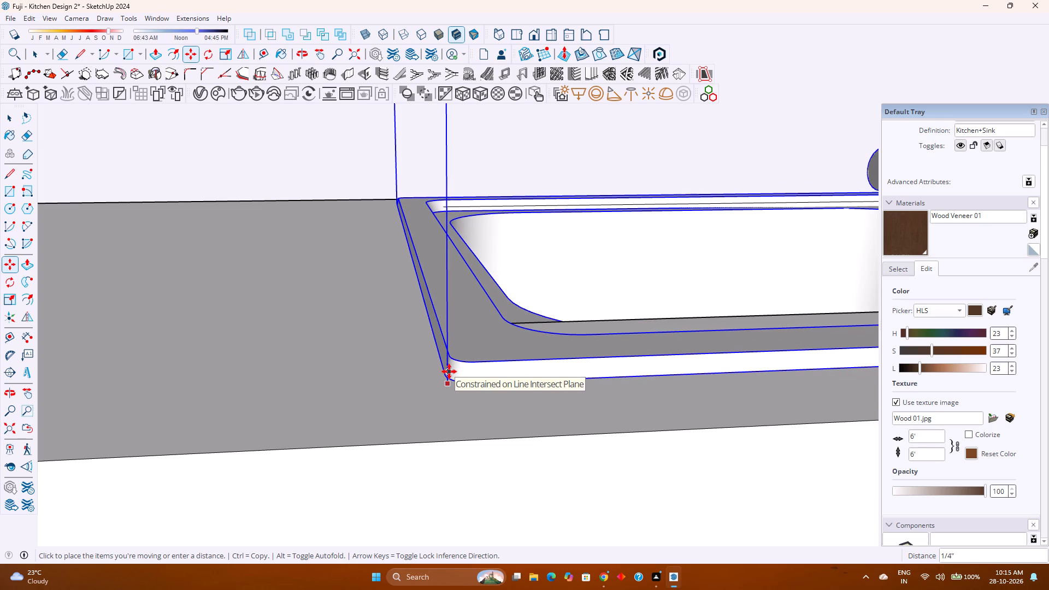
click(449, 371)
Examine the sink's fit around the bowl and along the front of the countertop cutout, with the sink deselected.
middle_drag(467, 352, 515, 459)
scroll(493, 411, down, 15)
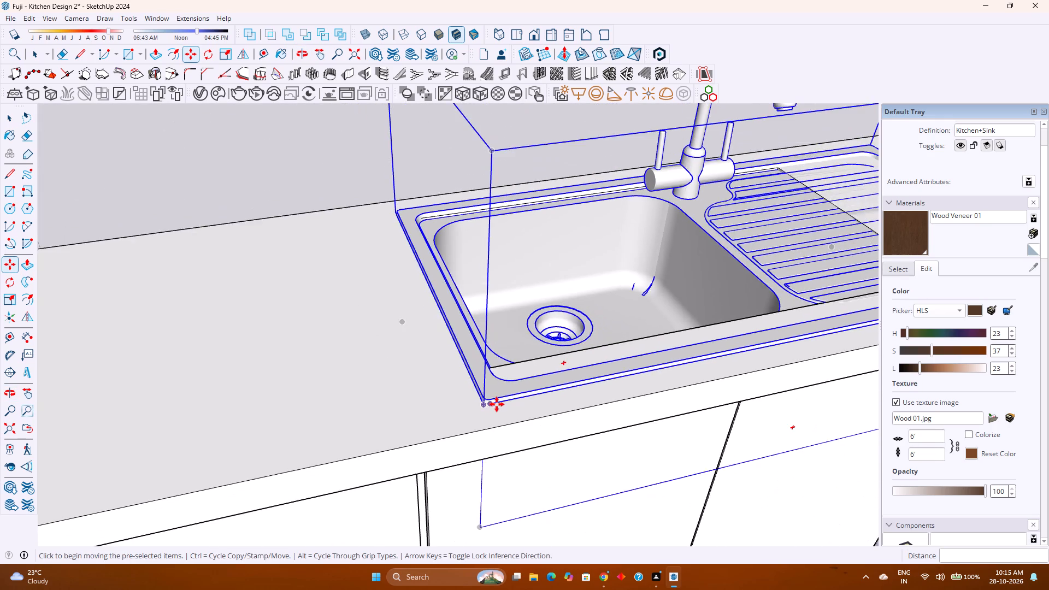
middle_drag(497, 404, 217, 406)
middle_click(217, 406)
middle_drag(555, 385, 367, 411)
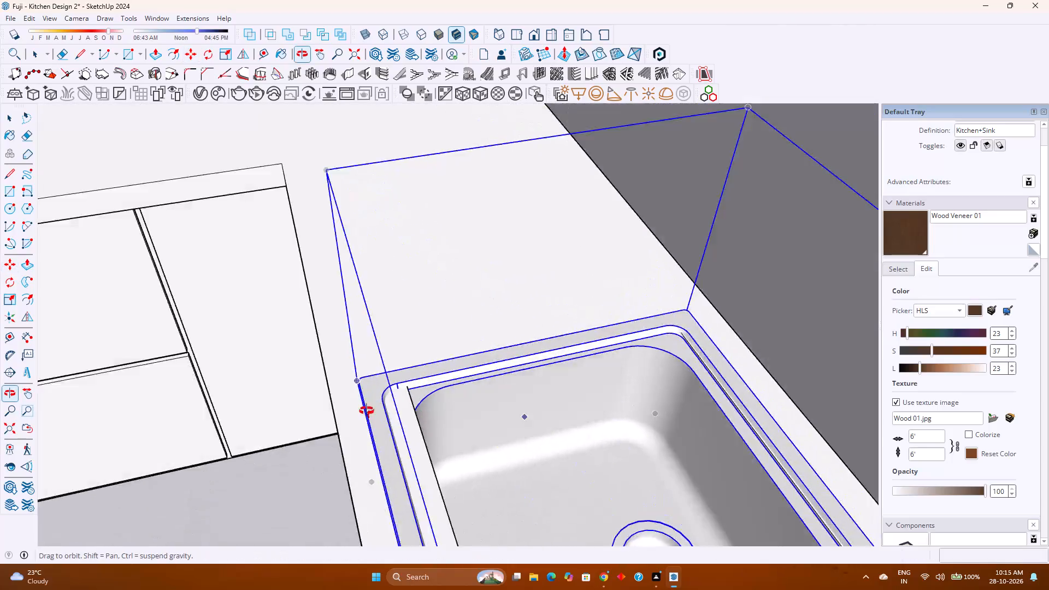
middle_drag(367, 411, 316, 342)
middle_click(316, 342)
scroll(477, 362, down, 2)
middle_drag(474, 416, 464, 348)
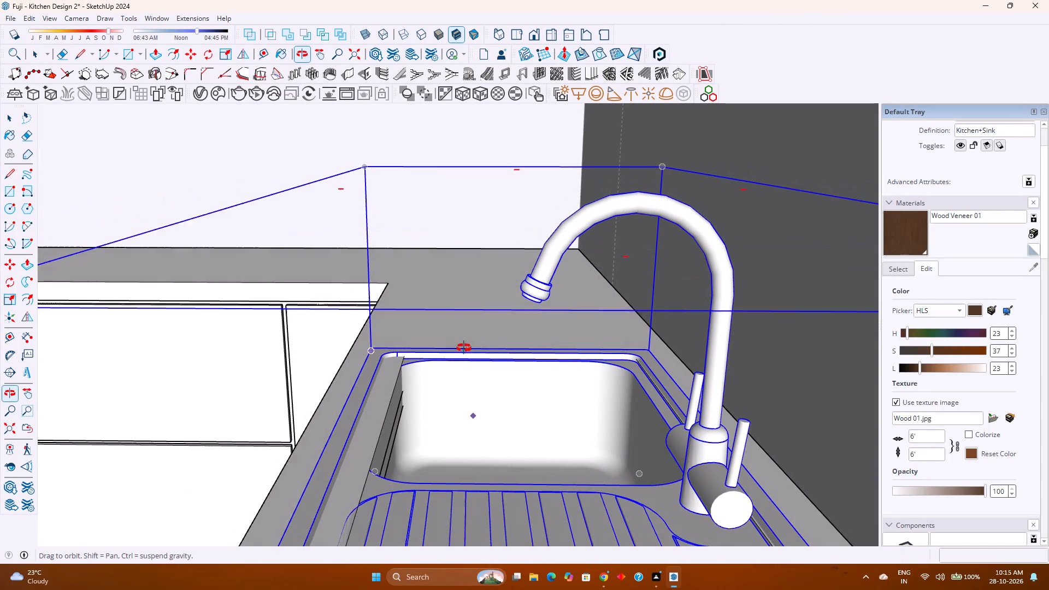
middle_drag(464, 348, 464, 348)
key(space)
key(Escape)
key(Escape)
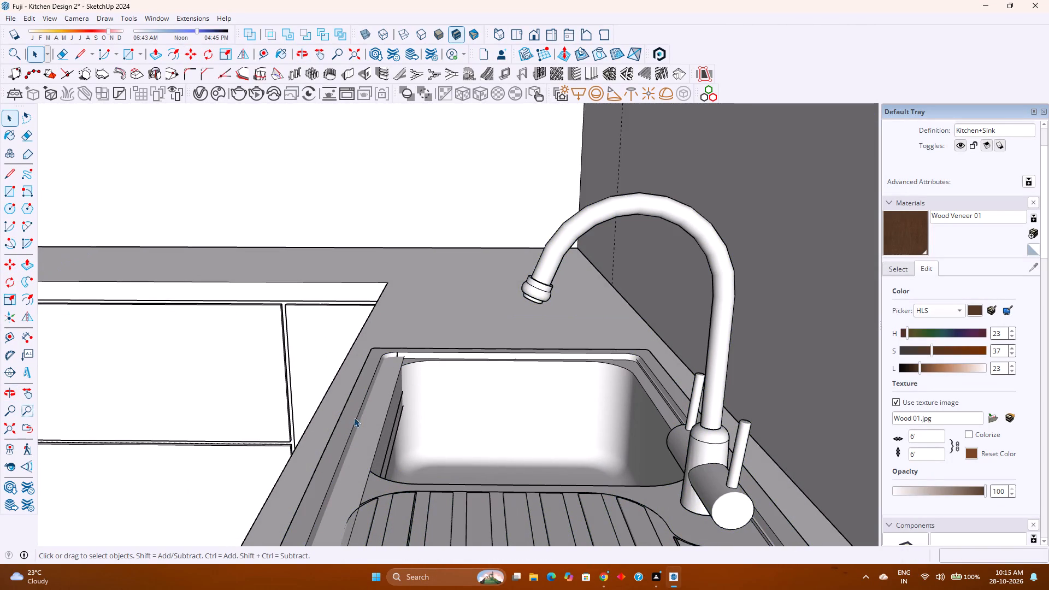
Inside the countertop group, Push/Pull the cutout's front inner face back about 2 1/2" to clear the sink bowl.
middle_drag(349, 430, 365, 401)
middle_click(365, 401)
double_click(377, 414)
scroll(386, 419, up, 4)
click(386, 419)
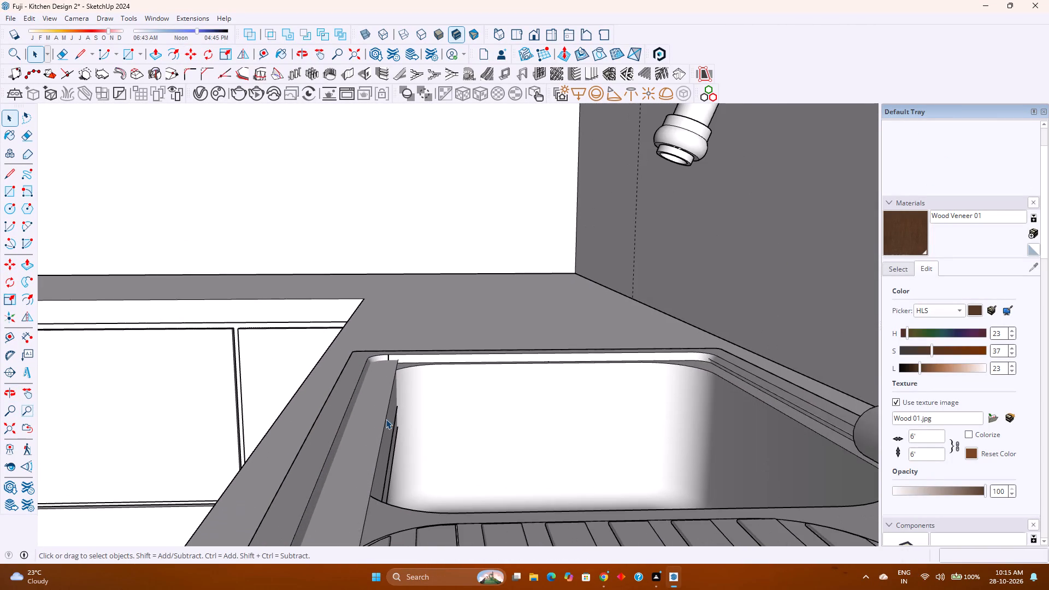
scroll(390, 424, up, 2)
double_click(379, 421)
click(381, 421)
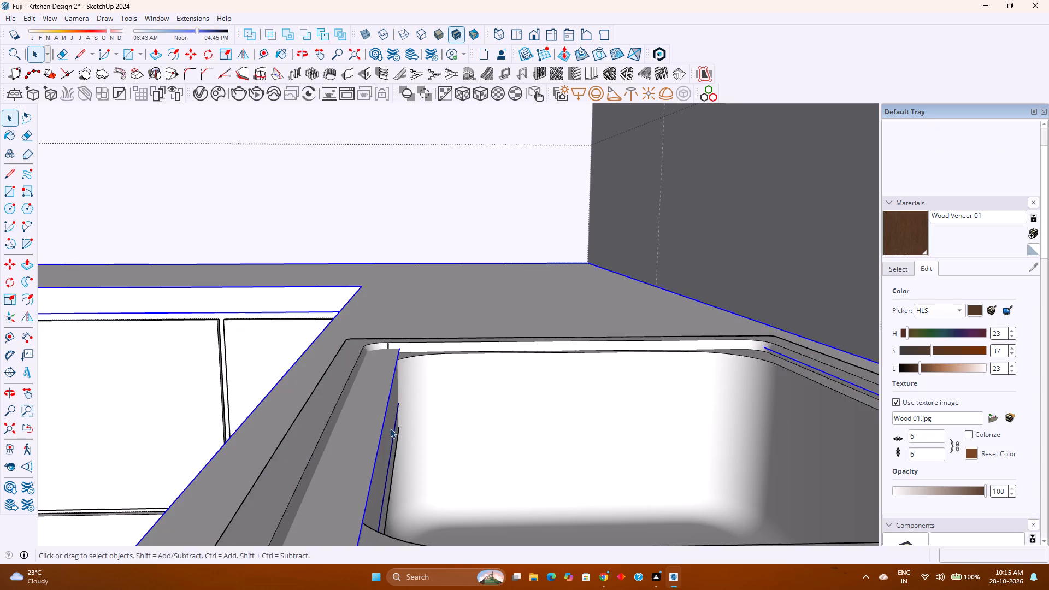
middle_drag(390, 428, 352, 421)
double_click(363, 429)
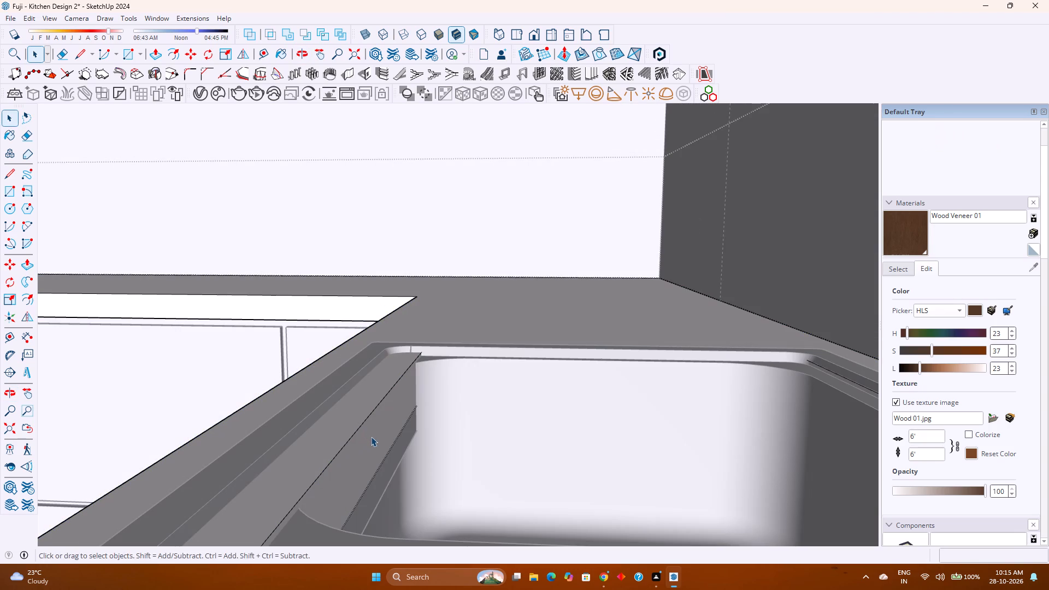
key(p)
click(381, 438)
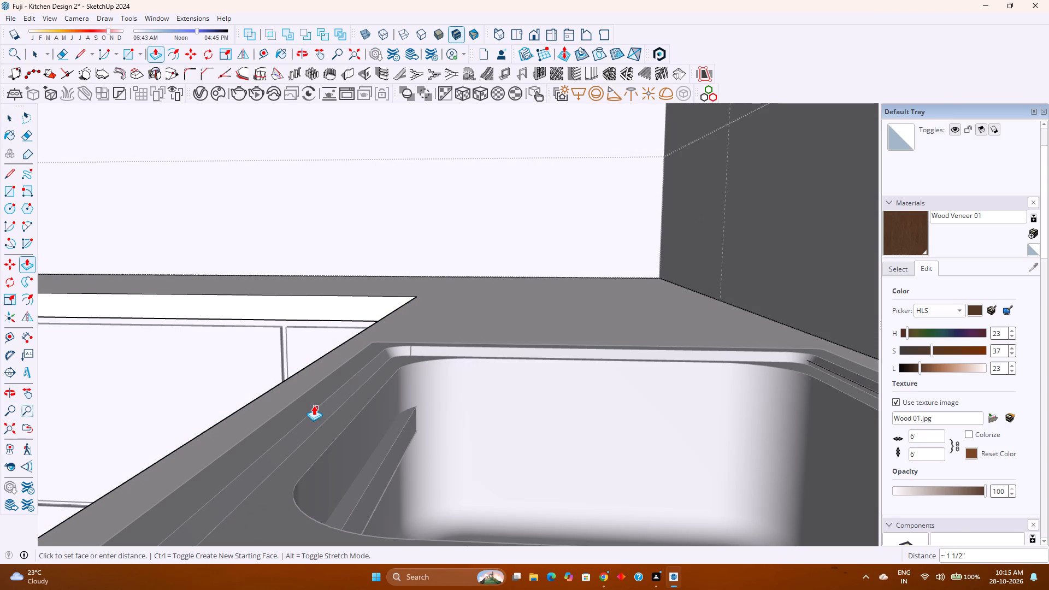
middle_drag(304, 405, 478, 475)
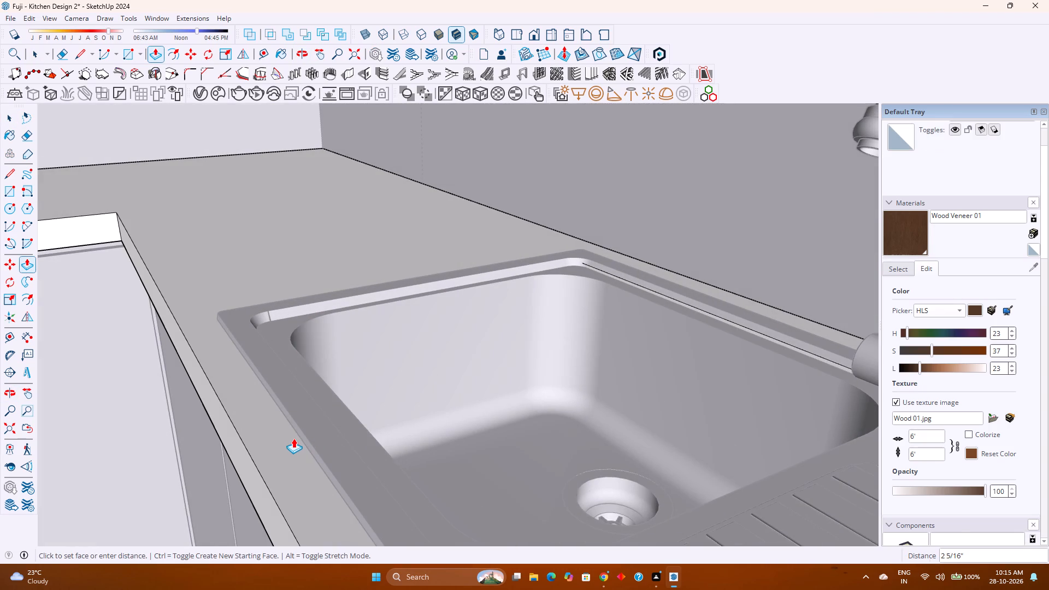
click(295, 435)
Push/Pull the cutout's rear inner face back about 1 3/16" toward the wall, clear of the sink's inner rim.
middle_drag(350, 442, 144, 418)
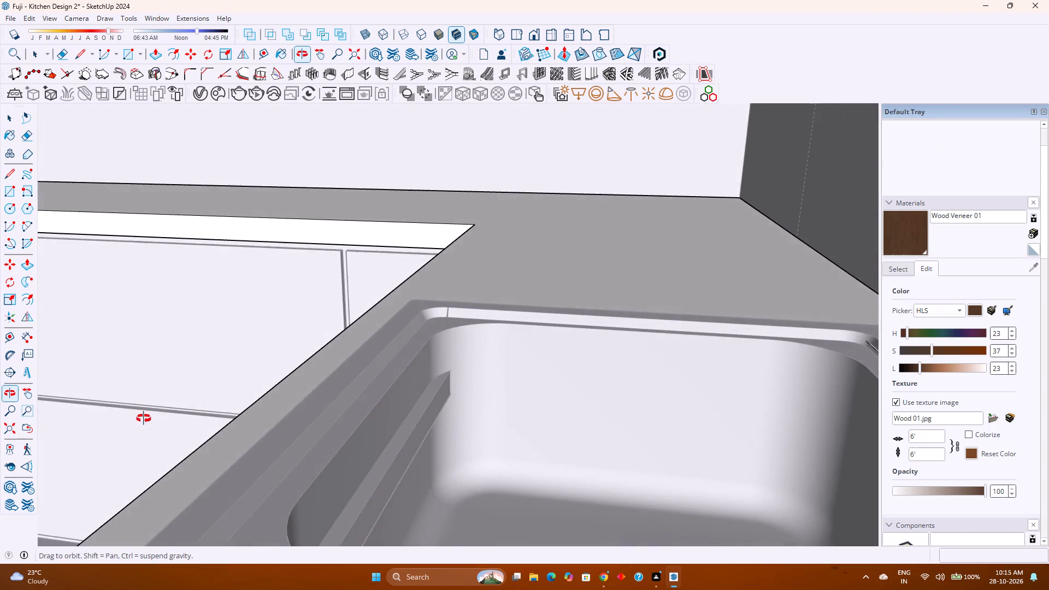
middle_drag(144, 418, 815, 476)
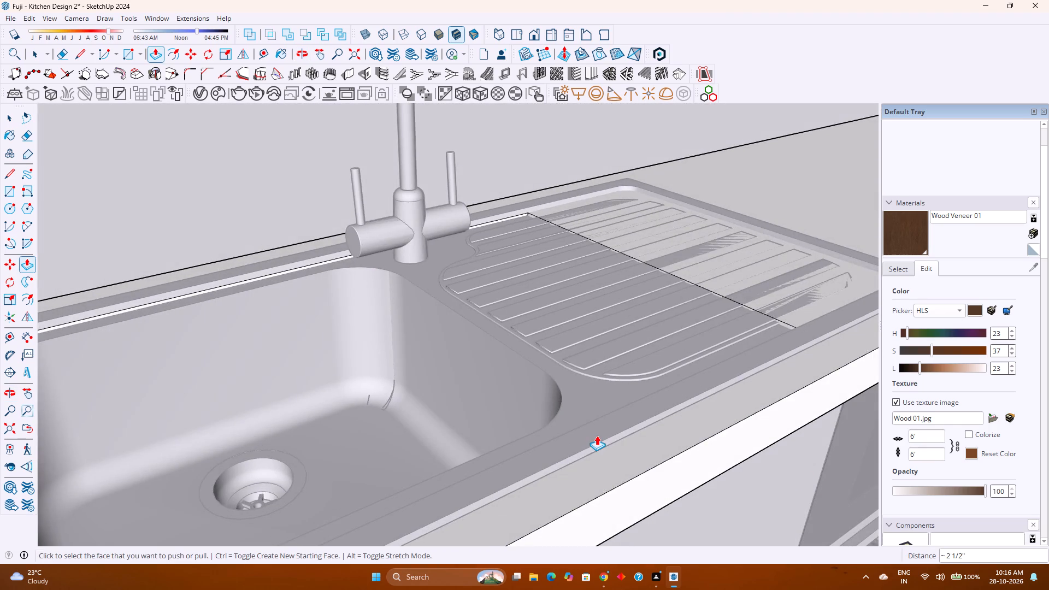
scroll(597, 435, down, 4)
scroll(166, 357, up, 3)
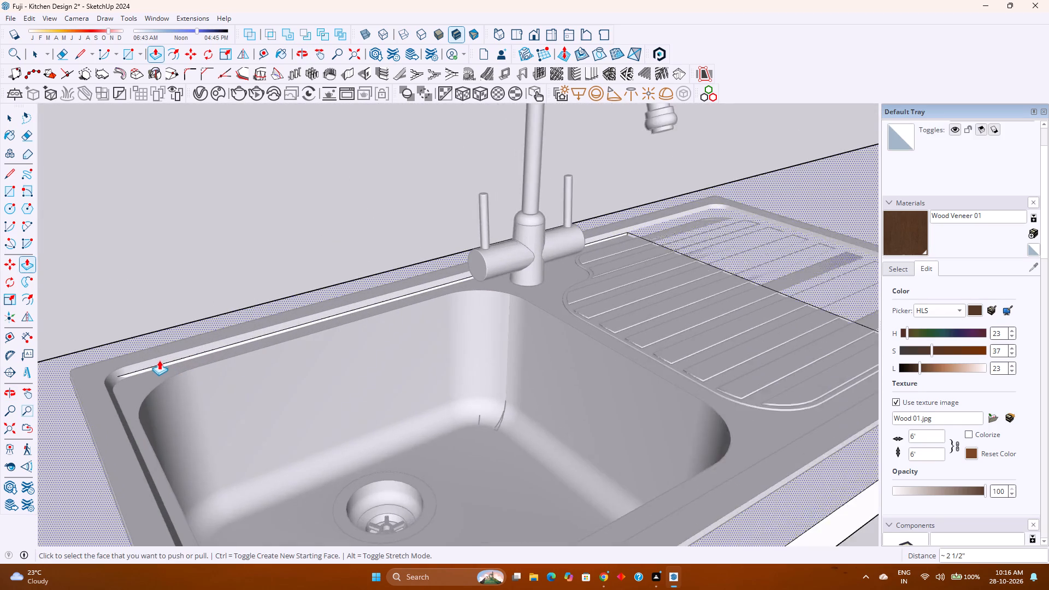
scroll(159, 360, up, 7)
click(137, 378)
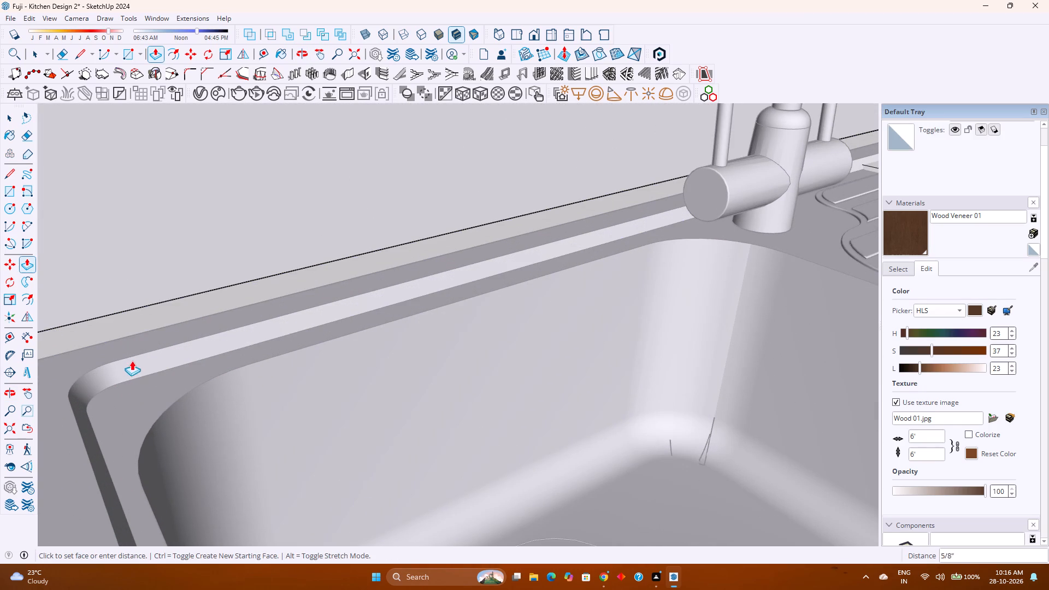
click(156, 333)
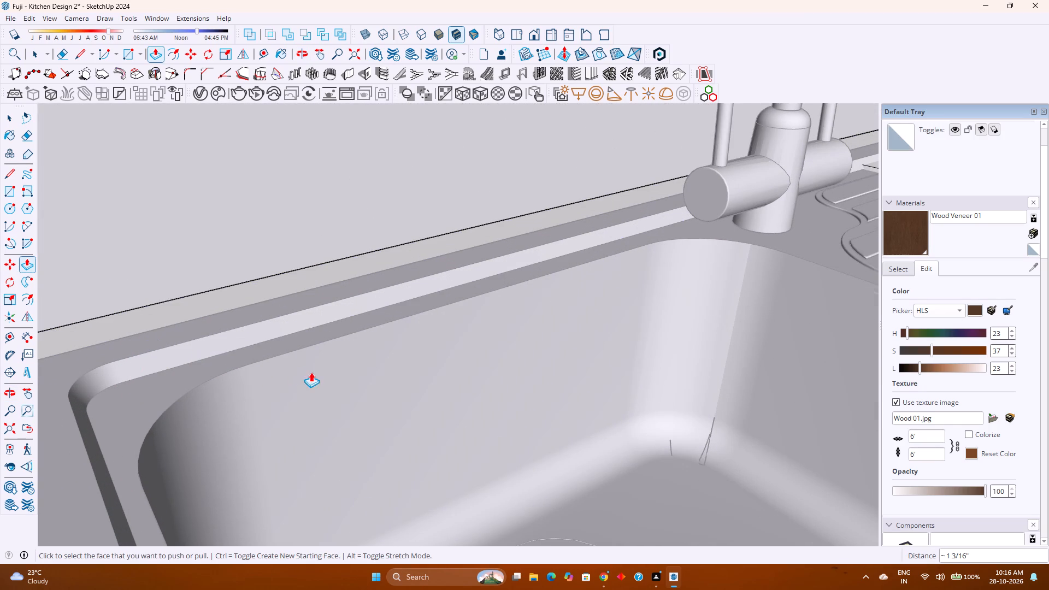
Examine the whole sink on the countertop, checking the enlarged cutout beneath the bowl and the drainboard.
scroll(311, 372, down, 10)
middle_drag(493, 403, 341, 397)
middle_click(341, 397)
scroll(342, 395, down, 2)
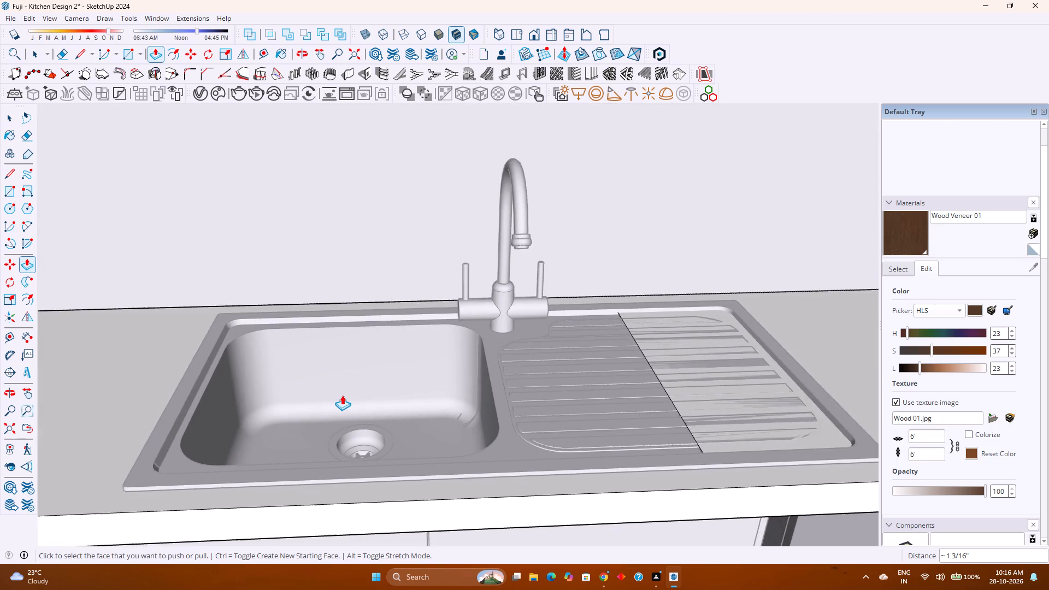
scroll(639, 412, down, 5)
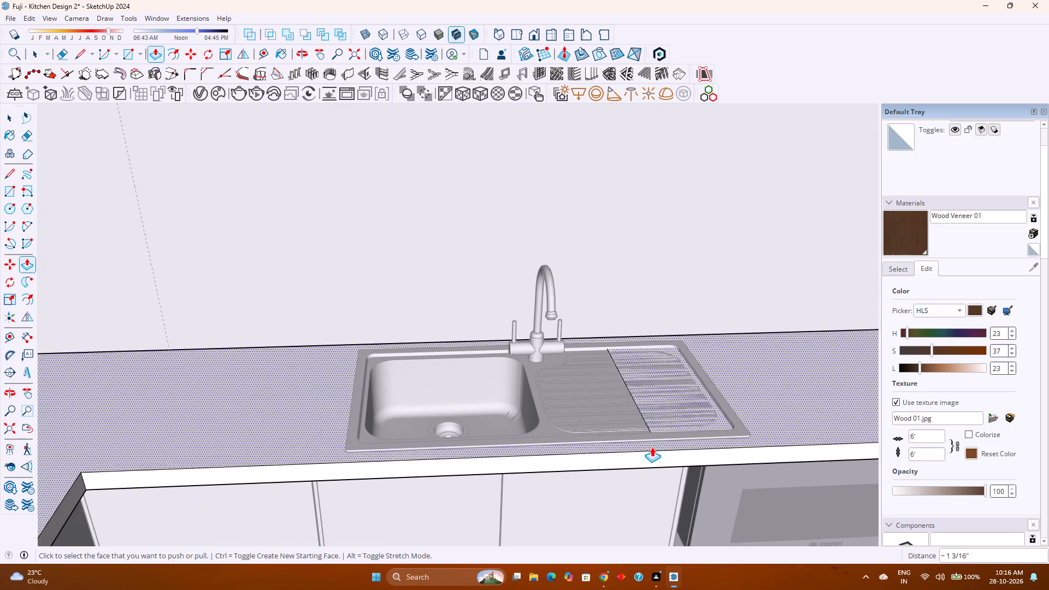
middle_drag(652, 447, 607, 442)
key(space)
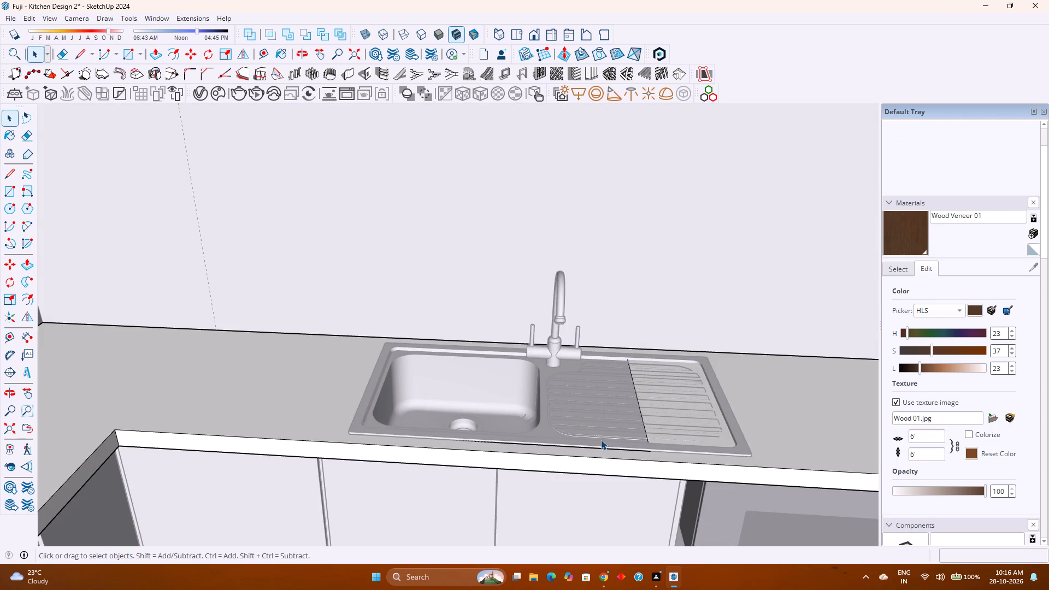
Examine the sink's drainboard up close, where the uncut countertop surface shows through its ribbed area.
key(Escape)
click(674, 404)
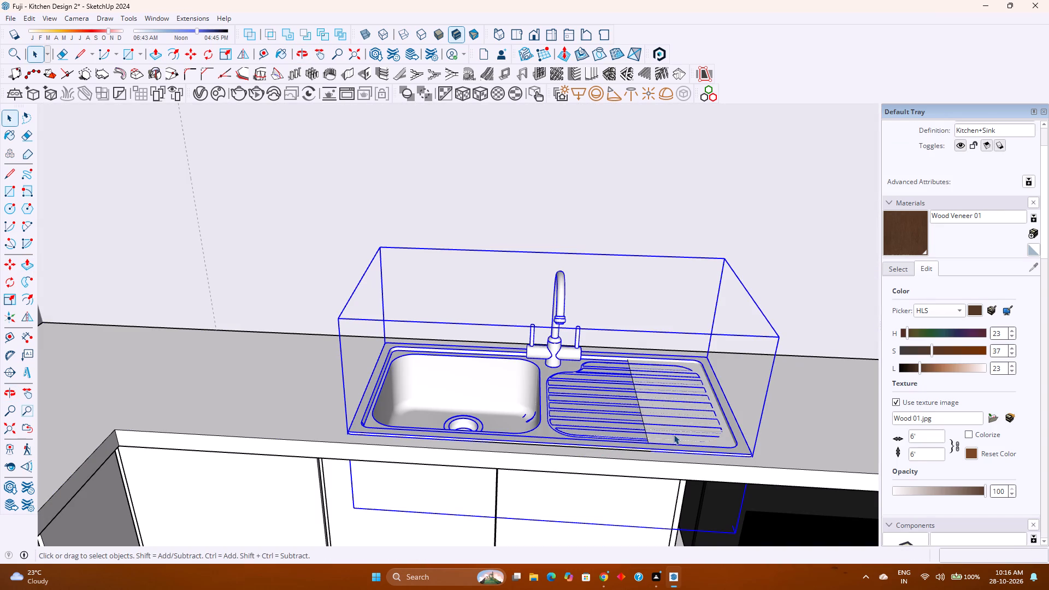
scroll(723, 462, up, 14)
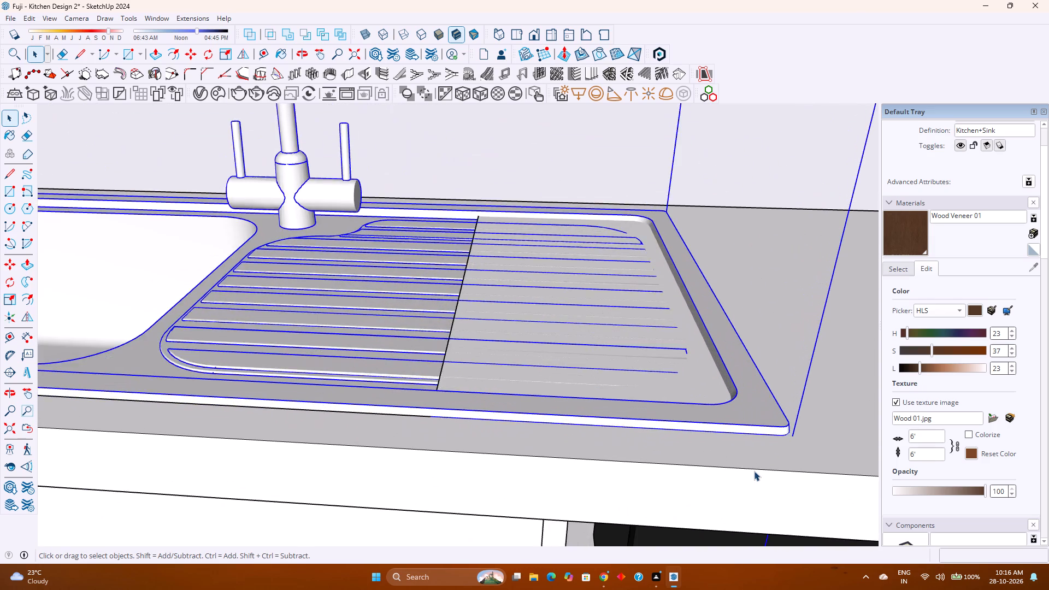
scroll(754, 471, up, 2)
middle_drag(754, 471, 646, 390)
scroll(647, 390, up, 1)
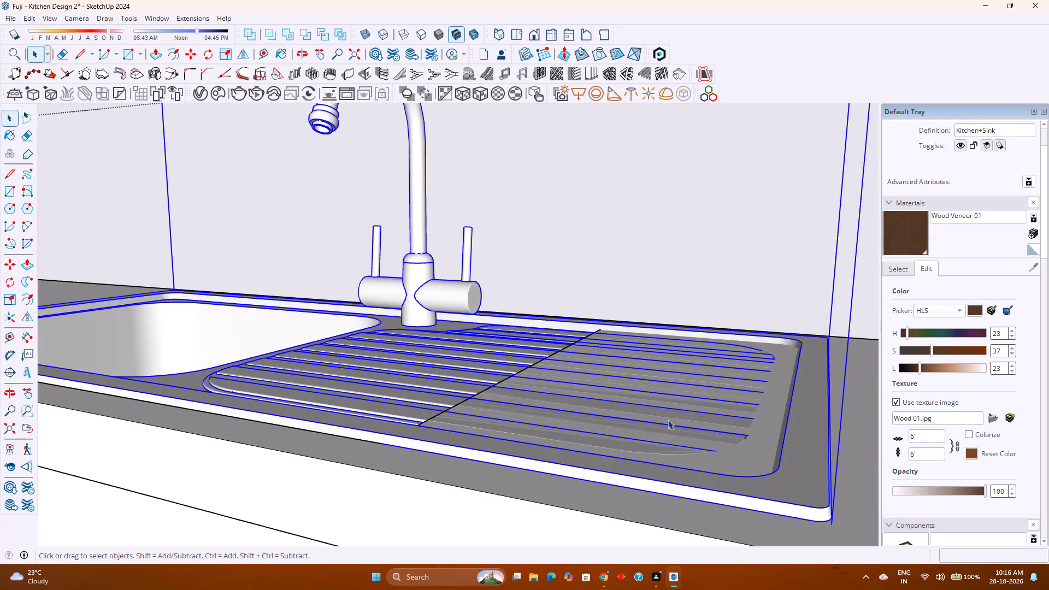
key(m)
key(space)
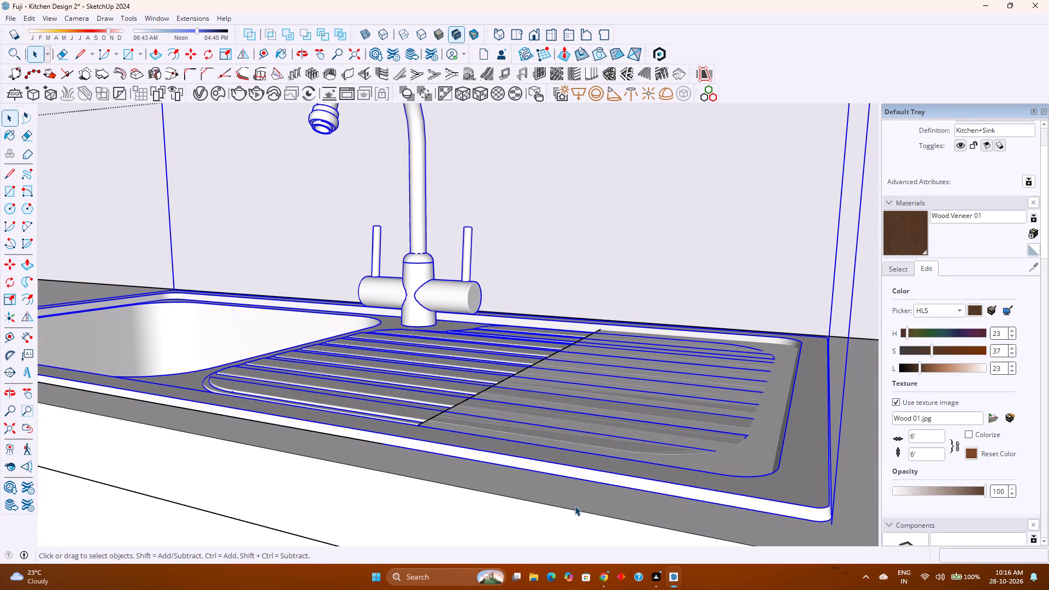
Inside the countertop group, draw a line about 9 1/2" from the cutout's front corner along the sink's front edge to its drainboard-end corner.
double_click(575, 506)
middle_drag(598, 475, 662, 572)
scroll(616, 444, down, 4)
click(573, 404)
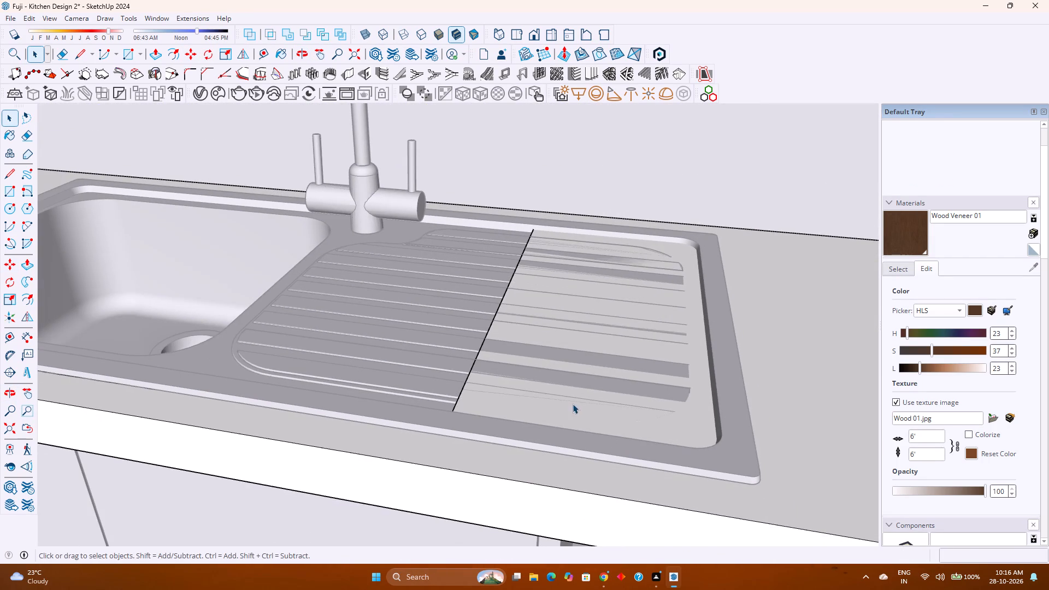
middle_drag(573, 404, 621, 502)
scroll(568, 469, down, 4)
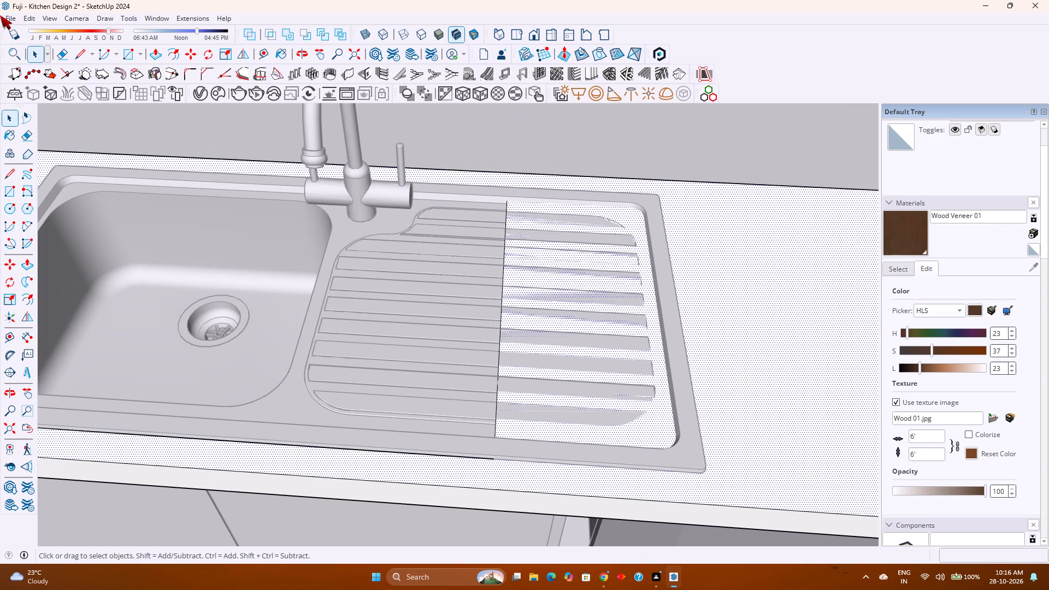
click(77, 55)
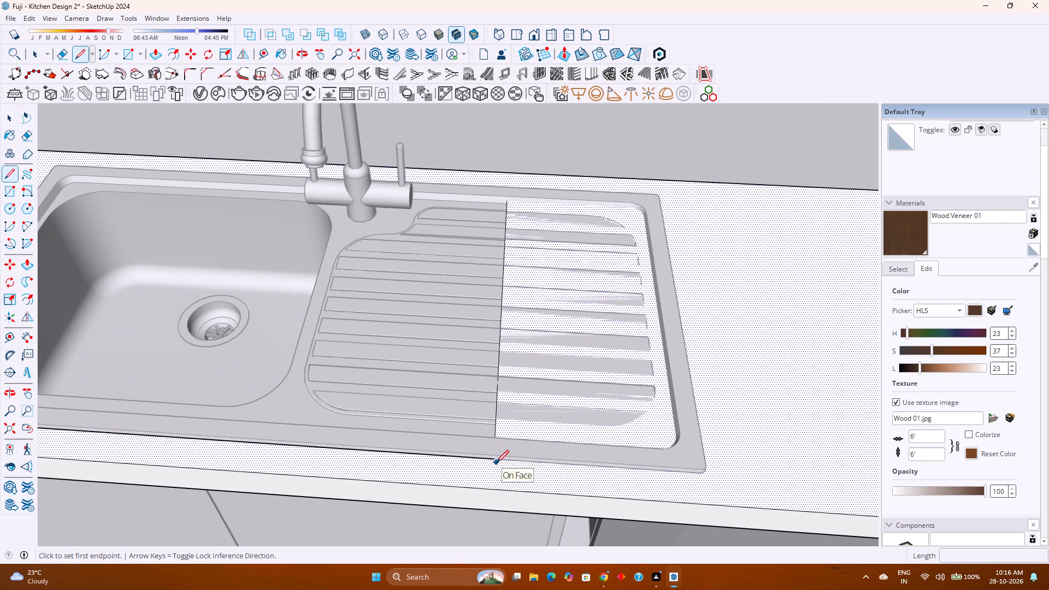
click(497, 462)
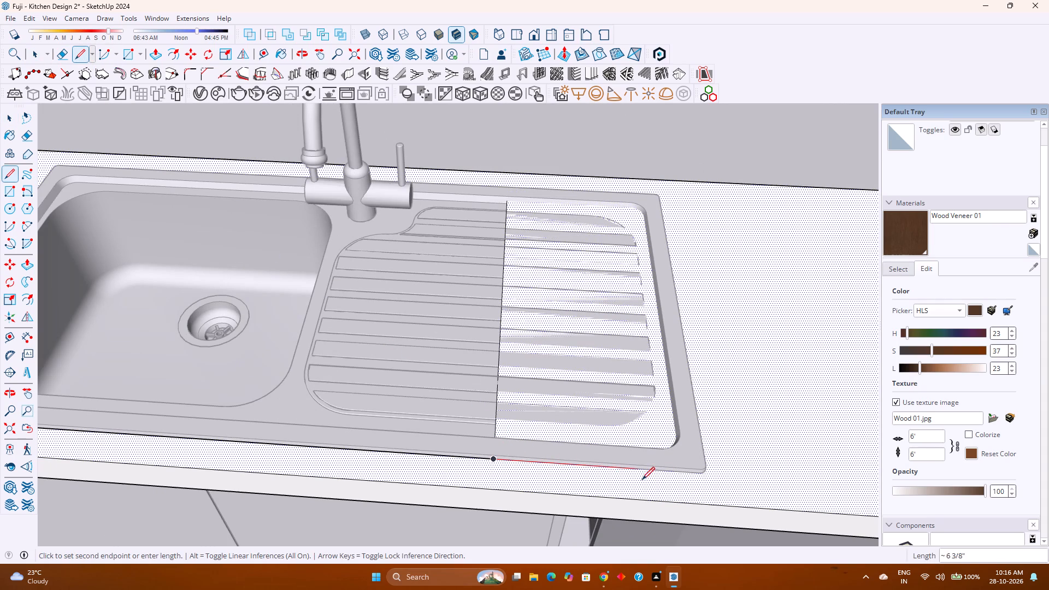
click(703, 474)
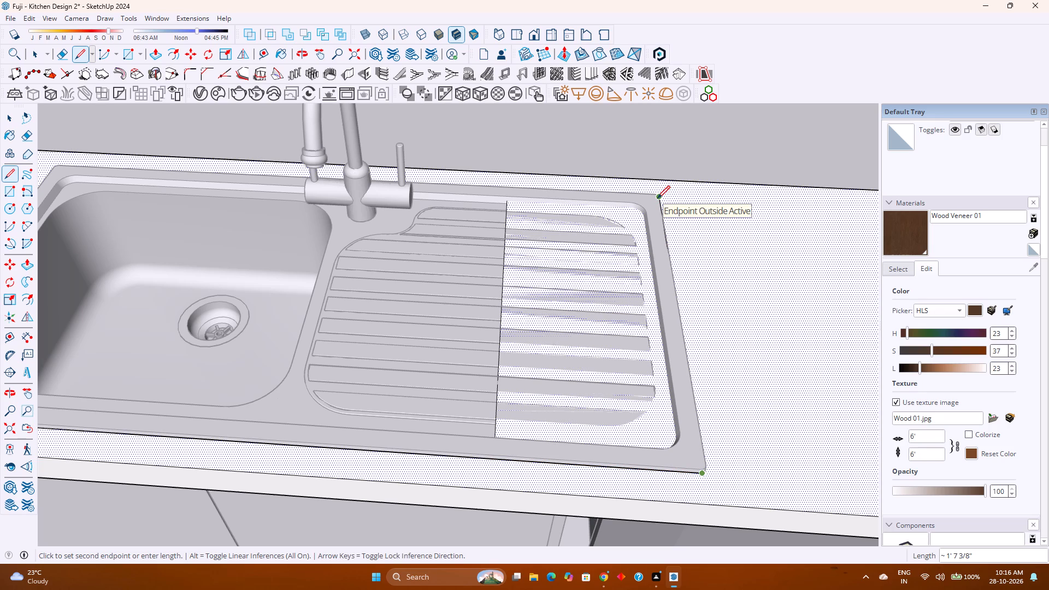
Draw a line about 1' 7 11/16" across the countertop along the sink's drainboard end, stopping level with the sink's rear edge.
key(Up)
key(Left)
scroll(646, 208, up, 4)
middle_drag(662, 211, 517, 227)
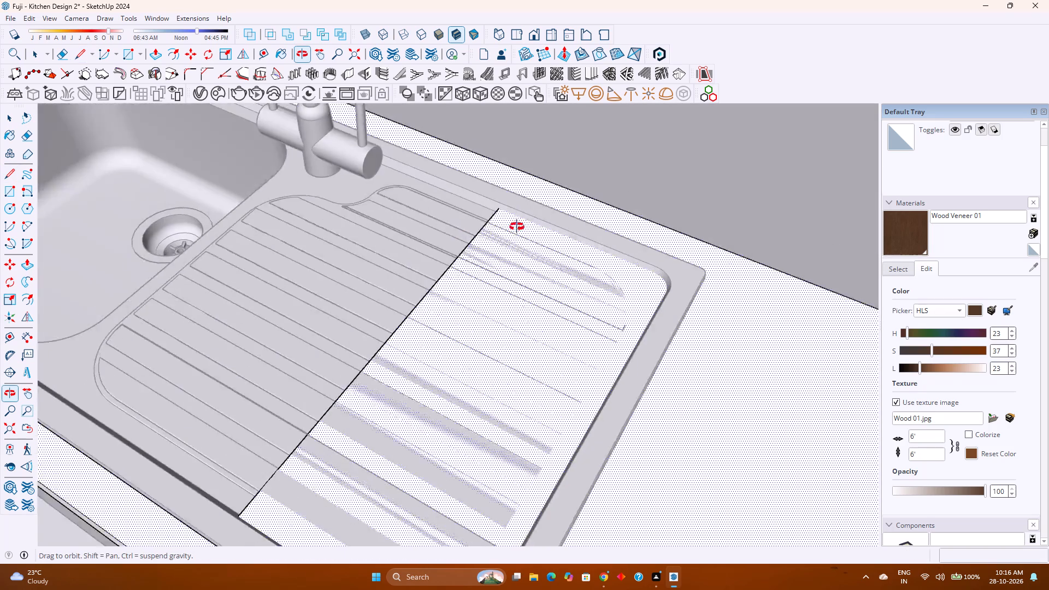
middle_drag(517, 227, 405, 221)
middle_drag(724, 397, 656, 367)
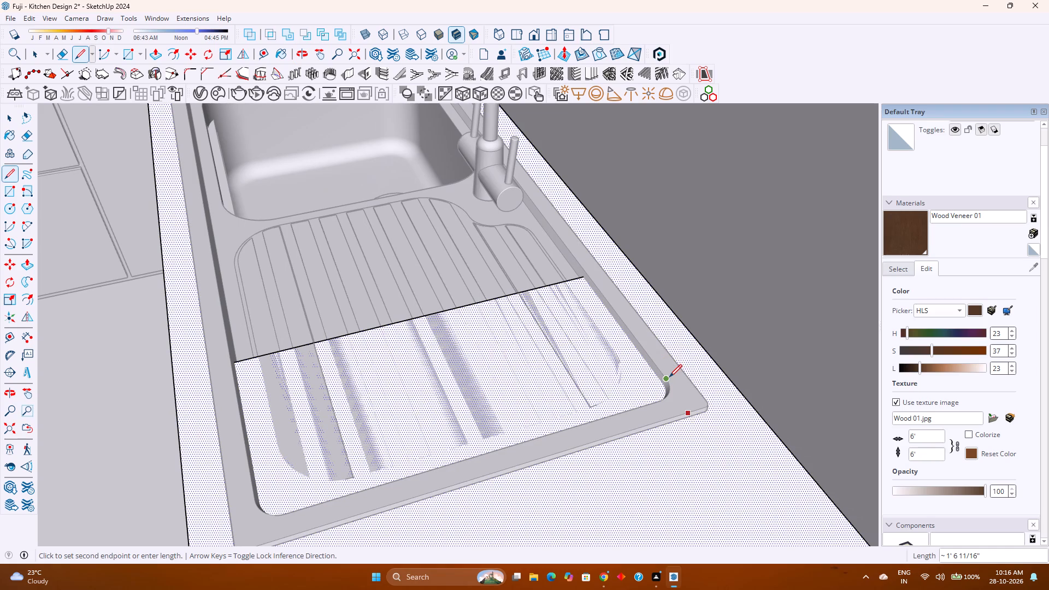
middle_drag(614, 278, 544, 297)
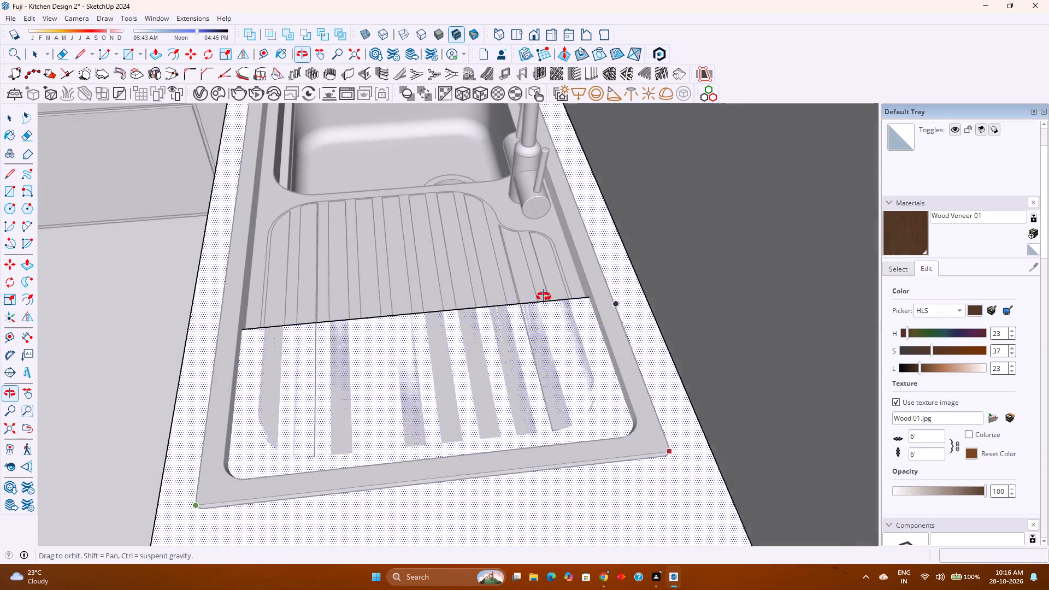
middle_drag(544, 297, 480, 309)
scroll(581, 286, down, 4)
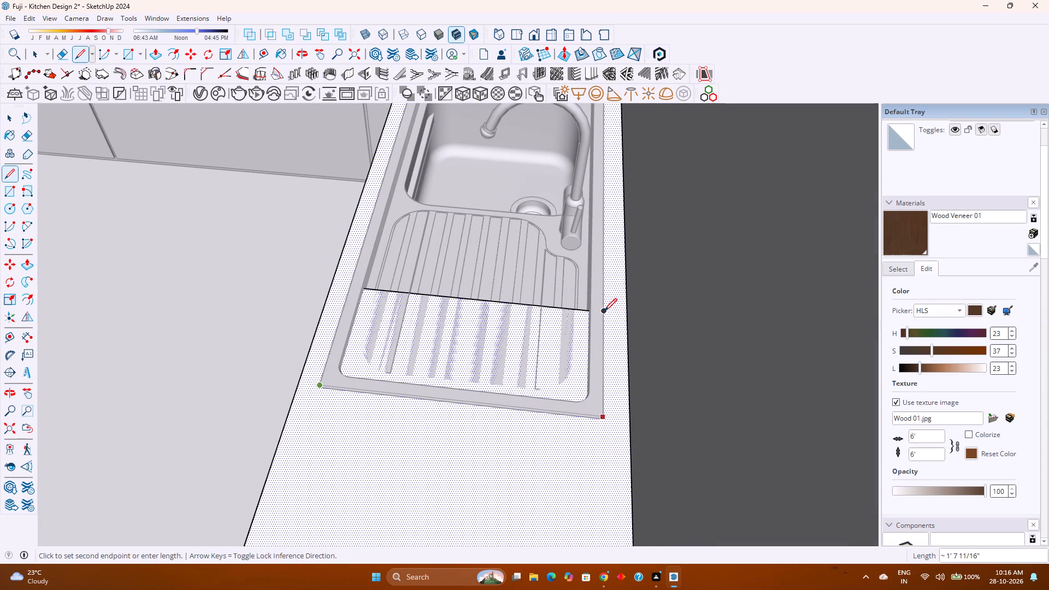
click(604, 310)
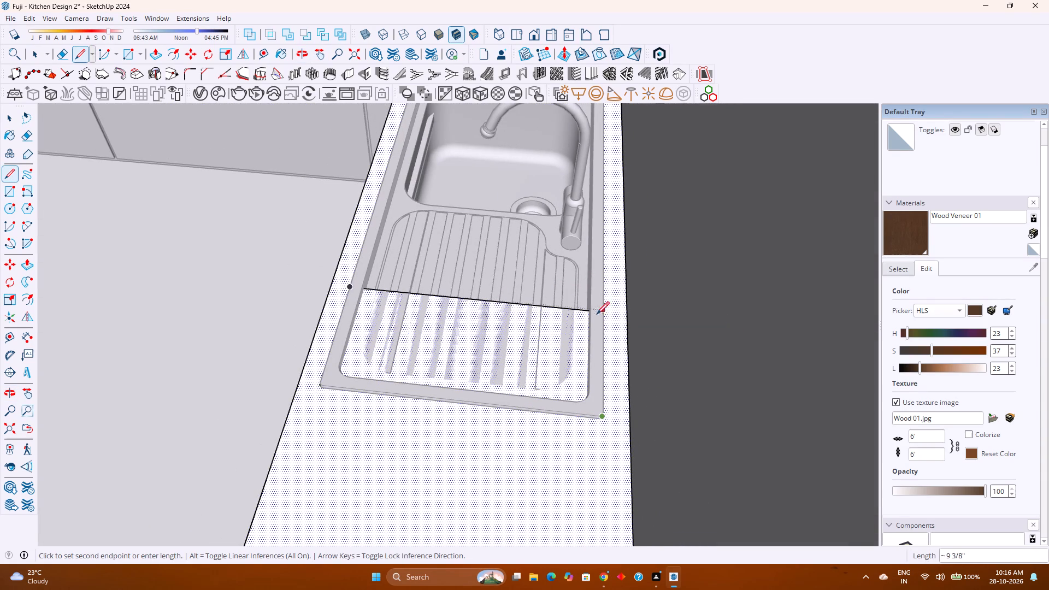
key(Escape)
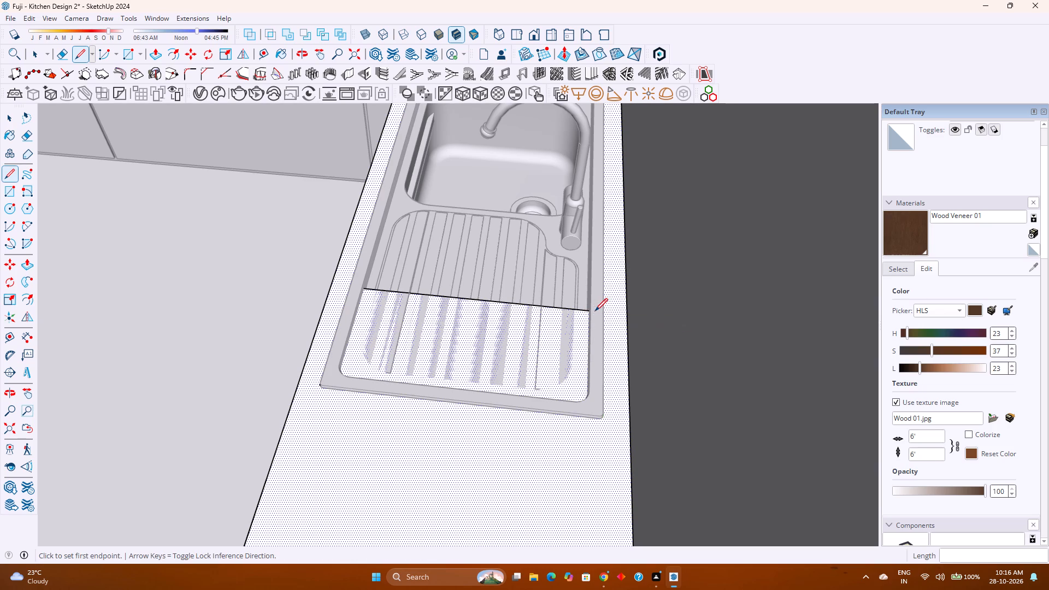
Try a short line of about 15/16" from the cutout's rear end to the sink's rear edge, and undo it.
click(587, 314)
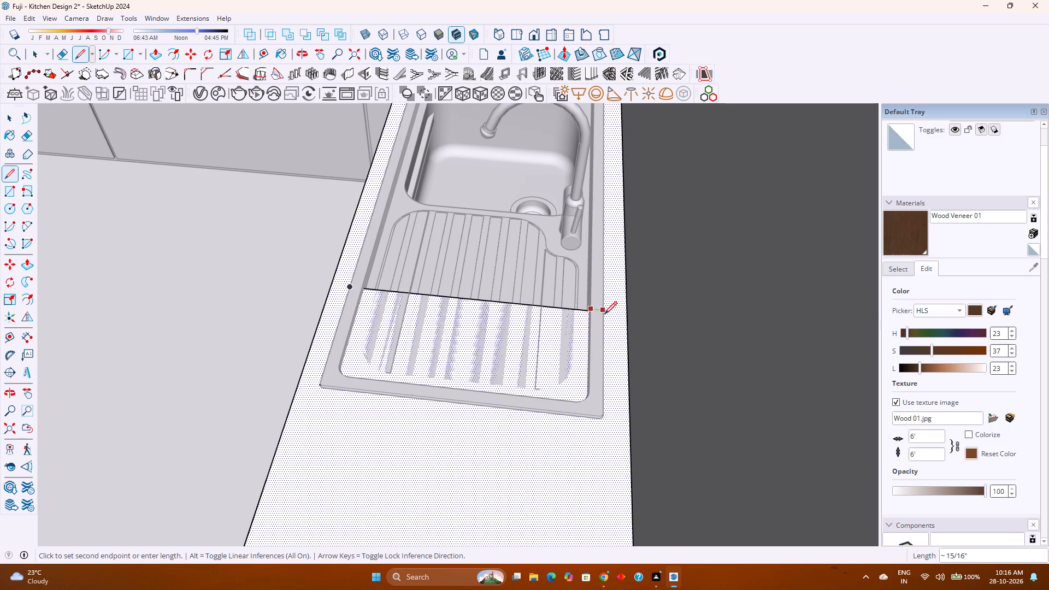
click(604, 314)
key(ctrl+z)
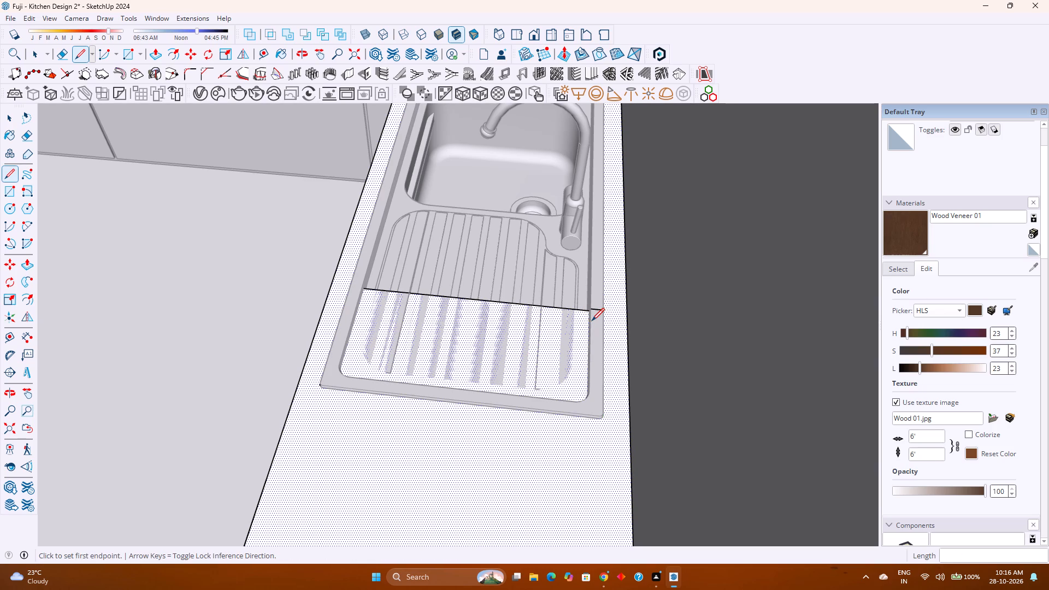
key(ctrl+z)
Leave the countertop group and hide the Kitchen+Sink component.
key(space)
scroll(564, 329, up, 2)
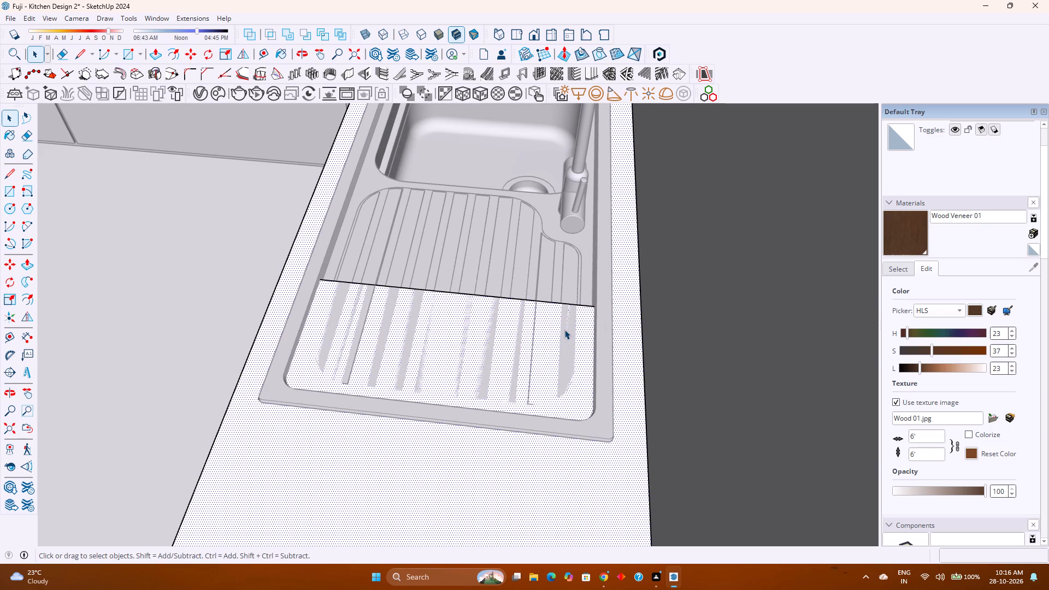
click(442, 409)
key(Escape)
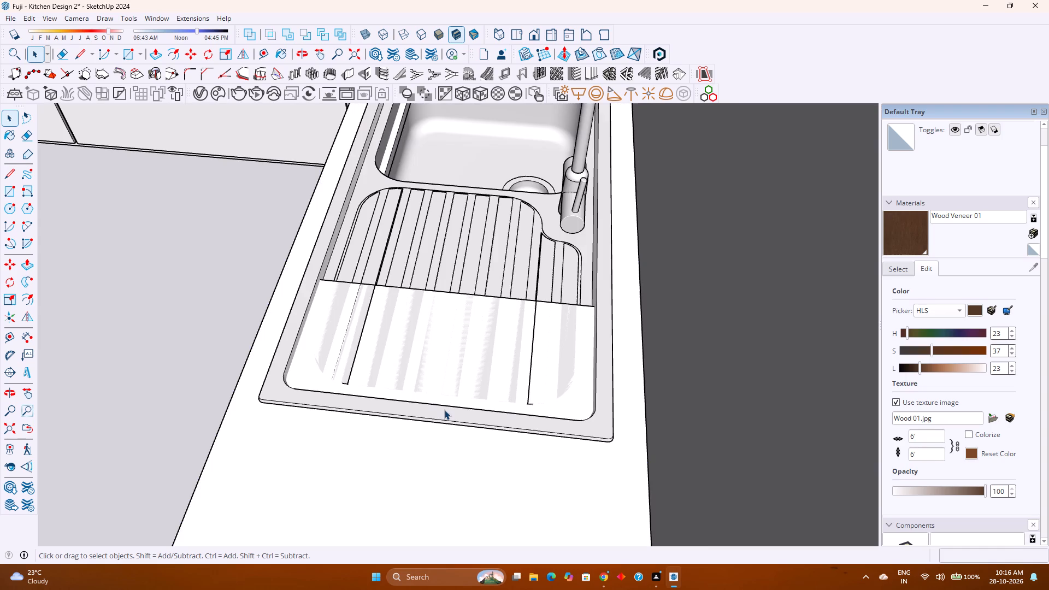
click(446, 413)
right_click(446, 413)
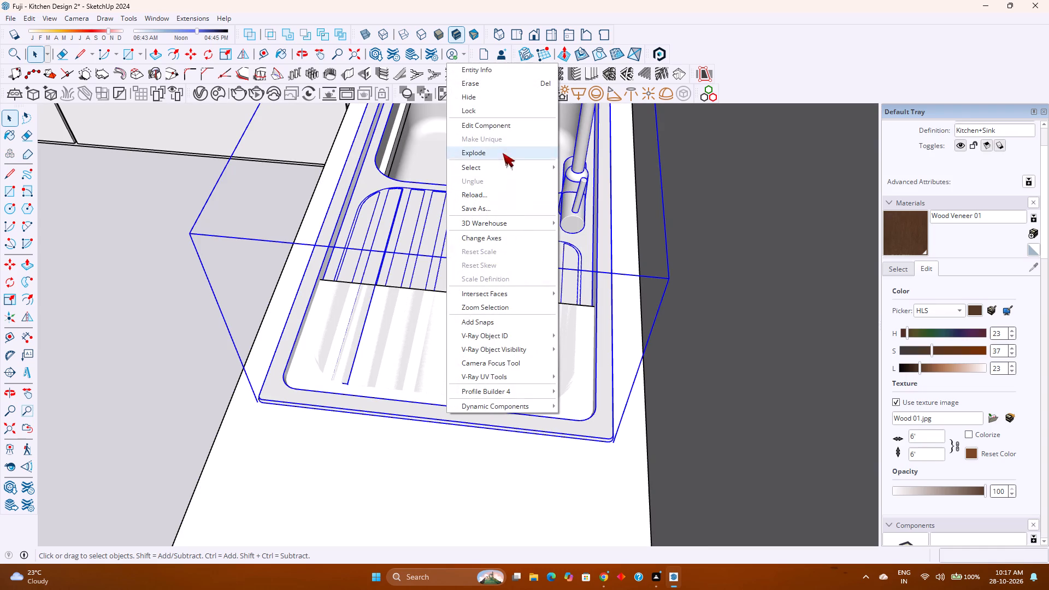
click(468, 96)
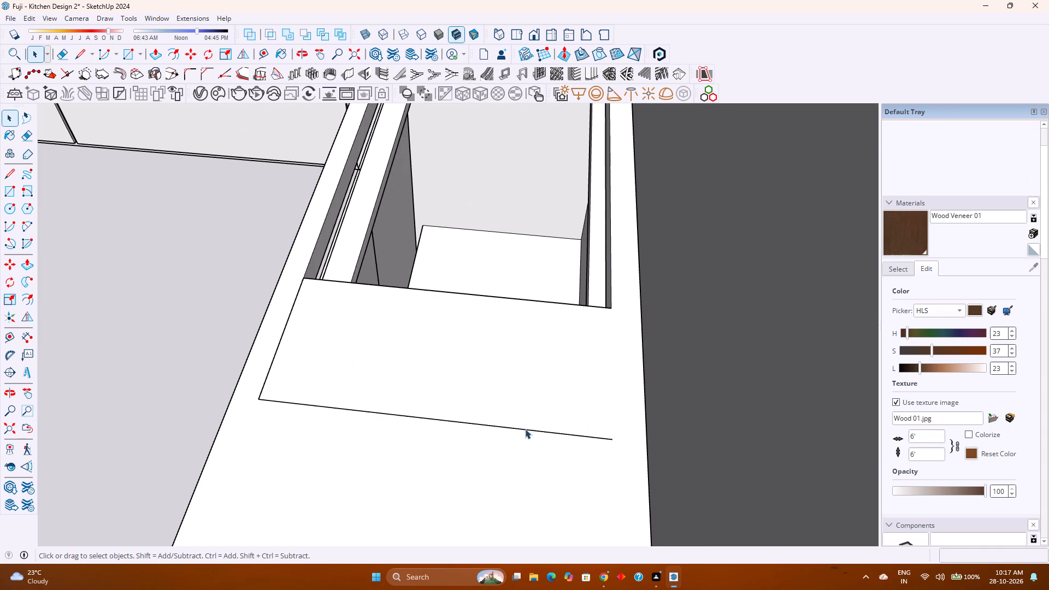
Inside the countertop group, close the drainboard outline with a line about 9 3/8" from the cutout's rear corner to the open end of the outline.
double_click(529, 417)
key(l)
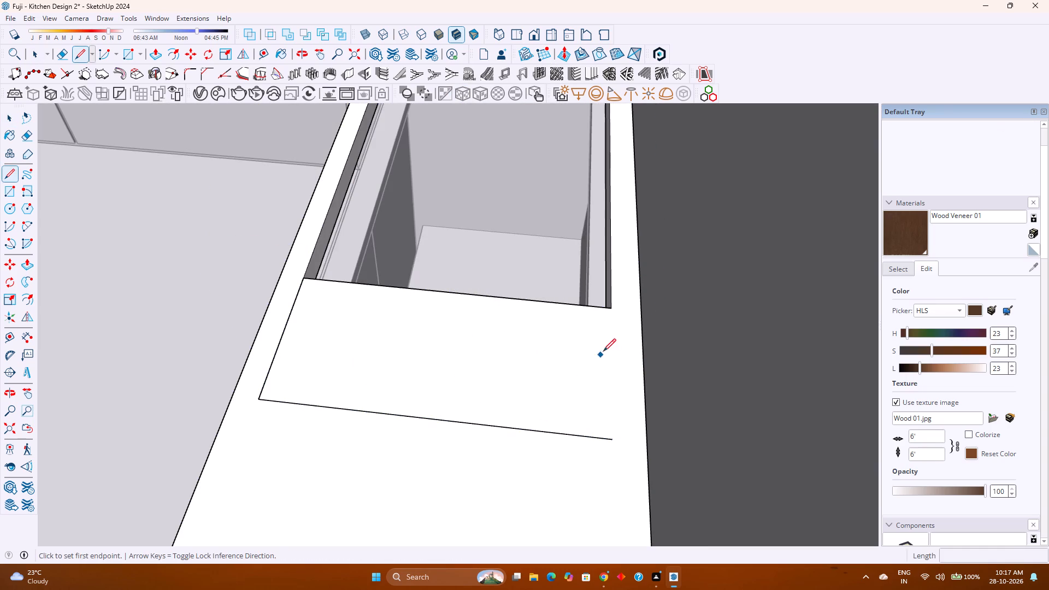
key(space)
double_click(579, 356)
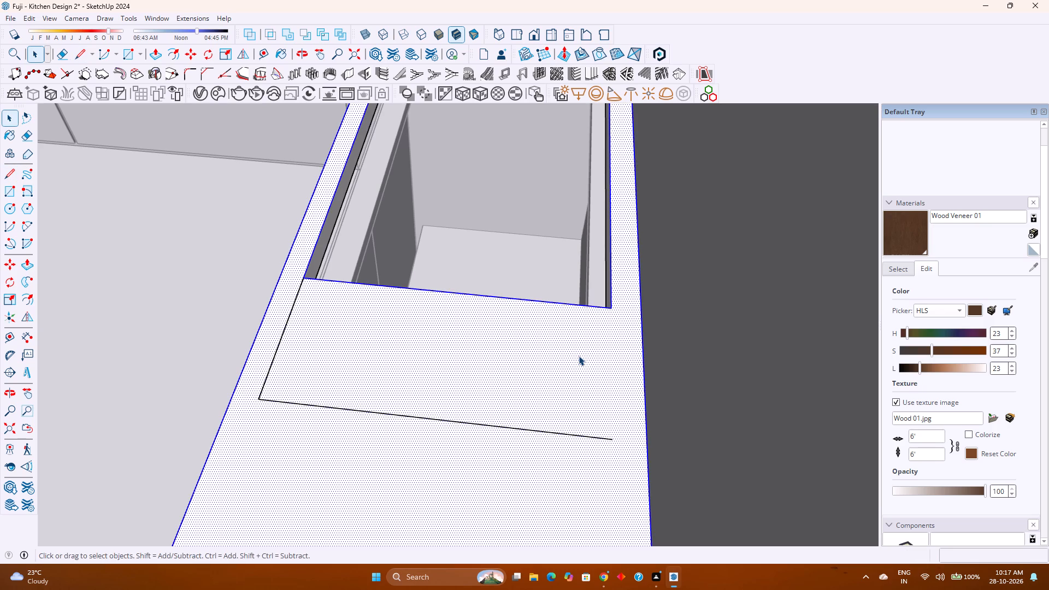
key(l)
click(612, 309)
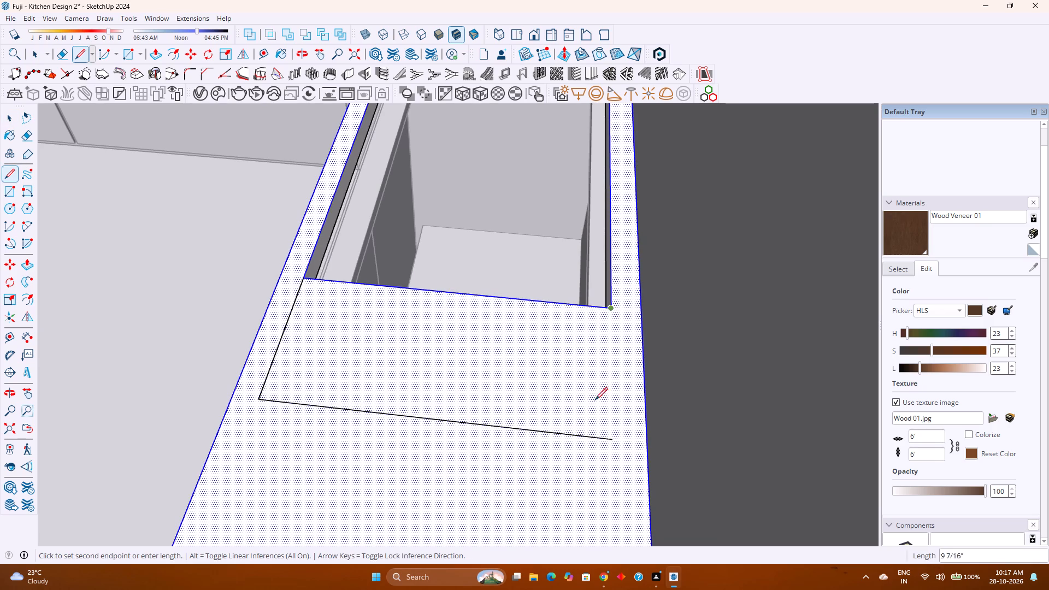
click(612, 439)
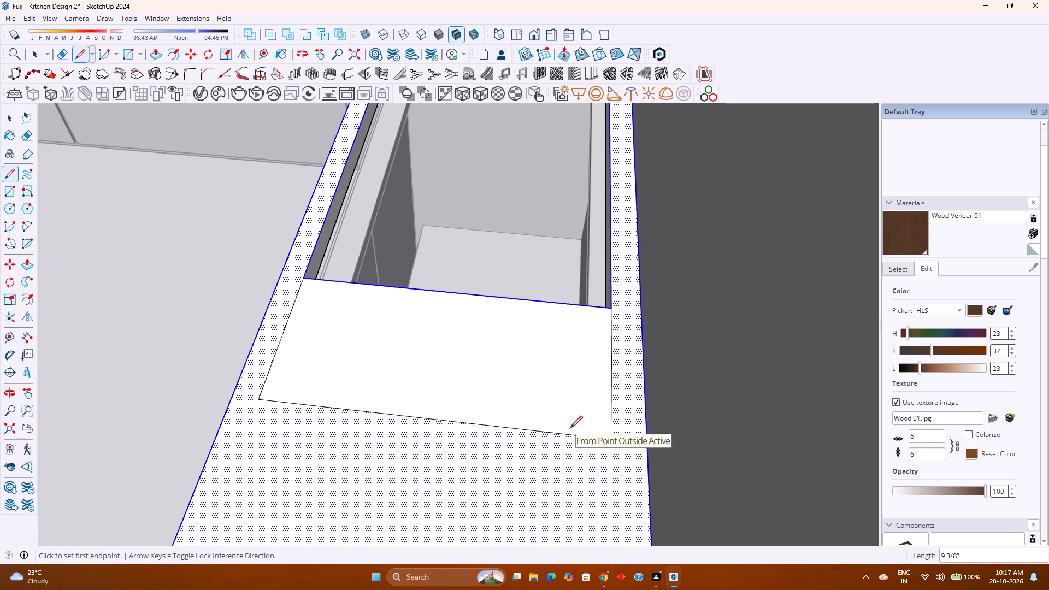
key(Escape)
Push/Pull the rectangular drainboard face down 0.25" into the countertop, and repeat the same push once.
key(p)
click(542, 373)
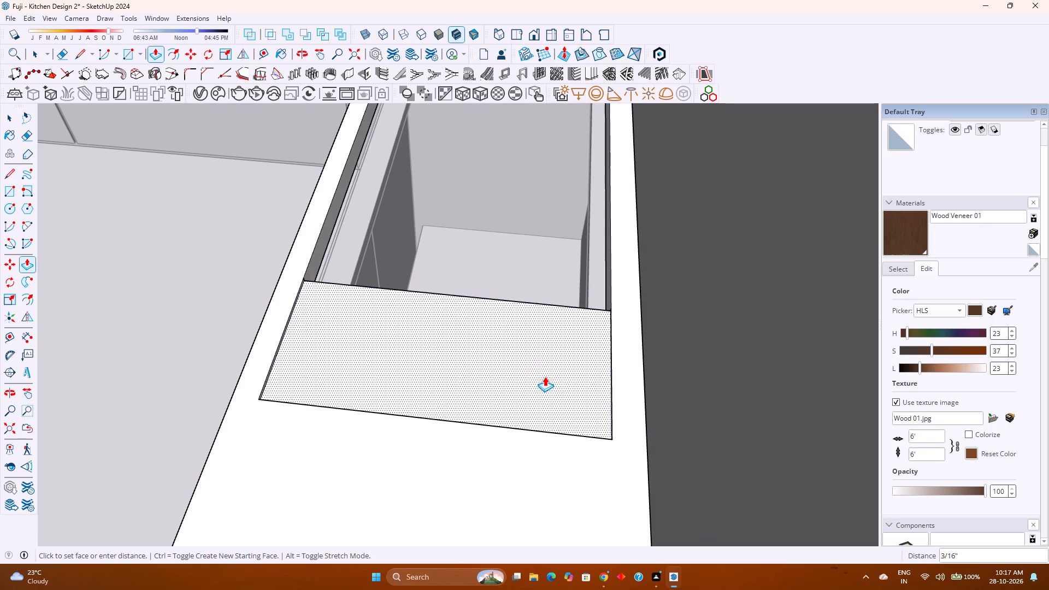
text(0.25)
key(Return)
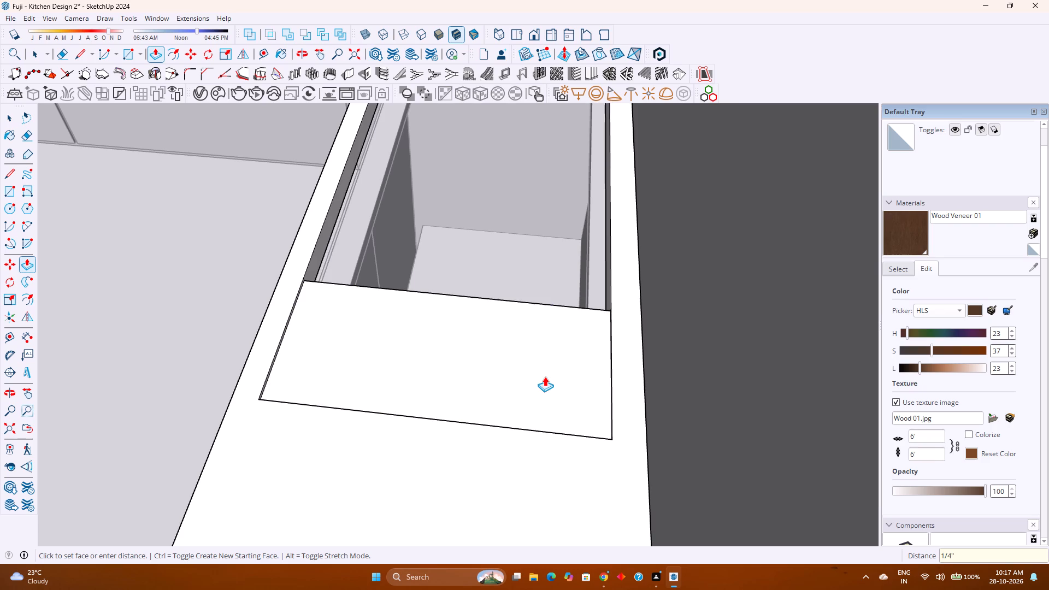
double_click(545, 376)
Erase the short vertical edges where the drainboard recess meets the cutout's front and rear inner faces, and leave the countertop group.
middle_drag(529, 386, 561, 366)
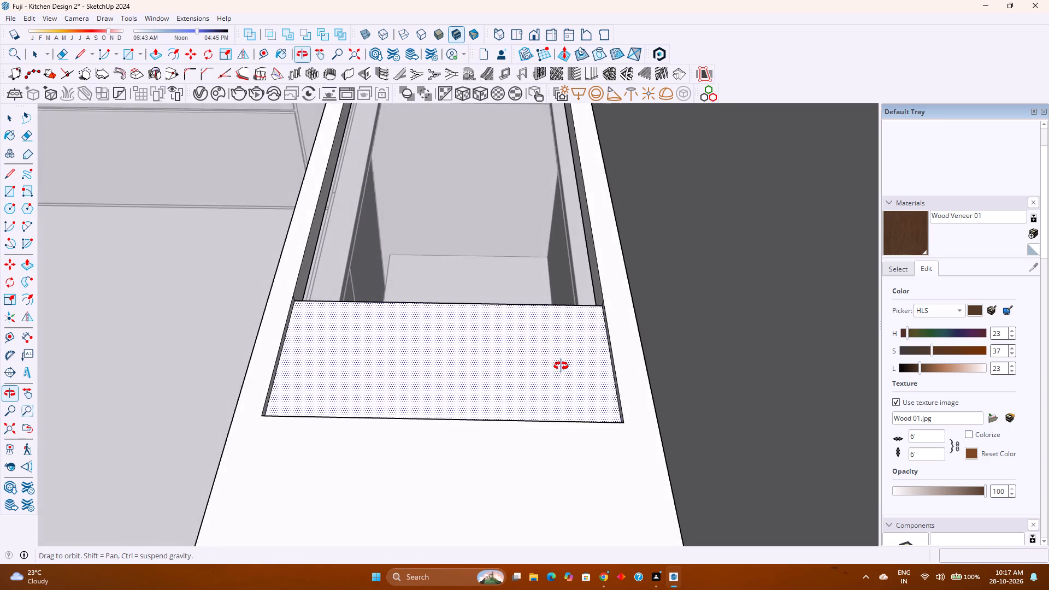
middle_drag(561, 366, 531, 365)
scroll(345, 297, up, 7)
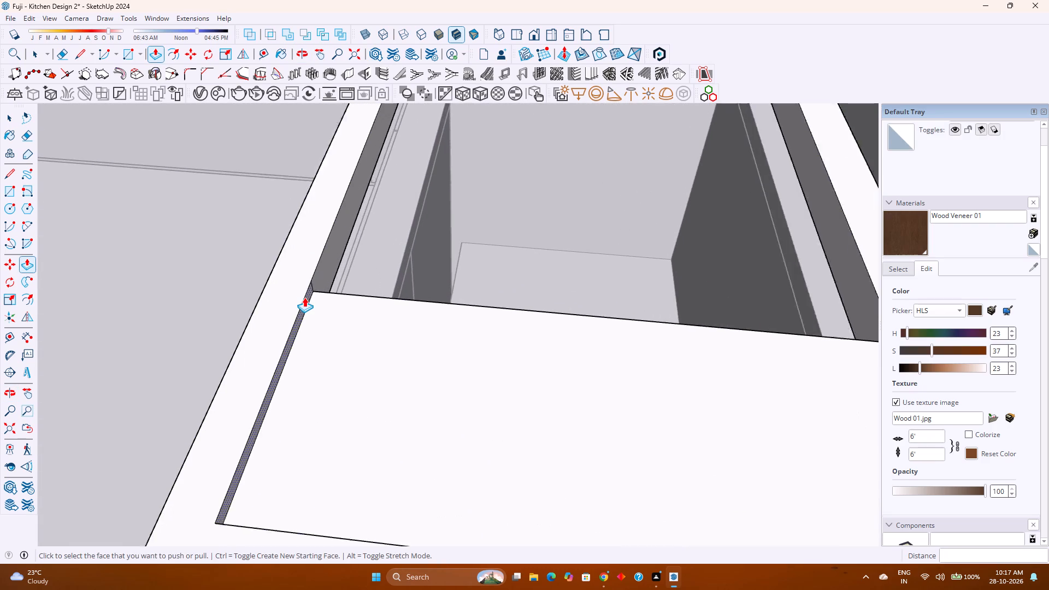
scroll(304, 297, up, 1)
key(e)
scroll(314, 287, up, 4)
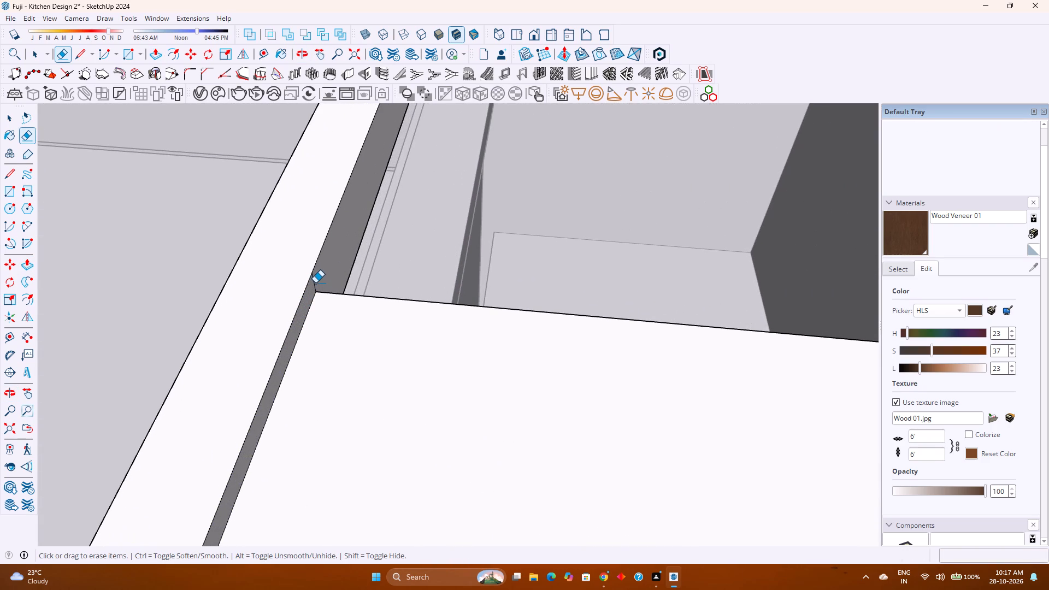
click(314, 282)
scroll(314, 282, down, 7)
shift+middle_drag(515, 328, 424, 328)
middle_drag(424, 332, 443, 339)
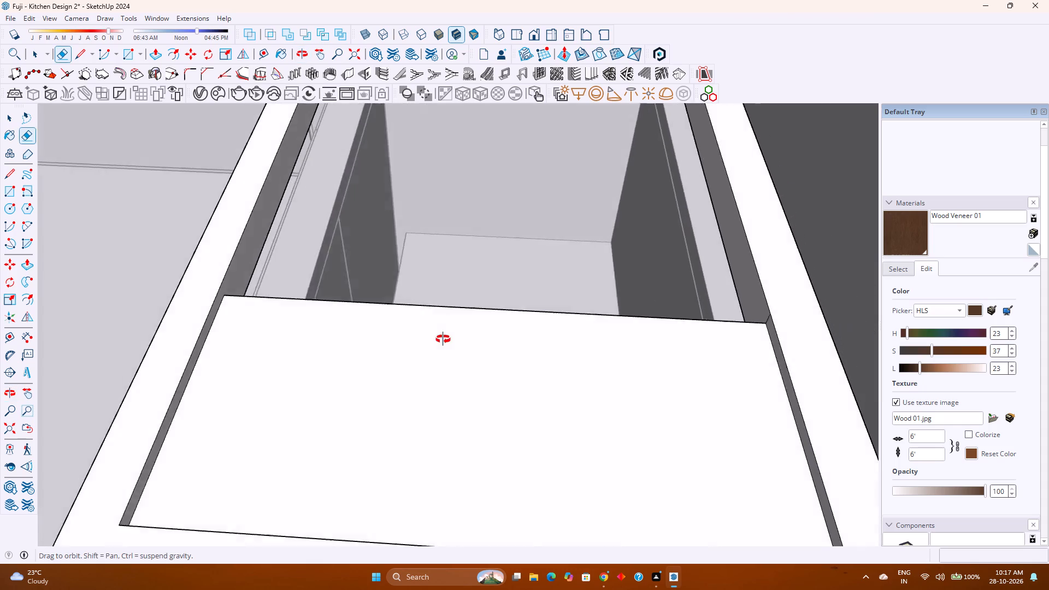
middle_drag(443, 339, 468, 343)
middle_click(468, 343)
scroll(765, 305, up, 4)
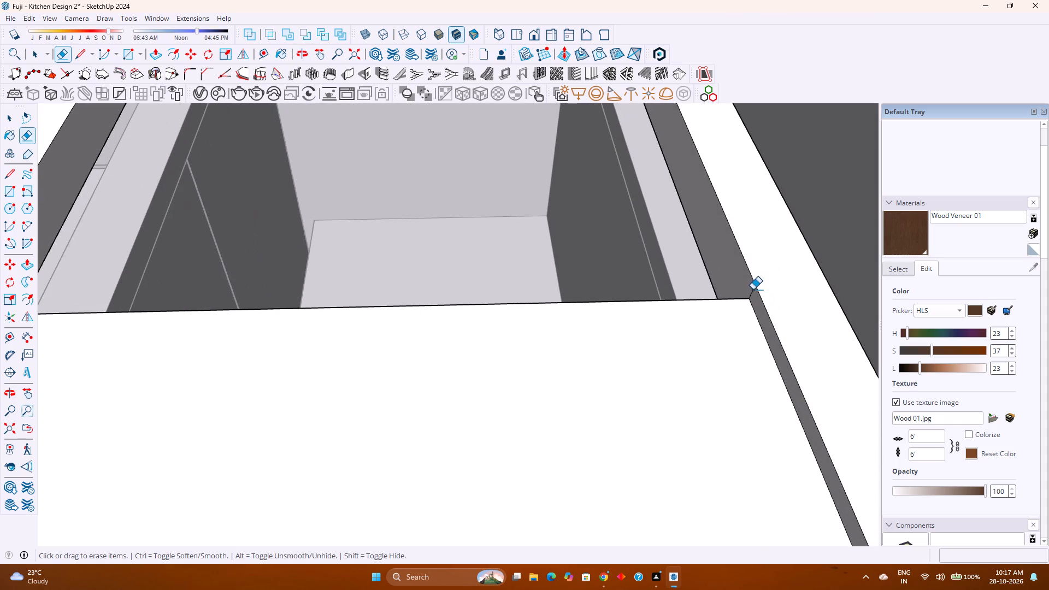
click(751, 291)
key(space)
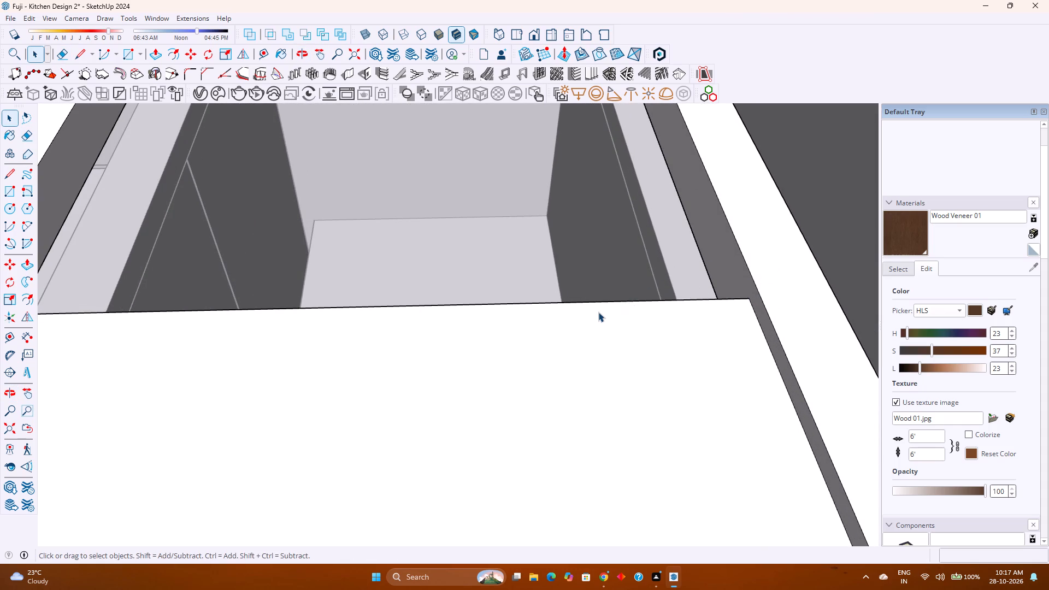
scroll(598, 312, down, 8)
key(Escape)
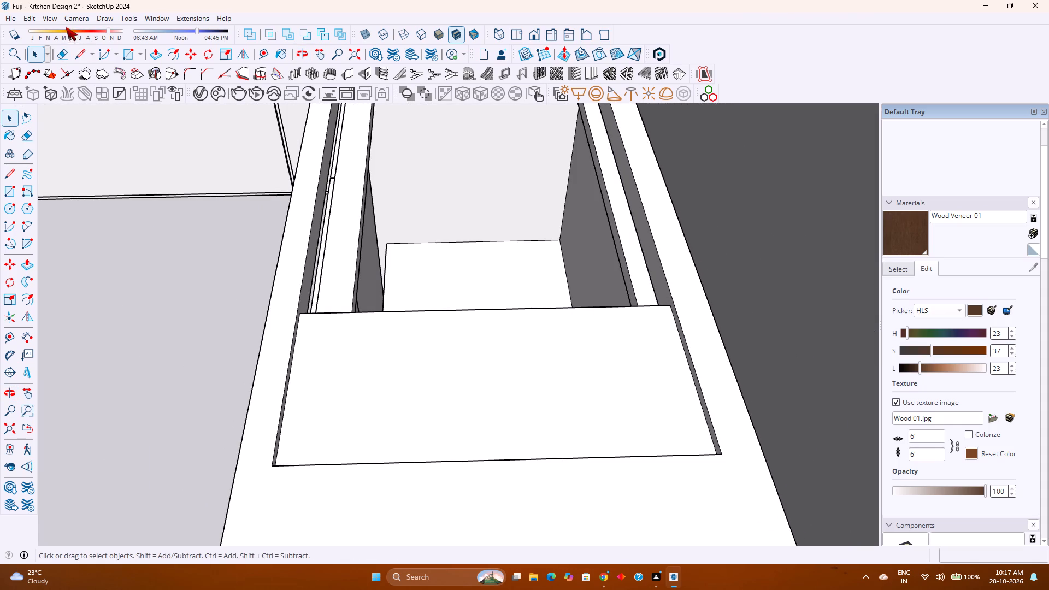
Unhide the Kitchen+Sink component over the recessed countertop.
click(354, 214)
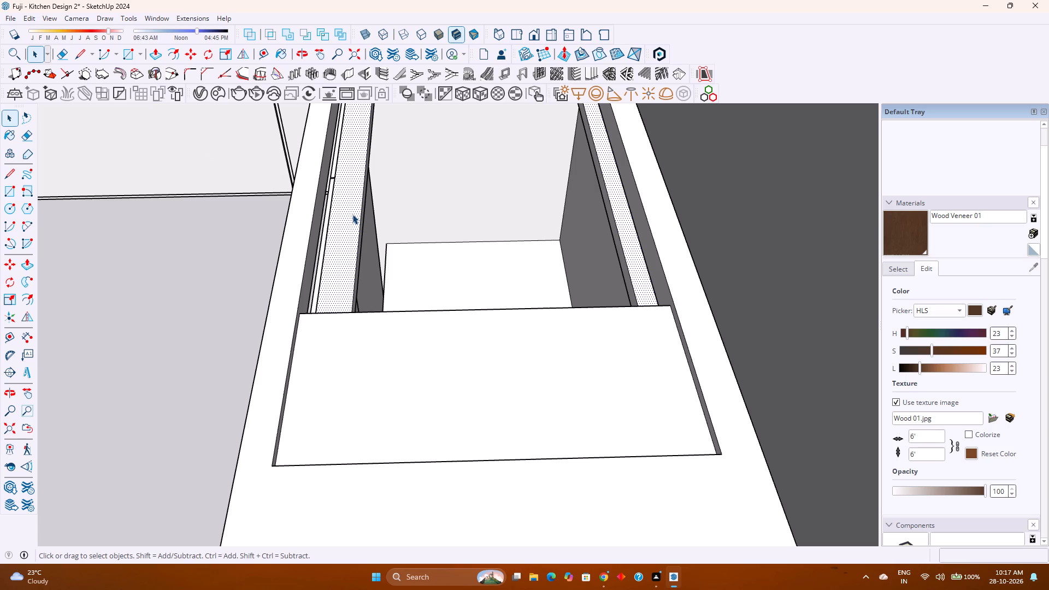
click(26, 23)
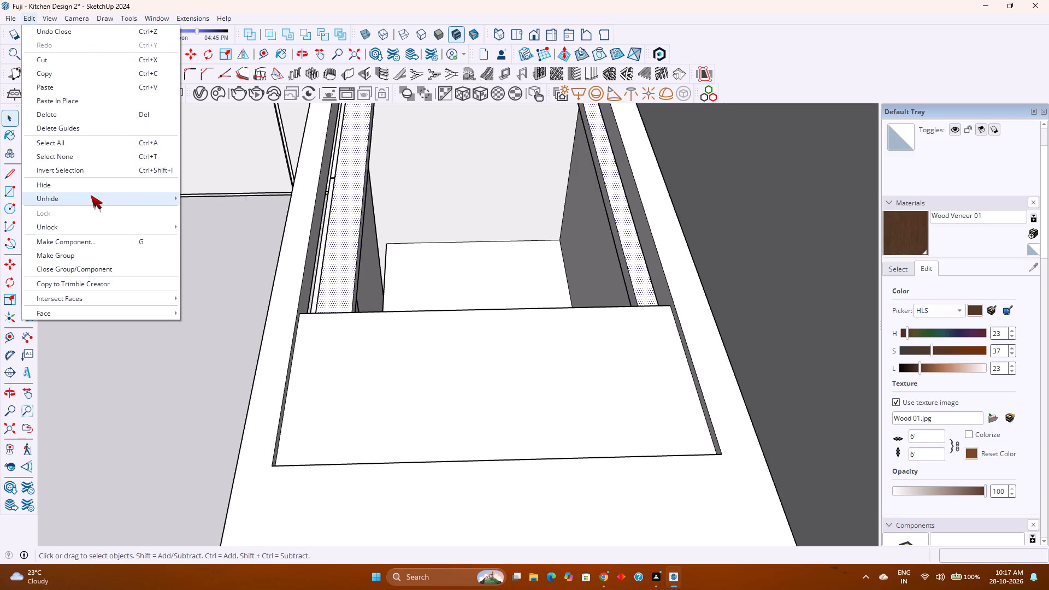
click(210, 214)
Examine the sink's fit in the countertop from several angles, close up and with the surrounding cabinets.
middle_drag(325, 319, 494, 333)
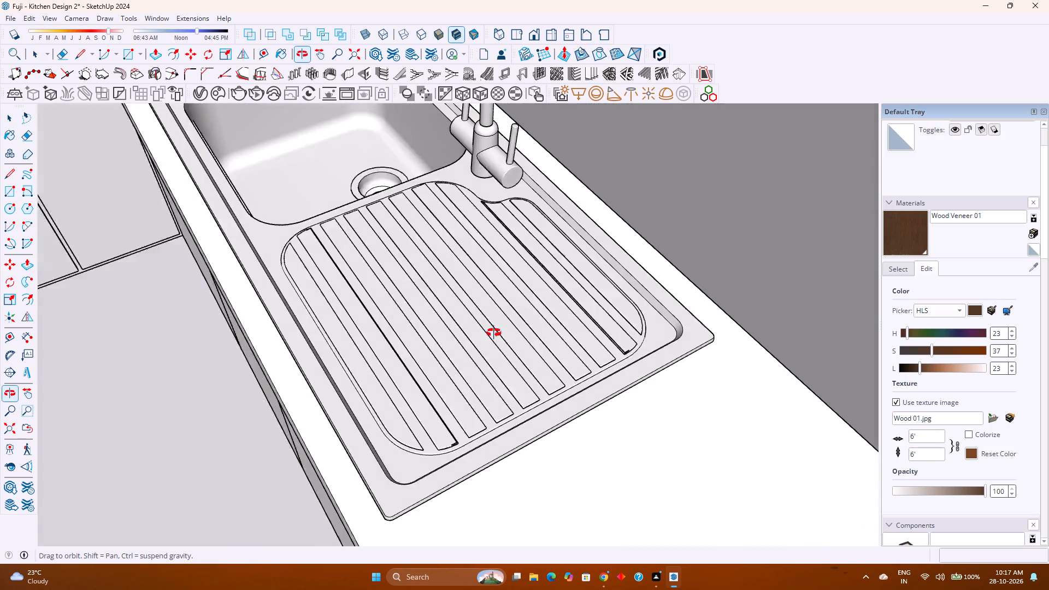
middle_drag(494, 333, 500, 333)
middle_click(500, 333)
scroll(500, 332, down, 1)
middle_drag(323, 347, 538, 314)
scroll(540, 313, down, 4)
middle_drag(382, 310, 448, 307)
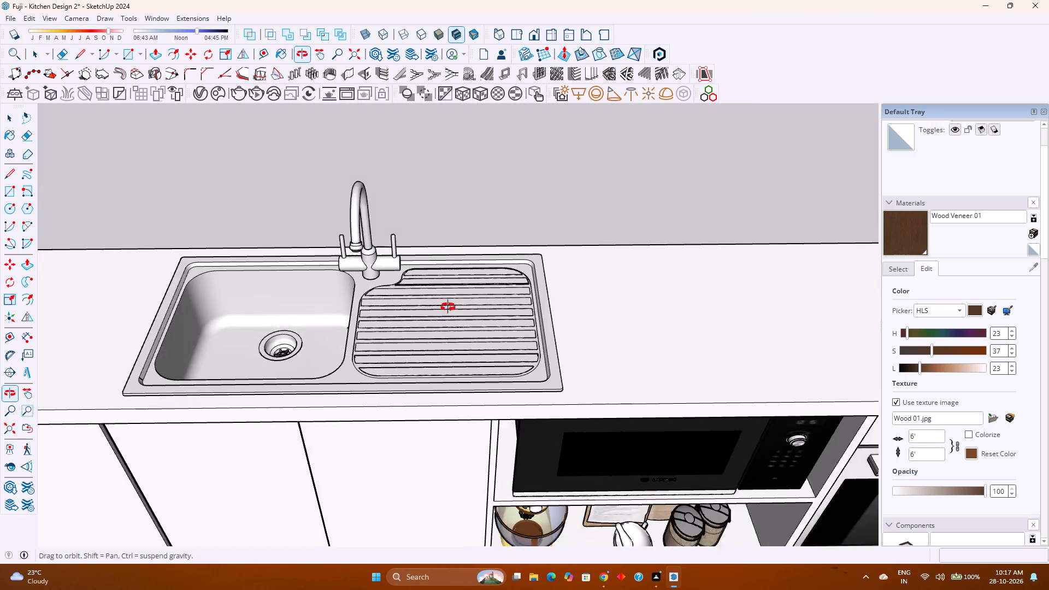
middle_drag(448, 307, 540, 307)
shift+middle_drag(313, 350, 460, 288)
scroll(375, 259, up, 3)
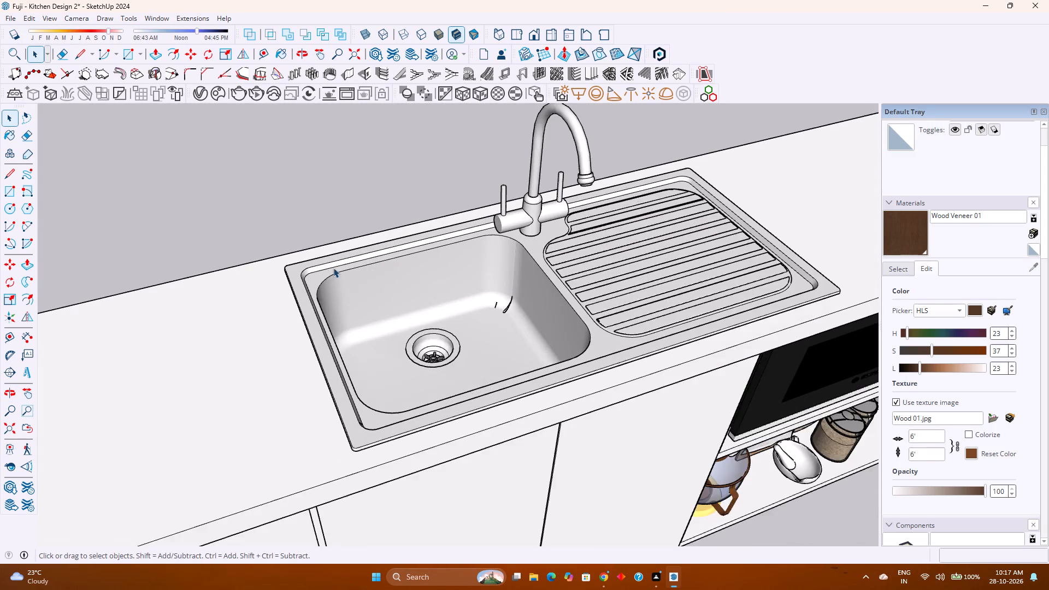
scroll(333, 268, up, 8)
scroll(387, 296, up, 2)
middle_drag(388, 297, 342, 284)
scroll(346, 283, down, 4)
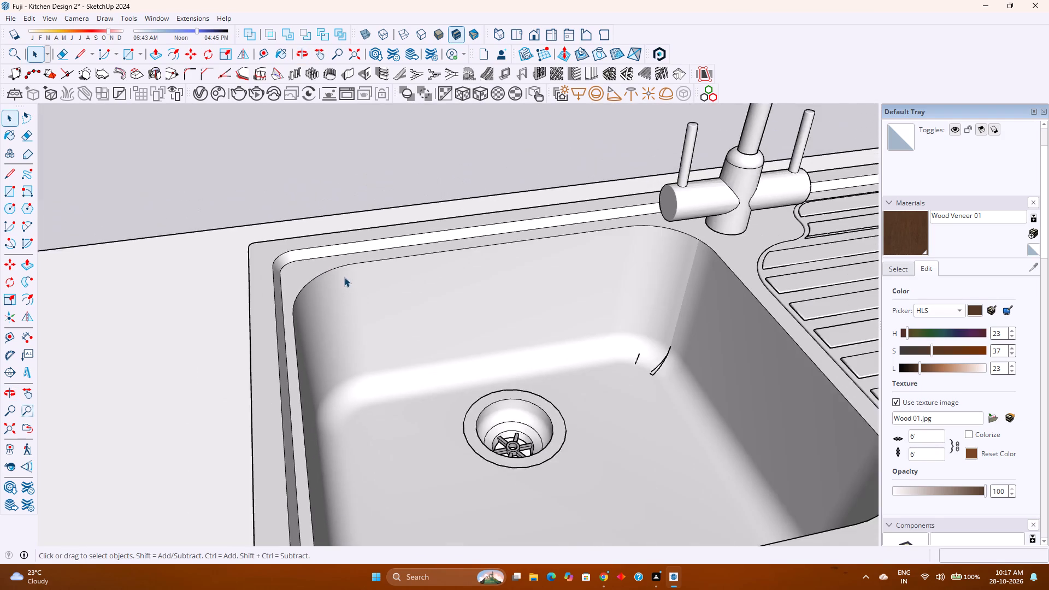
scroll(344, 277, down, 11)
scroll(524, 346, up, 2)
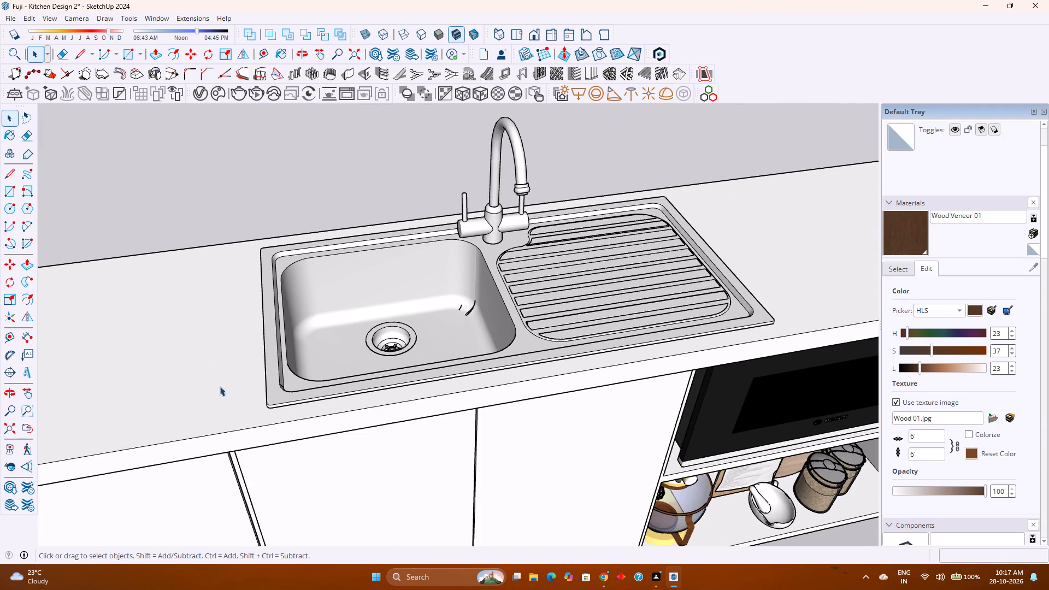
middle_drag(221, 377, 187, 253)
scroll(359, 335, down, 11)
middle_drag(372, 368, 348, 341)
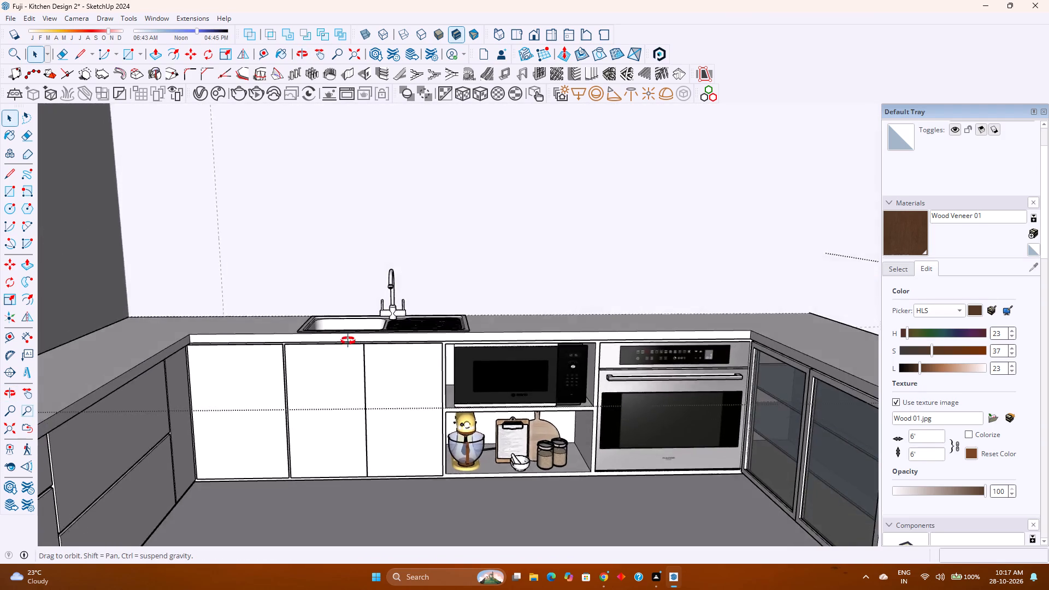
middle_drag(348, 341, 343, 374)
middle_click(343, 374)
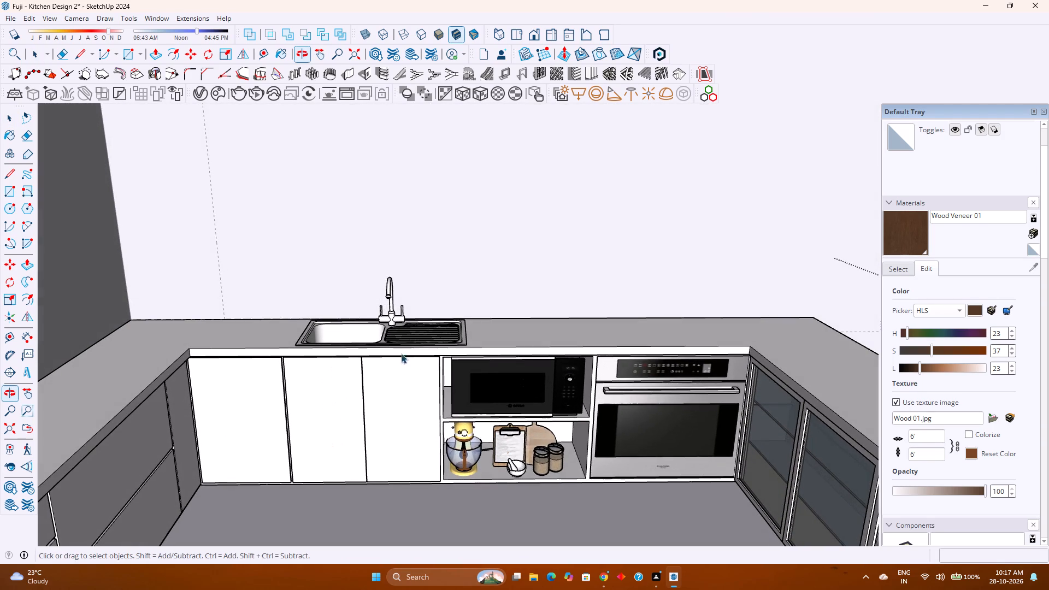
Inspect how the basin and drainboard slats are nested inside the Kitchen+Sink component, and leave the component.
click(417, 339)
scroll(394, 337, up, 4)
double_click(394, 337)
scroll(383, 333, up, 2)
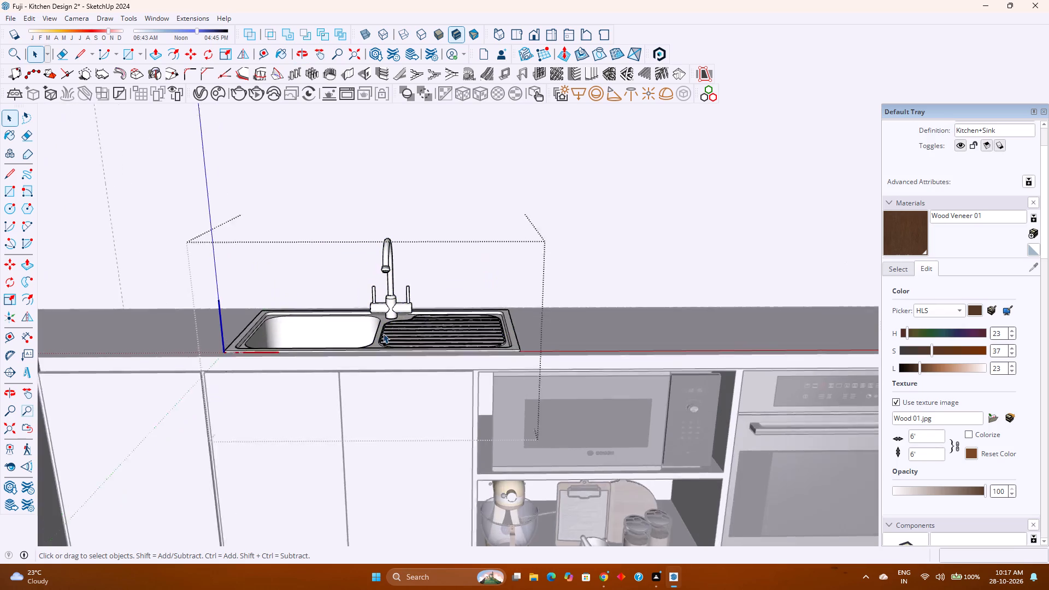
scroll(383, 333, up, 1)
middle_drag(383, 336, 385, 443)
middle_click(385, 443)
double_click(376, 329)
click(384, 329)
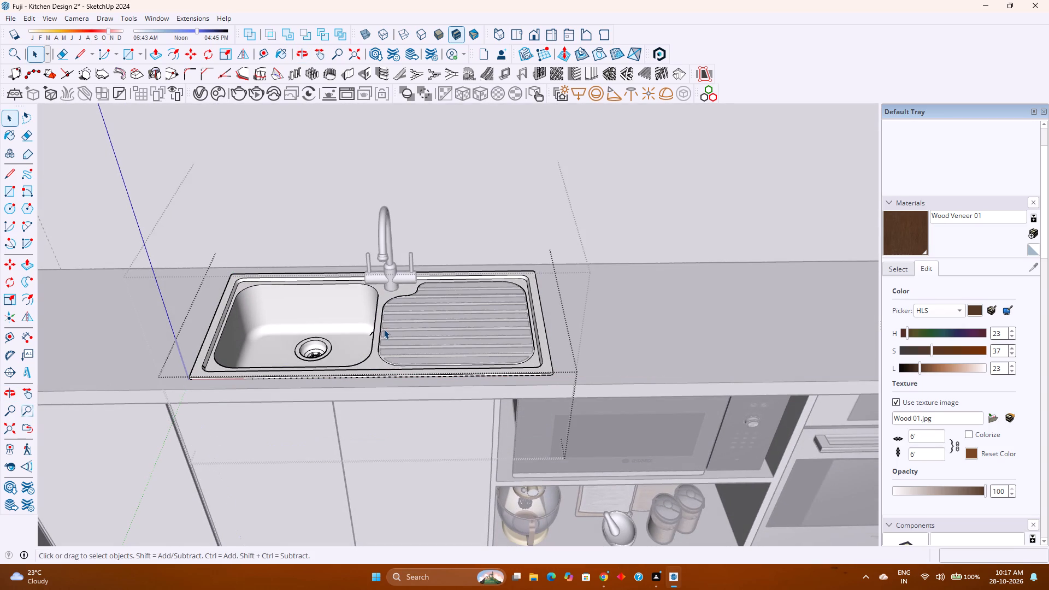
click(388, 371)
click(384, 364)
scroll(404, 363, up, 3)
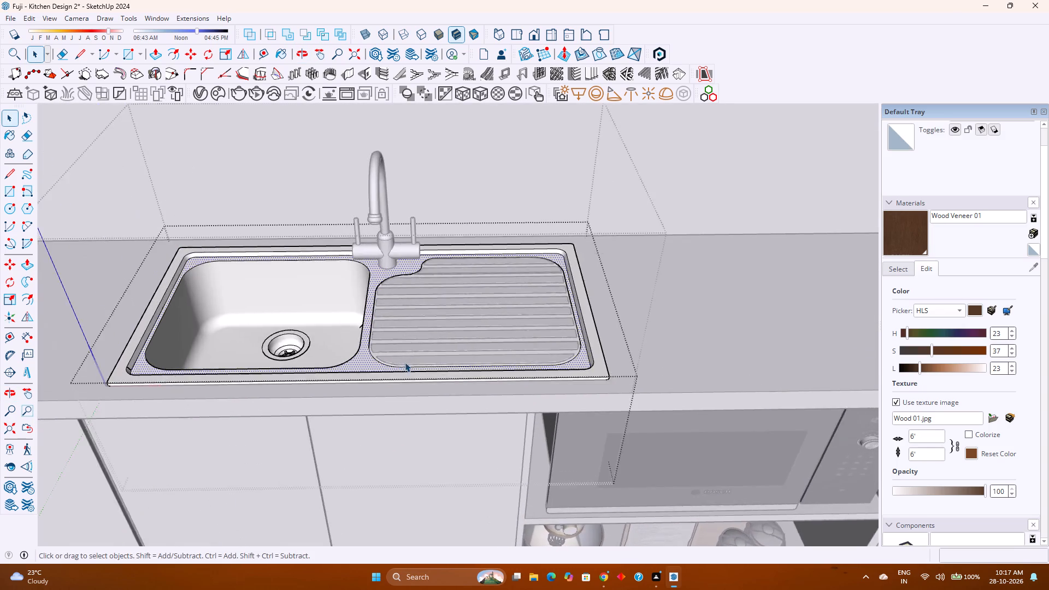
middle_drag(405, 363, 361, 424)
key(Escape)
click(447, 337)
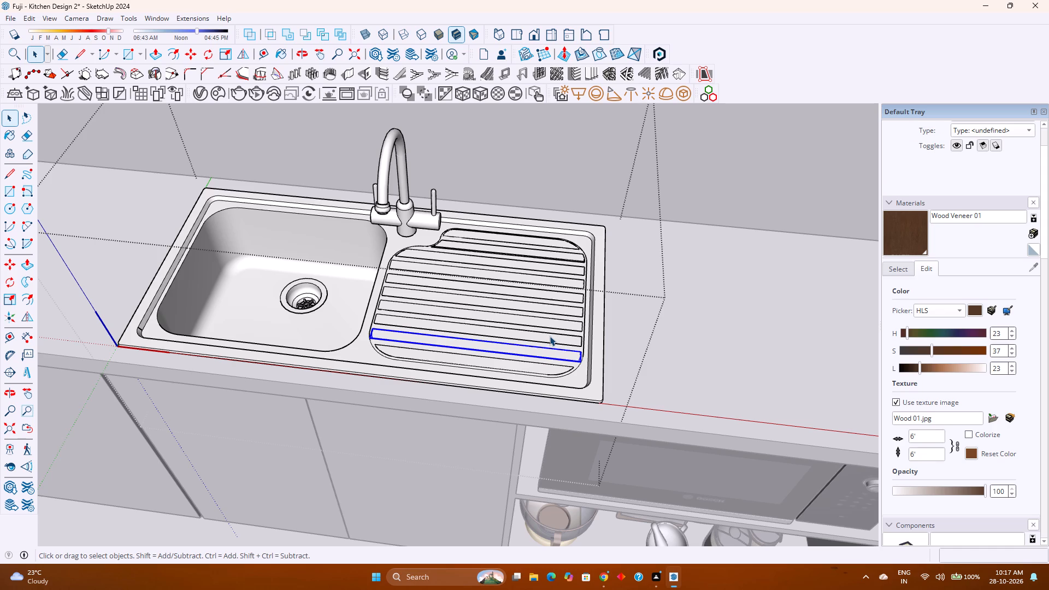
key(Escape)
scroll(544, 349, down, 4)
middle_drag(519, 385, 542, 317)
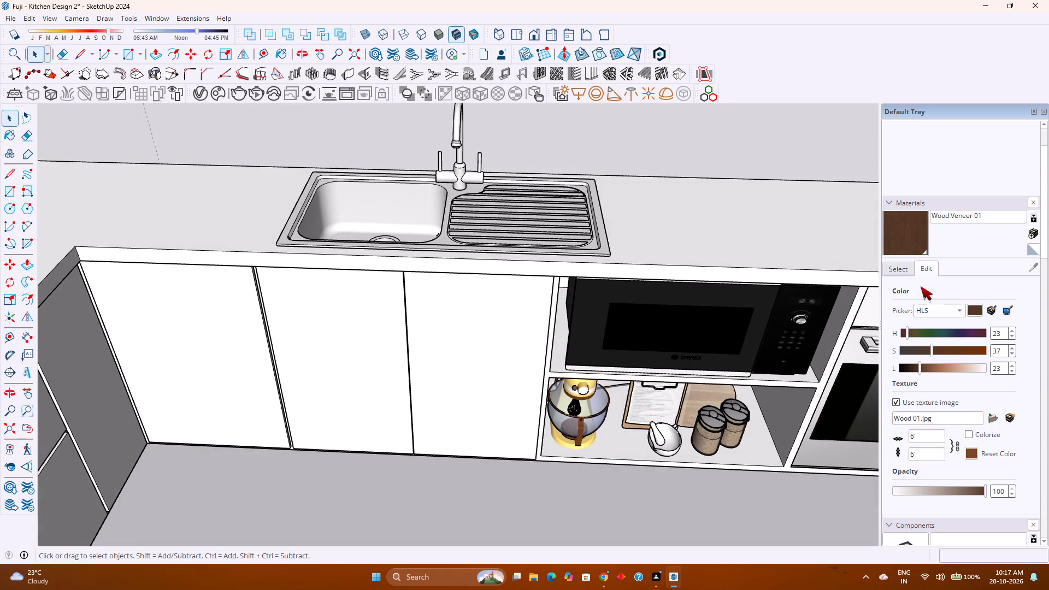
Switch the materials library to the Metal collection.
click(901, 269)
click(933, 282)
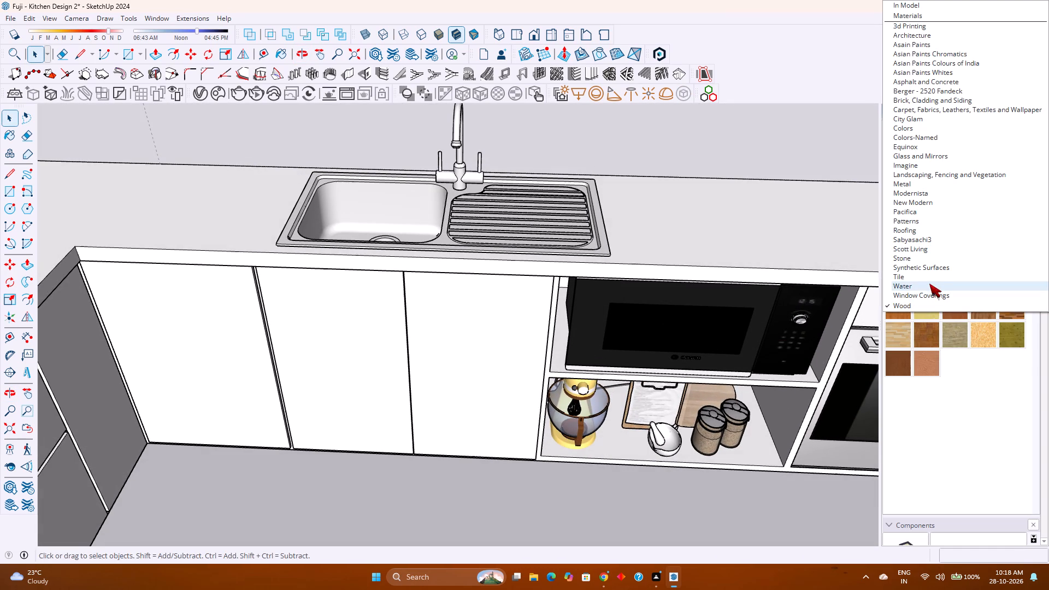
click(906, 186)
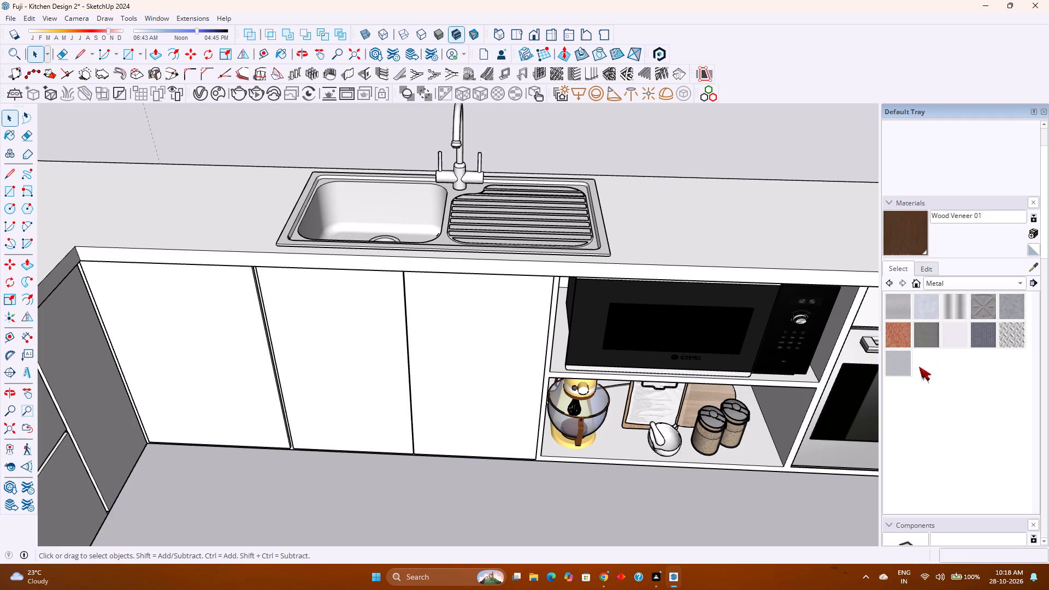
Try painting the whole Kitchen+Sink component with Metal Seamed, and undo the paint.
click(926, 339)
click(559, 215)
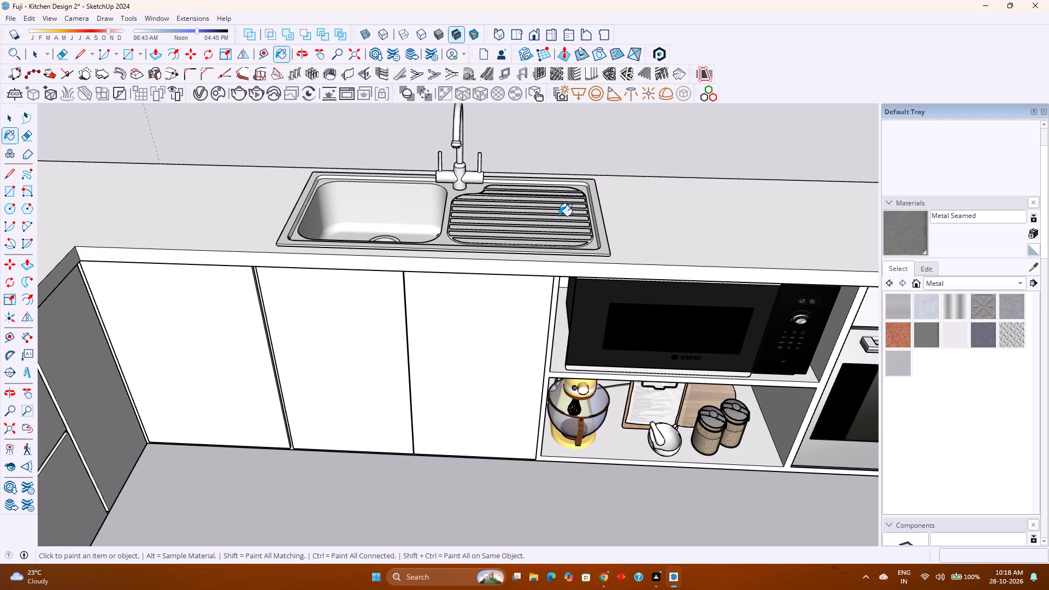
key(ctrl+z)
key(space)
Inside the Kitchen+Sink component, select the basin and rim group and paint it with Metal Seamed.
double_click(559, 216)
click(559, 216)
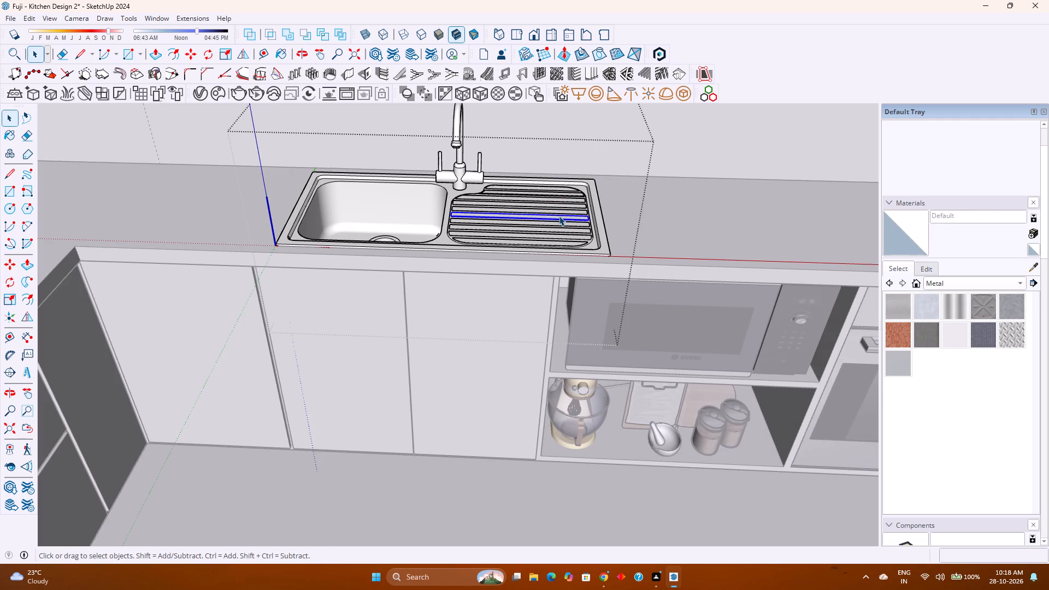
triple_click(559, 216)
double_click(559, 216)
key(Escape)
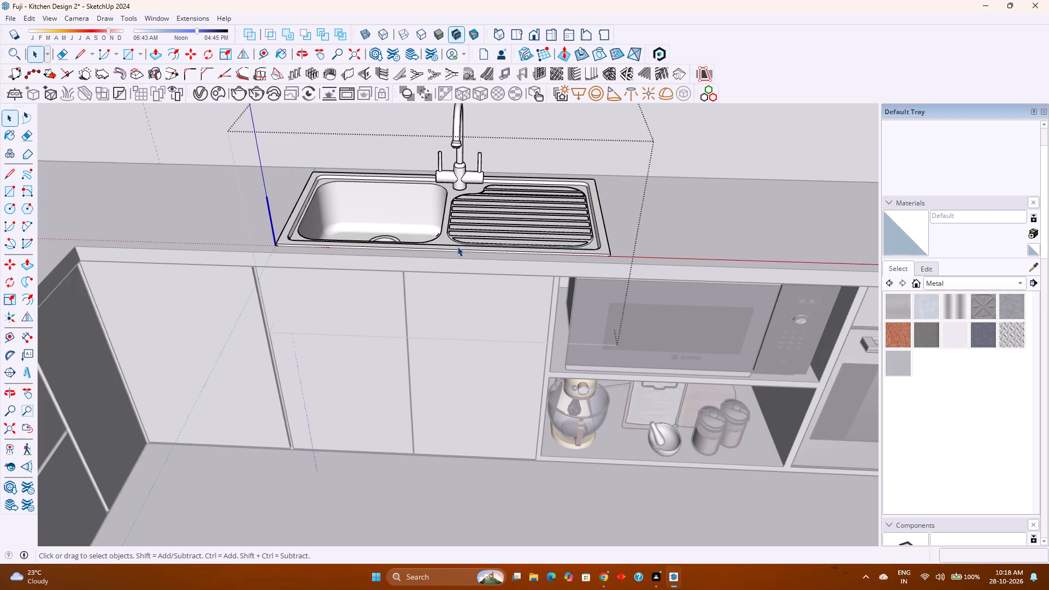
double_click(453, 243)
click(453, 243)
key(Escape)
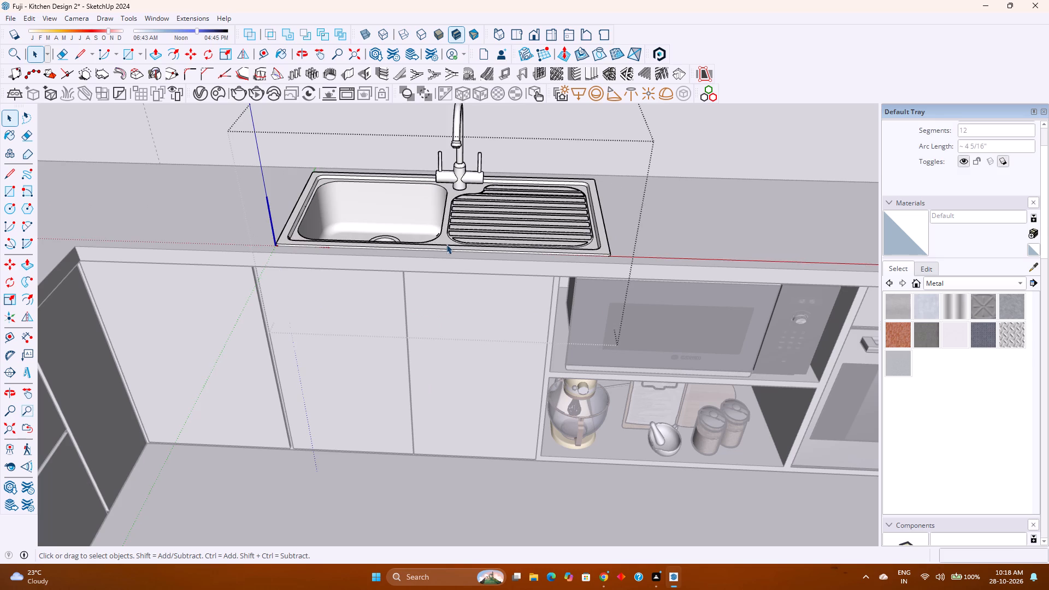
double_click(446, 244)
key(Escape)
click(446, 244)
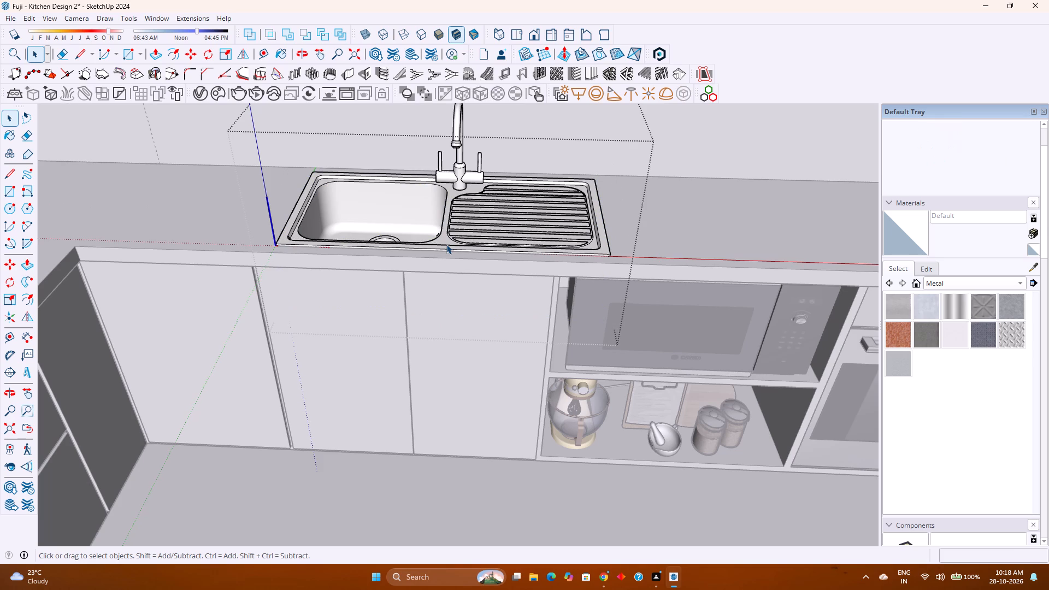
click(444, 243)
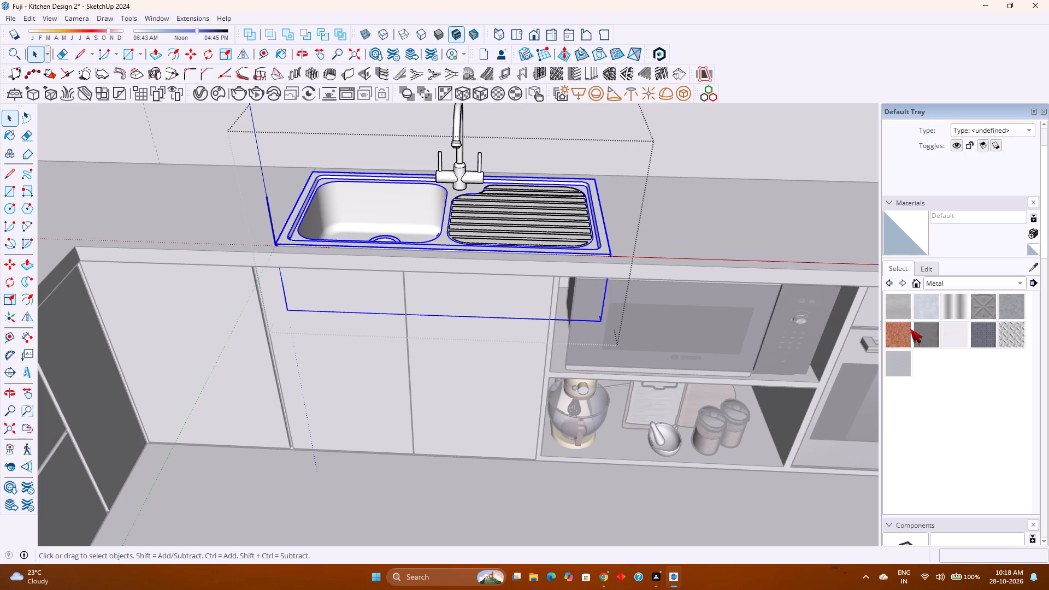
click(920, 335)
click(438, 240)
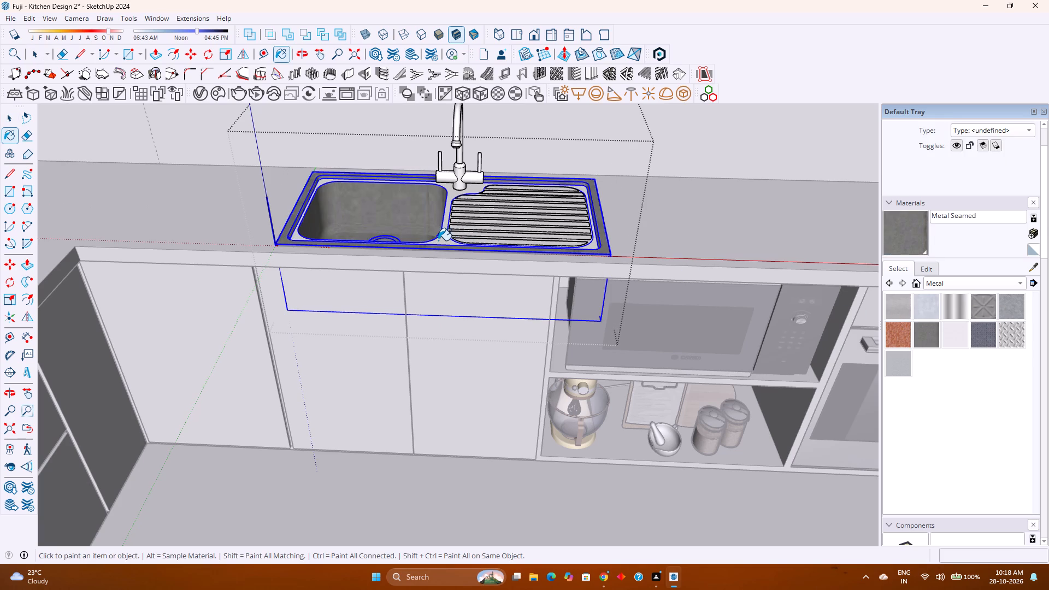
Inside the basin group, paint the flat face around the bowl and drainboard with Metal Seamed, and leave the group.
scroll(440, 243, up, 6)
middle_drag(441, 243, 520, 349)
middle_click(520, 349)
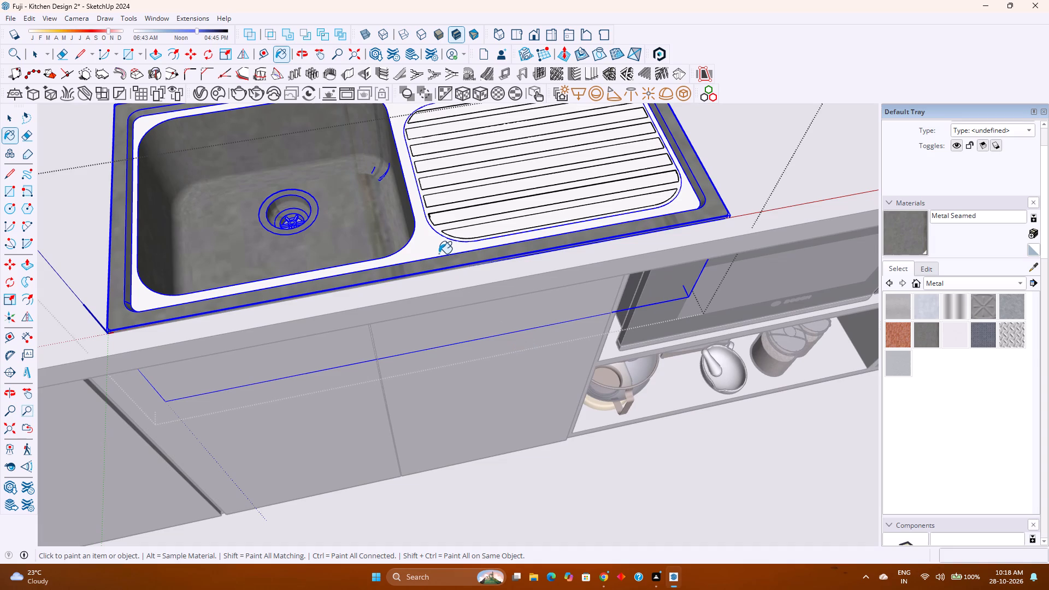
double_click(431, 249)
key(space)
click(430, 247)
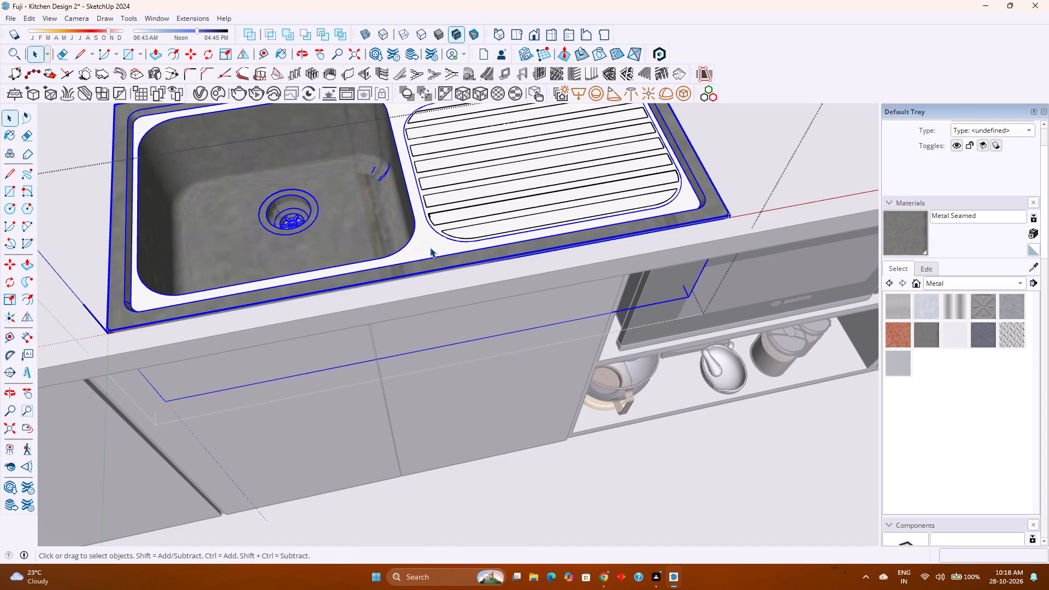
double_click(439, 267)
click(433, 251)
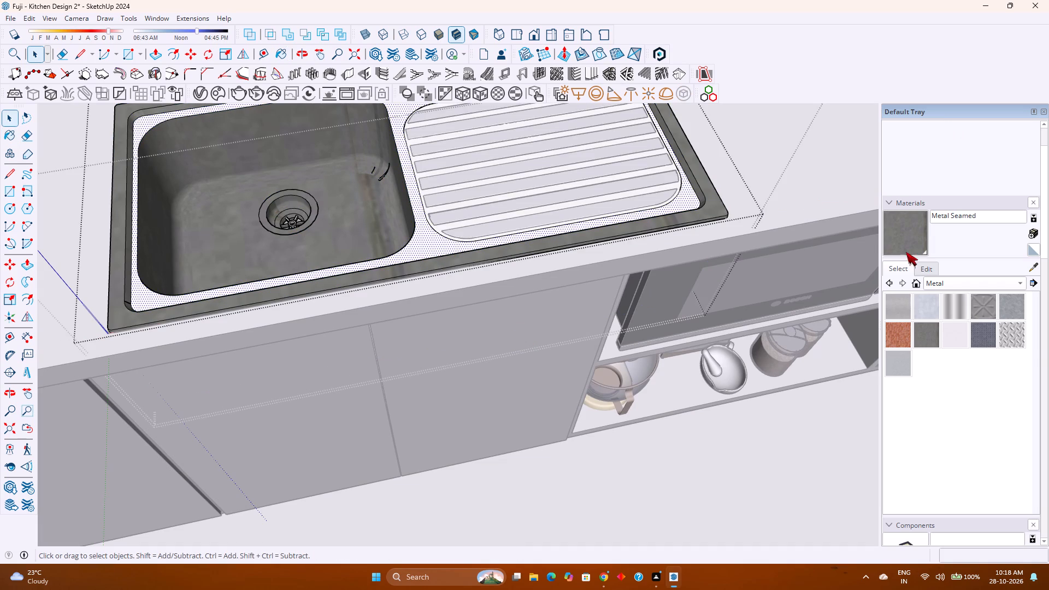
click(922, 243)
click(437, 243)
scroll(437, 243, down, 2)
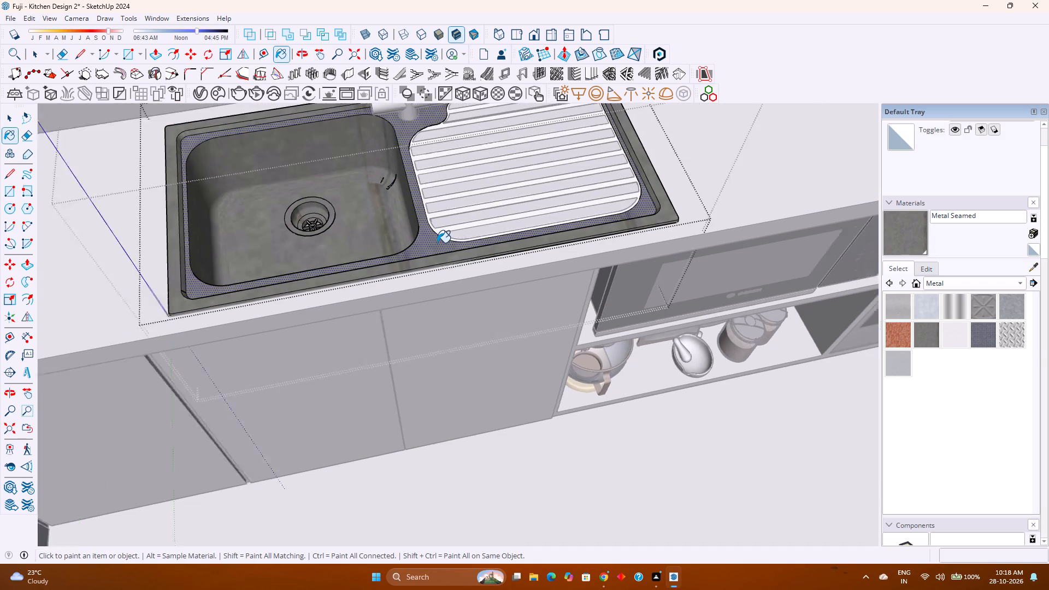
scroll(437, 243, down, 1)
shift+middle_drag(454, 246, 534, 359)
middle_drag(512, 353, 450, 293)
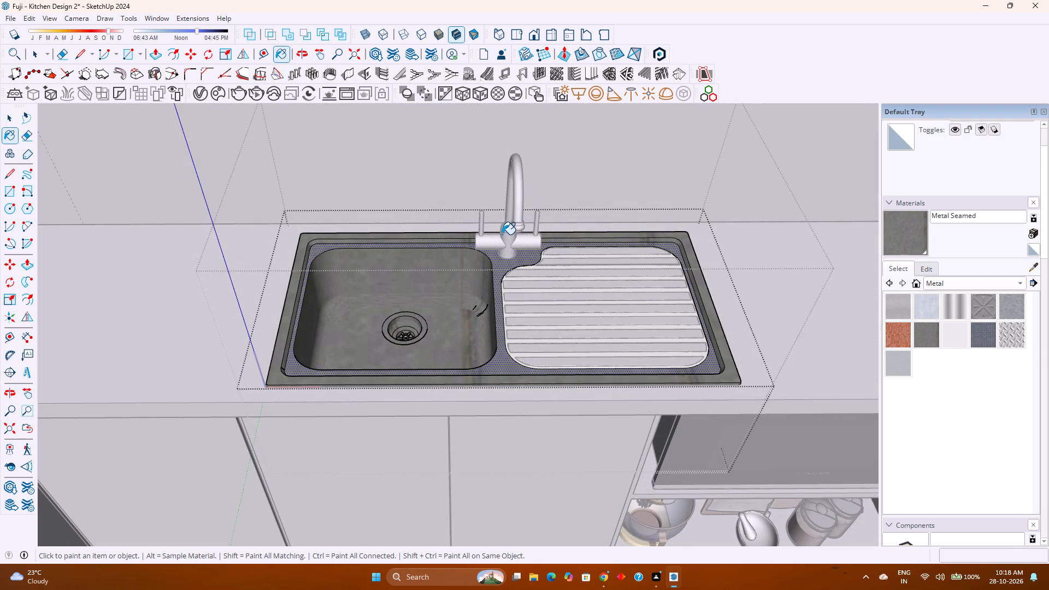
key(Escape)
key(space)
click(519, 220)
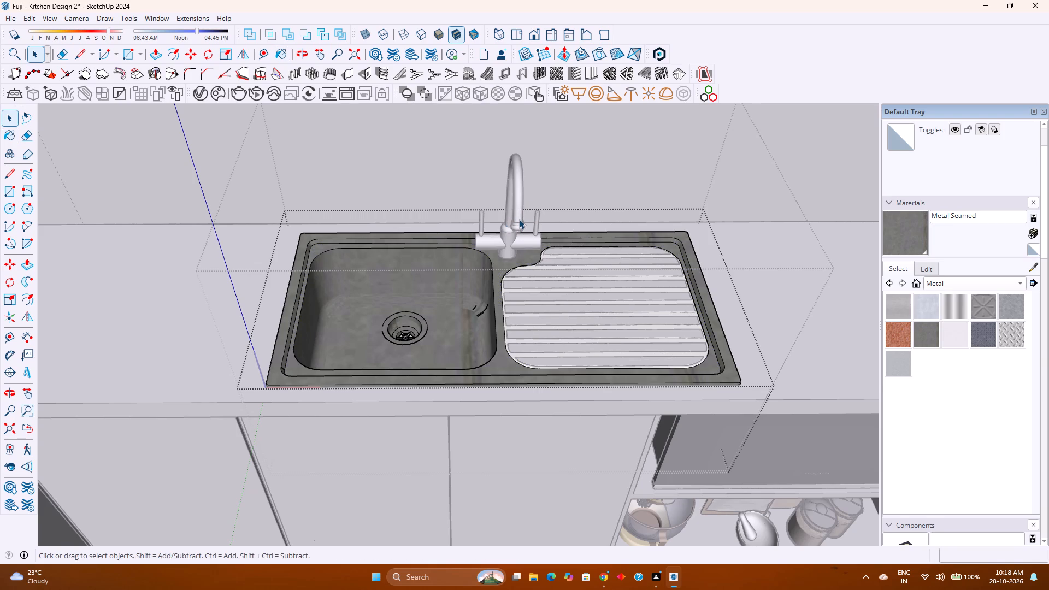
key(Escape)
Select the faucet spout and the tap body with its handles, and apply Metal Seamed to them.
click(521, 225)
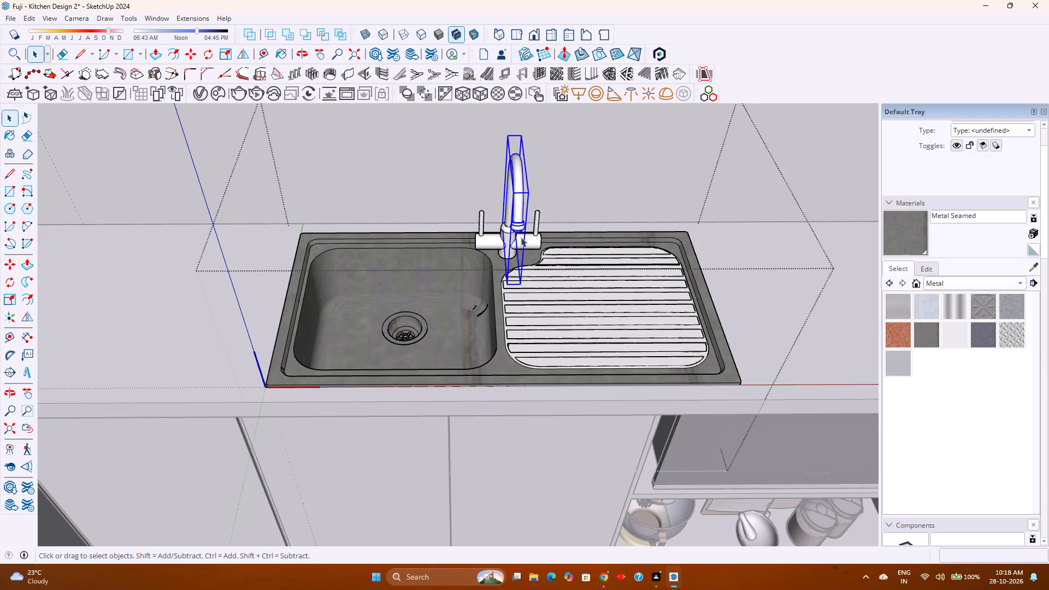
ctrl+click(536, 237)
click(910, 233)
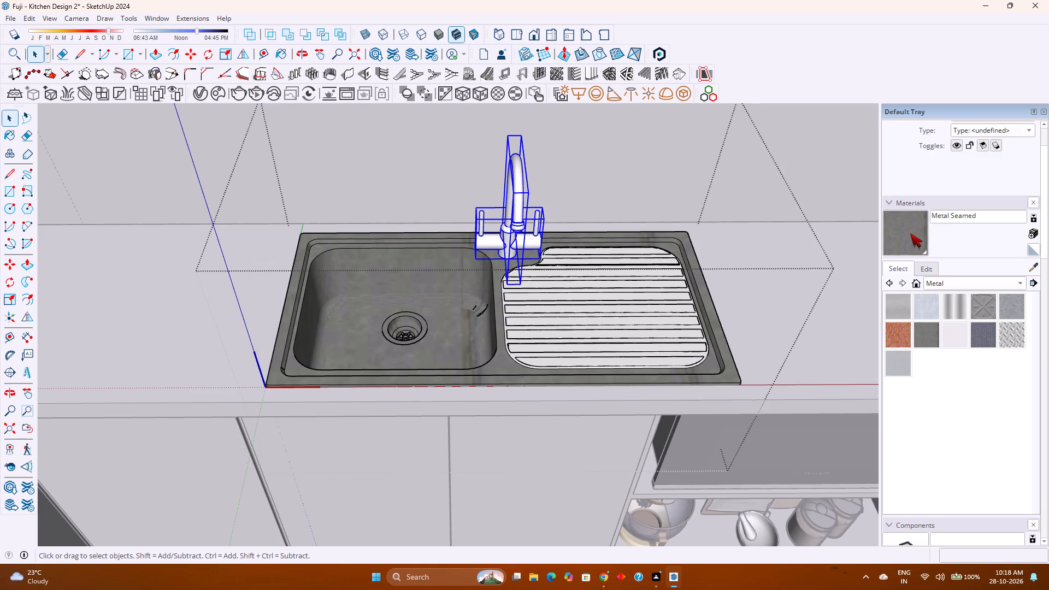
click(517, 176)
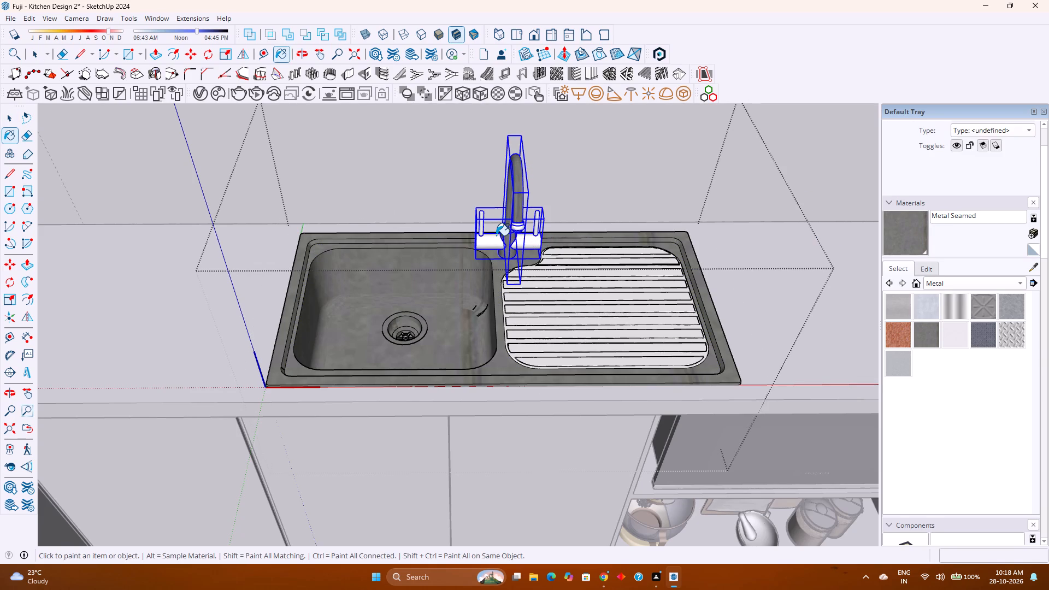
click(496, 236)
click(494, 242)
click(494, 243)
scroll(531, 249, up, 2)
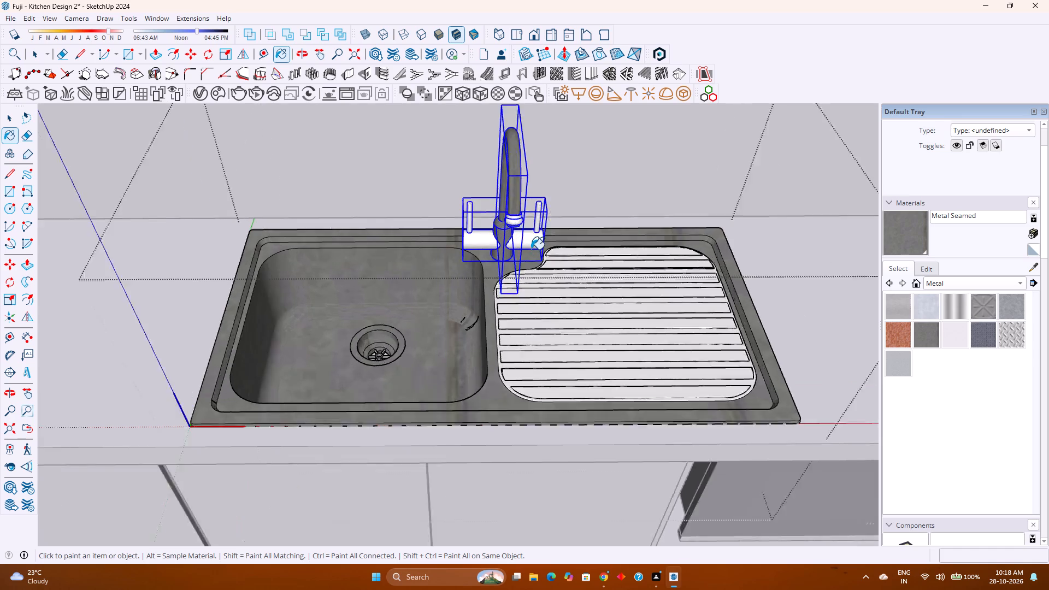
scroll(531, 249, up, 4)
click(535, 241)
double_click(540, 238)
Inside the tap body group, select all its geometry, paint the body and handles with Metal Seamed, and leave the group.
middle_drag(542, 236, 456, 195)
middle_click(454, 193)
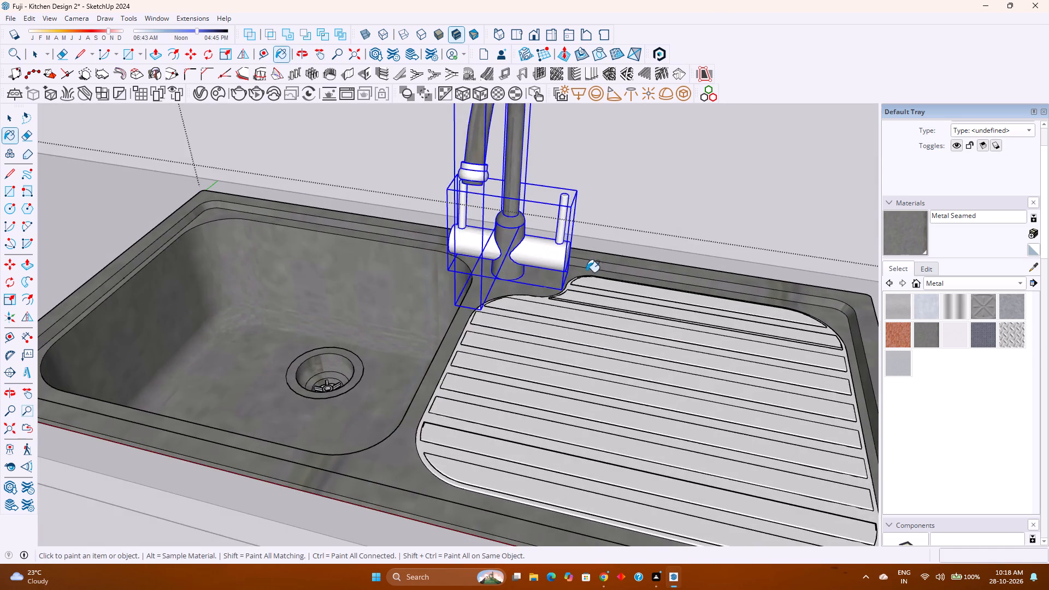
scroll(590, 274, up, 6)
key(space)
double_click(545, 246)
click(544, 245)
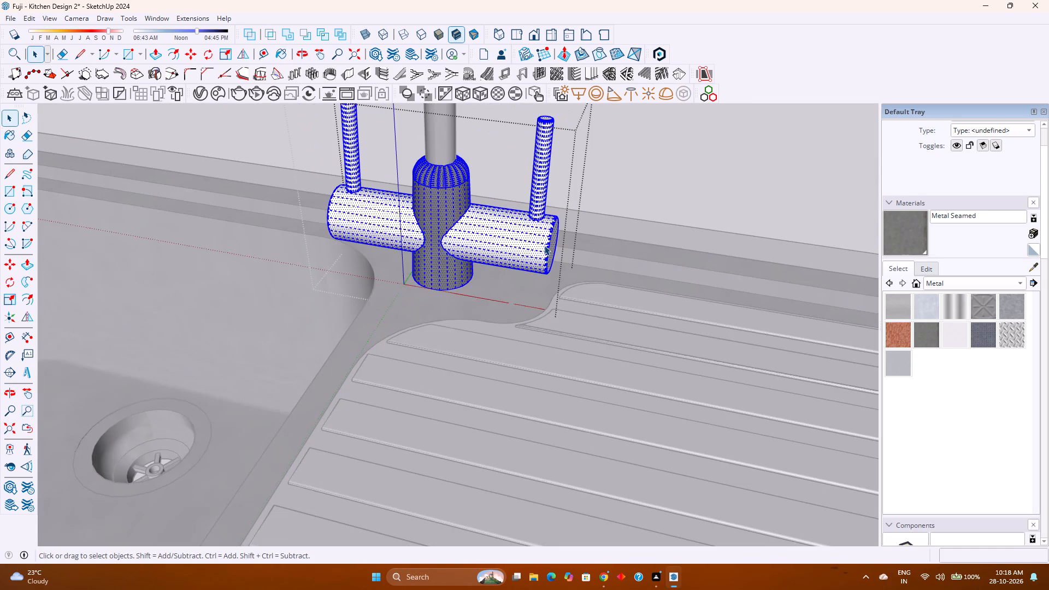
click(900, 238)
click(534, 239)
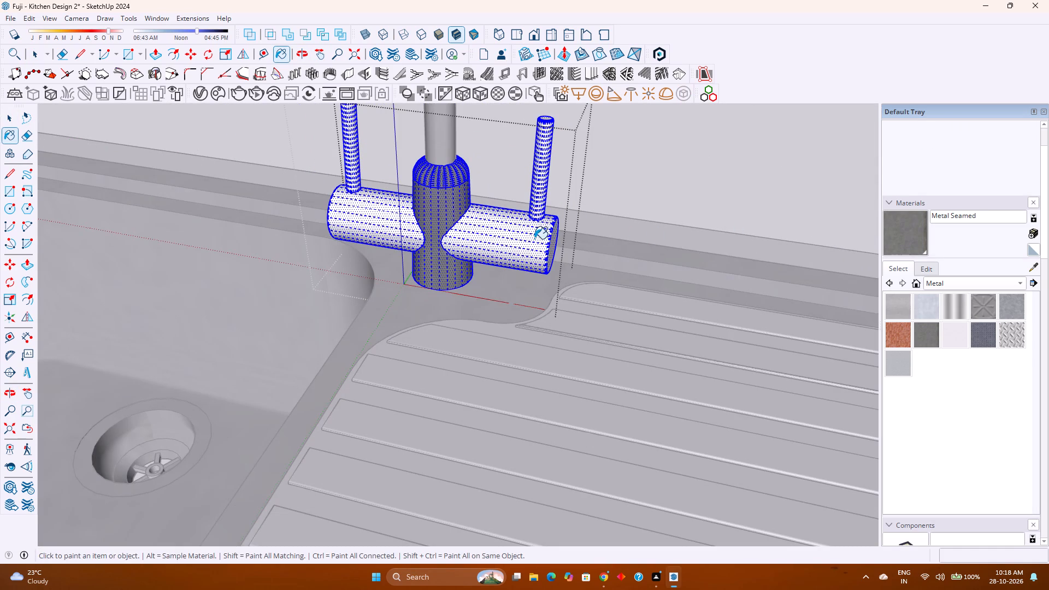
scroll(534, 239, down, 12)
key(space)
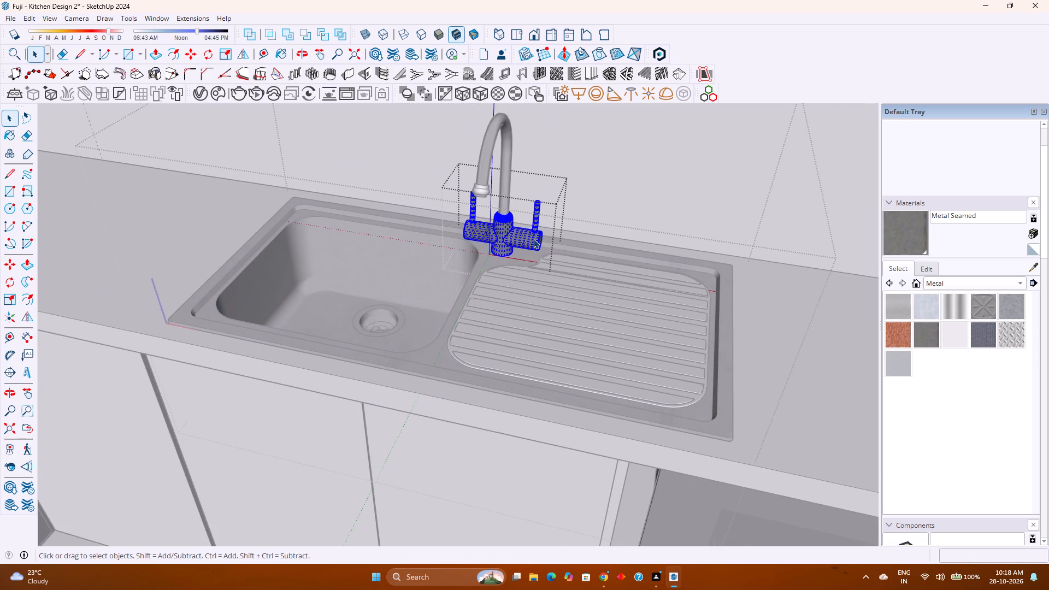
key(Escape)
Paint each raised rib of the sink's drainboard with the Metal Seamed material.
click(560, 321)
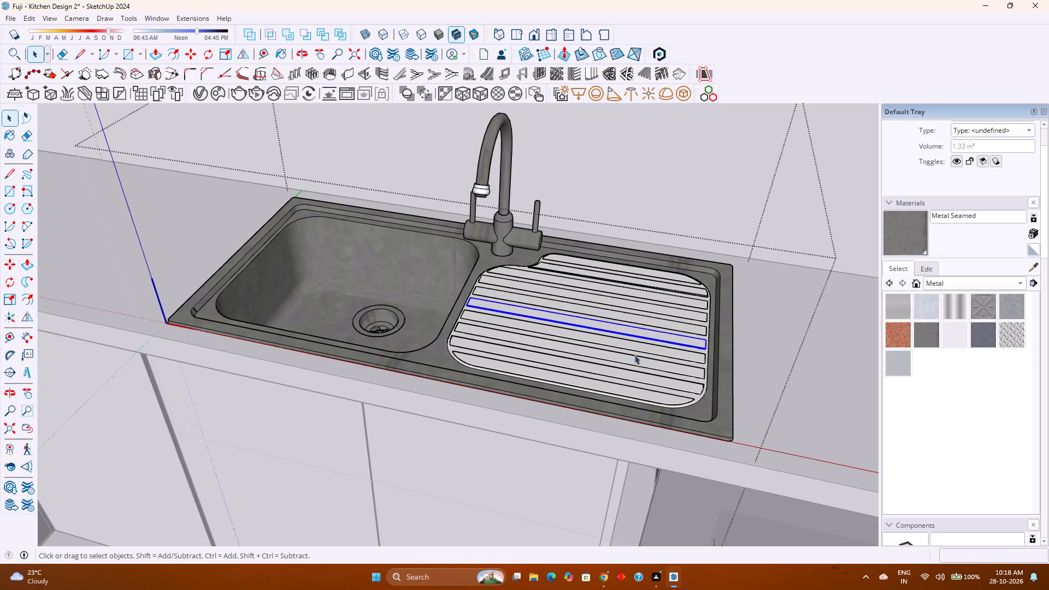
click(985, 337)
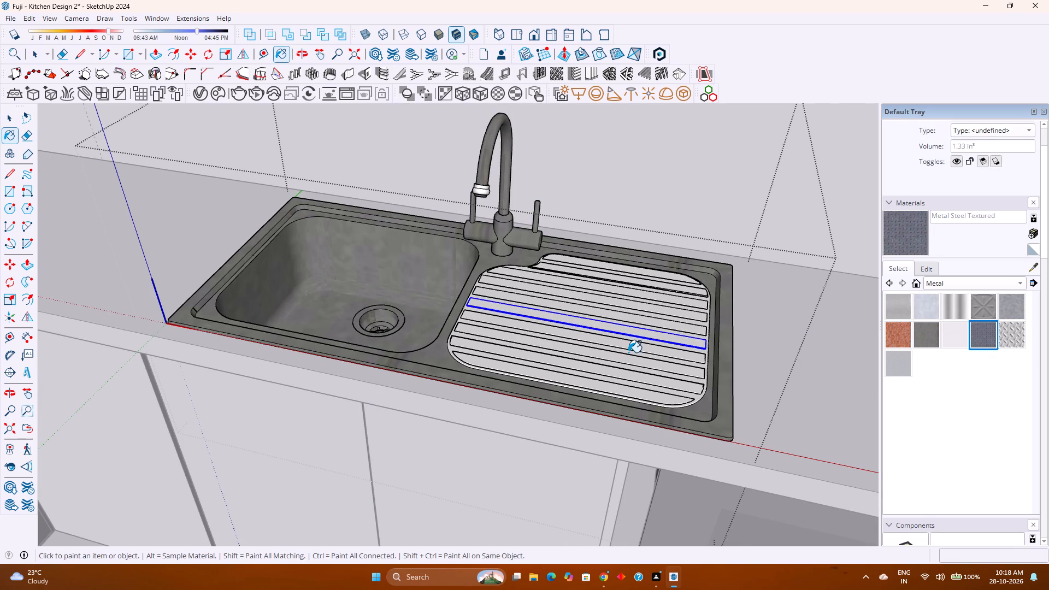
click(923, 332)
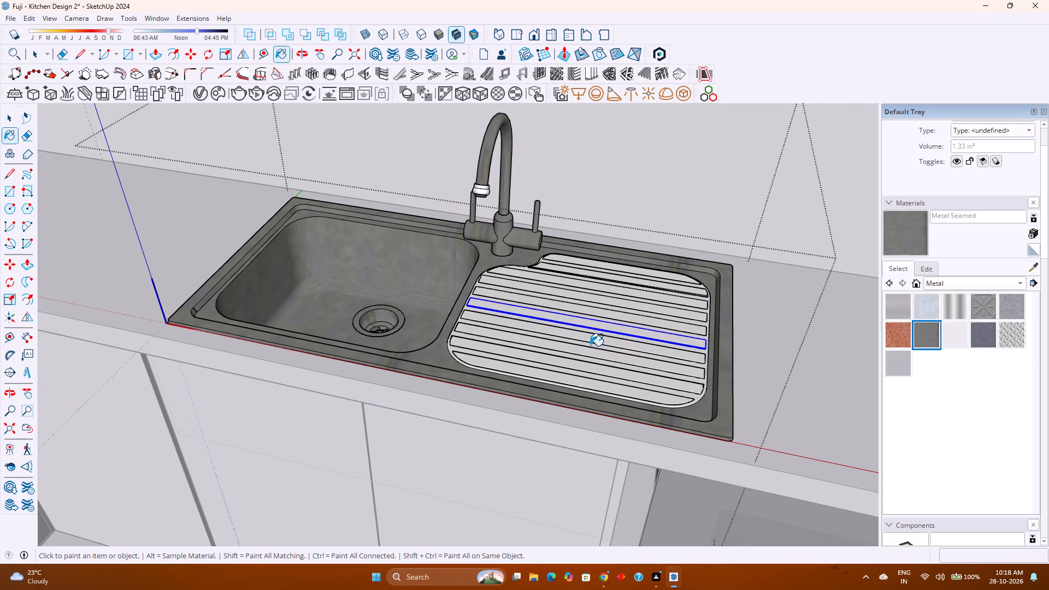
click(594, 363)
click(577, 377)
scroll(570, 375, up, 1)
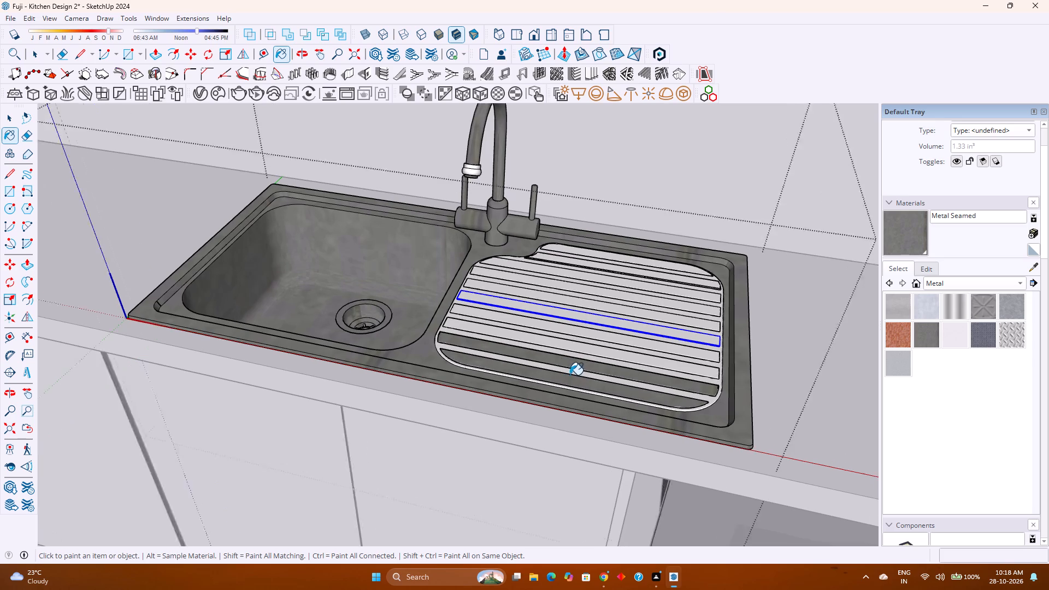
scroll(570, 375, up, 1)
click(570, 369)
click(569, 370)
double_click(591, 347)
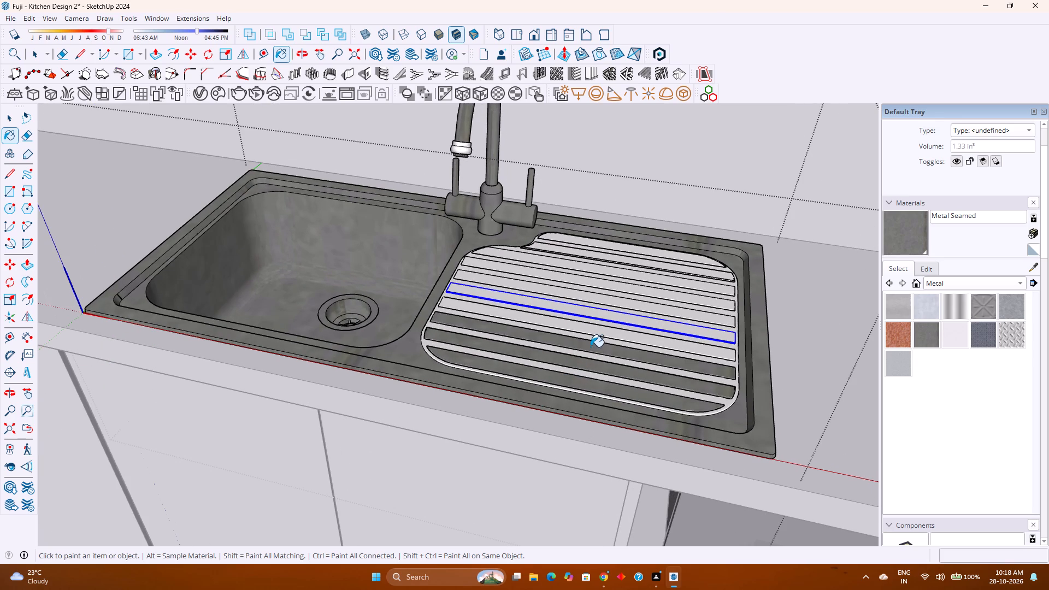
click(602, 333)
click(613, 321)
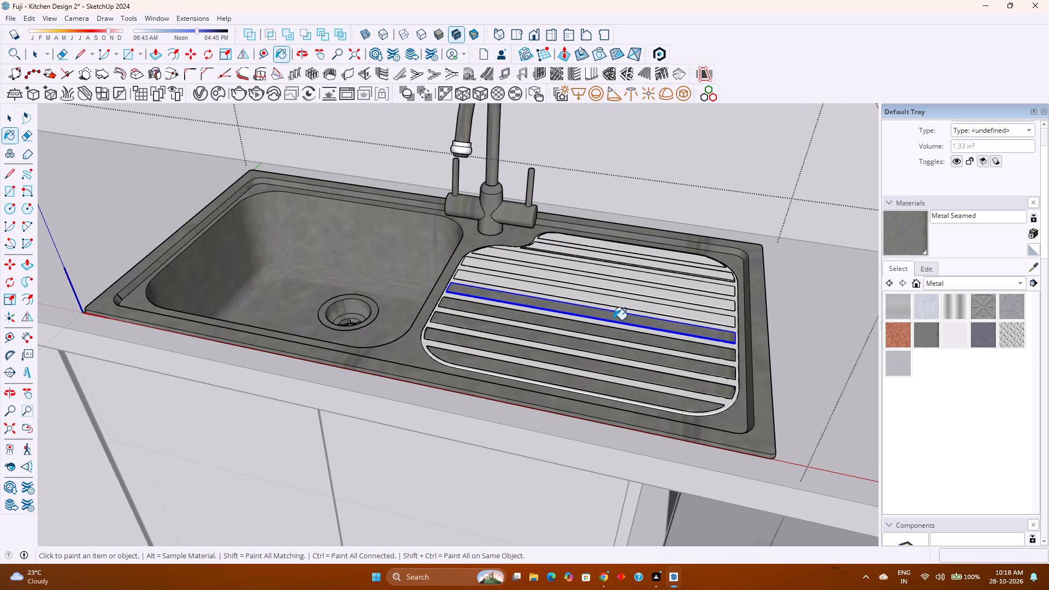
click(624, 303)
click(625, 291)
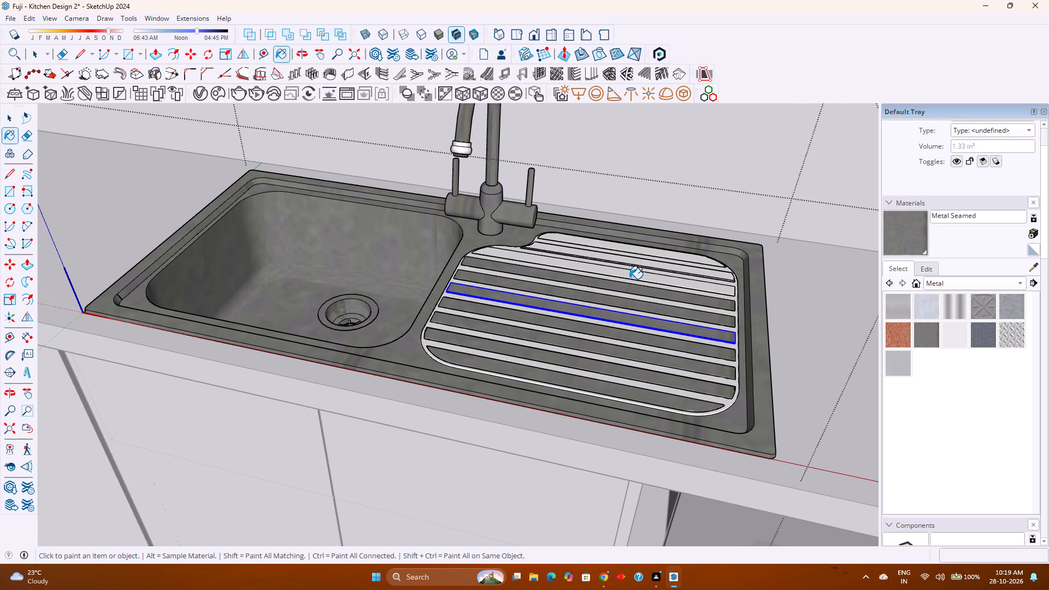
click(630, 276)
click(636, 261)
click(640, 251)
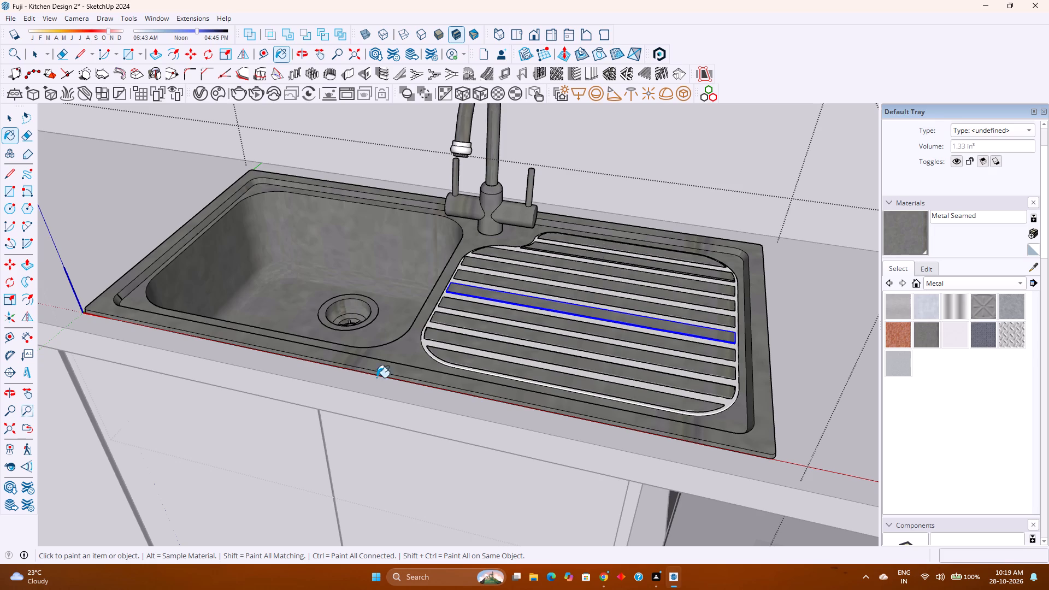
Inside the basin group, paint the drainboard face between and around the ribs with Metal Seamed, and leave the group.
scroll(444, 353, up, 9)
click(421, 341)
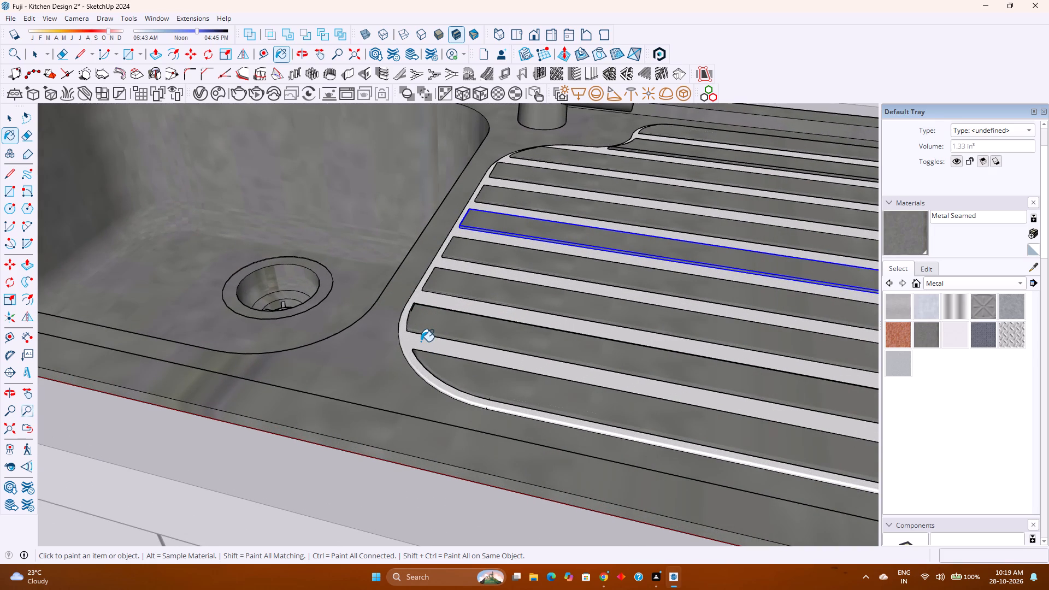
key(space)
click(420, 343)
double_click(420, 343)
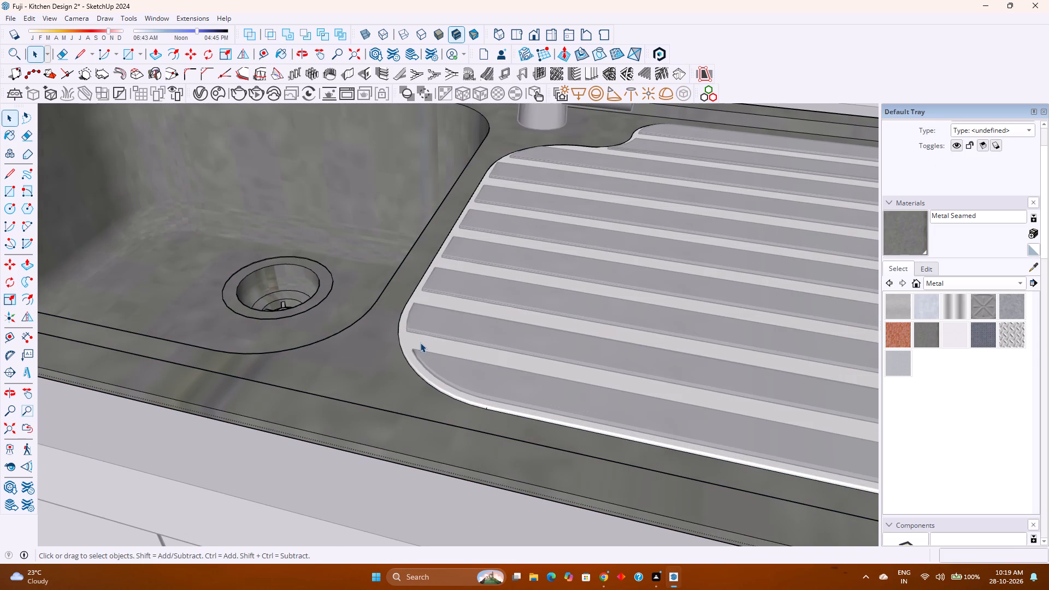
click(416, 342)
click(906, 251)
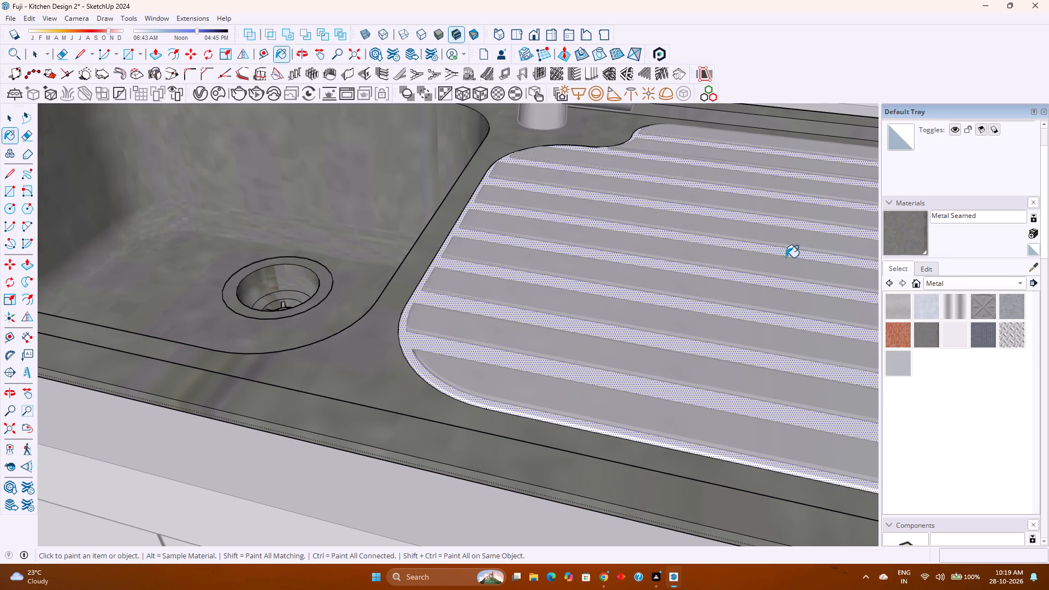
click(414, 345)
scroll(465, 363, down, 12)
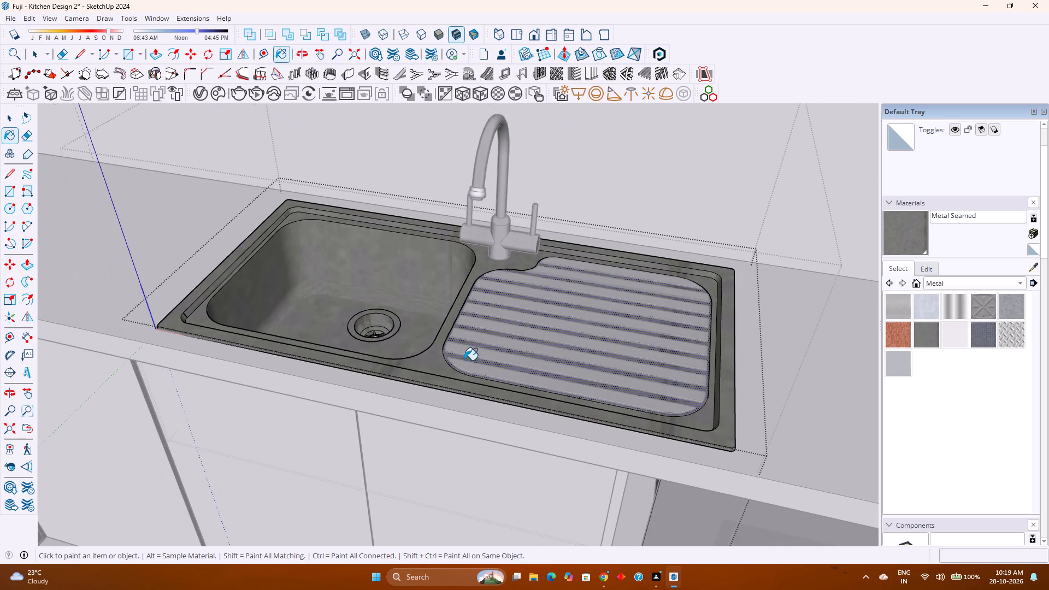
key(space)
key(Escape)
Darken the Metal Seamed material by setting its HLS lightness to 20, and leave the sink component.
scroll(468, 363, down, 1)
middle_drag(470, 364, 502, 321)
middle_click(529, 290)
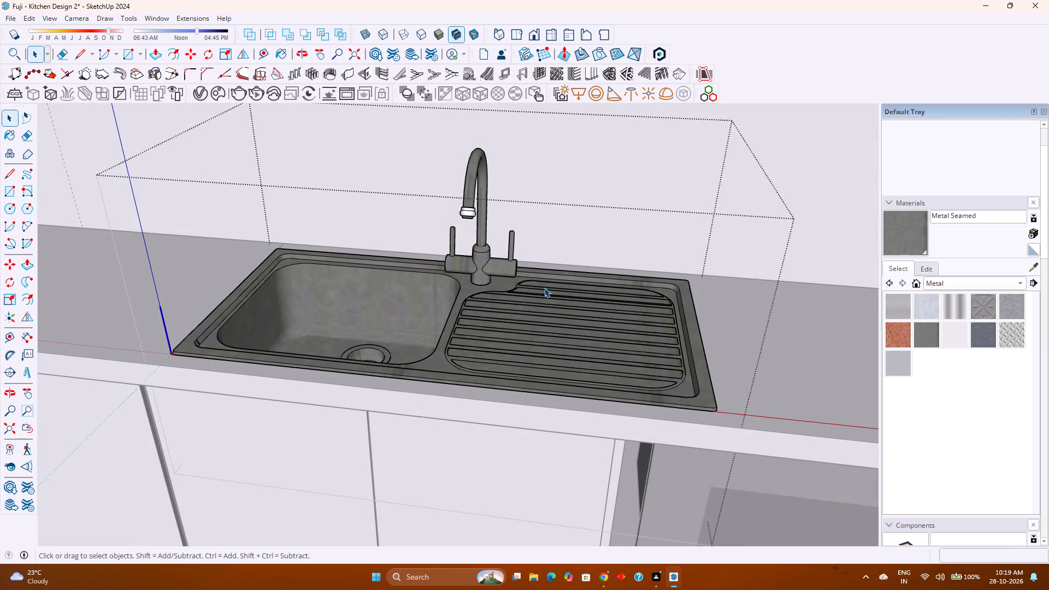
click(928, 263)
drag(939, 366, 921, 374)
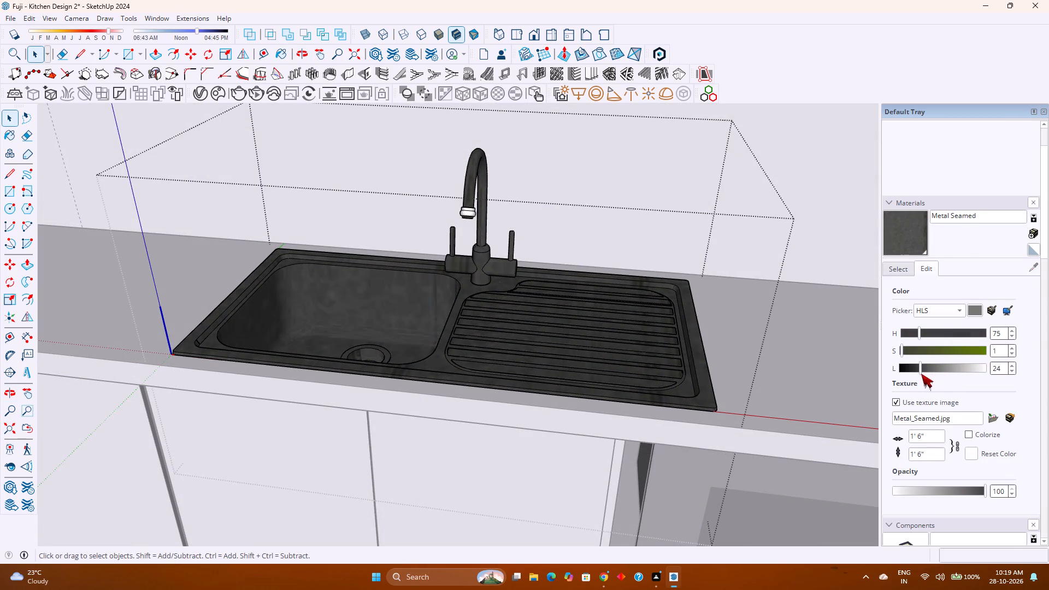
drag(921, 374, 920, 374)
scroll(921, 366, up, 2)
scroll(921, 366, down, 4)
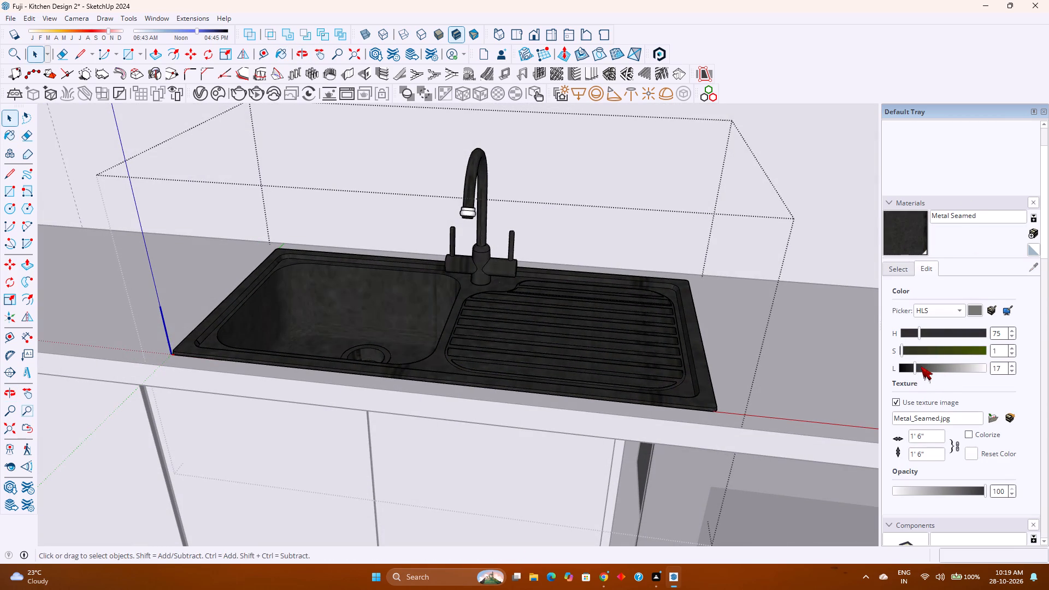
scroll(921, 366, up, 1)
middle_drag(662, 374, 660, 304)
key(space)
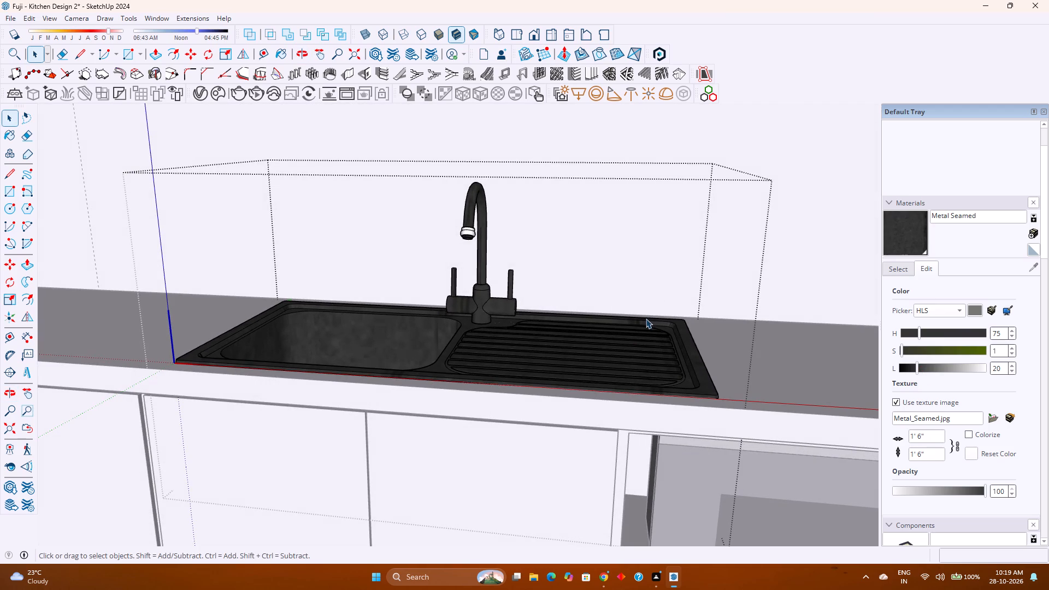
key(Escape)
Save the kitchen model.
scroll(623, 336, down, 10)
shift+middle_drag(644, 337, 637, 337)
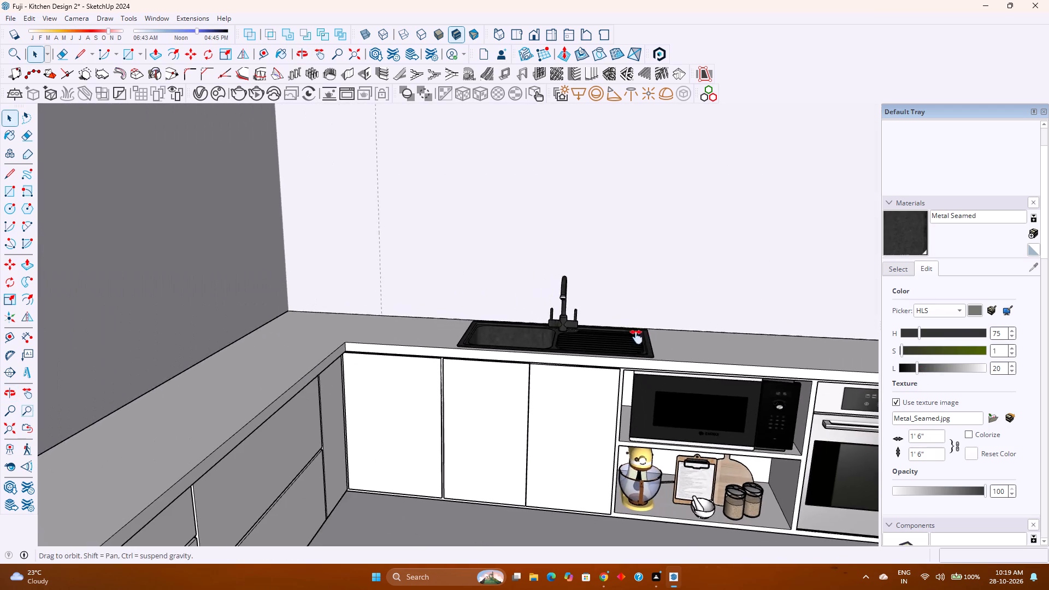
shift+middle_drag(637, 337, 487, 343)
shift+middle_click(487, 343)
scroll(484, 345, down, 3)
middle_drag(484, 345, 514, 365)
scroll(514, 365, up, 1)
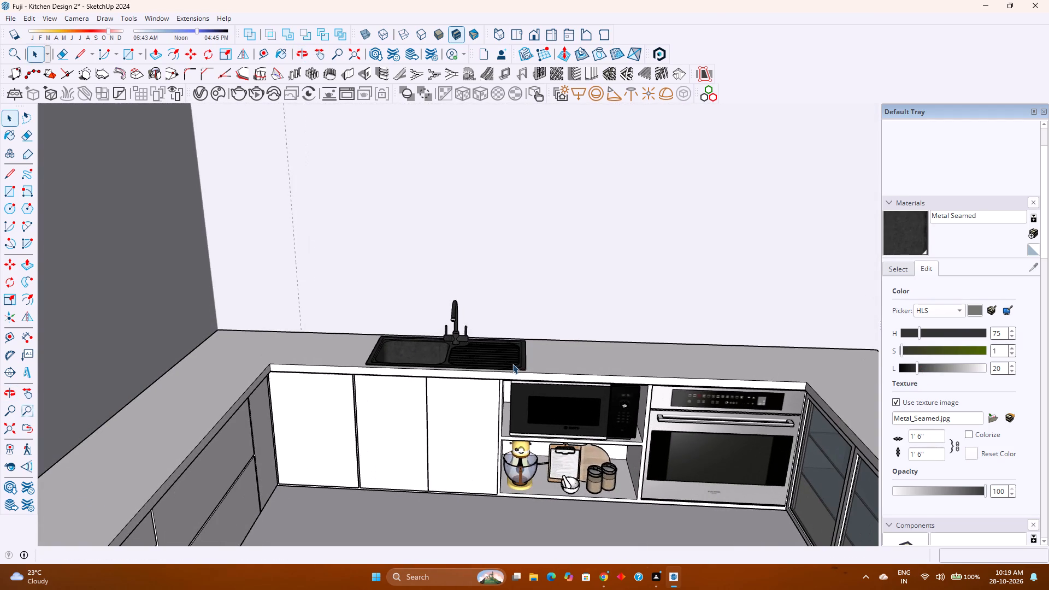
key(Escape)
key(ctrl+s)
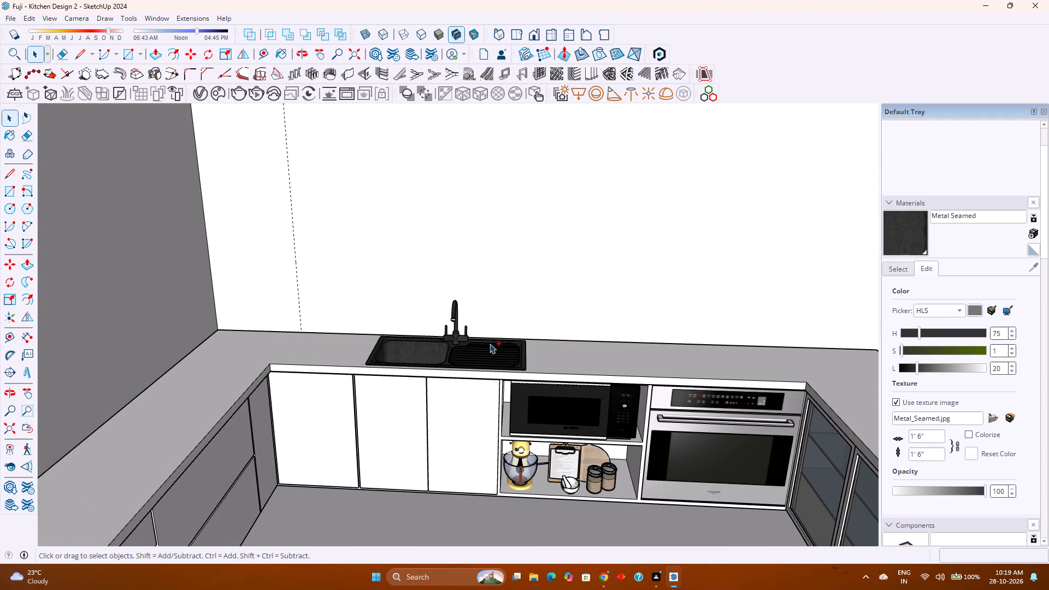
Examine the whole kitchen from several angles, checking the cabinets, the appliances and the dark sink in the countertop.
scroll(410, 265, down, 9)
middle_drag(442, 328, 423, 312)
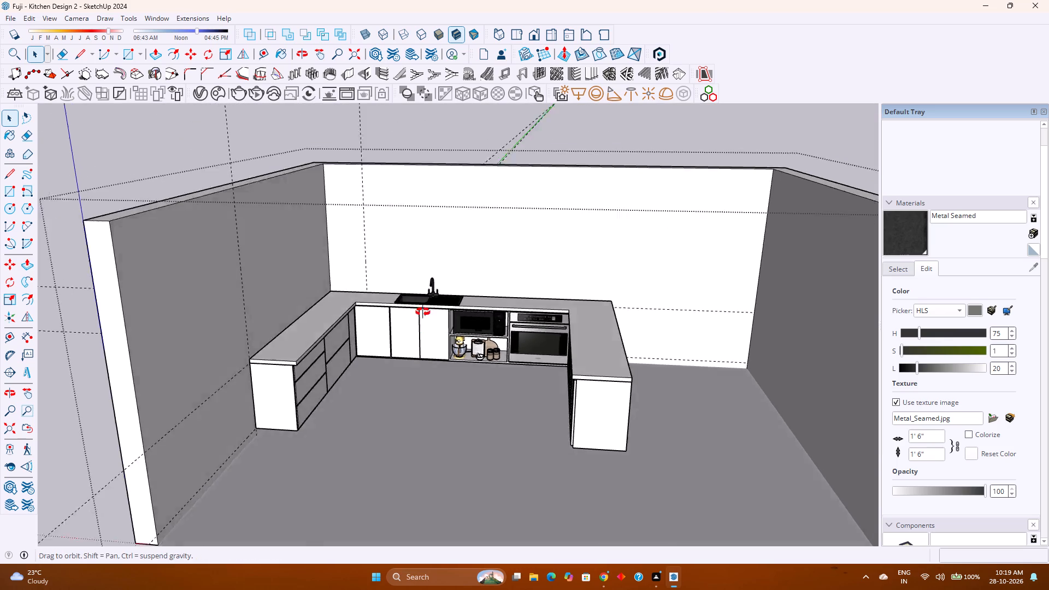
middle_drag(423, 312, 396, 260)
middle_click(396, 260)
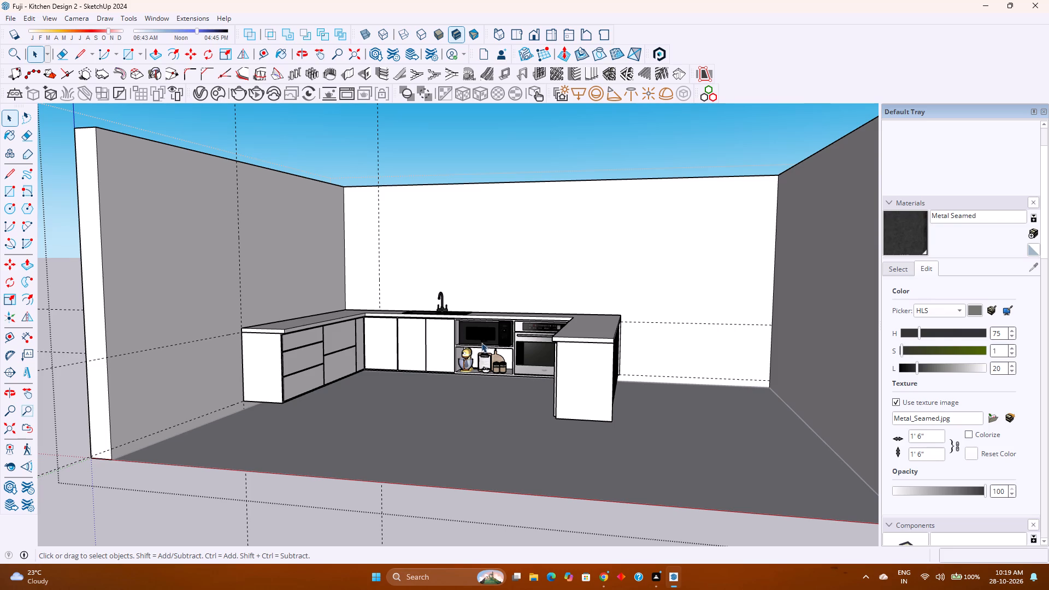
scroll(604, 346, up, 2)
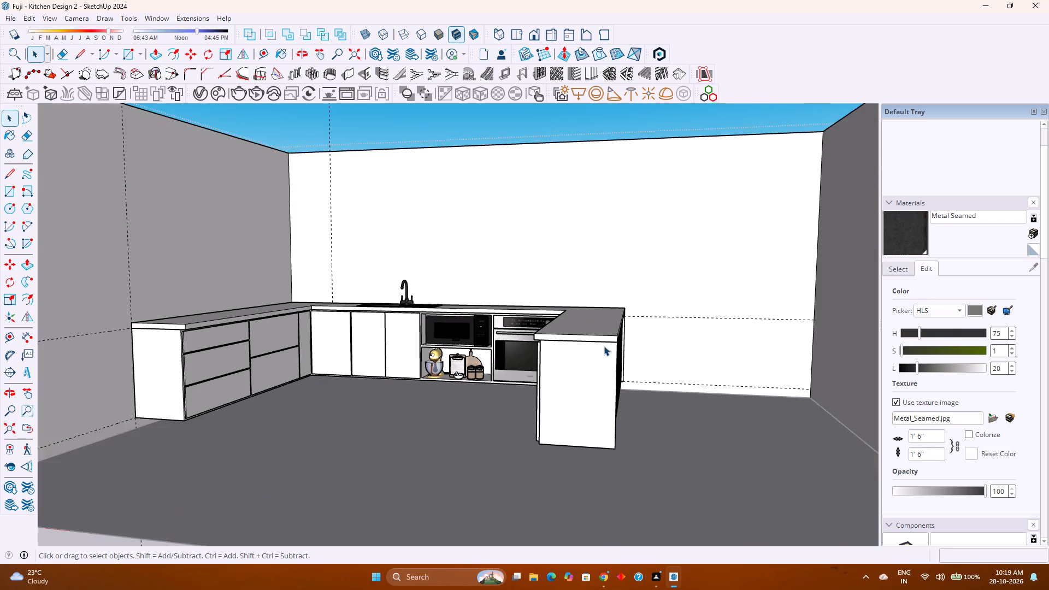
scroll(604, 346, up, 3)
middle_drag(663, 368, 693, 352)
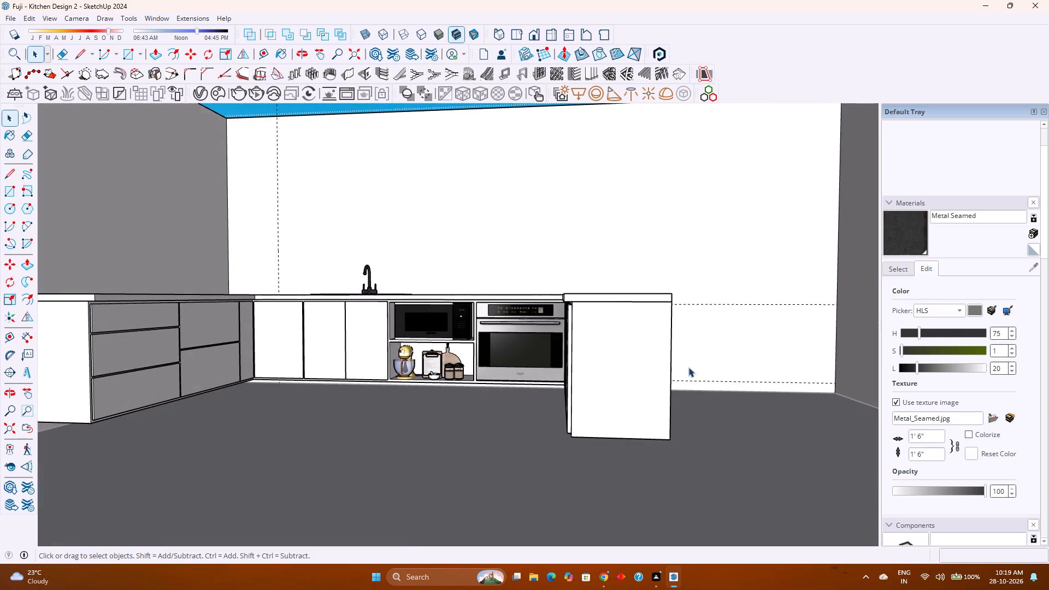
scroll(730, 374, up, 4)
middle_drag(716, 373, 777, 384)
middle_click(777, 384)
scroll(760, 385, down, 2)
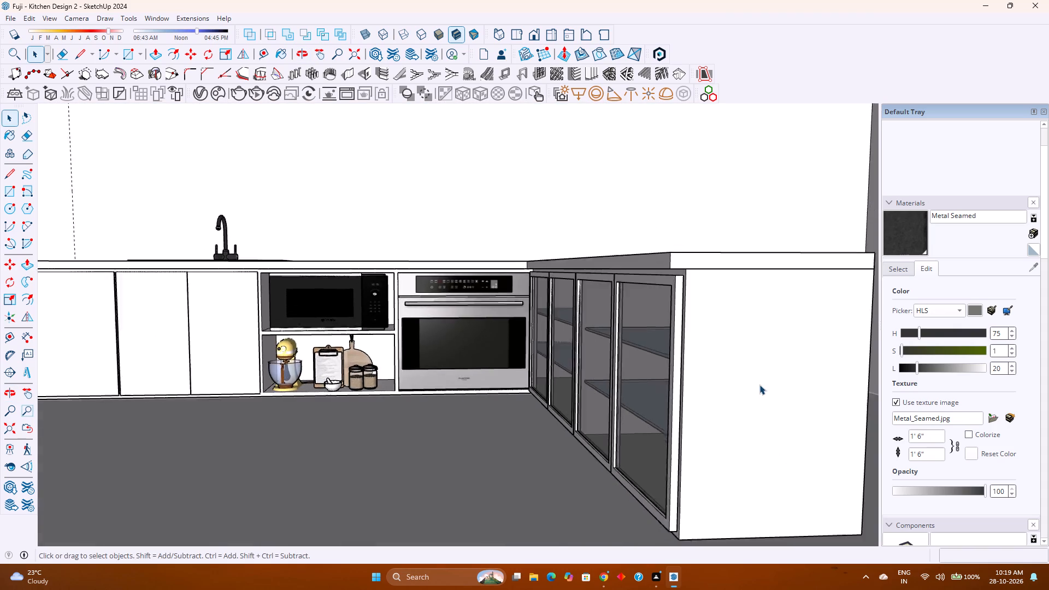
scroll(759, 385, down, 8)
scroll(699, 398, down, 4)
middle_drag(693, 398, 603, 434)
middle_click(603, 434)
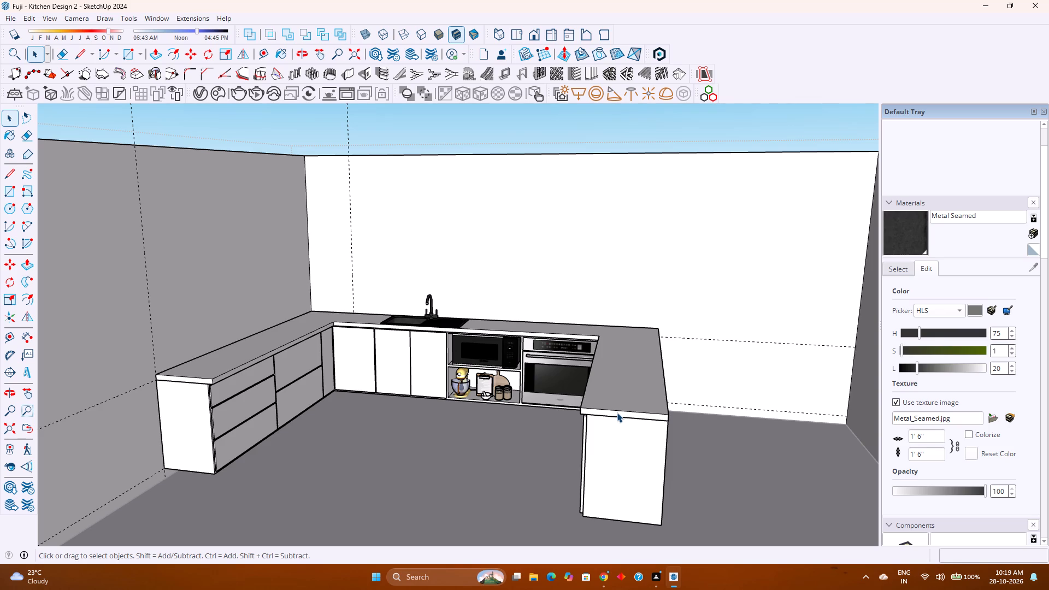
scroll(440, 334, up, 4)
middle_drag(439, 334, 477, 343)
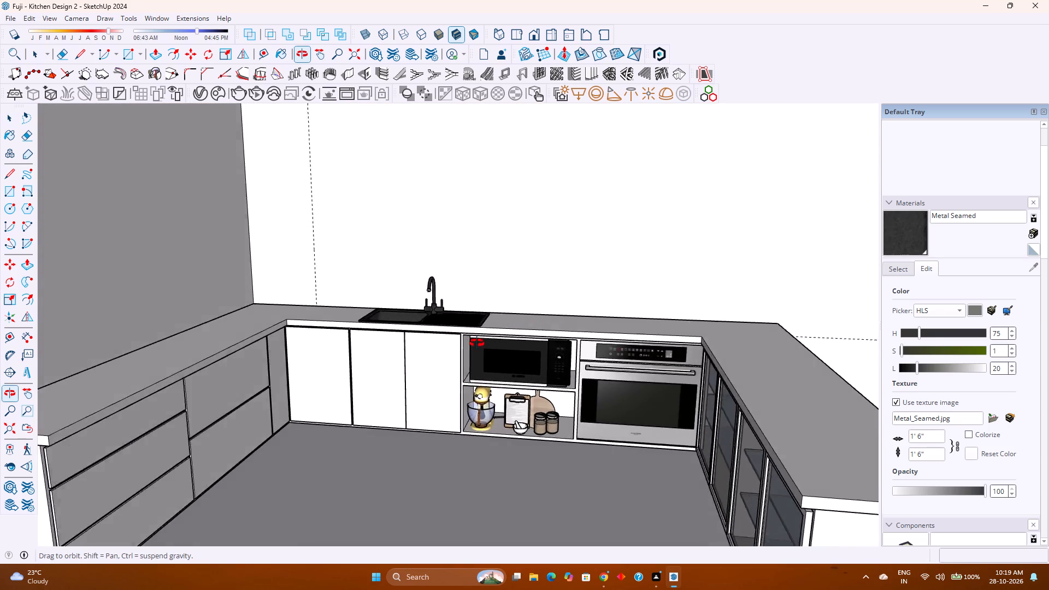
middle_drag(477, 343, 510, 342)
middle_click(510, 342)
scroll(480, 337, up, 3)
scroll(426, 333, up, 4)
middle_drag(426, 333, 411, 394)
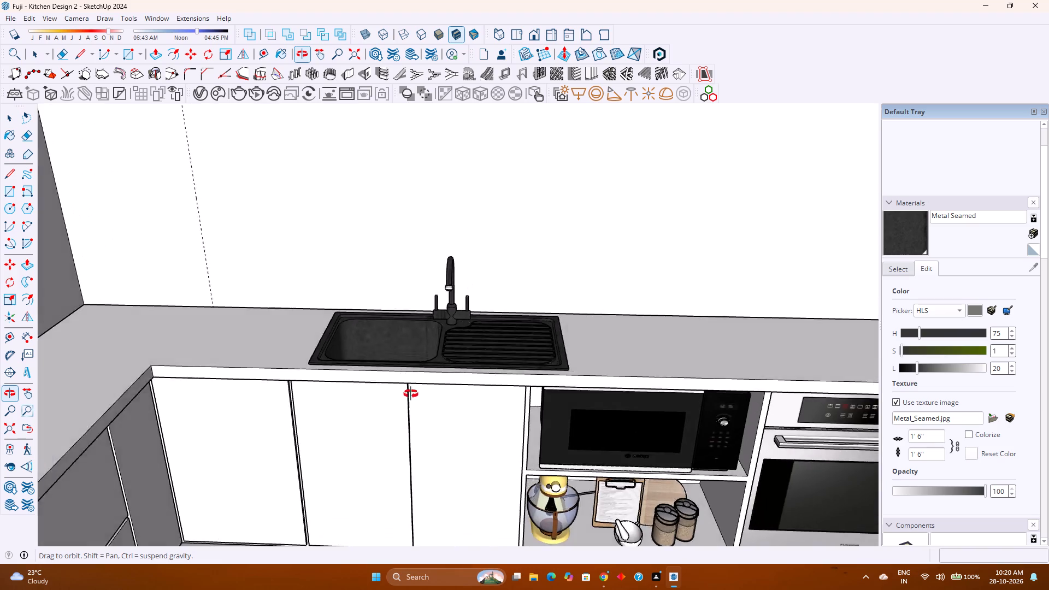
middle_drag(411, 394, 392, 360)
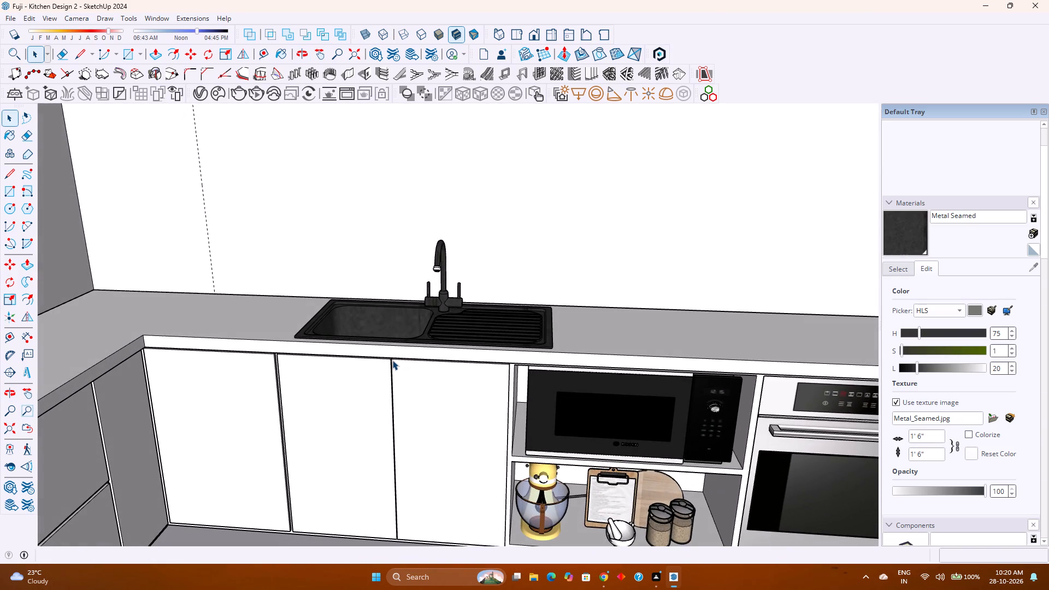
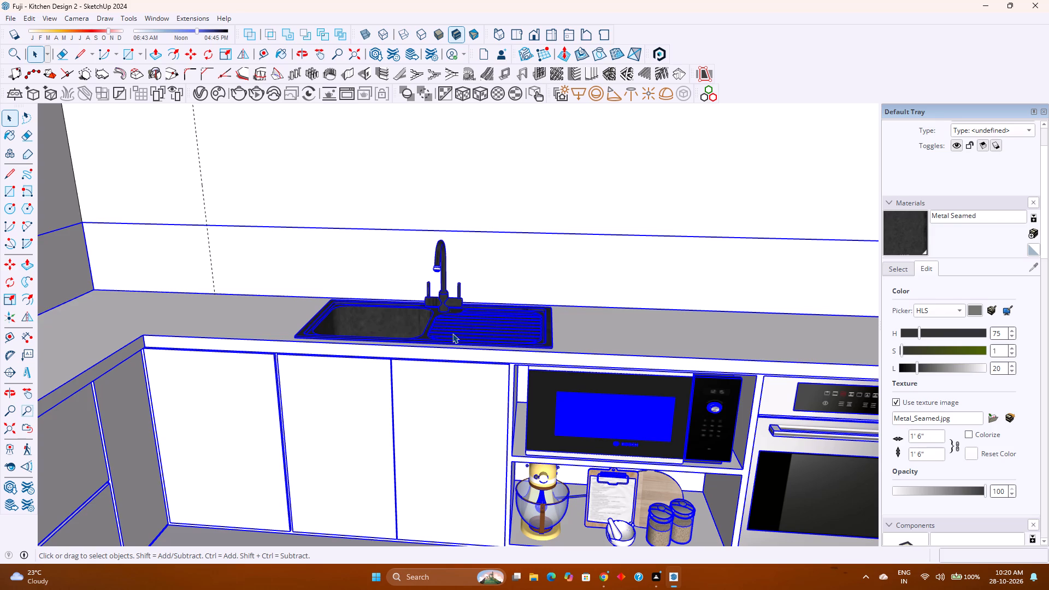
Inside the kitchen group, examine the sink and the countertop from closer and wider views.
double_click(452, 333)
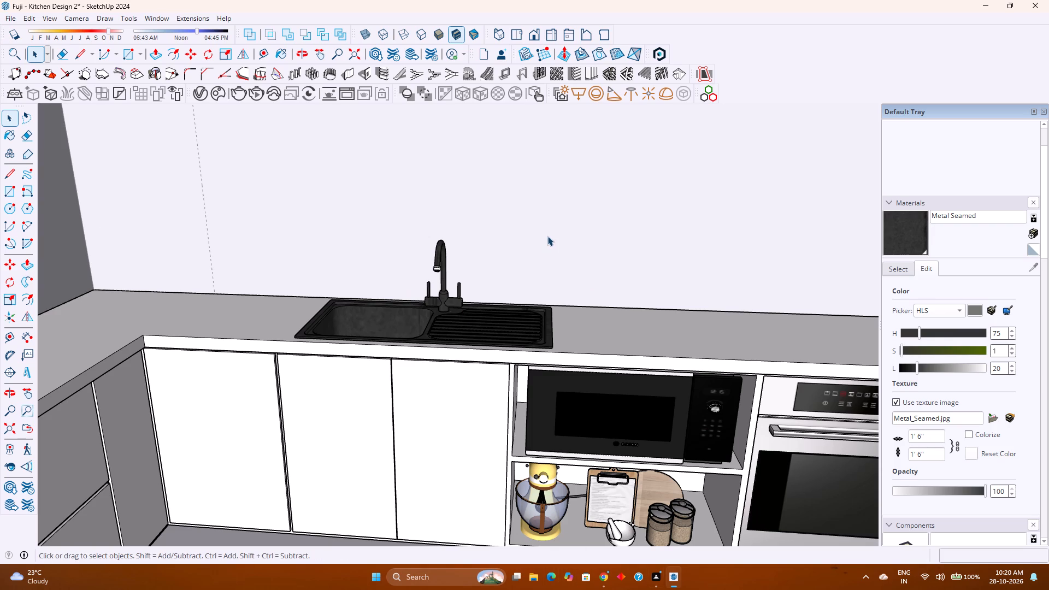
scroll(625, 582, down, 5)
scroll(449, 480, down, 4)
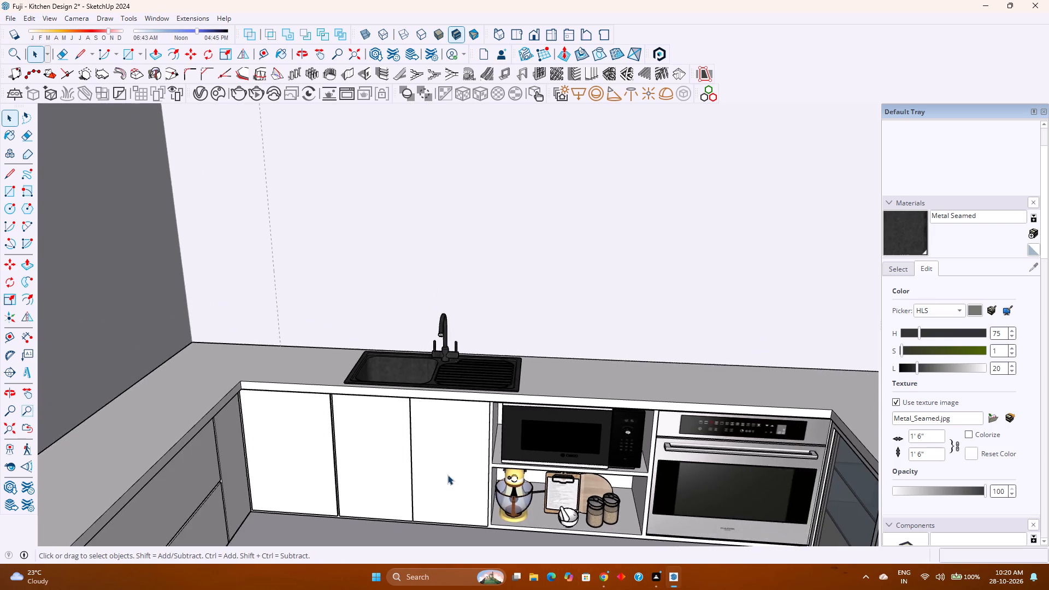
scroll(457, 470, down, 6)
middle_drag(462, 493, 377, 382)
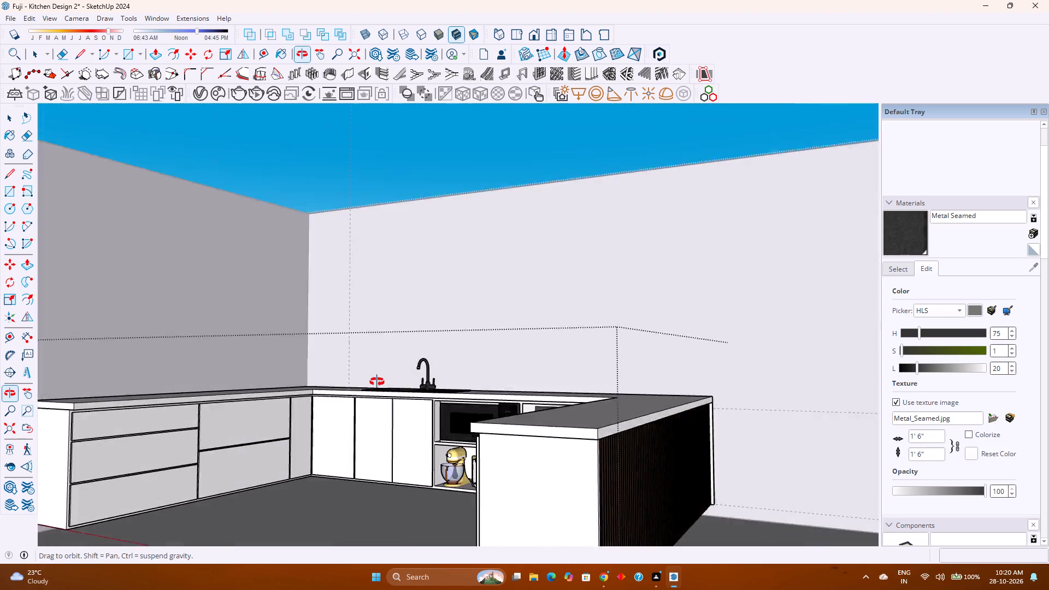
middle_drag(377, 382, 464, 476)
scroll(456, 432, up, 6)
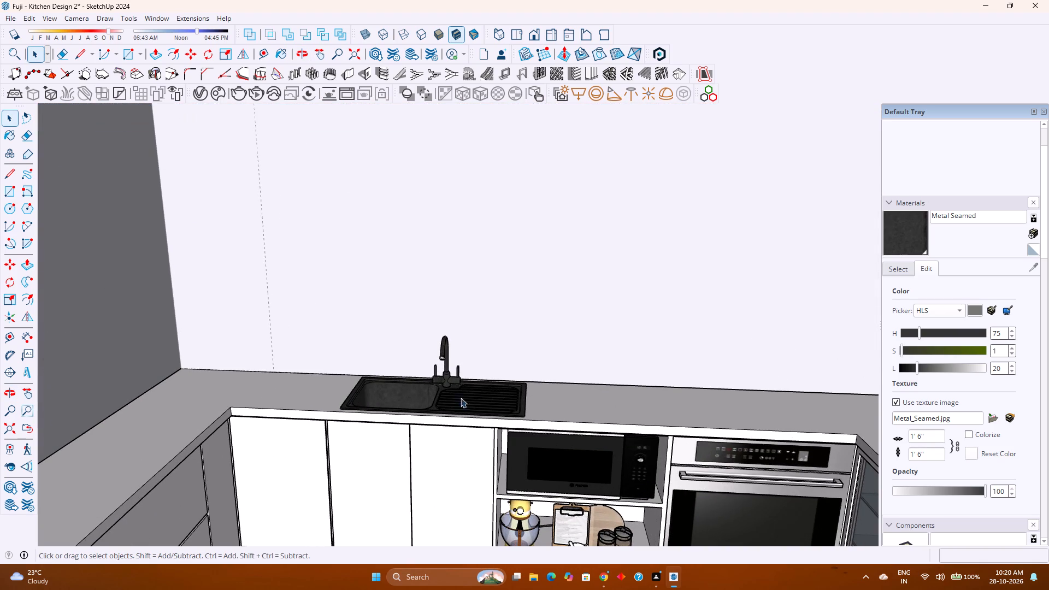
click(453, 409)
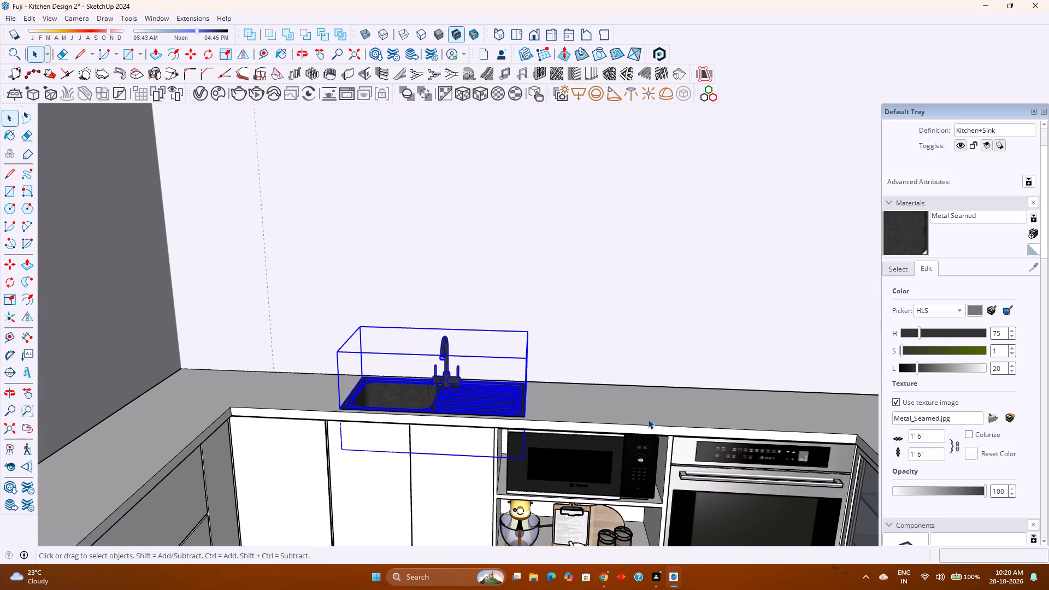
scroll(427, 405, down, 3)
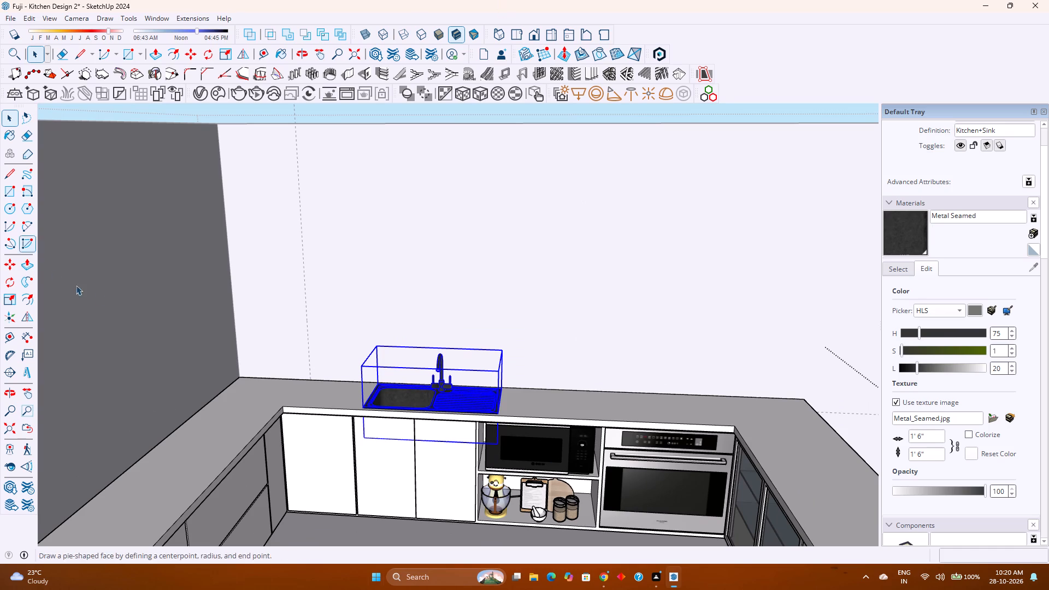
click(561, 417)
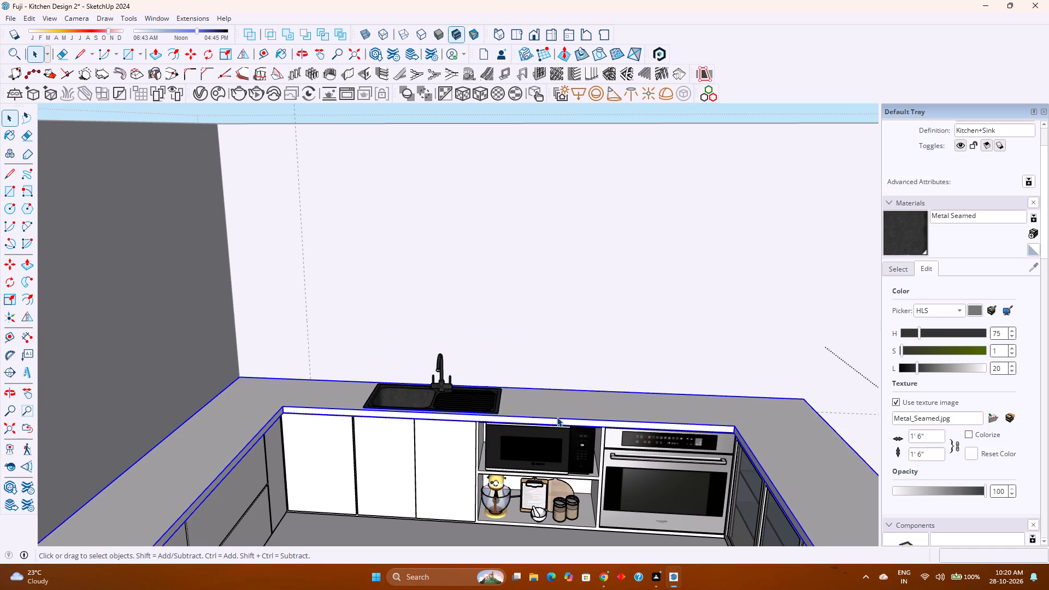
scroll(532, 414, down, 9)
middle_drag(547, 442, 529, 376)
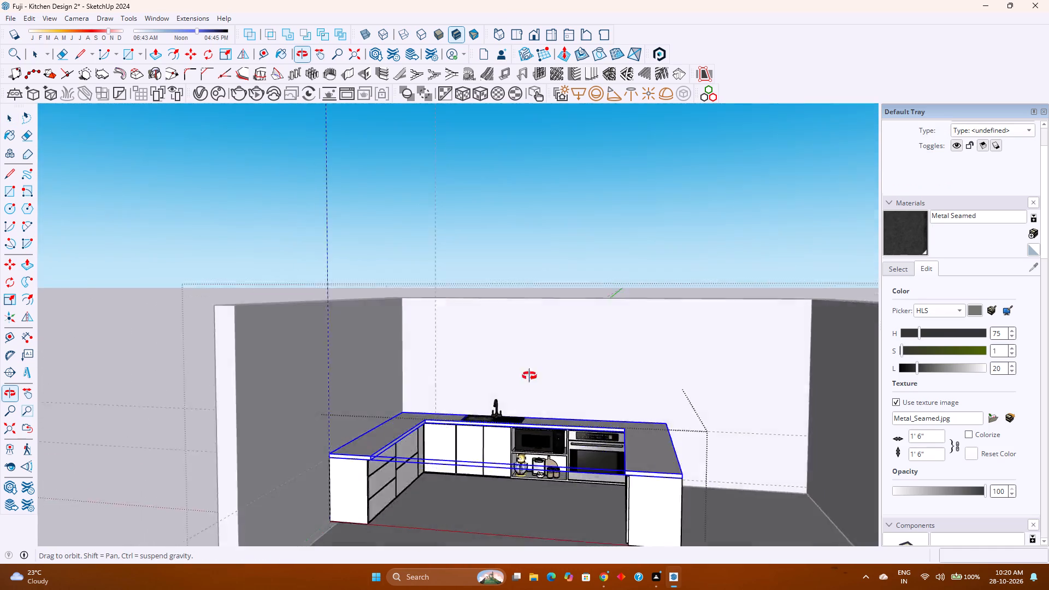
Inspect the drawer cabinets beneath the side-wall countertop, including the top drawer front, and exit the kitchen group.
middle_drag(529, 376, 419, 395)
middle_click(419, 395)
scroll(369, 465, up, 3)
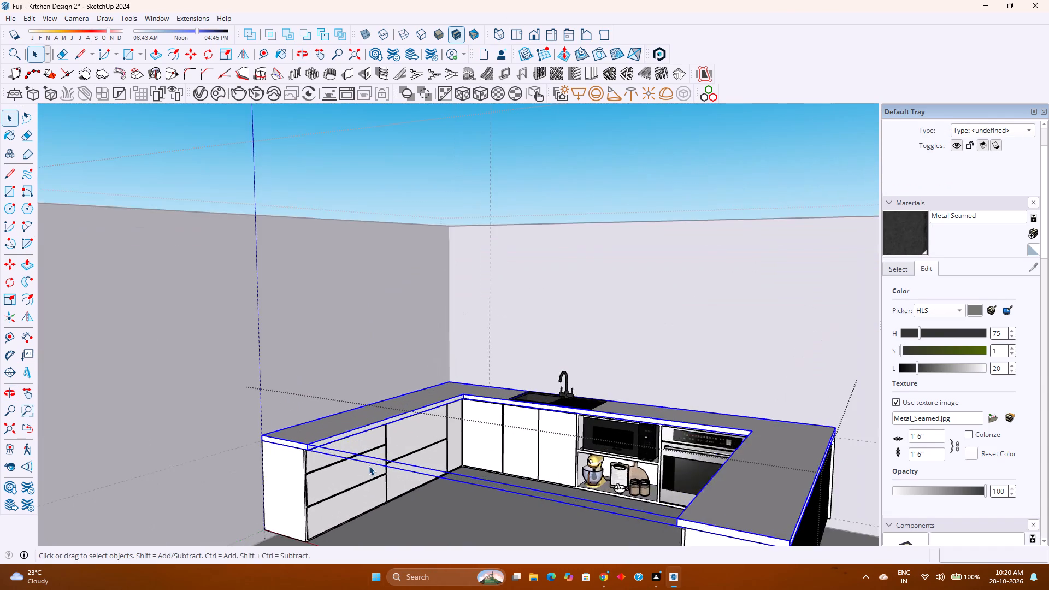
scroll(369, 465, up, 11)
middle_drag(249, 468, 235, 412)
scroll(235, 412, up, 1)
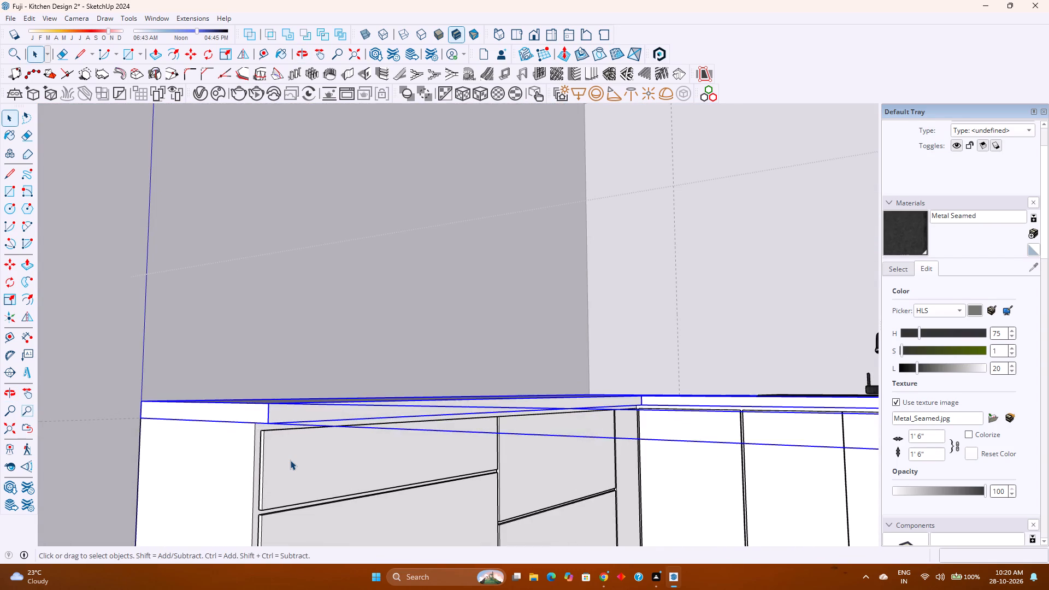
click(290, 460)
double_click(286, 458)
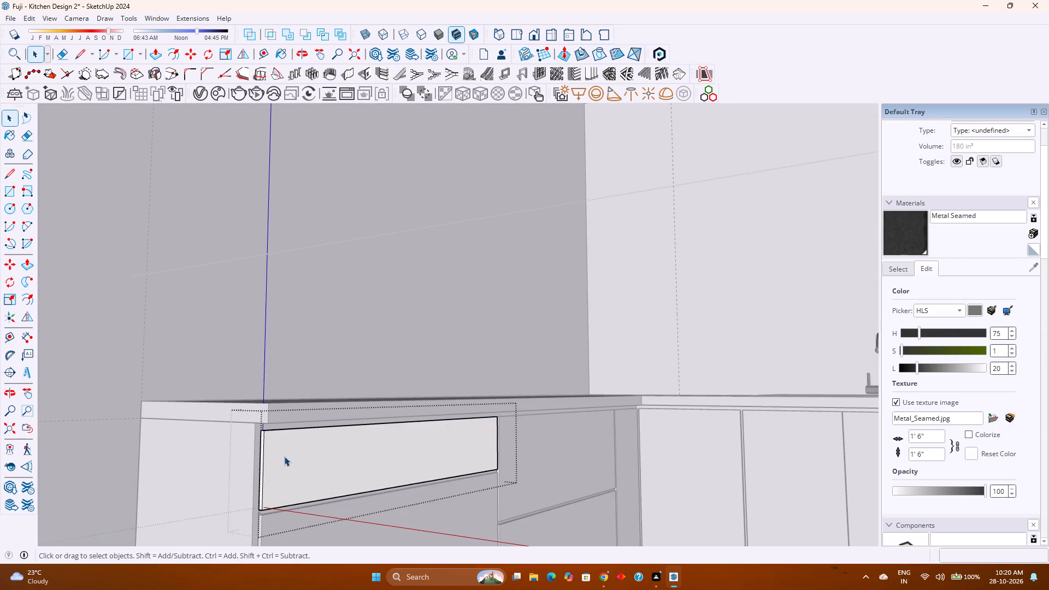
scroll(284, 456, up, 2)
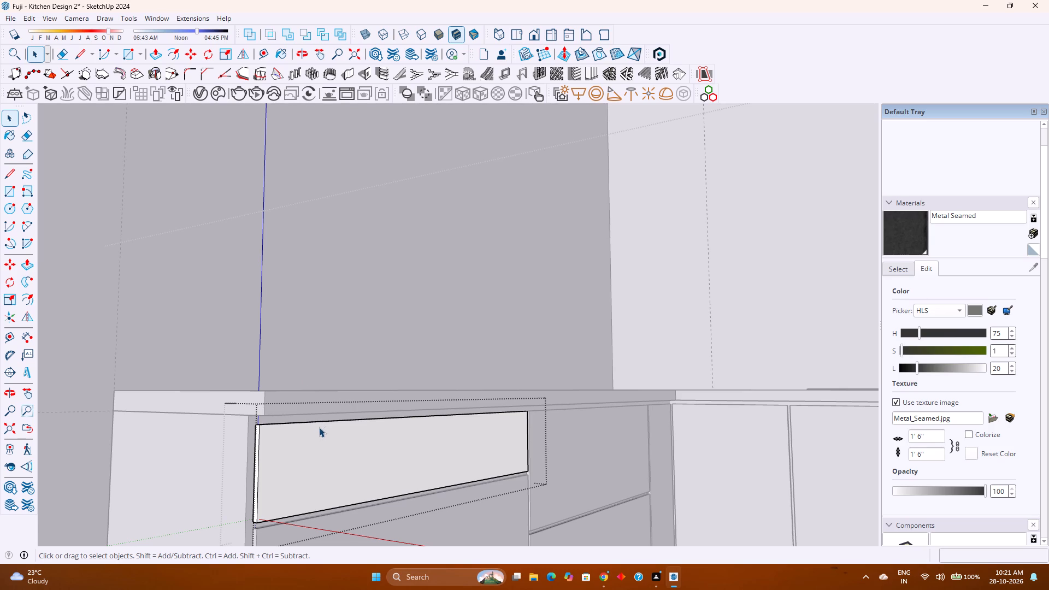
key(Escape)
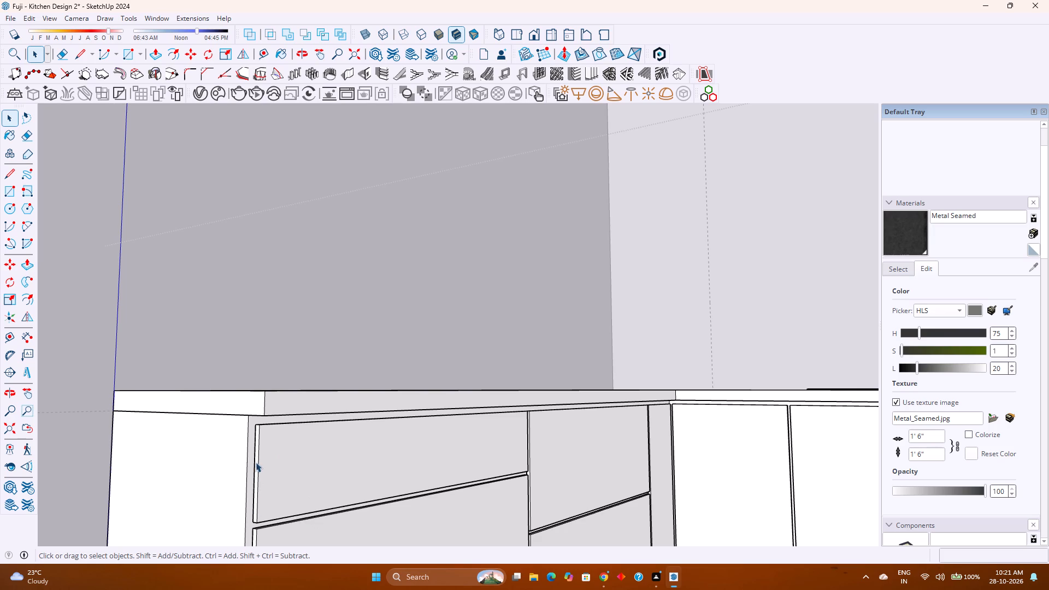
scroll(275, 465, down, 9)
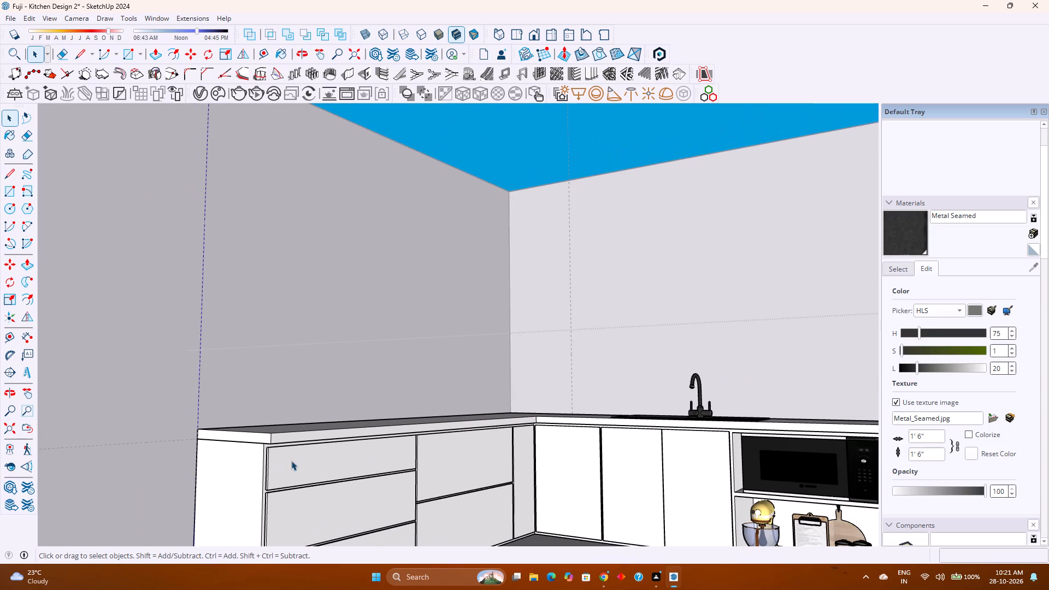
shift+middle_drag(591, 501, 539, 471)
shift+middle_click(539, 471)
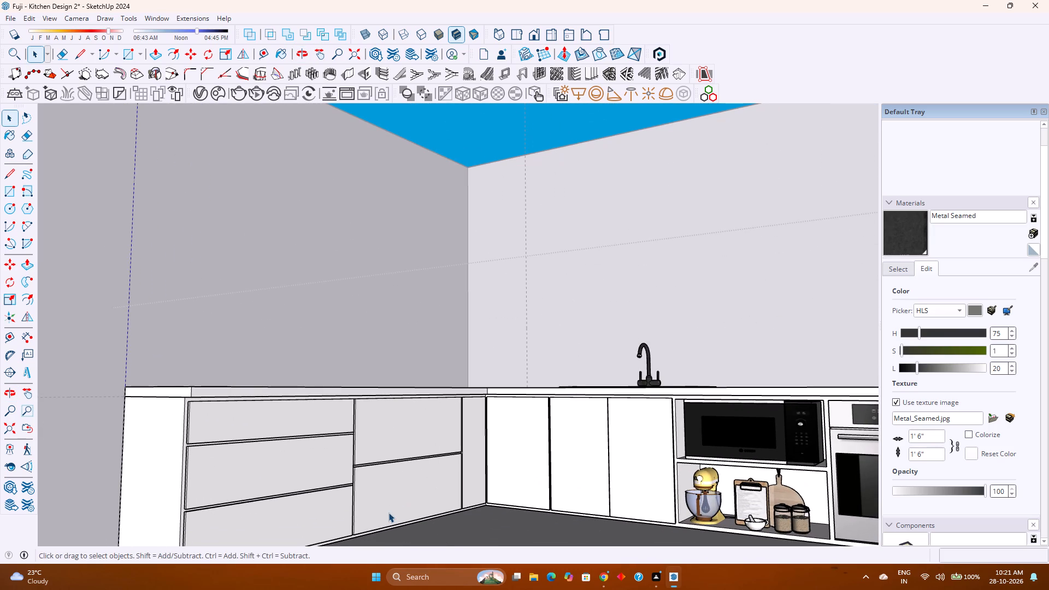
scroll(452, 520, down, 2)
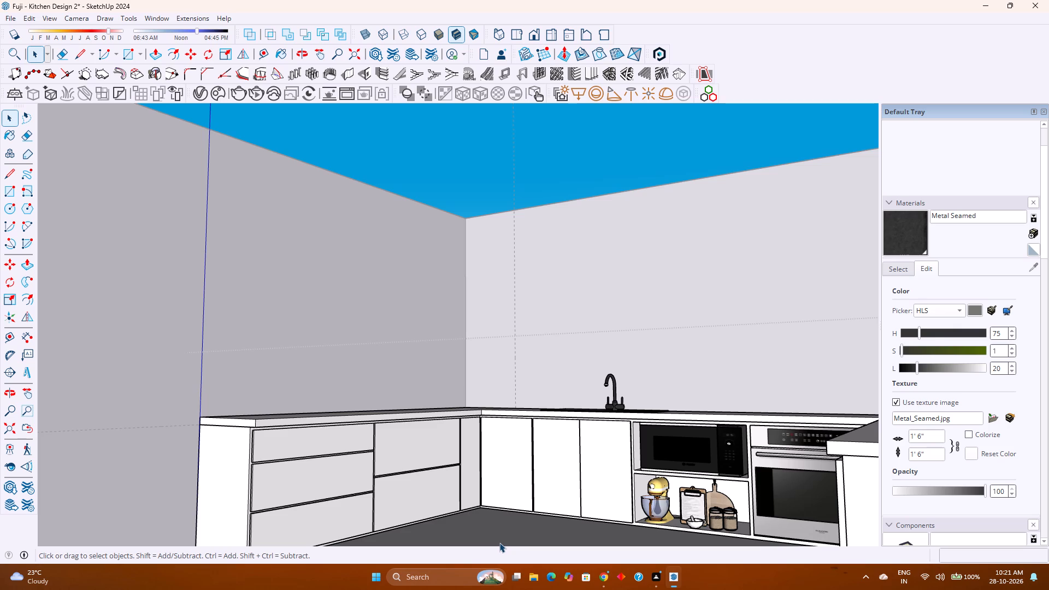
scroll(492, 498, down, 3)
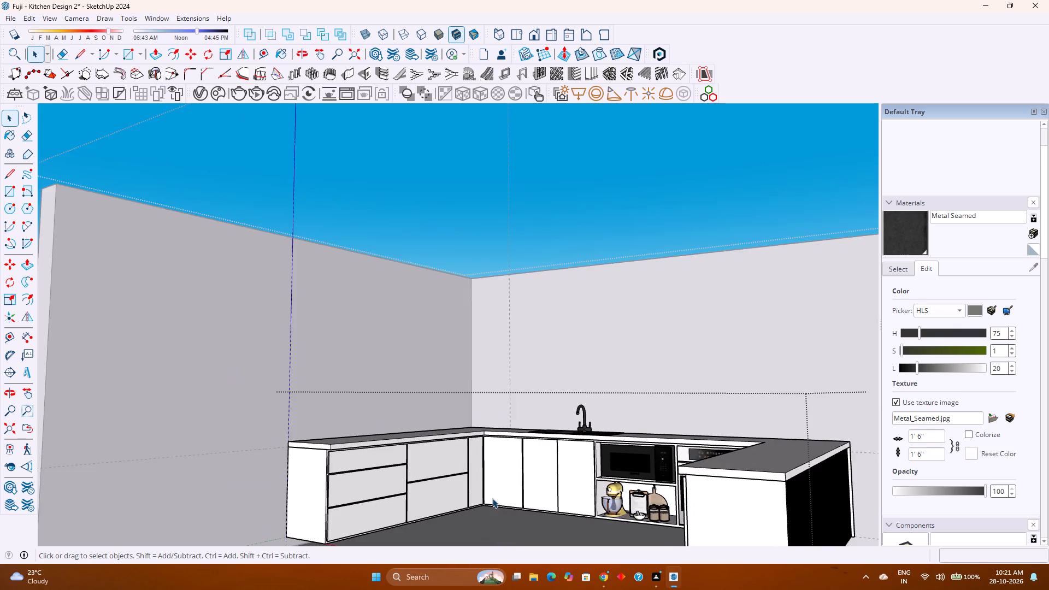
scroll(492, 498, down, 2)
key(Escape)
middle_drag(497, 501, 570, 556)
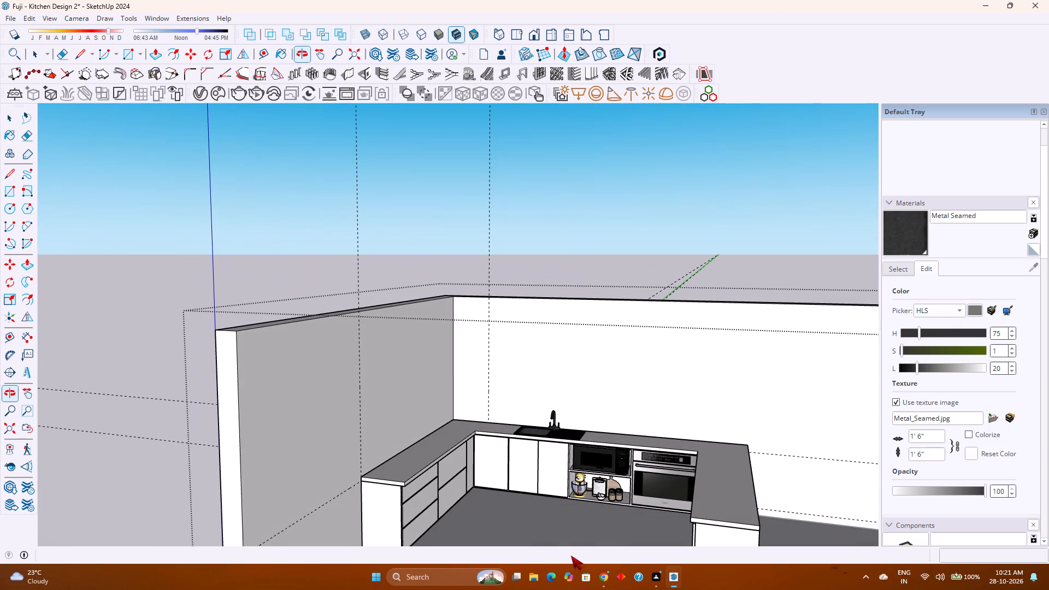
Open the kitchen group for editing.
click(721, 494)
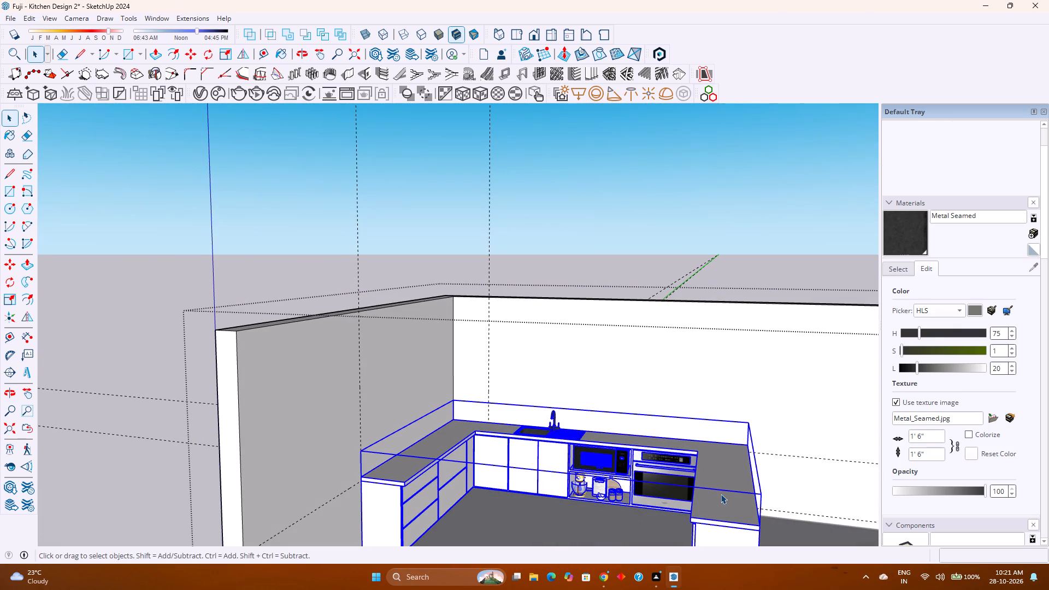
click(721, 494)
double_click(721, 494)
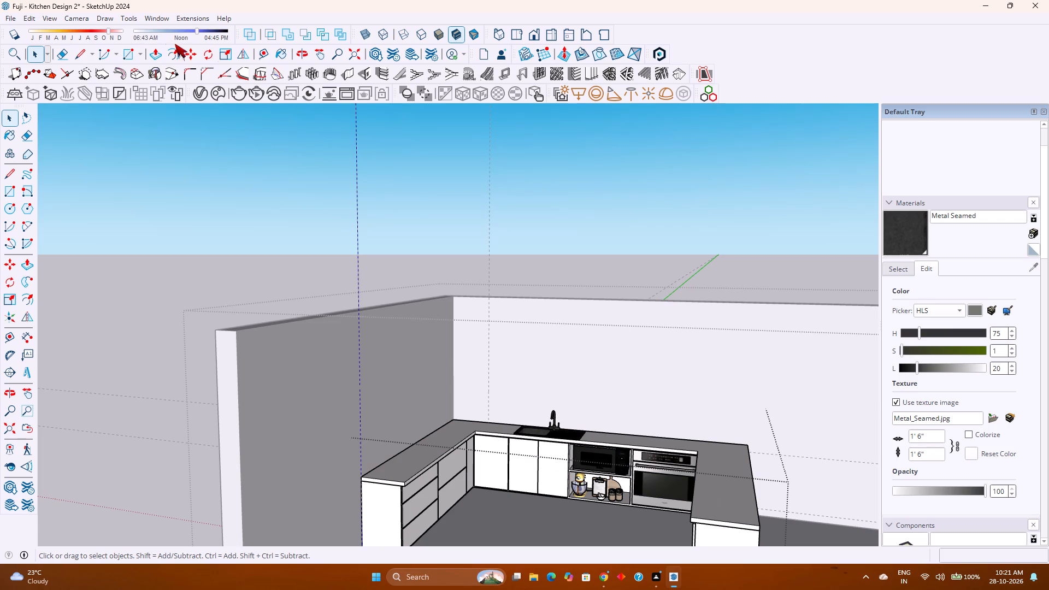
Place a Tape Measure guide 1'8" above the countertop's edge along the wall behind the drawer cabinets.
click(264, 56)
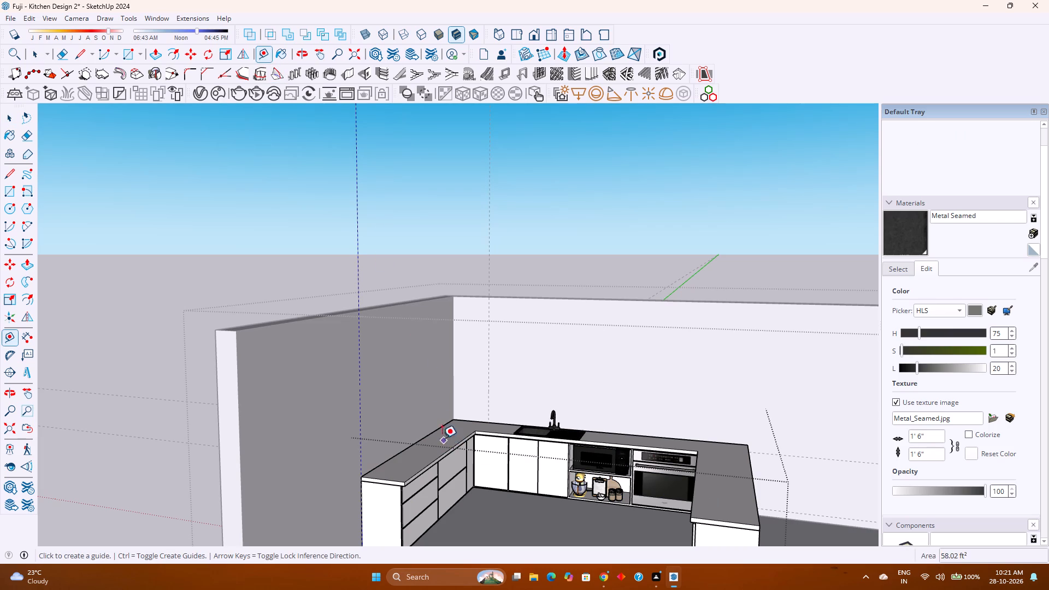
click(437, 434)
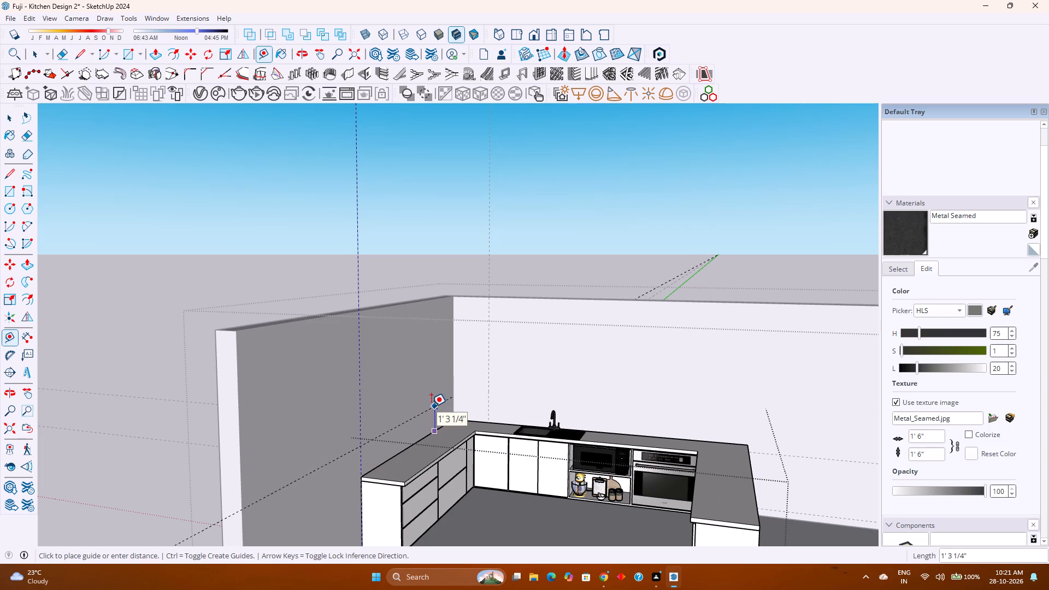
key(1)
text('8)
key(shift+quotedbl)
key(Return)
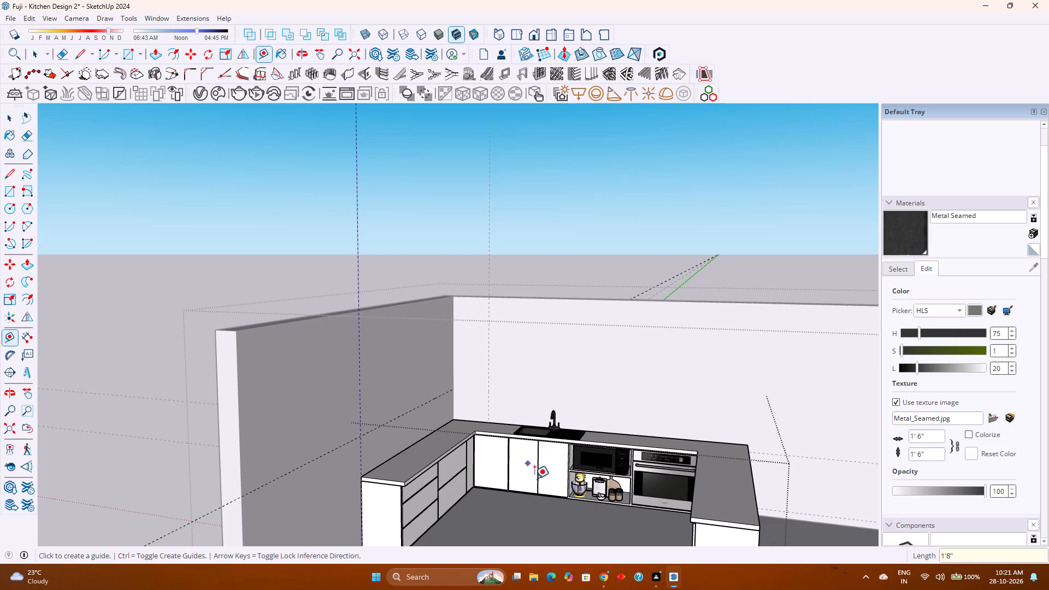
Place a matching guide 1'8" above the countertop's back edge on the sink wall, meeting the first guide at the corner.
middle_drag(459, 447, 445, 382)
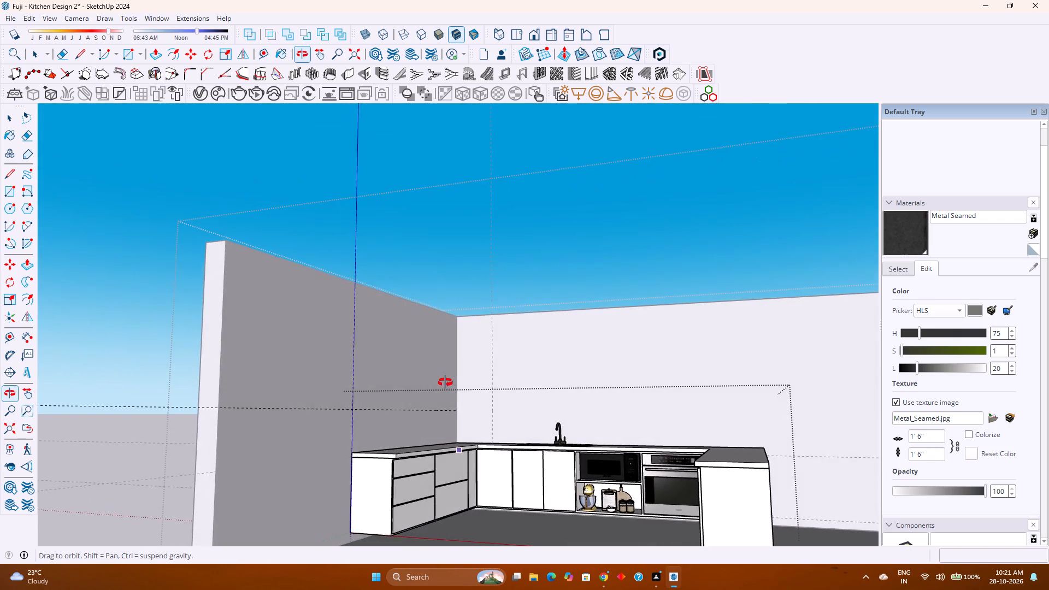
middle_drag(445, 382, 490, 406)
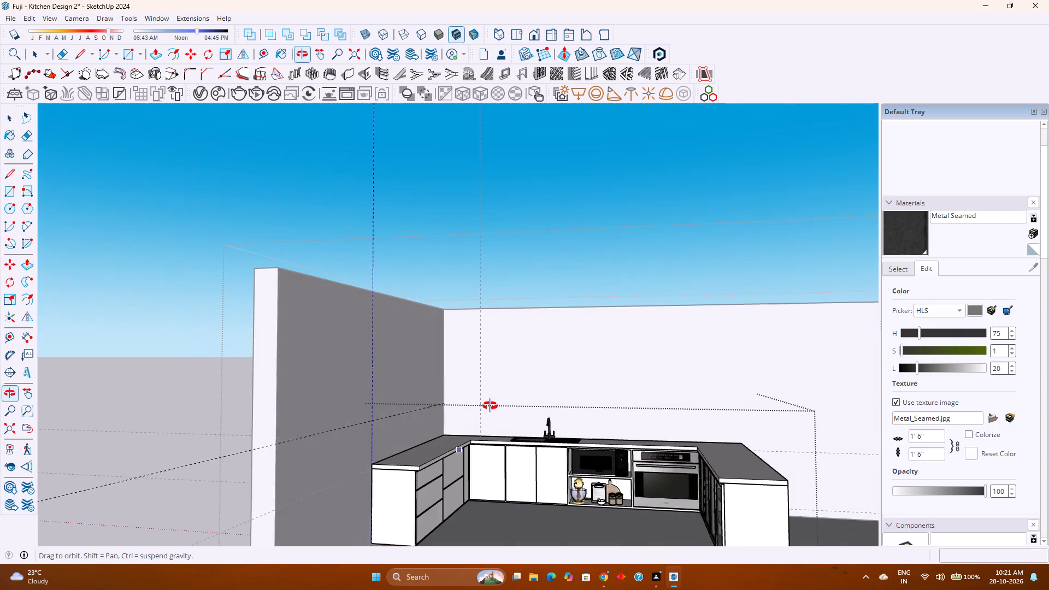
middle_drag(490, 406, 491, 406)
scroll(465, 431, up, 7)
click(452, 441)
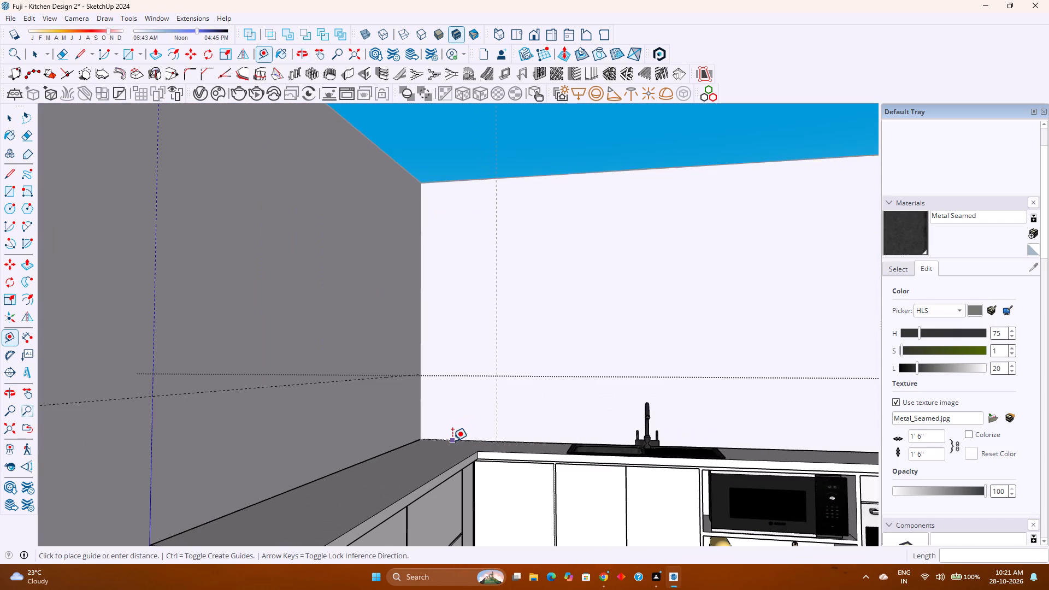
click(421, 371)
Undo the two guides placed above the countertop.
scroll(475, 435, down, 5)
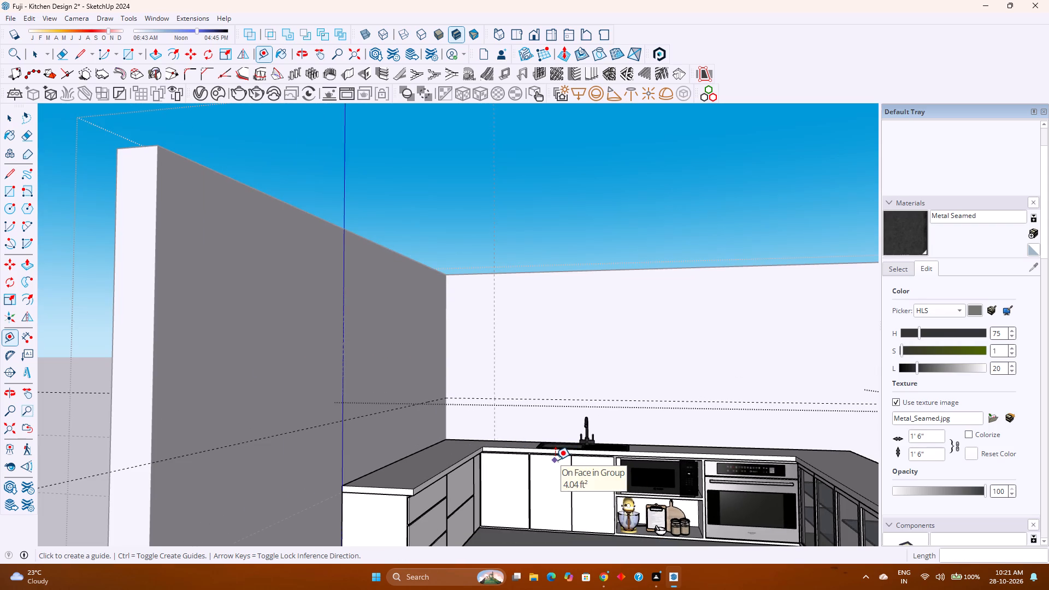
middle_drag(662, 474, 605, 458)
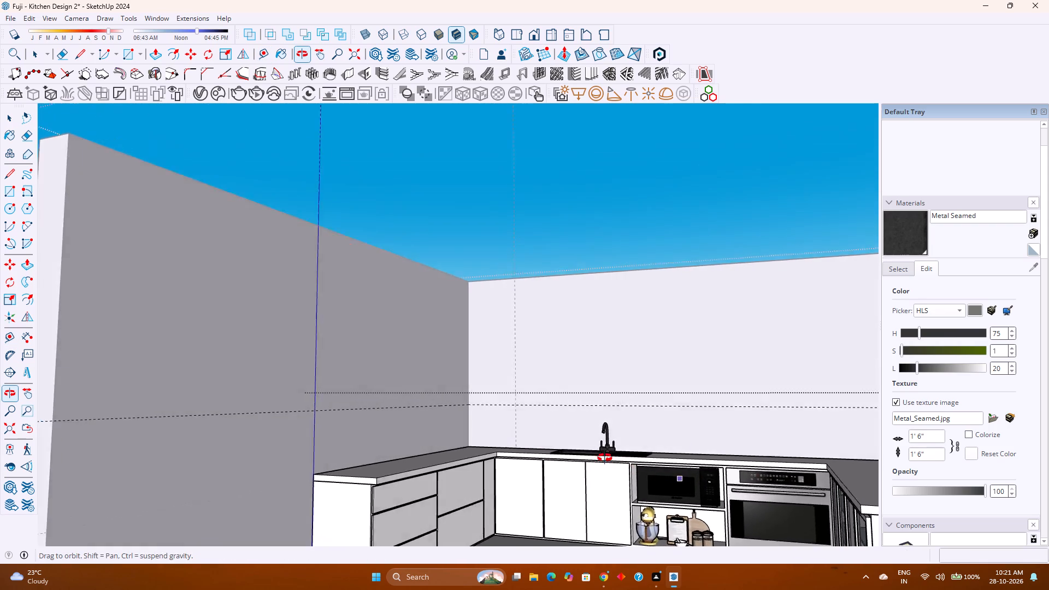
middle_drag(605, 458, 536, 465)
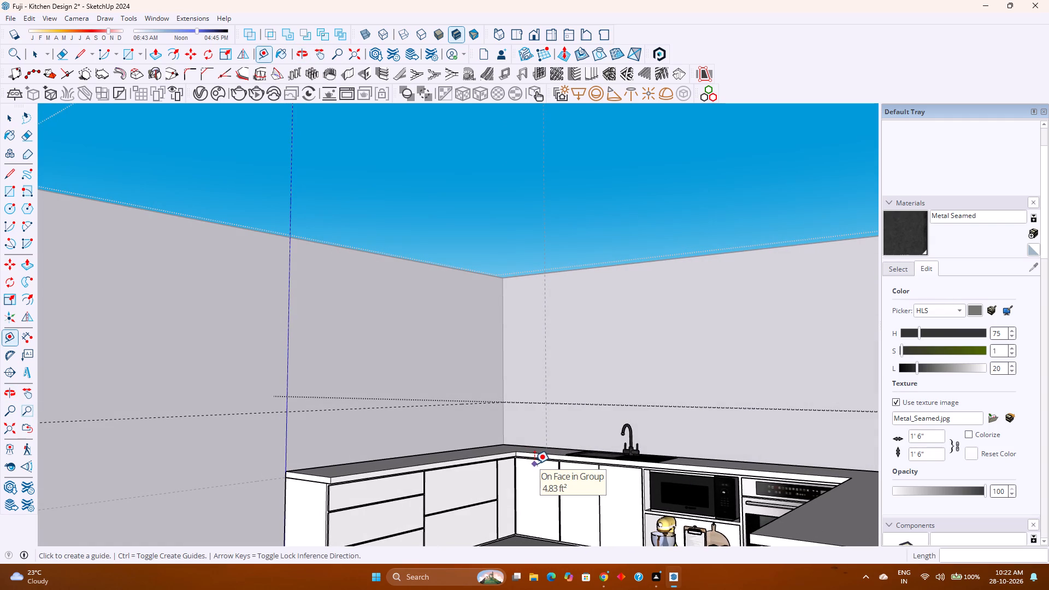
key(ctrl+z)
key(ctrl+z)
Place a guide 1'9" above the countertop's edge along the wall behind the drawer cabinets.
click(347, 462)
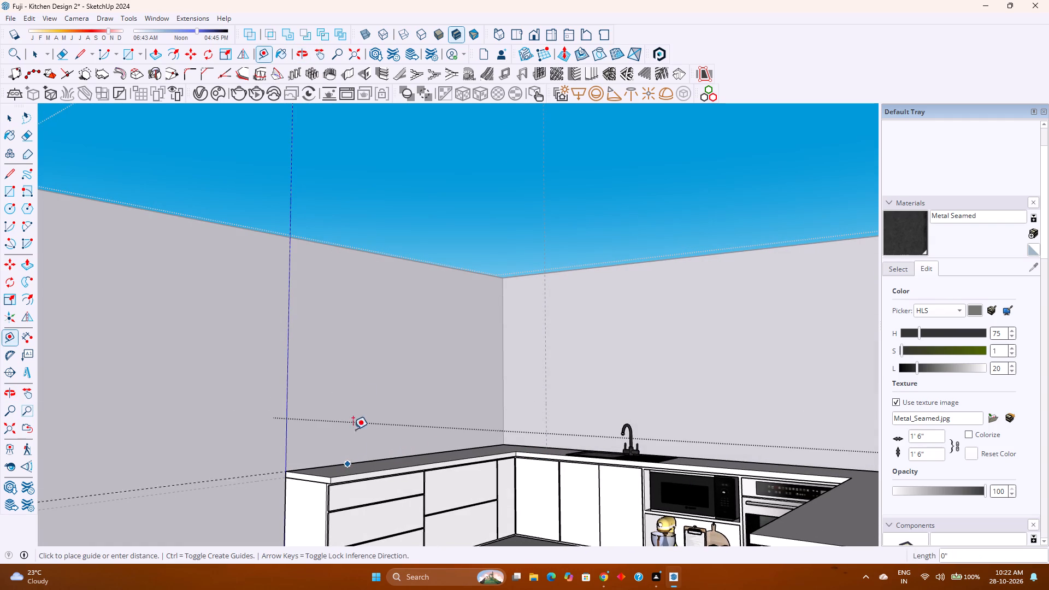
text(1')
key(9)
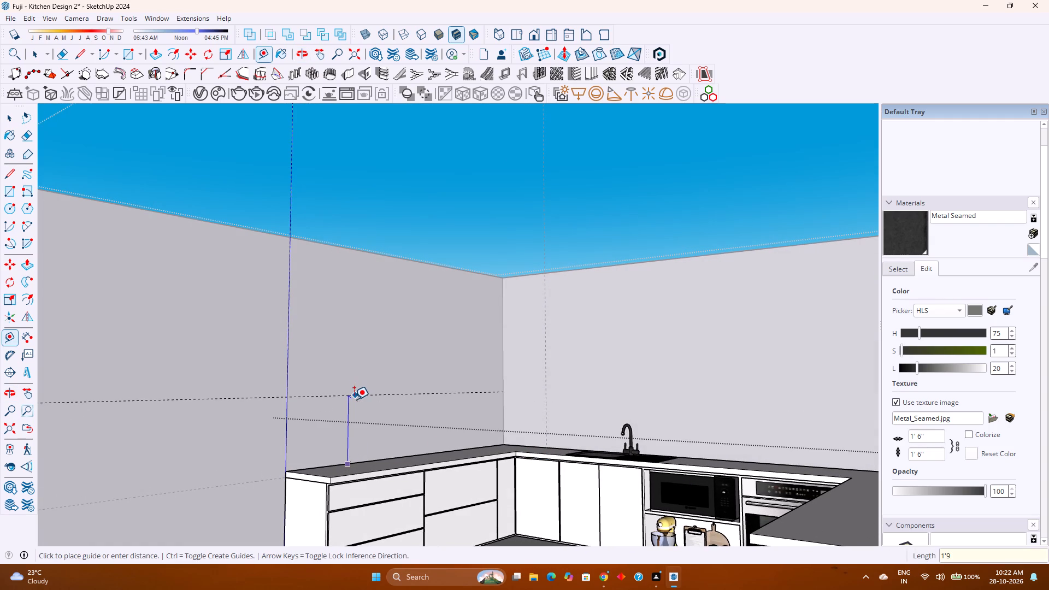
key(shift+quotedbl)
key(Return)
Place a matching guide above the countertop's back edge on the sink wall, meeting the 1'9" guide at the corner.
click(540, 449)
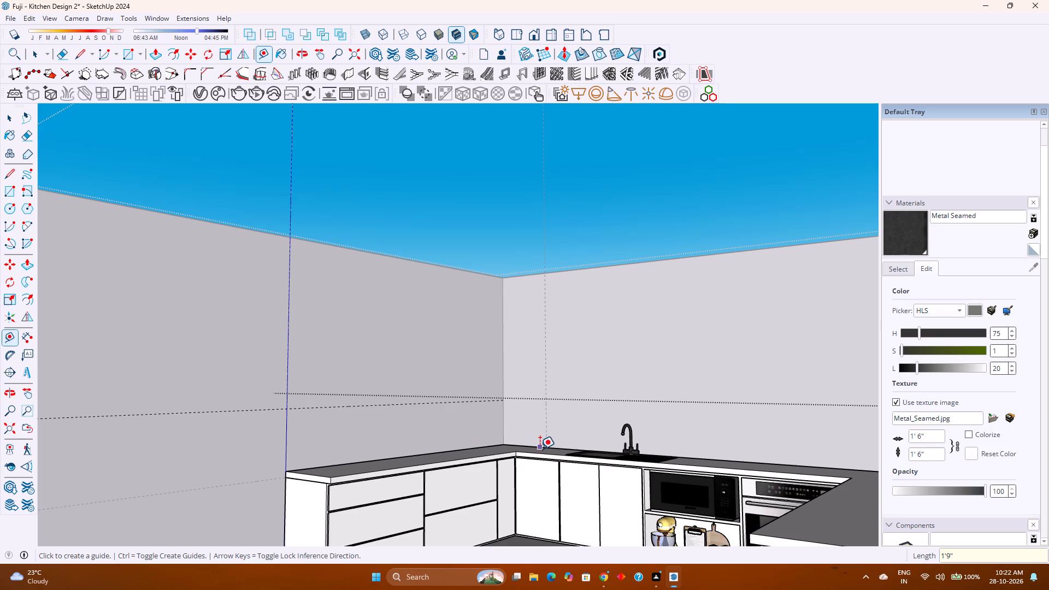
scroll(504, 402, up, 7)
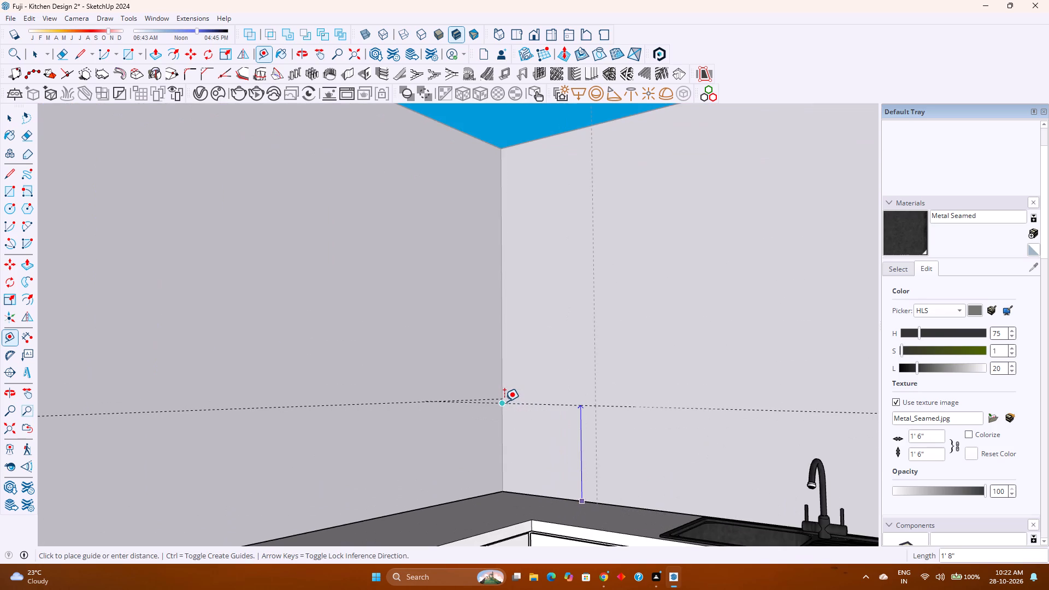
scroll(504, 396, up, 8)
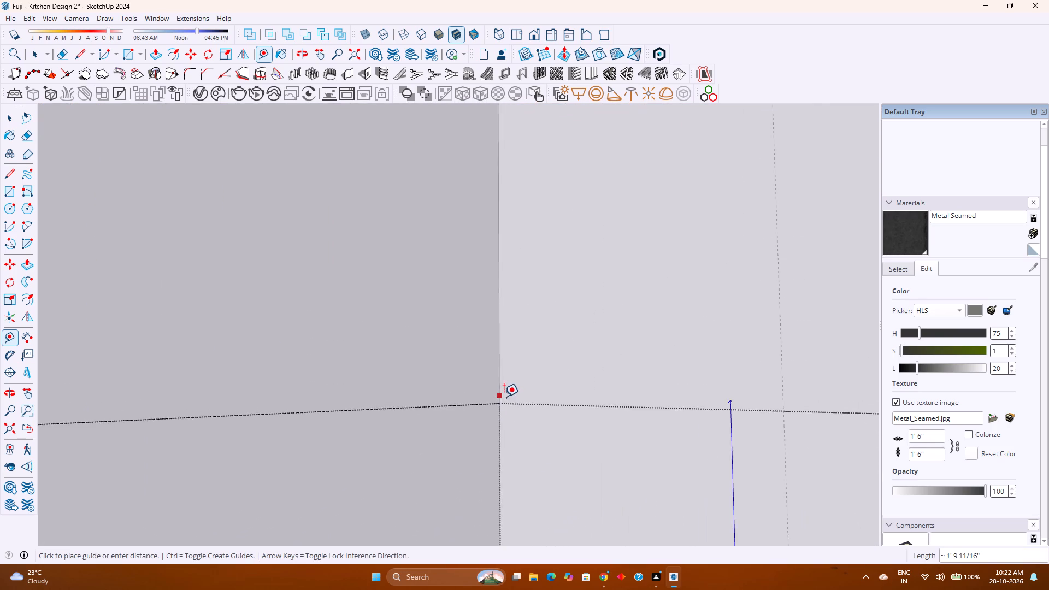
scroll(504, 397, up, 8)
middle_drag(504, 399, 507, 468)
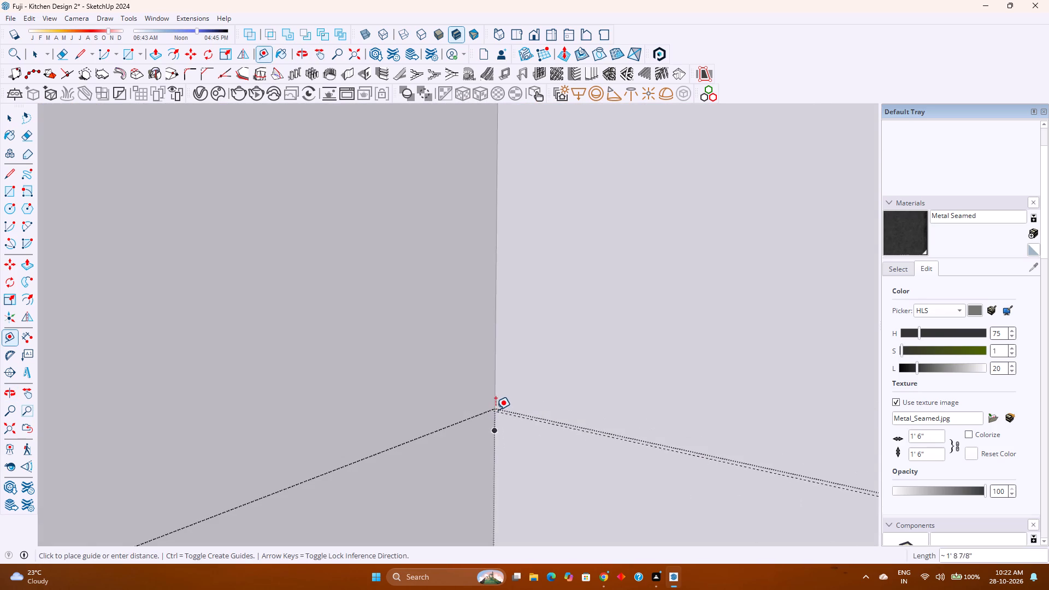
click(494, 407)
Place a guide 9" below the top edge of the wall behind the drawer cabinets.
scroll(494, 407, down, 13)
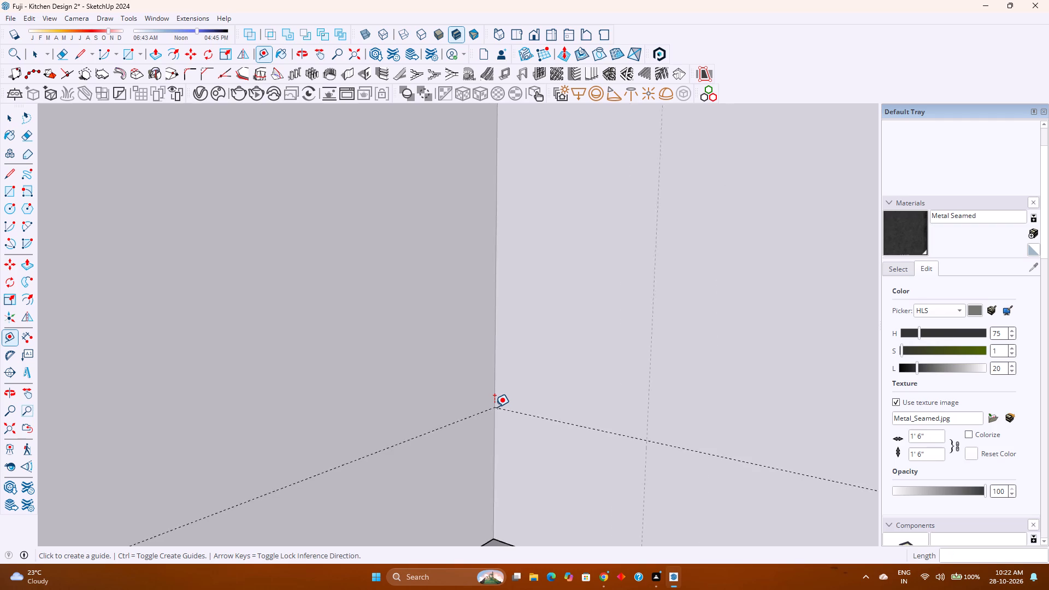
scroll(494, 407, down, 13)
middle_drag(339, 479, 339, 400)
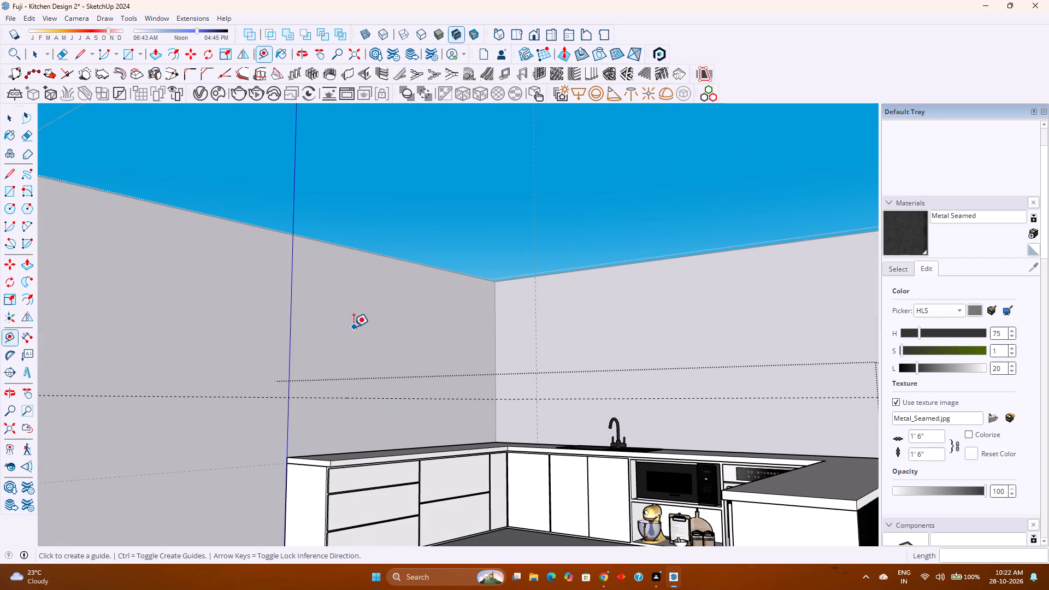
click(347, 249)
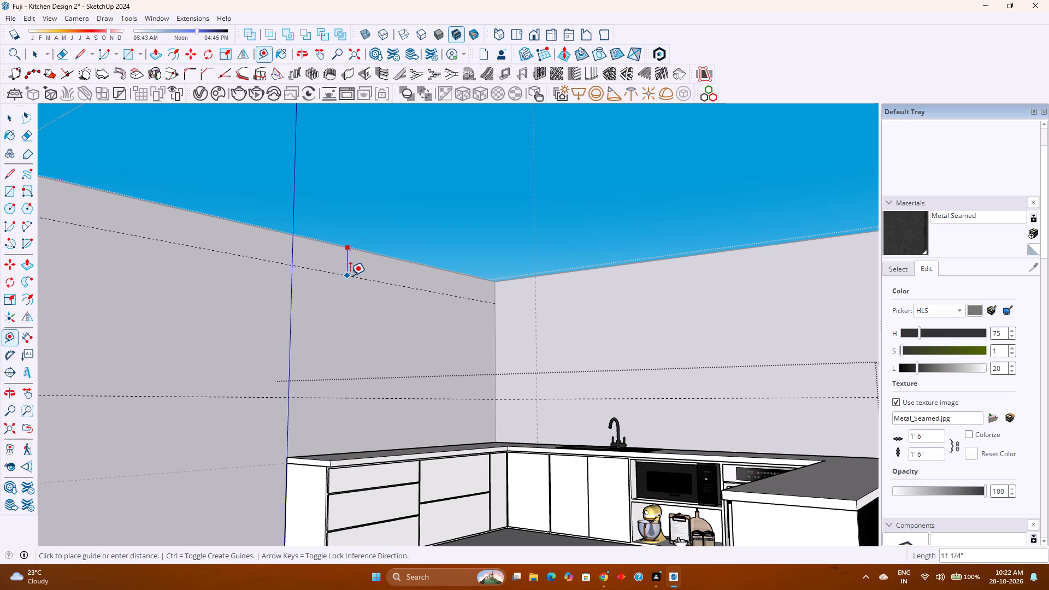
key(9)
key(Return)
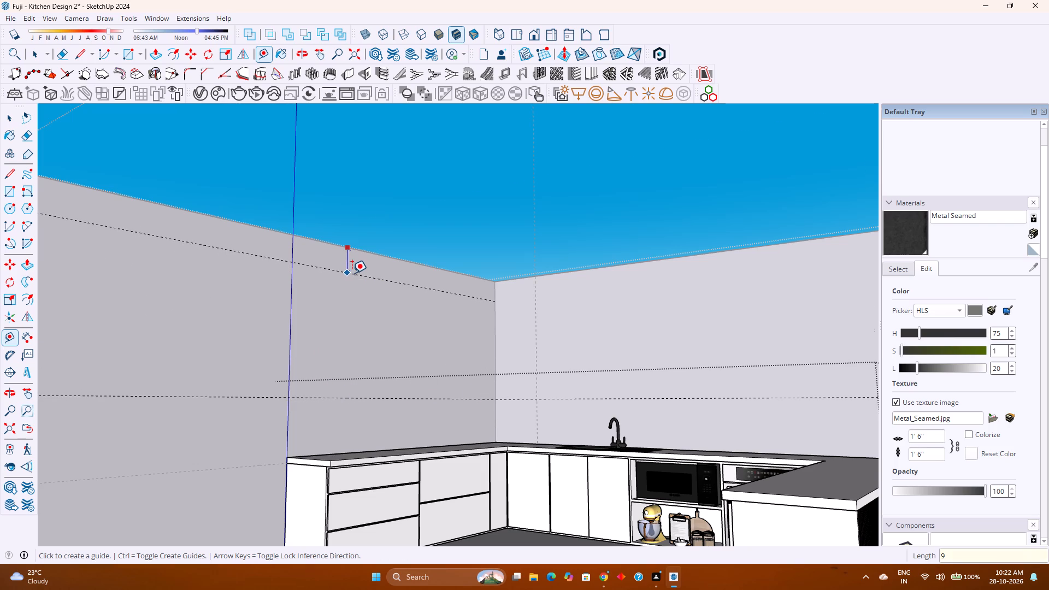
Place a guide above the lower guide on the drawer-cabinet wall, trying offsets of 2'6", 2'3" and 2'4" before settling on 2'5".
click(355, 271)
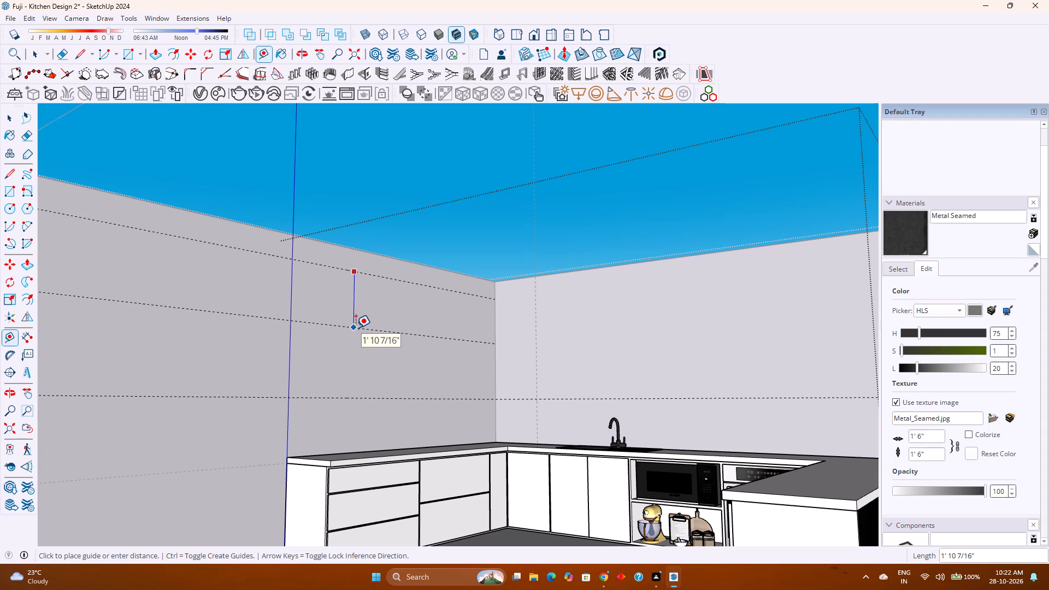
key(Escape)
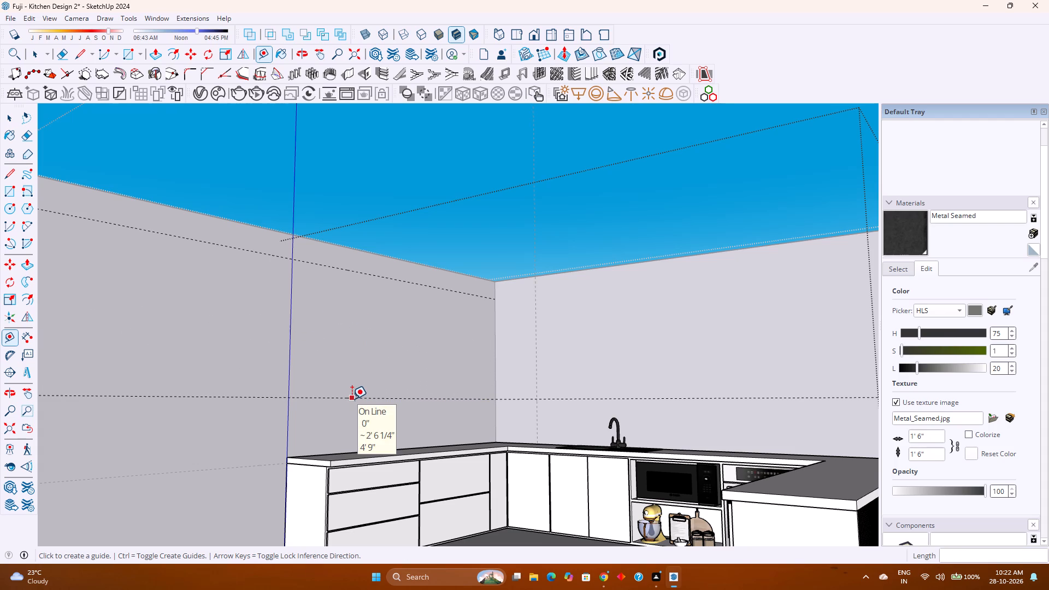
click(352, 399)
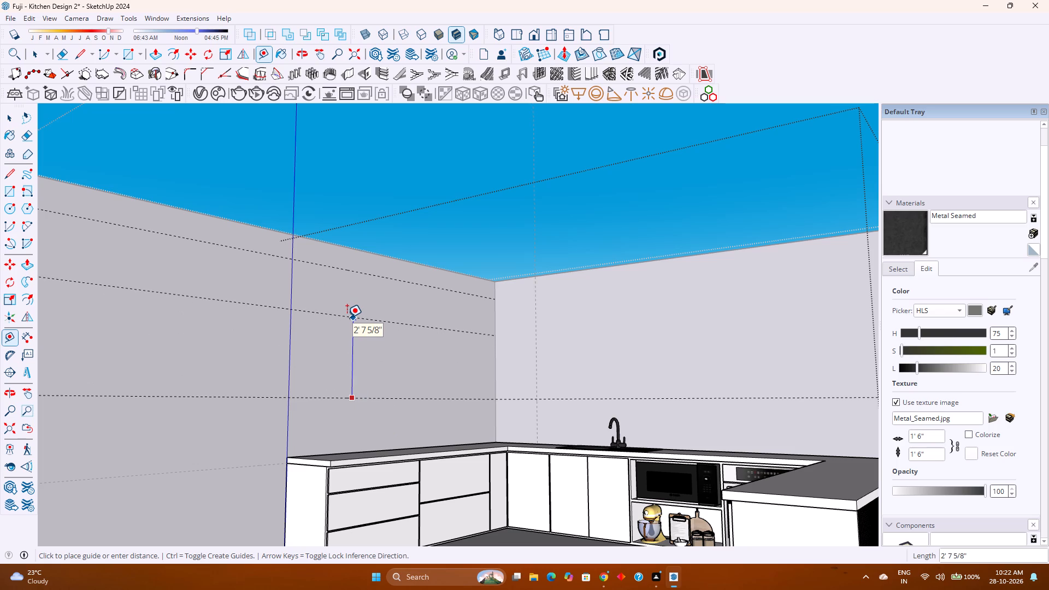
text(2'6")
key(Return)
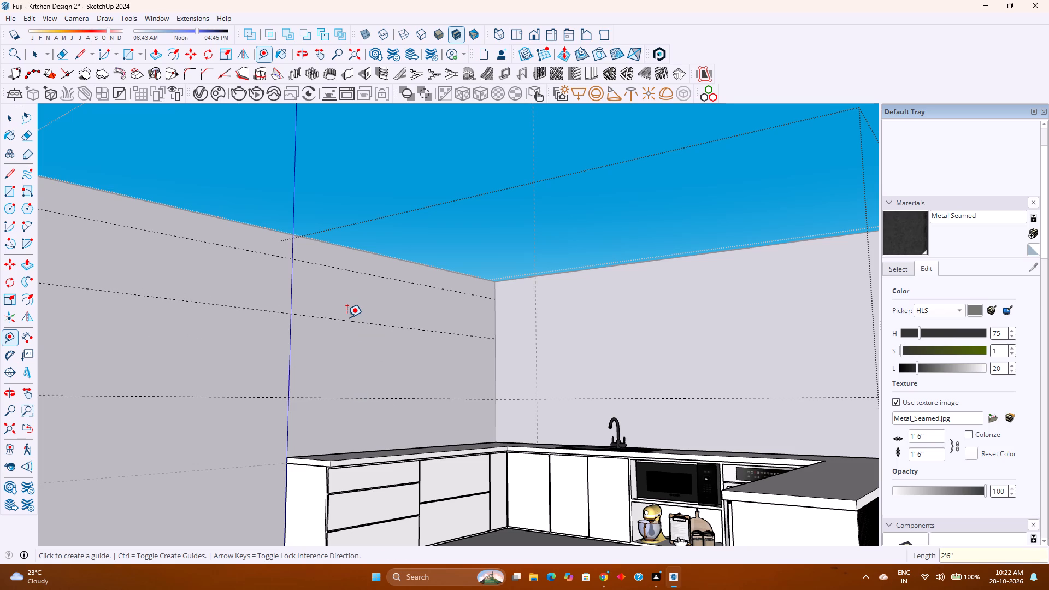
text(2')
text(3")
key(Return)
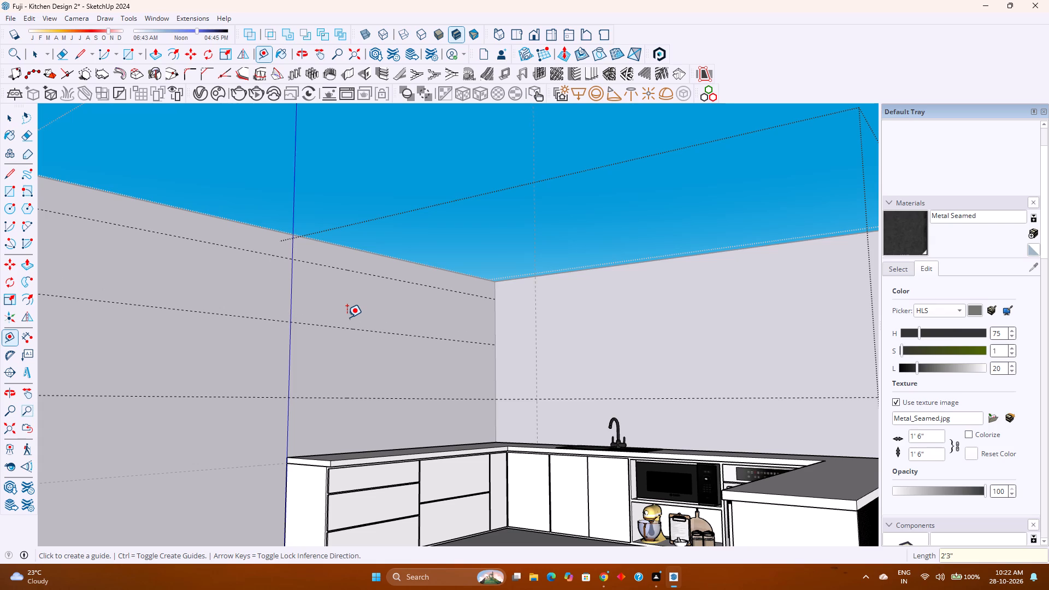
text(2'4")
key(Return)
text(2'5")
key(Return)
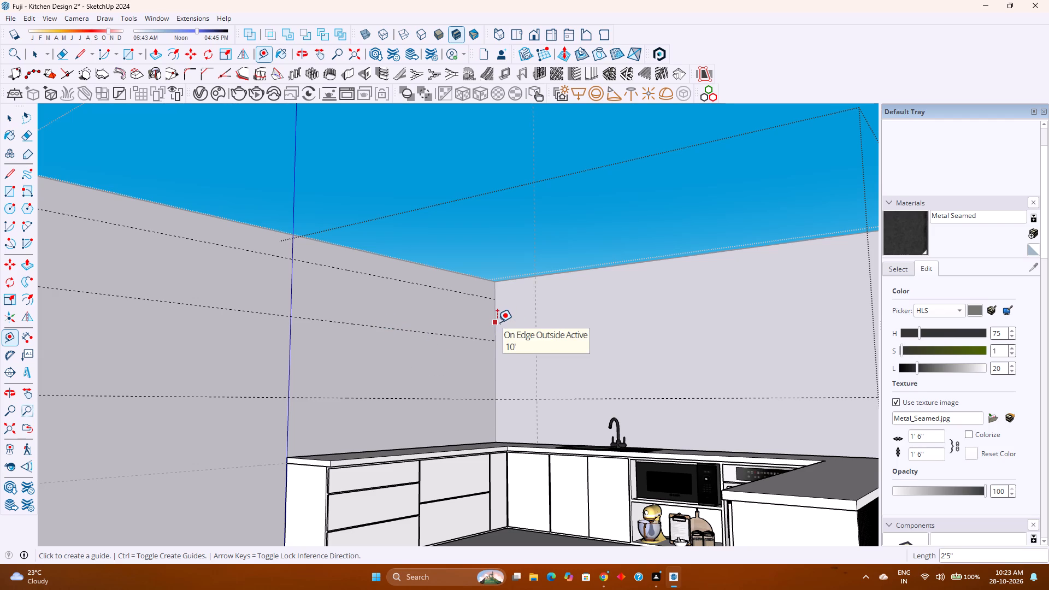
Draw a 10'6" by 2'5" rectangle between the guides on the drawer-cabinet wall, from the cabinet run's end to the room corner.
scroll(465, 346, down, 2)
middle_drag(465, 346, 502, 397)
scroll(498, 392, down, 2)
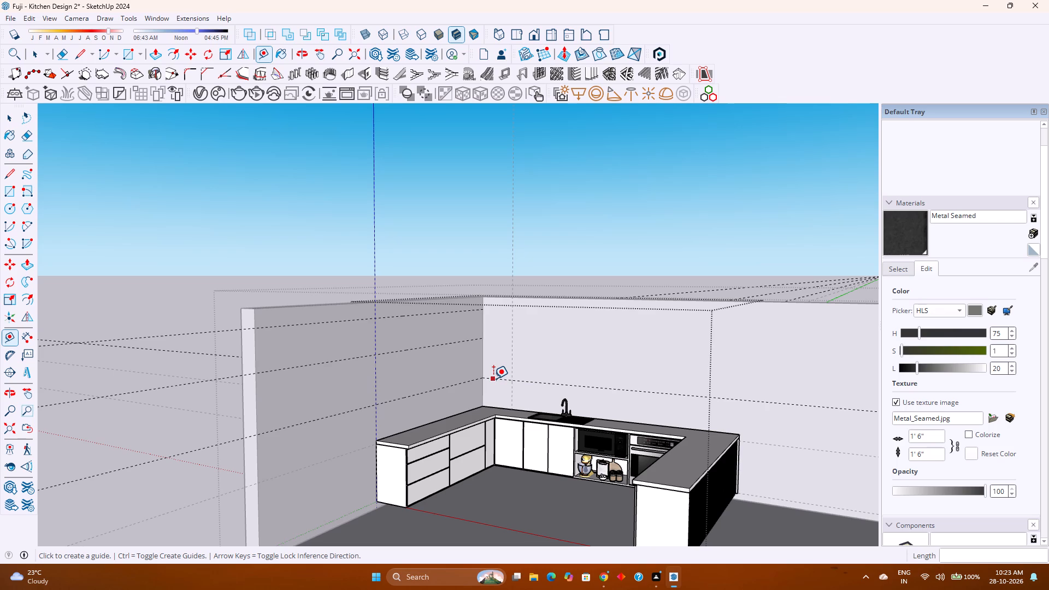
key(space)
click(406, 483)
click(400, 477)
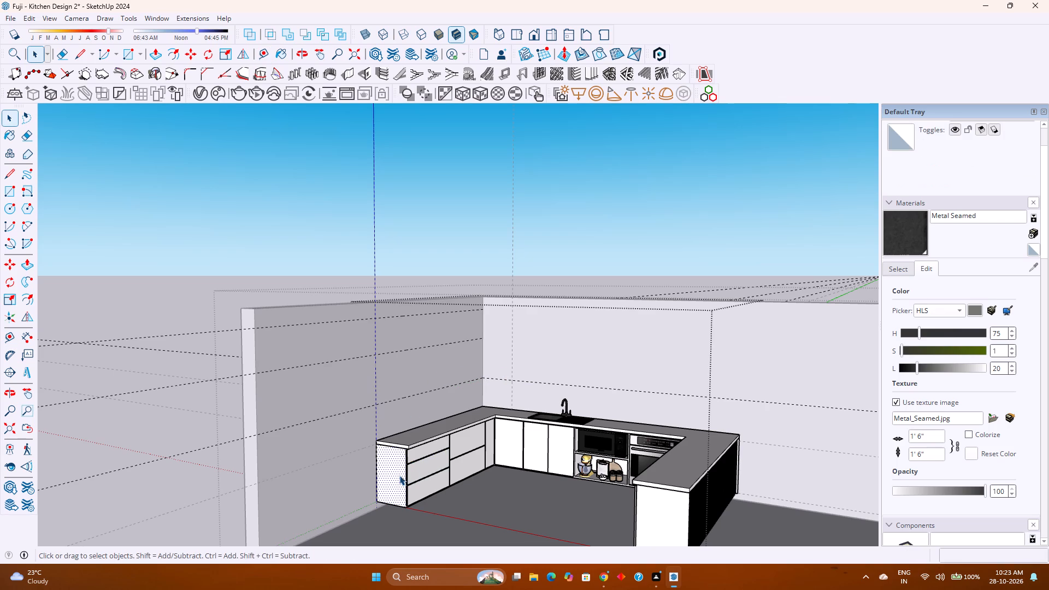
click(129, 50)
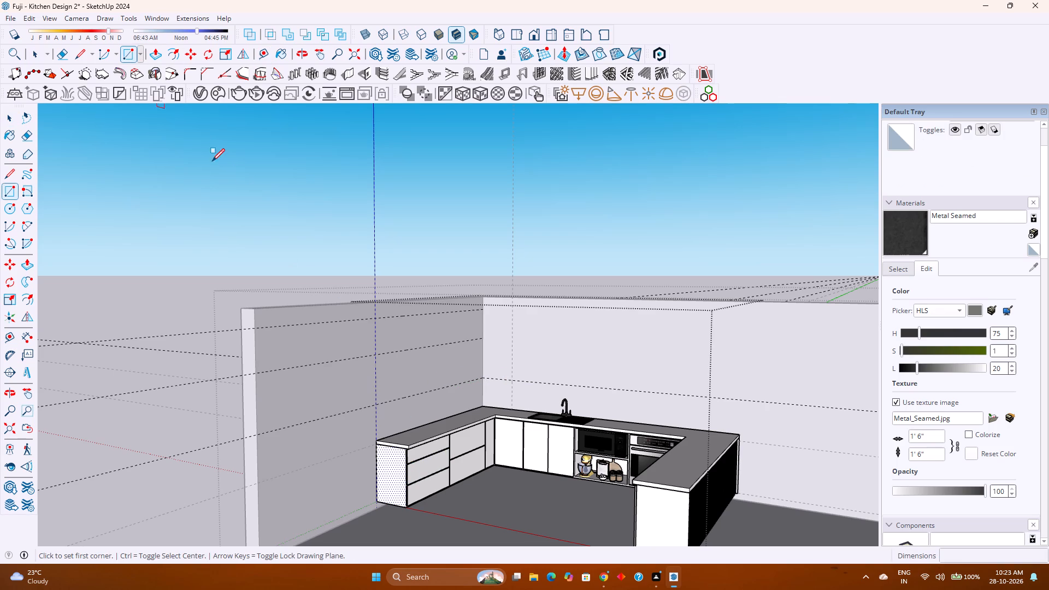
click(376, 356)
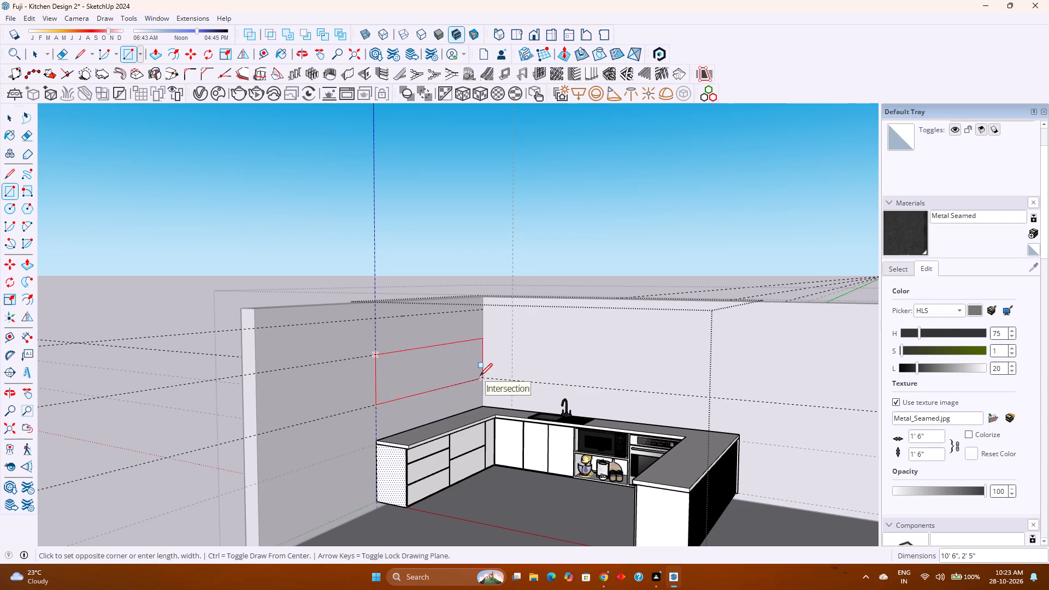
click(480, 376)
Make the new wall rectangle and its edges a group.
key(space)
double_click(446, 374)
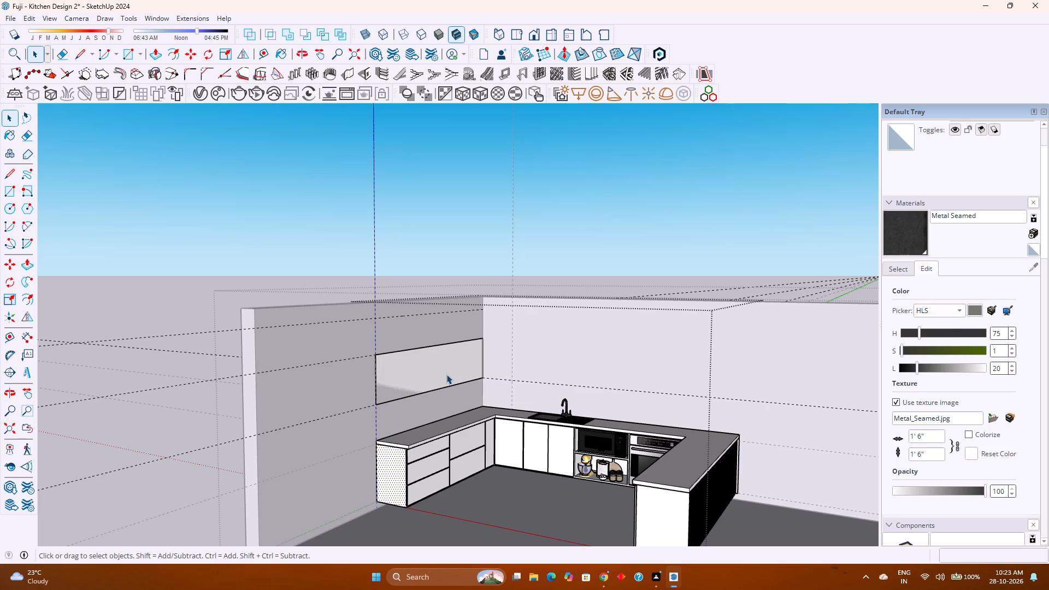
right_click(446, 374)
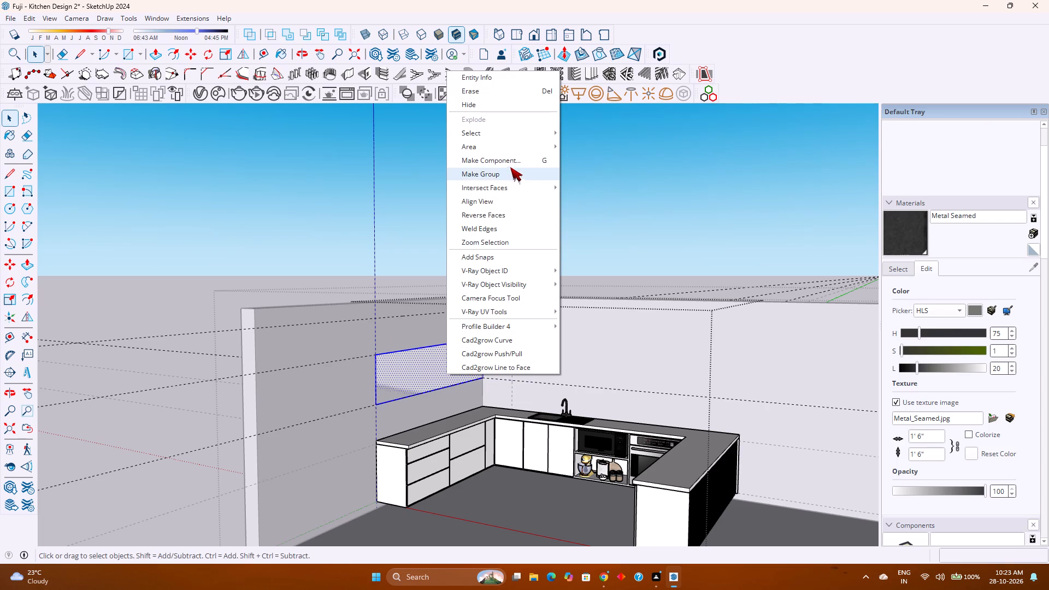
click(514, 169)
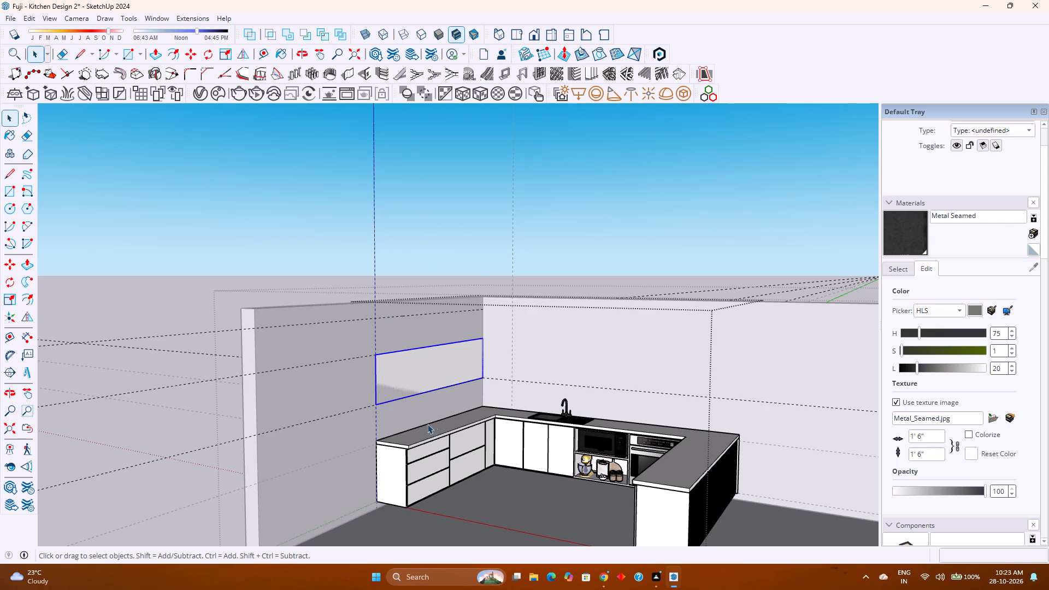
Open the rectangle's group for editing and place a vertical guide 1'6" from its corner edge along the sink wall.
middle_drag(434, 418, 345, 506)
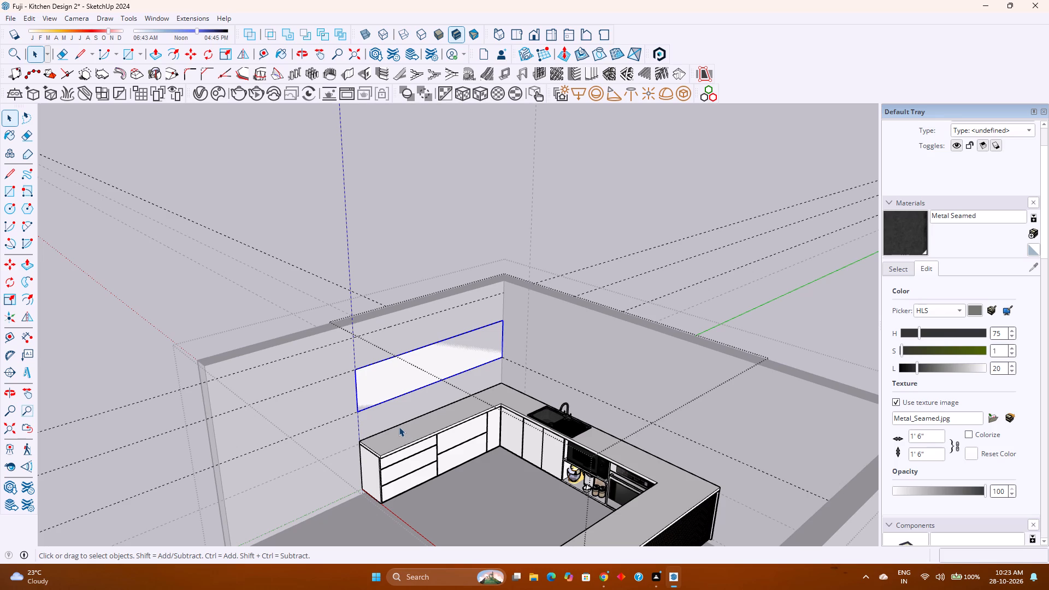
scroll(439, 443, up, 3)
middle_drag(439, 443, 310, 408)
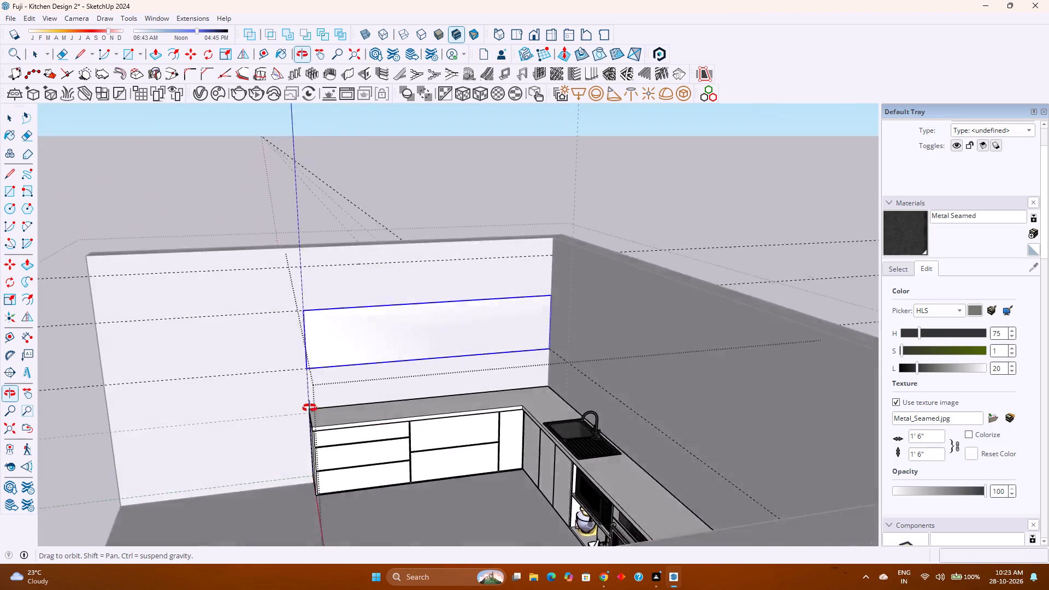
middle_drag(310, 408, 344, 445)
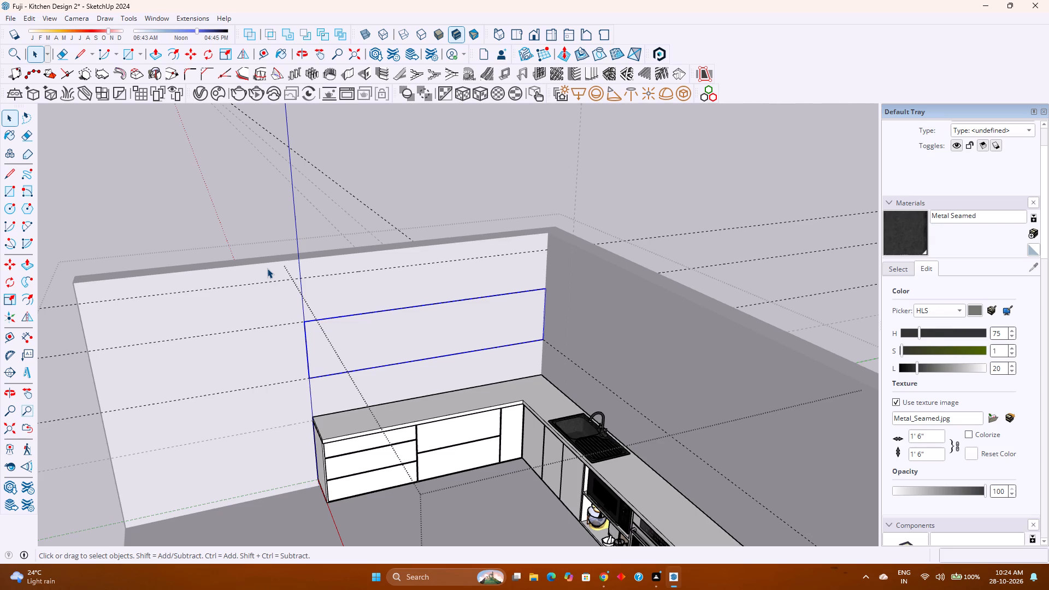
middle_drag(496, 328, 585, 291)
middle_click(585, 291)
middle_click(585, 291)
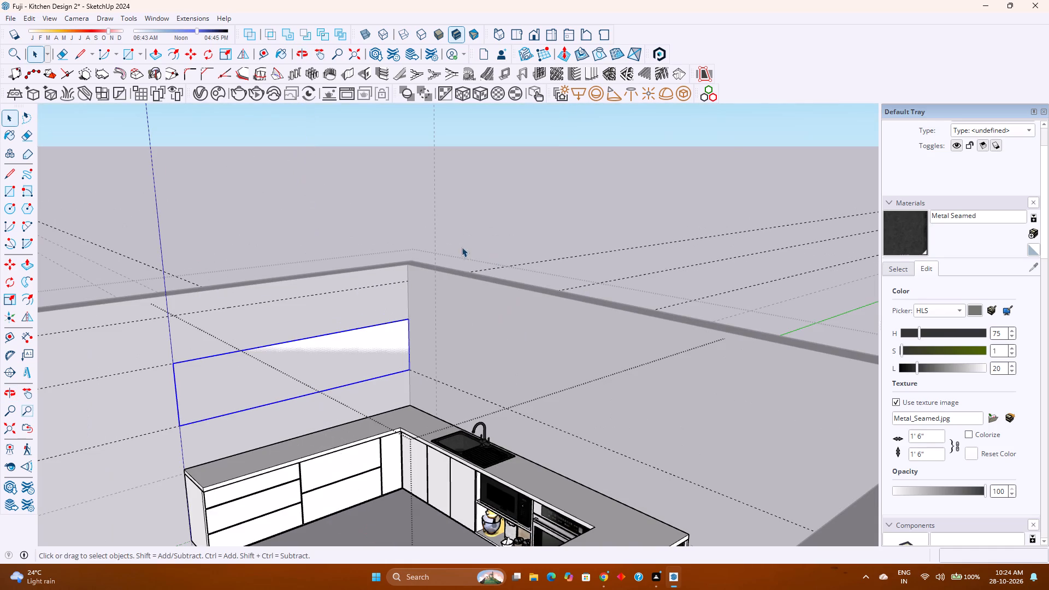
double_click(376, 344)
scroll(376, 344, up, 4)
middle_drag(376, 344, 420, 337)
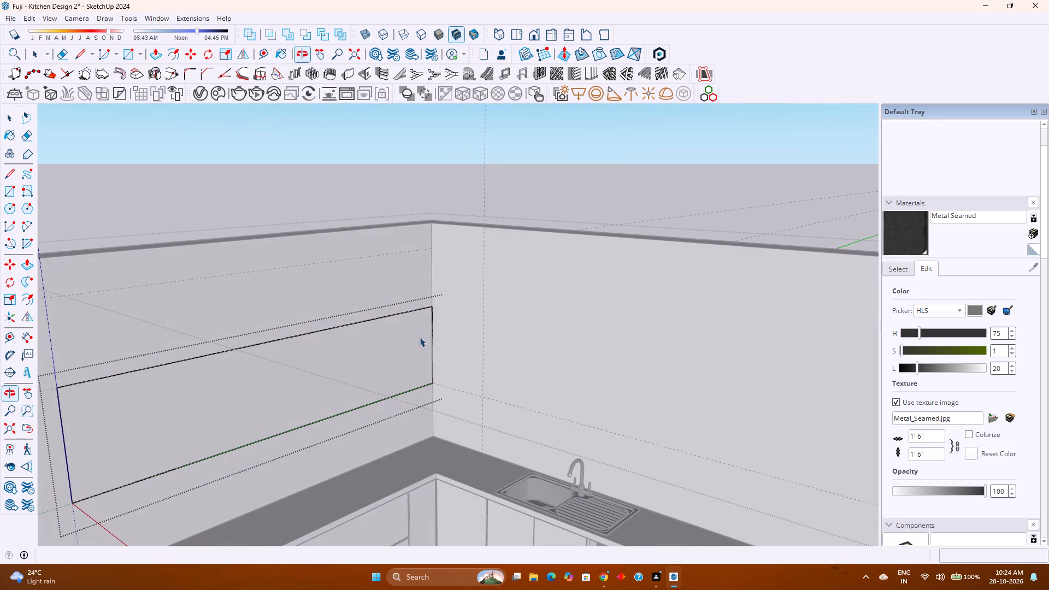
click(280, 58)
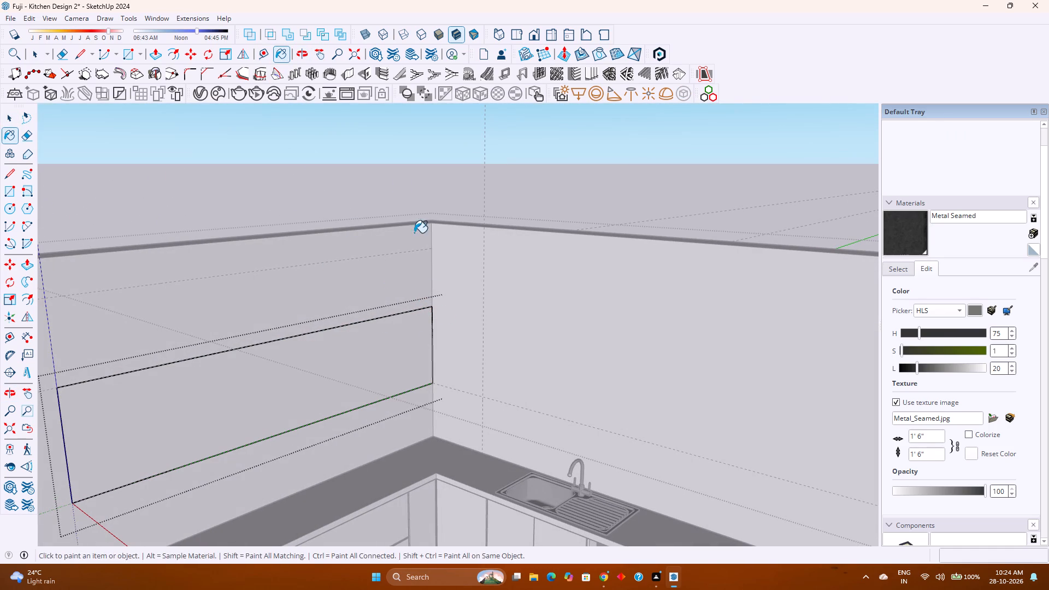
click(261, 50)
click(431, 322)
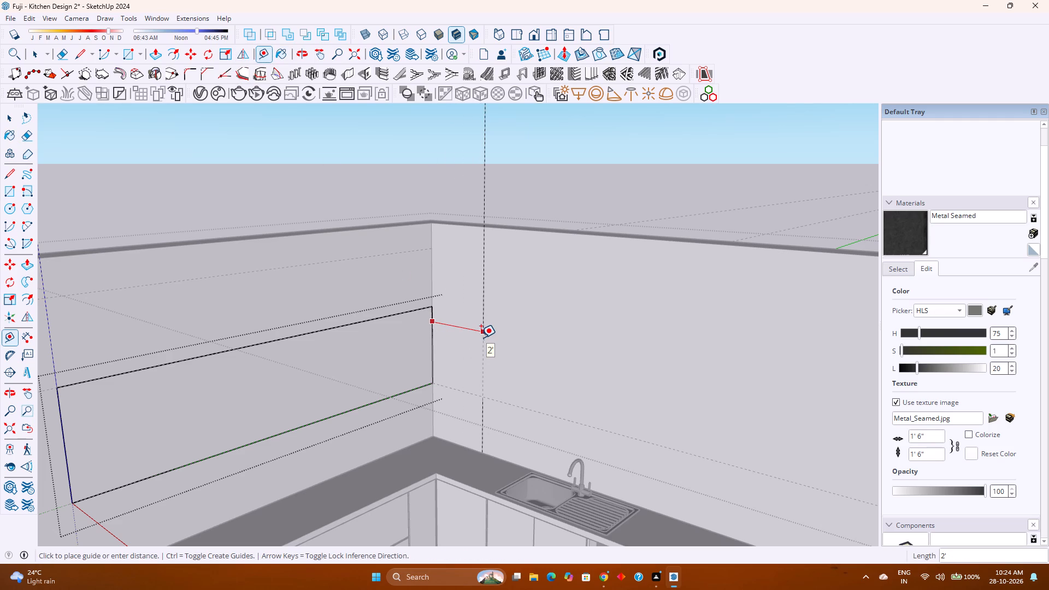
text(1'6")
key(Return)
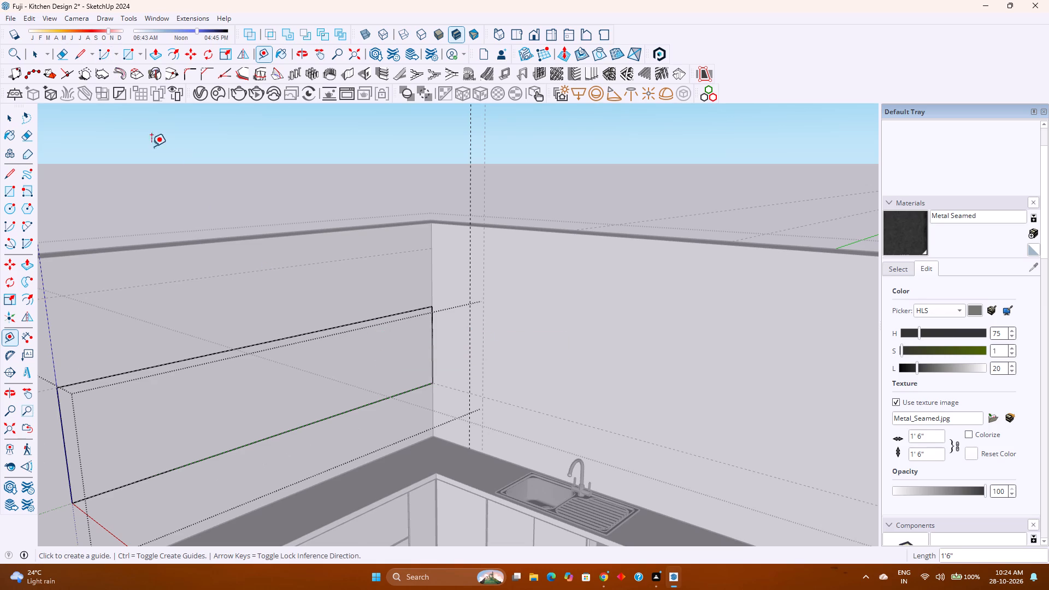
Push/Pull the rectangle's face 1'6" out from the wall to the vertical guide, forming the upper cabinet block.
key(p)
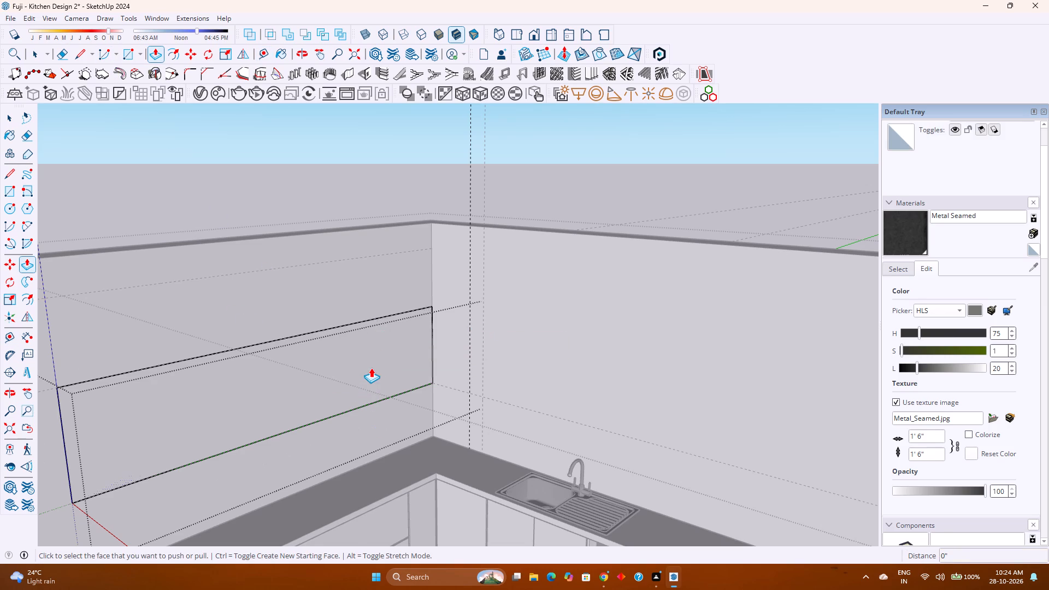
click(374, 365)
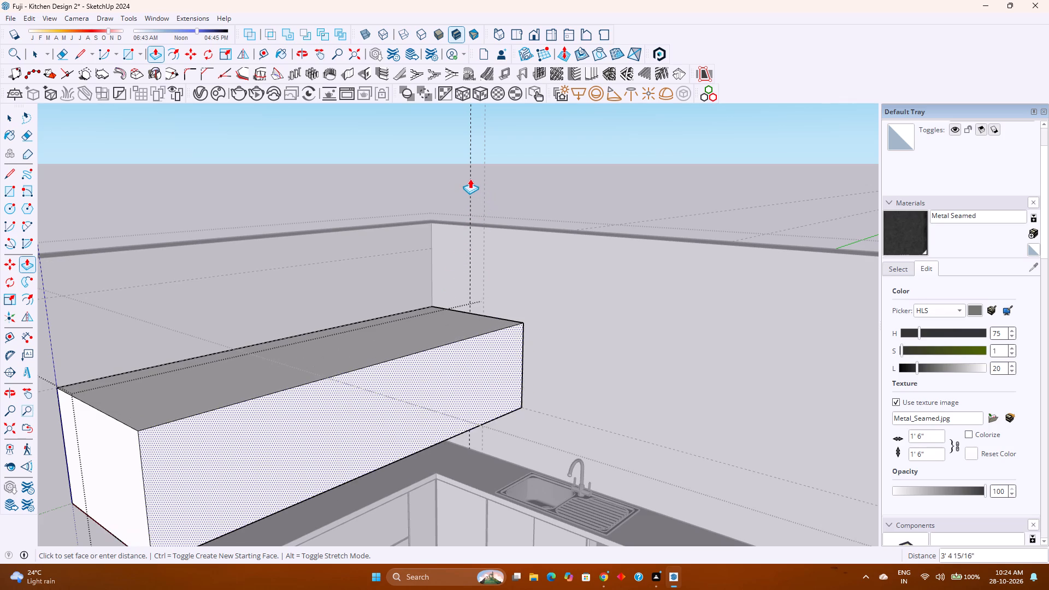
middle_drag(465, 176, 491, 192)
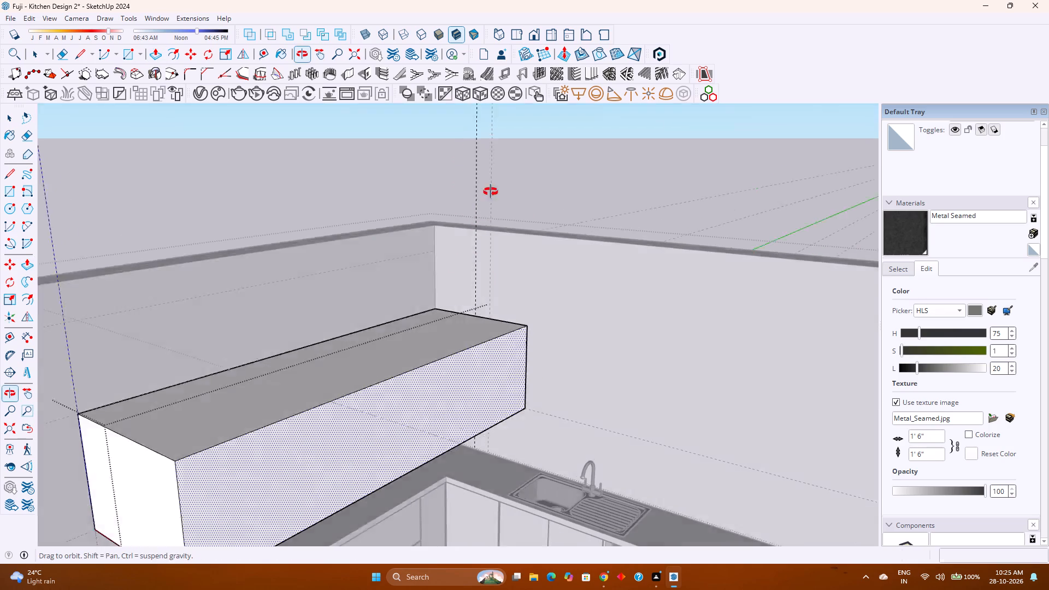
middle_drag(491, 192, 564, 331)
click(497, 348)
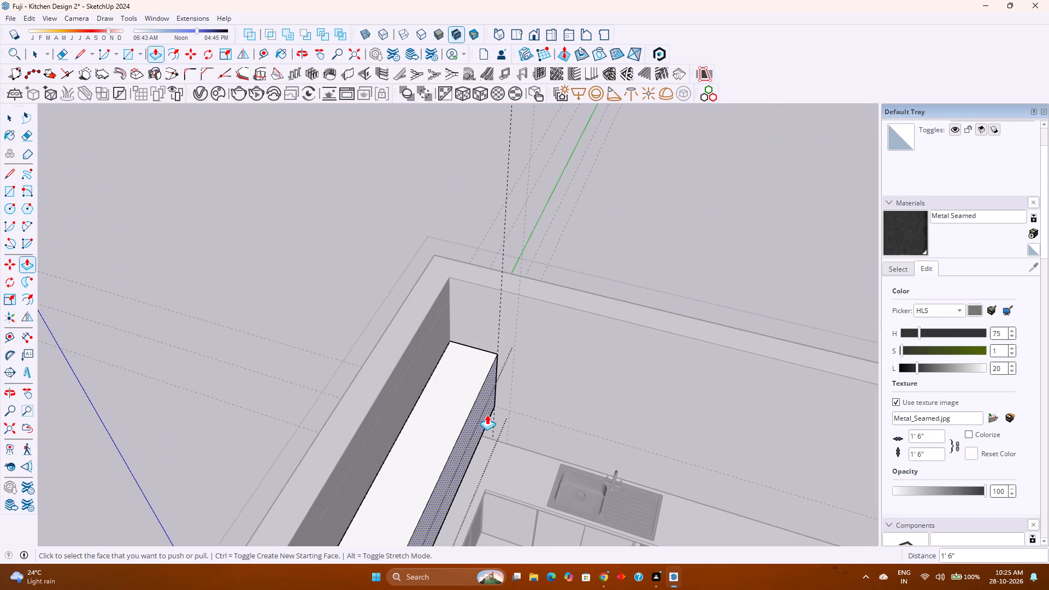
Examine the upper cabinet block from several angles, checking its position above the drawer cabinets and its end face.
middle_drag(486, 415, 397, 290)
middle_click(397, 290)
scroll(393, 262, down, 4)
shift+middle_drag(353, 336, 433, 269)
middle_drag(443, 309, 552, 252)
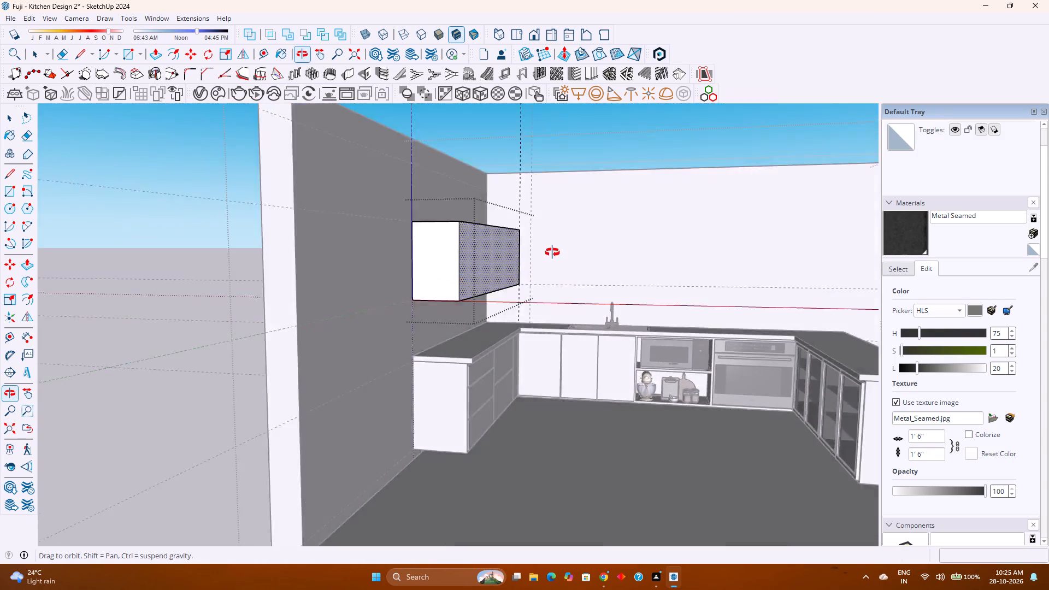
middle_drag(552, 252, 393, 334)
scroll(251, 333, up, 3)
middle_drag(252, 333, 350, 296)
scroll(273, 334, up, 1)
shift+middle_drag(438, 302, 398, 314)
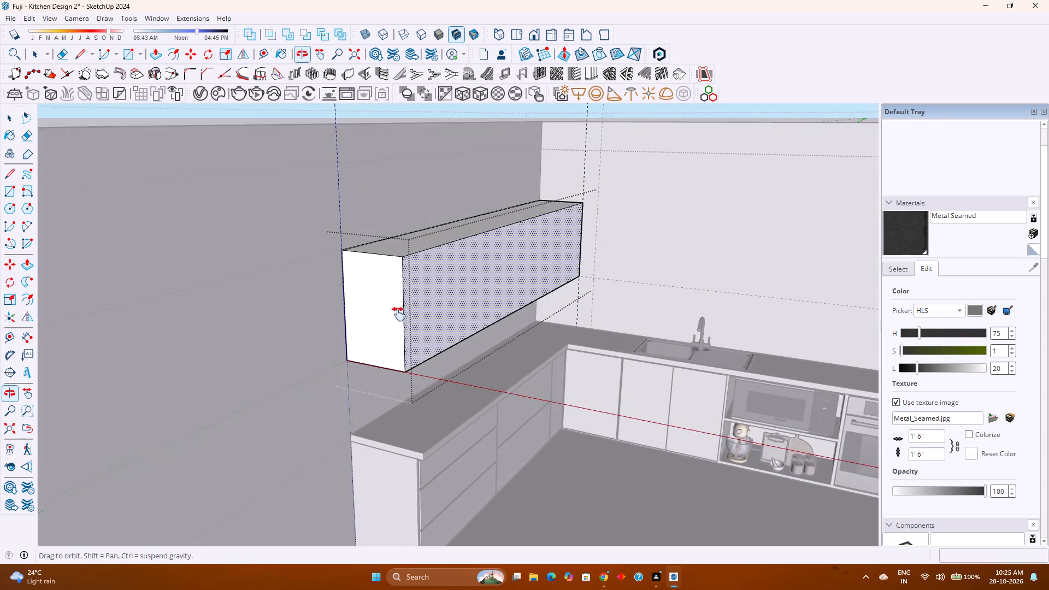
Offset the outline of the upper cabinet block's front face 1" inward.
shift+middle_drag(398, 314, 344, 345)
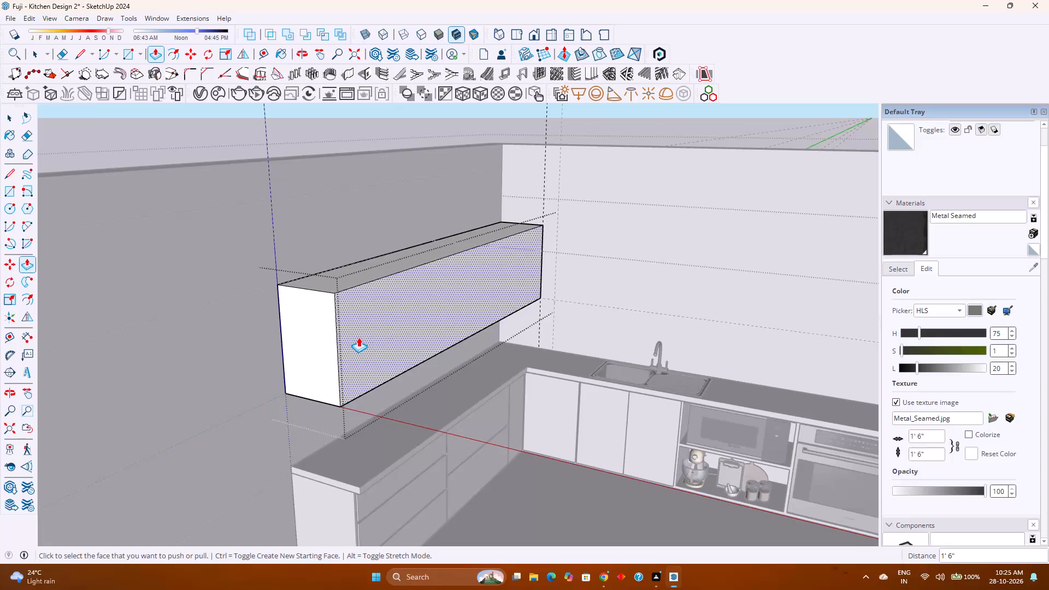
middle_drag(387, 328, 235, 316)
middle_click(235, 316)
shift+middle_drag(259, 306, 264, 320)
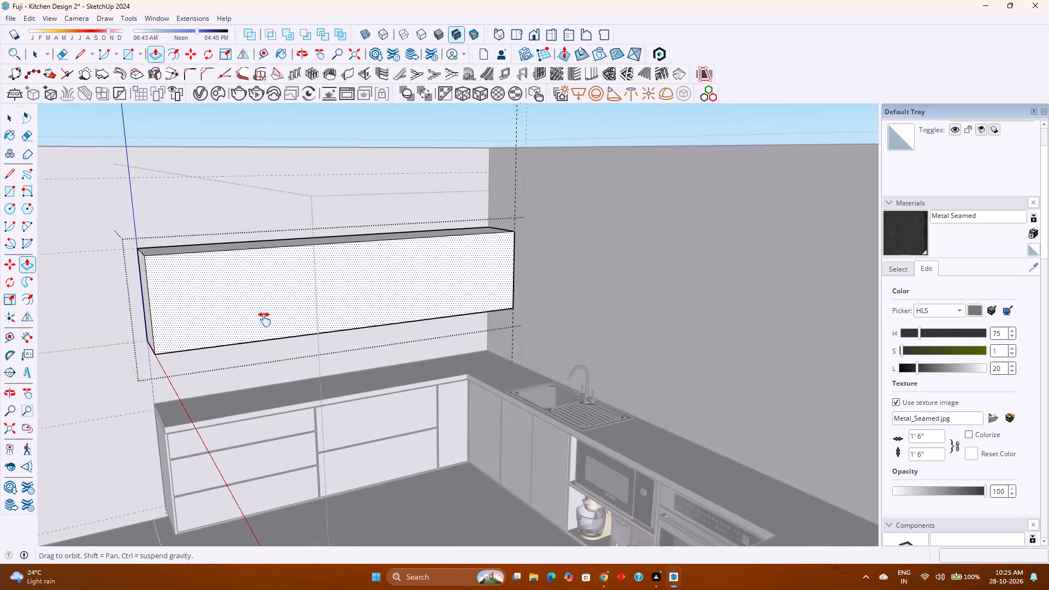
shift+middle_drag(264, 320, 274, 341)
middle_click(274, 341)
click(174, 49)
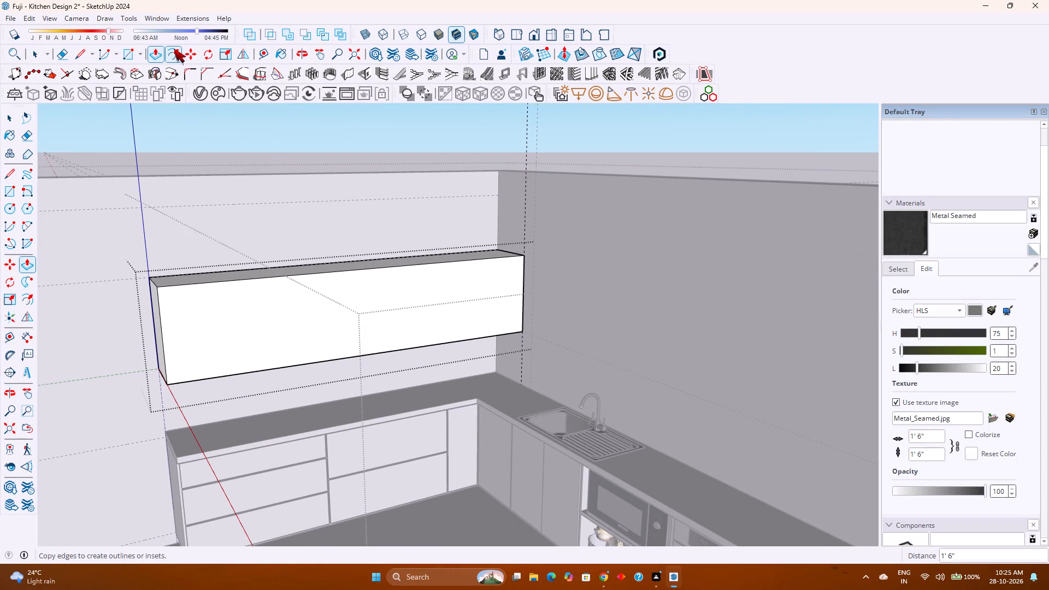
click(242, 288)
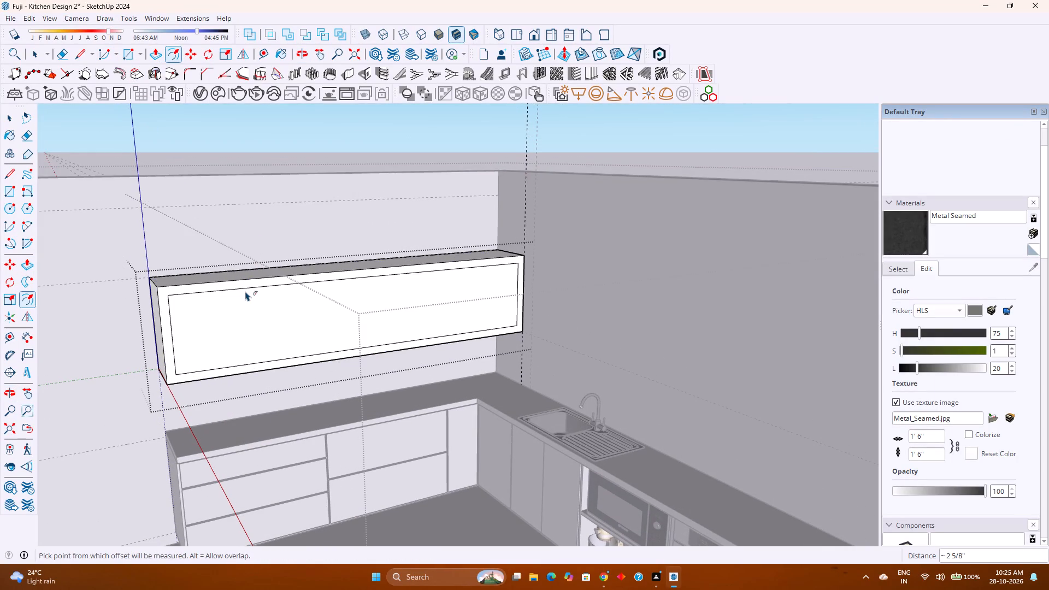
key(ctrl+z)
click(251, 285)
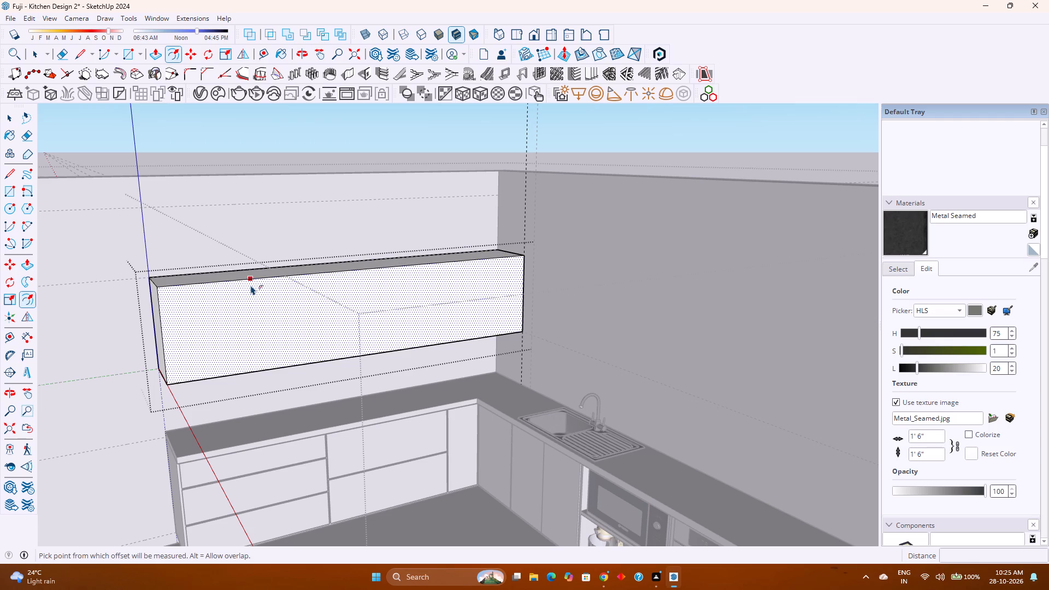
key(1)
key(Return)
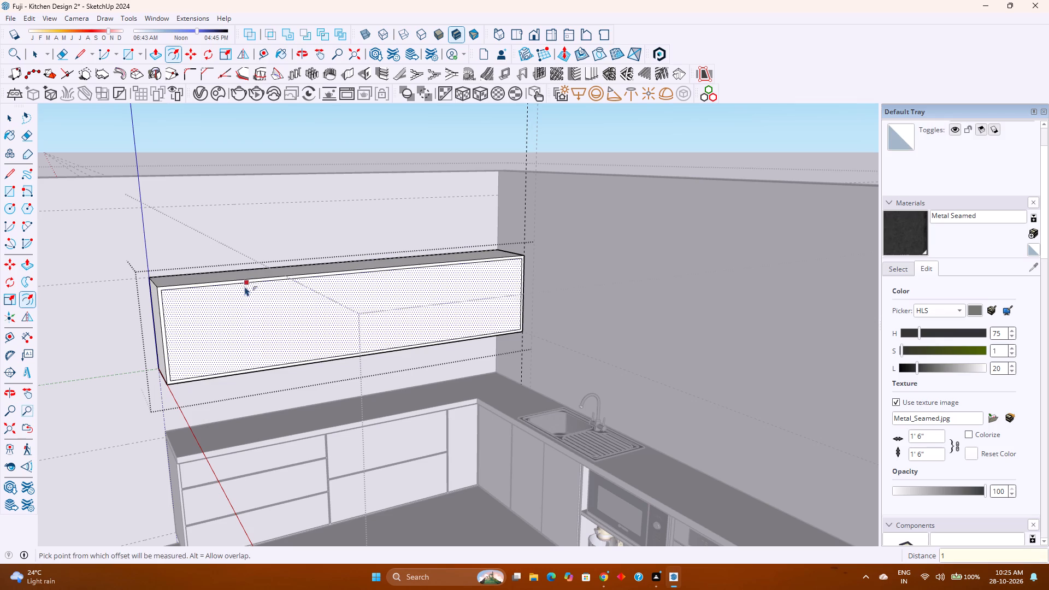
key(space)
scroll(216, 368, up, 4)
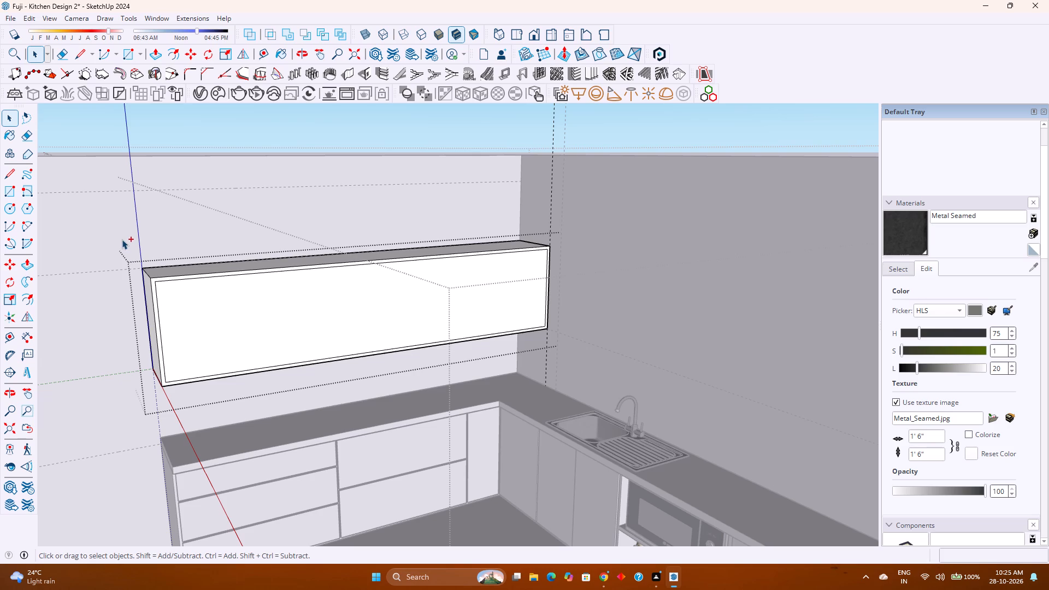
Undo the front-face offset and the block's extrusion, going back to the flat wall rectangle.
key(ctrl+z)
key(ctrl+z)
key(ctrl+z)
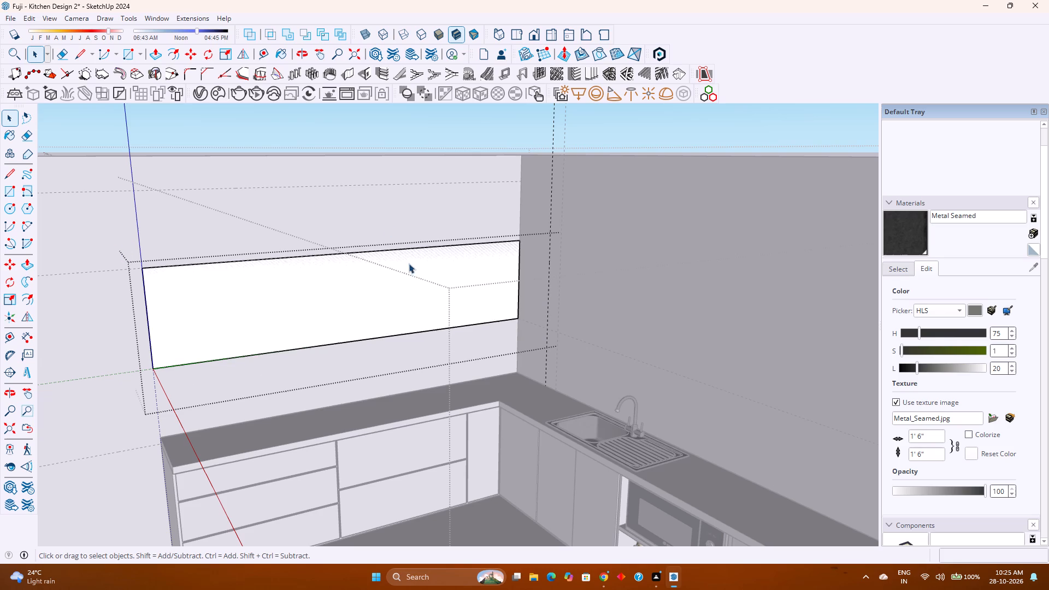
Move the rectangle's vertical edge at the room corner 9" along the wall, away from the sink wall.
click(518, 268)
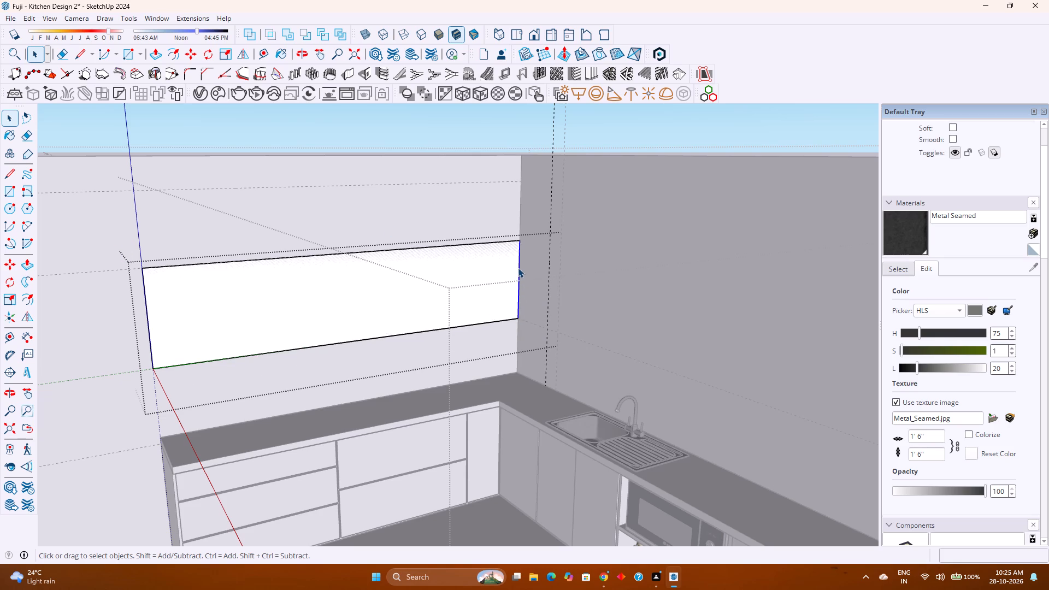
key(m)
click(518, 239)
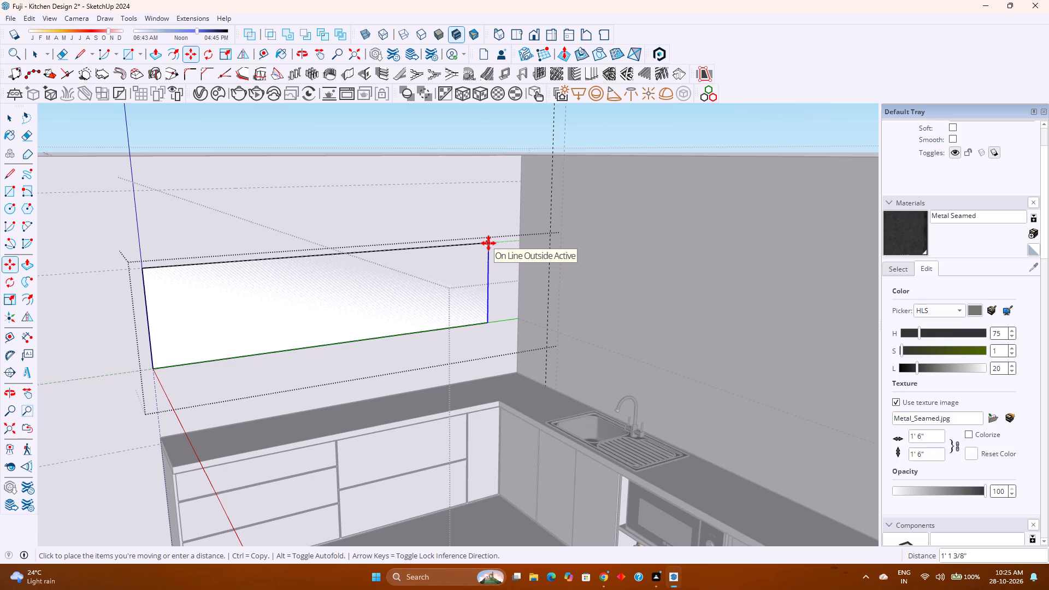
text(1')
key(Return)
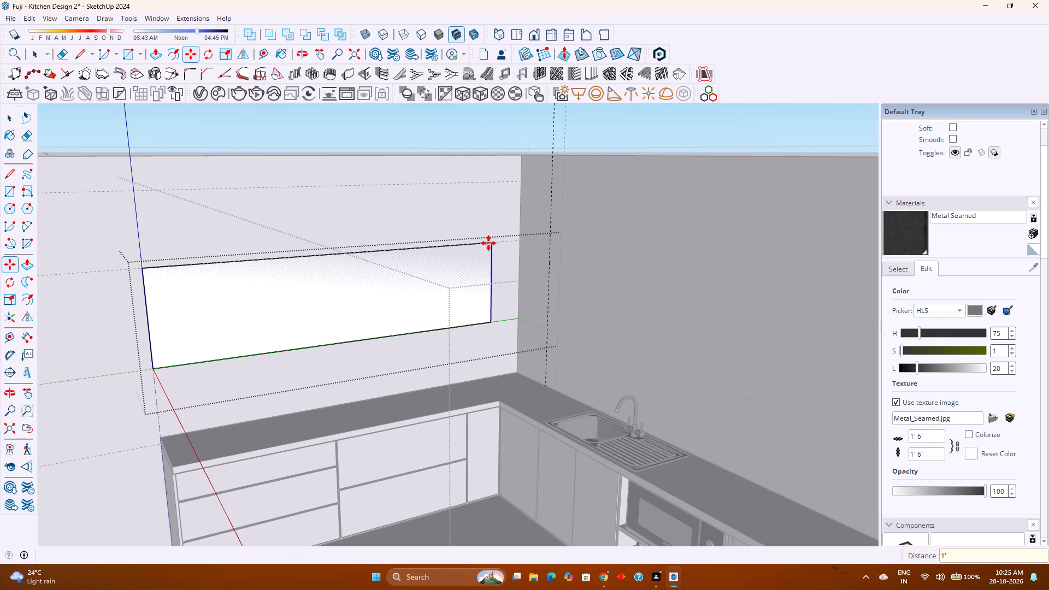
text(9")
key(Return)
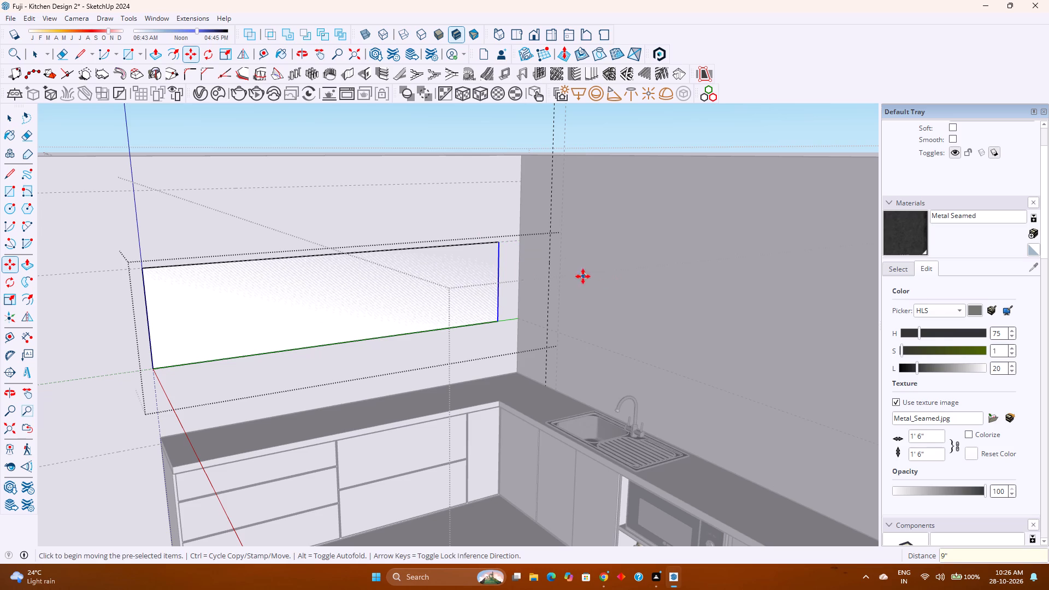
Push/Pull the shortened rectangle 1'6" out from the wall to the vertical guide on the sink wall.
scroll(455, 288, up, 4)
middle_drag(479, 306, 445, 320)
key(space)
scroll(445, 320, down, 3)
shift+middle_drag(442, 320, 469, 305)
shift+middle_click(469, 305)
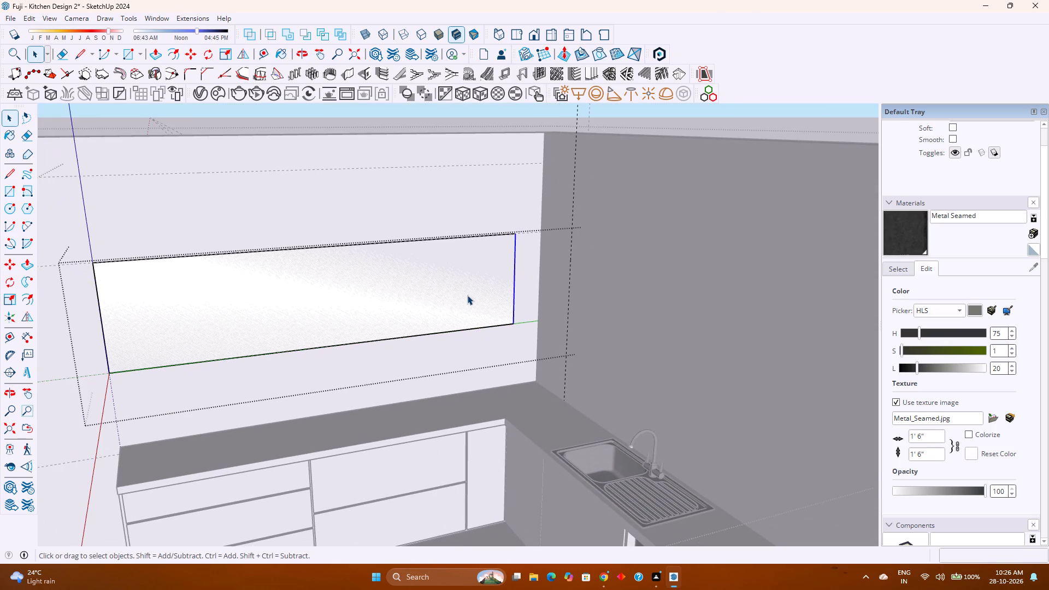
key(p)
click(468, 287)
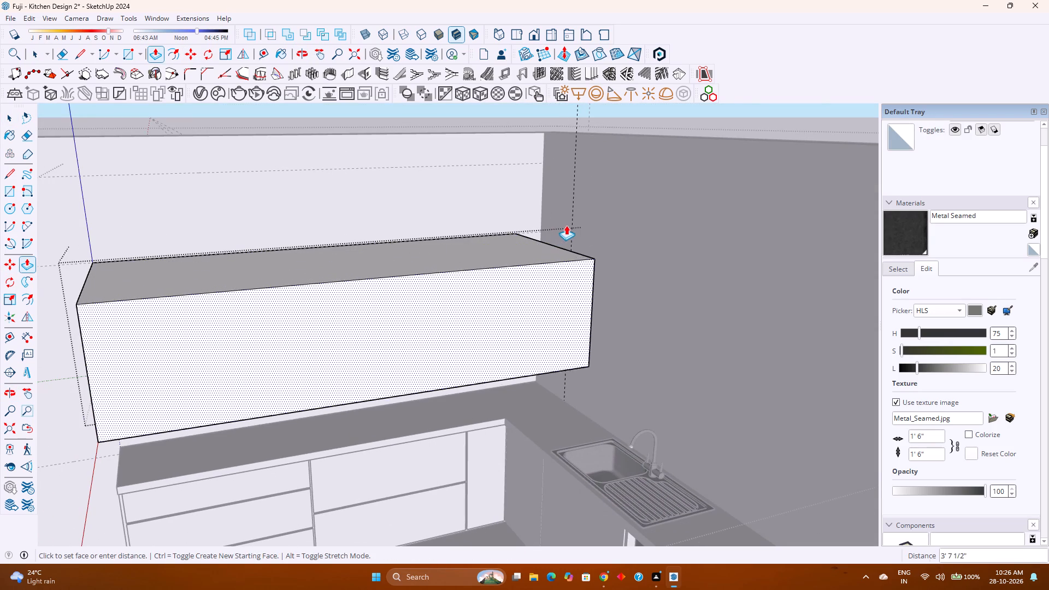
click(573, 228)
Offset the outline of the shortened block's front face 1" inward to form a border.
middle_drag(413, 300, 461, 288)
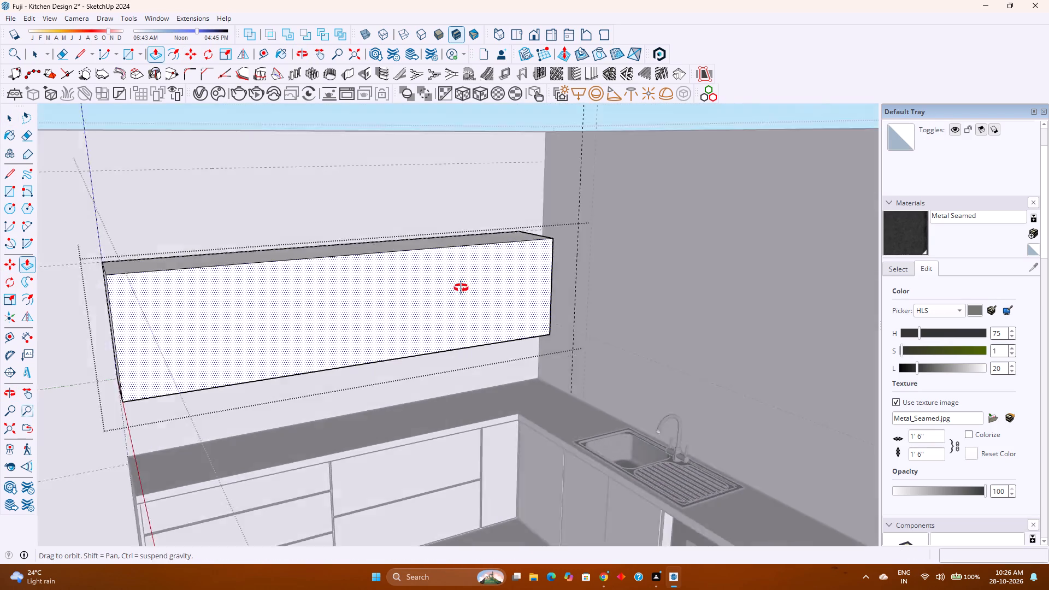
middle_drag(461, 288, 523, 271)
middle_drag(382, 297, 316, 306)
middle_click(316, 306)
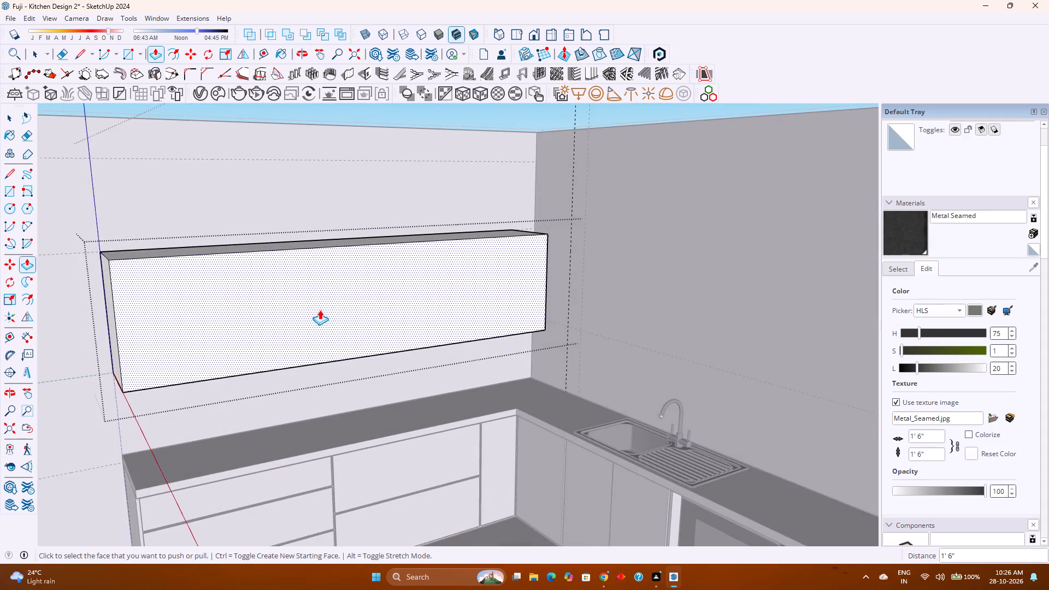
shift+middle_drag(321, 310, 389, 303)
shift+middle_click(389, 303)
scroll(407, 304, down, 3)
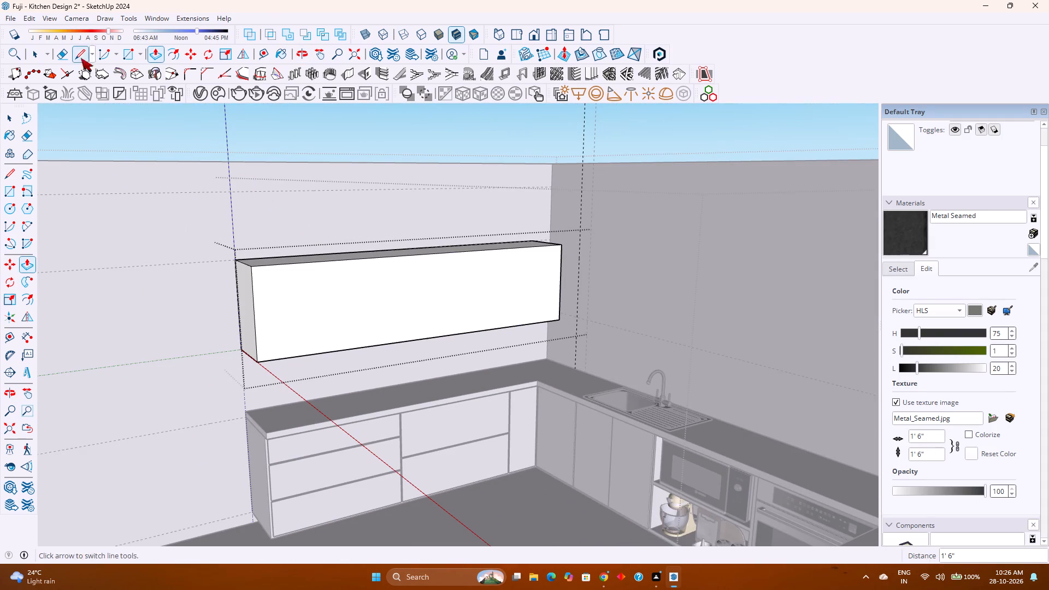
click(172, 61)
click(347, 268)
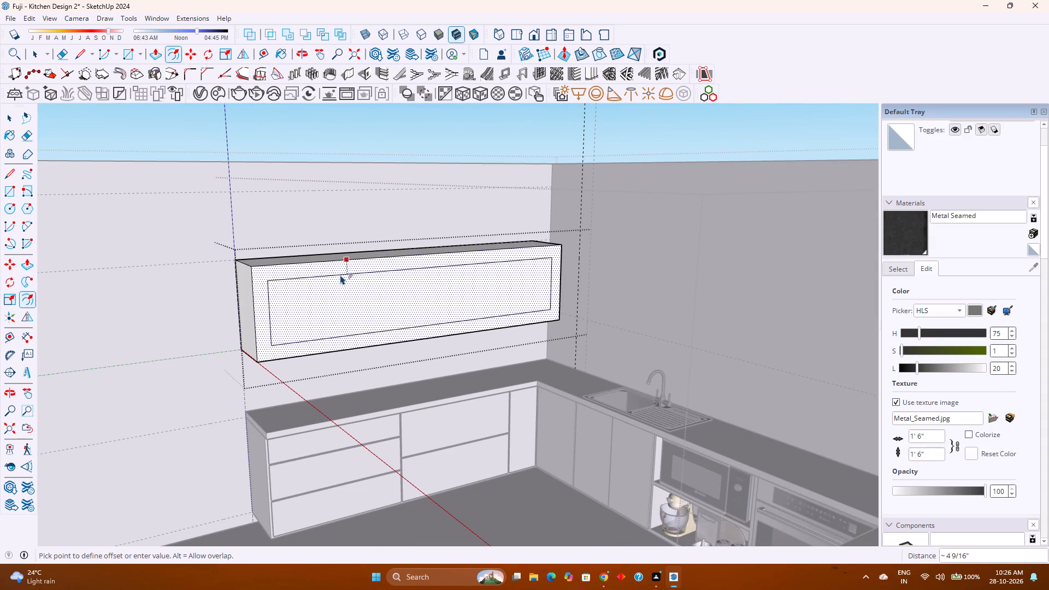
key(1)
key(Return)
key(space)
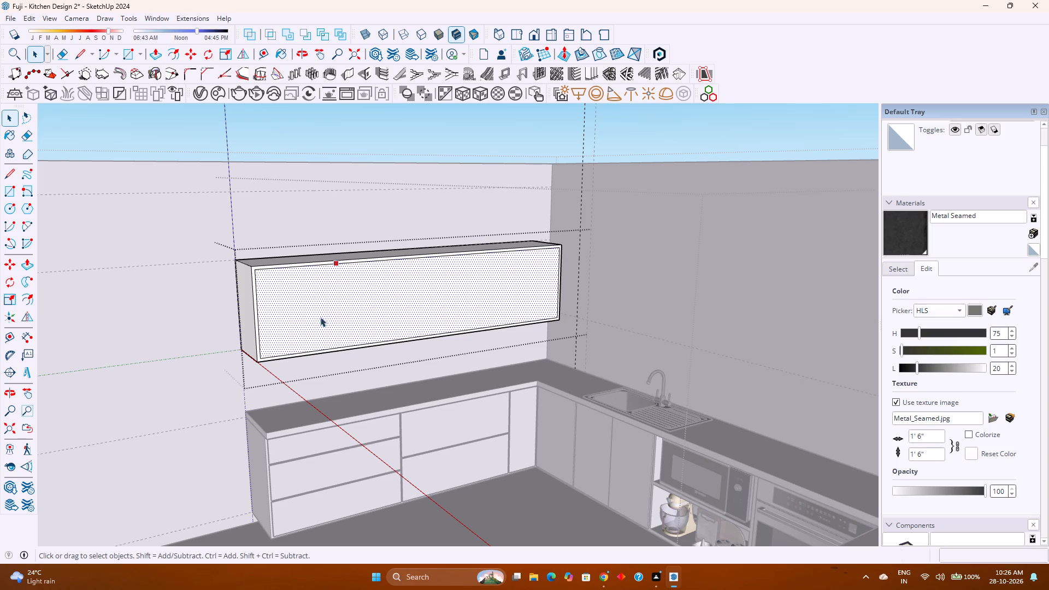
key(Escape)
scroll(452, 303, up, 2)
double_click(452, 303)
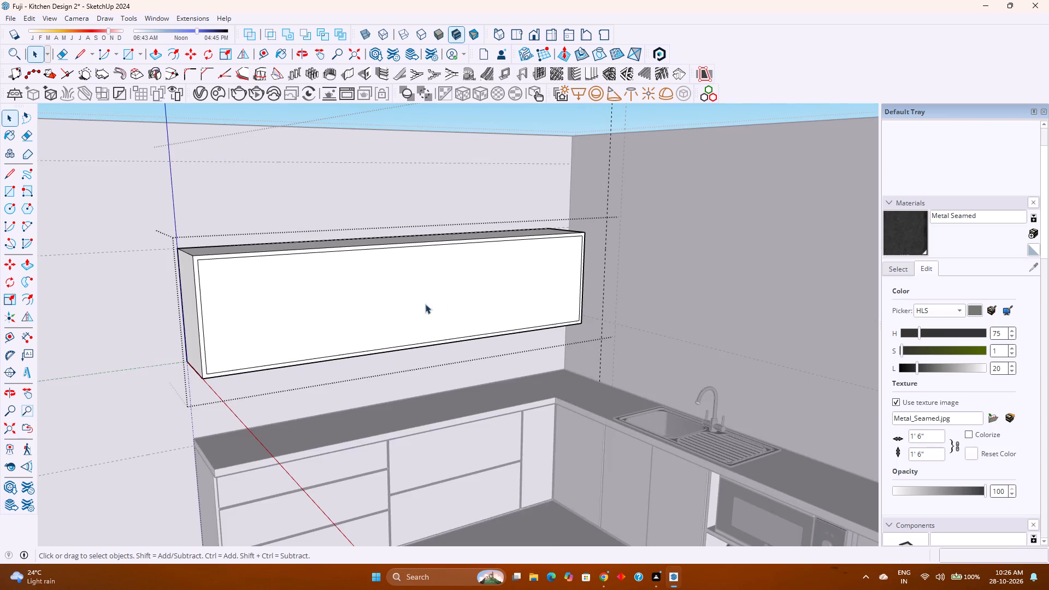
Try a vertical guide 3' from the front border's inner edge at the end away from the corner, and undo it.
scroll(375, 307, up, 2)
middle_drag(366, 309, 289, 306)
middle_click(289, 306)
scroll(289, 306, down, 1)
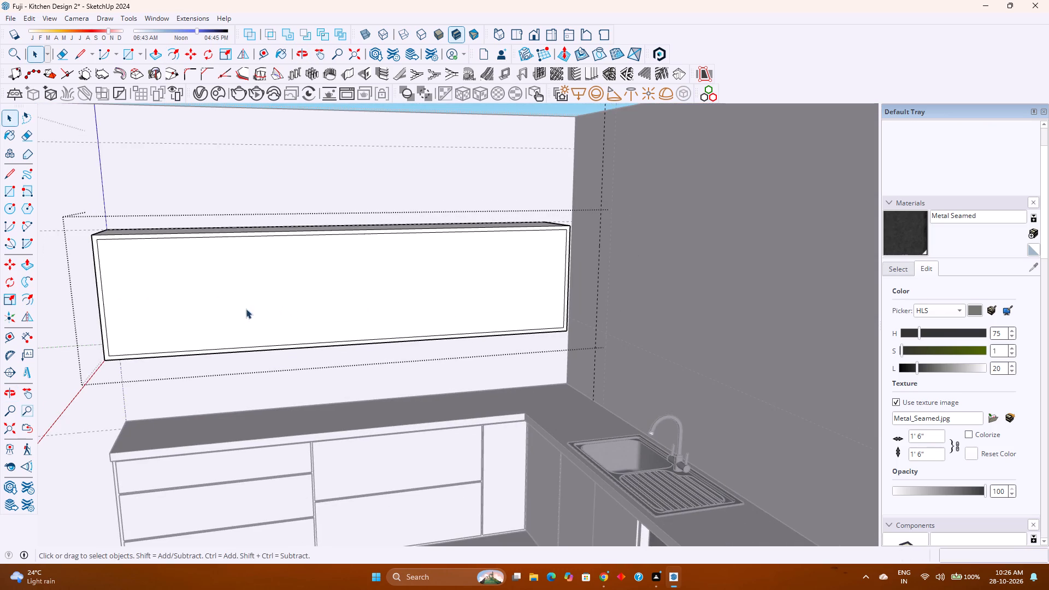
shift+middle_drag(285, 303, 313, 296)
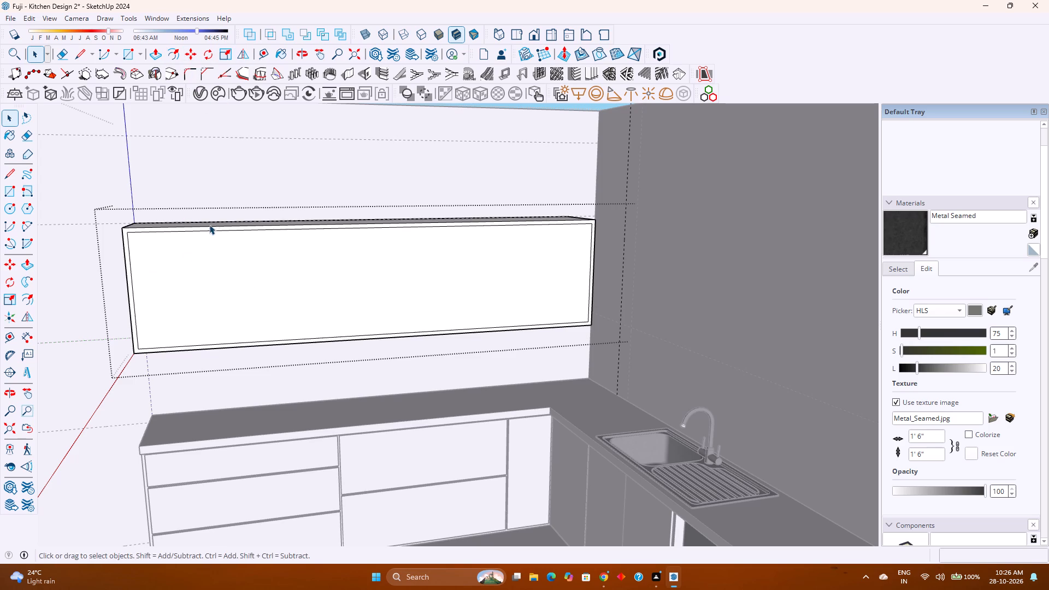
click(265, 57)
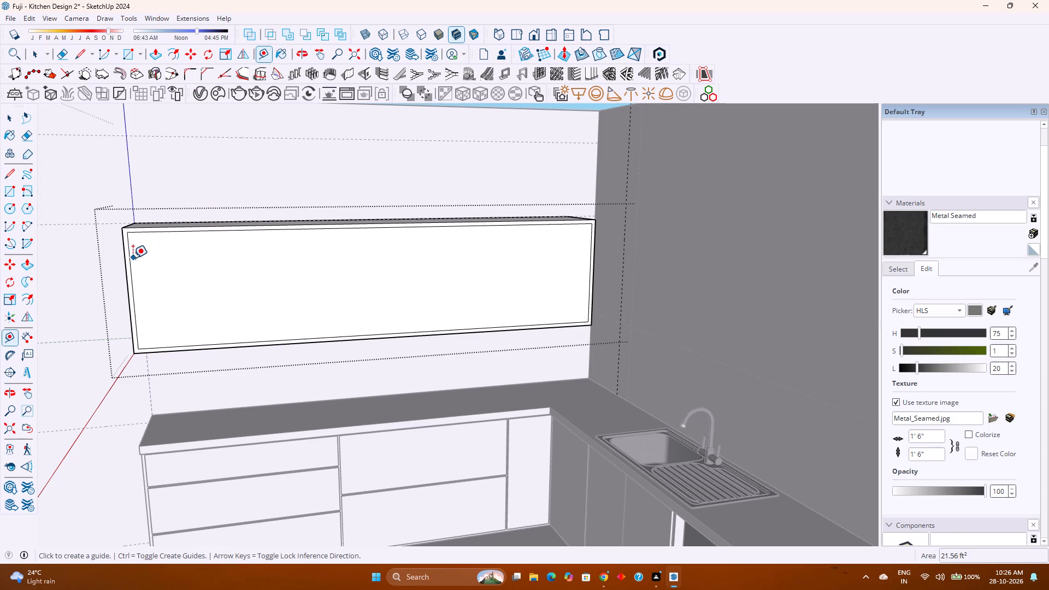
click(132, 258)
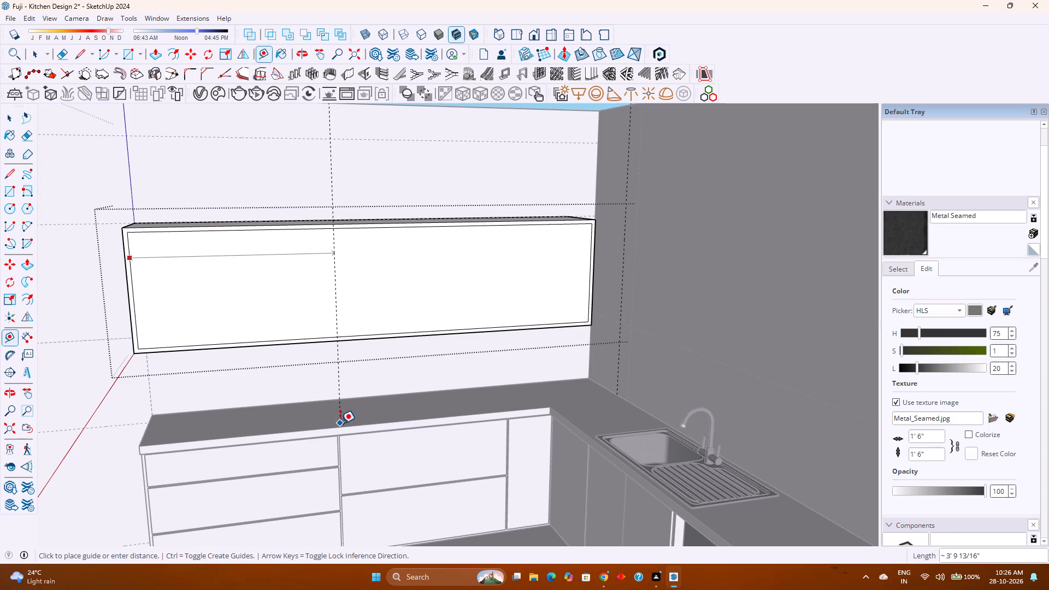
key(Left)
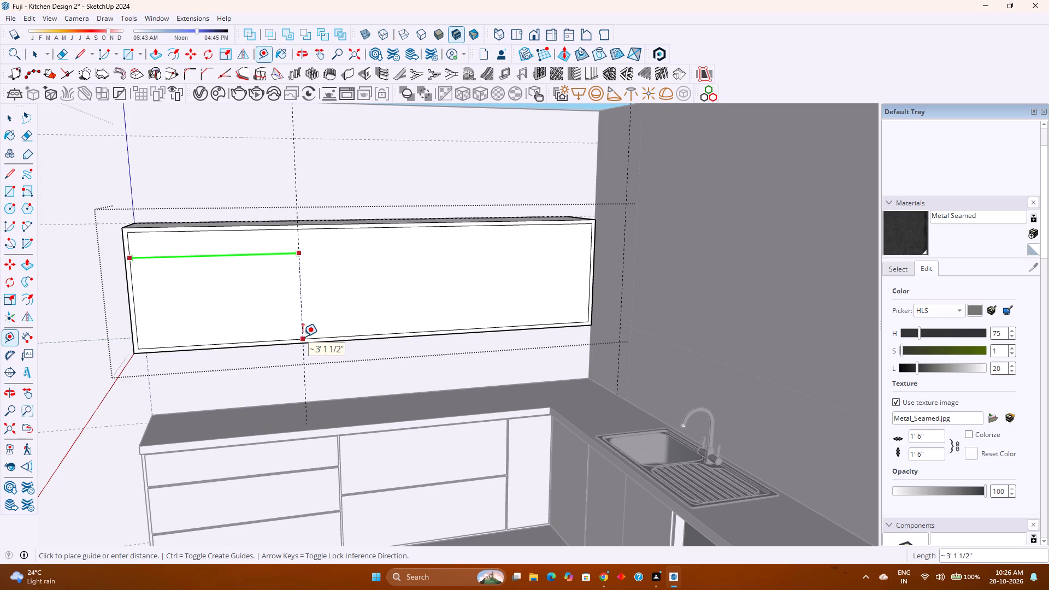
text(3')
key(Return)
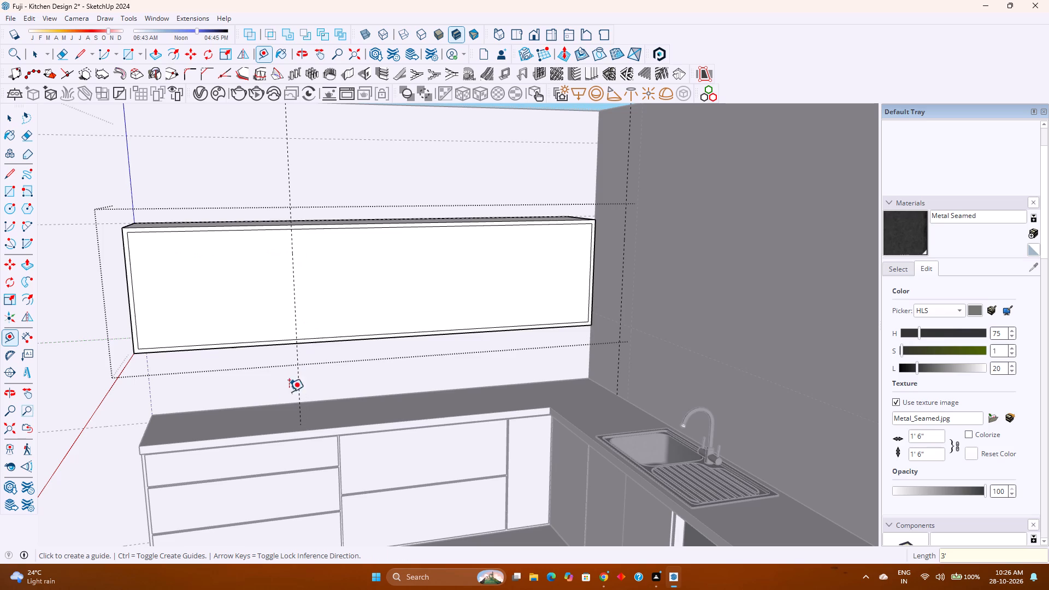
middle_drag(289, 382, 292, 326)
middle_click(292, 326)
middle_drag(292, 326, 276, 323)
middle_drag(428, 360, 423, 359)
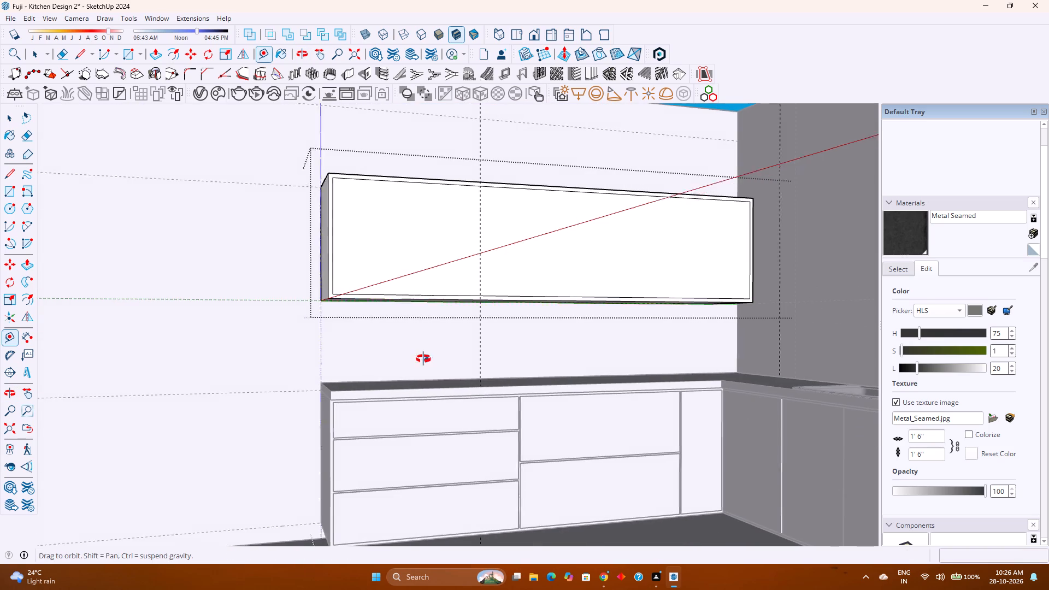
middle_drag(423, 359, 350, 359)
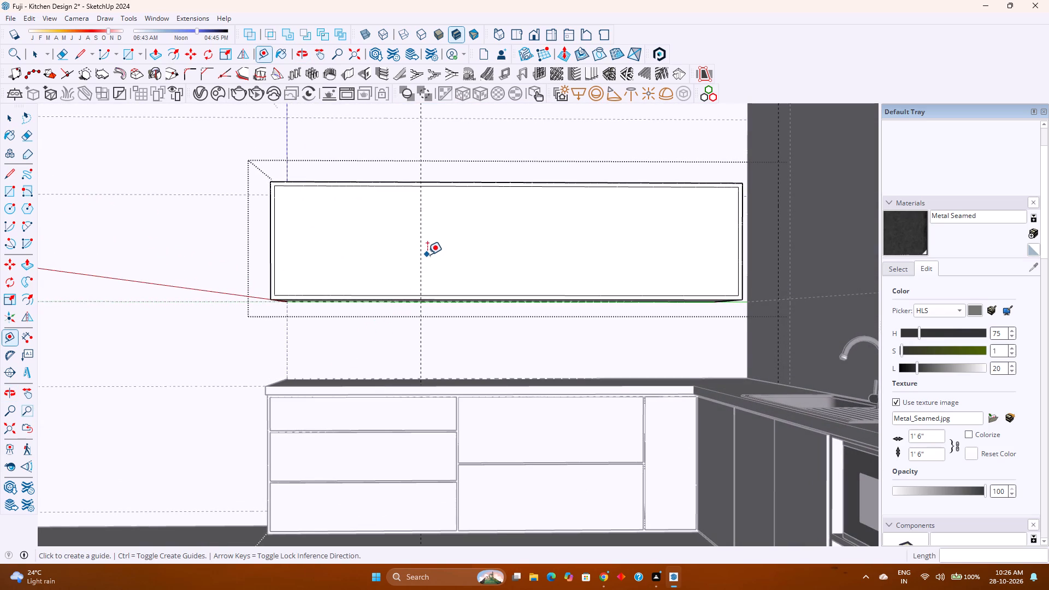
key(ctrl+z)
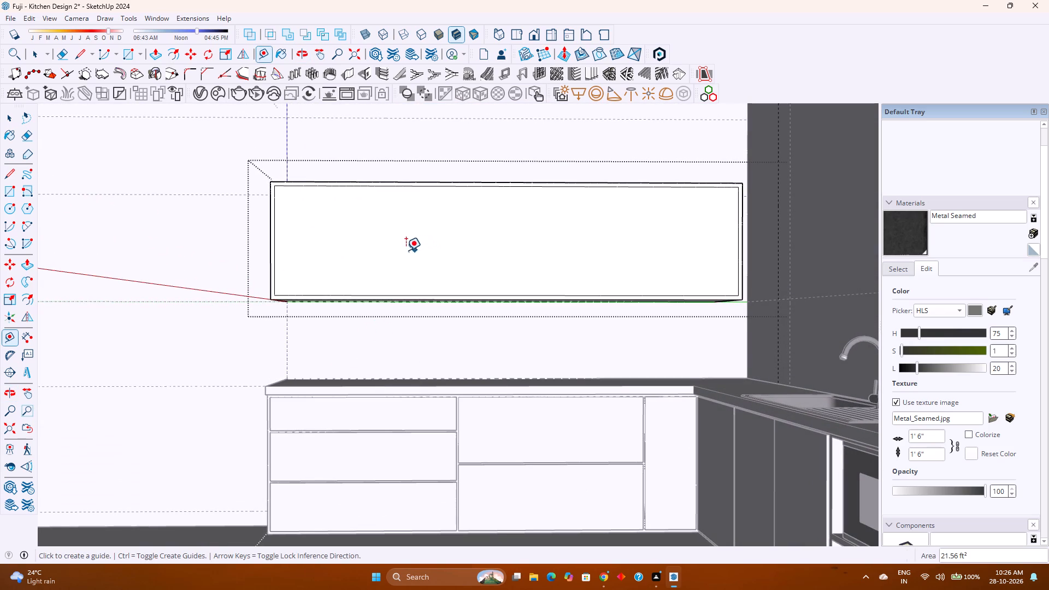
Place a vertical guide 3'6" from the front border's inner edge at the end away from the corner.
click(274, 238)
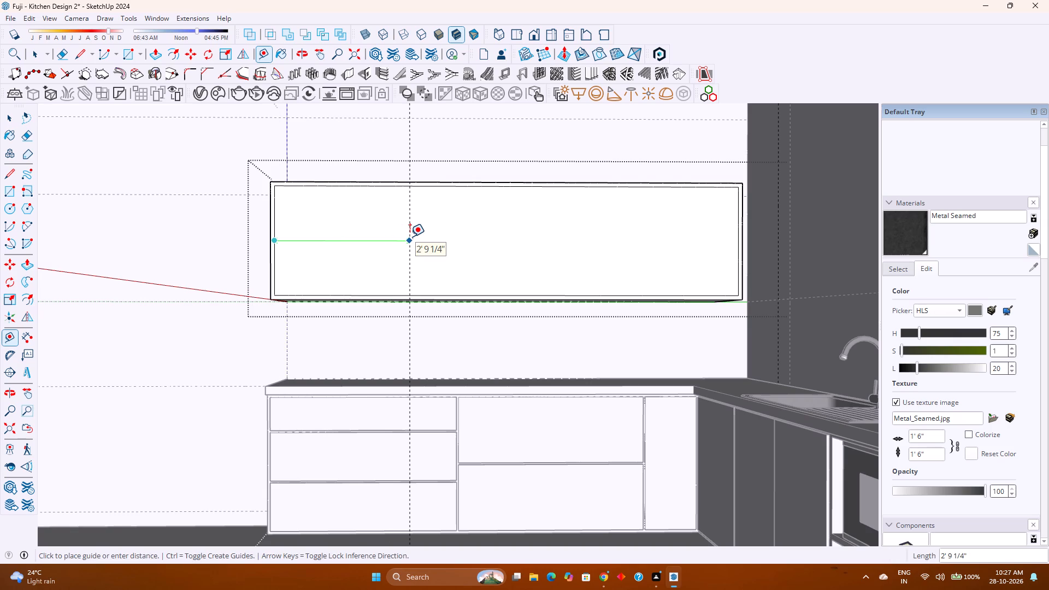
text(3'6")
key(Return)
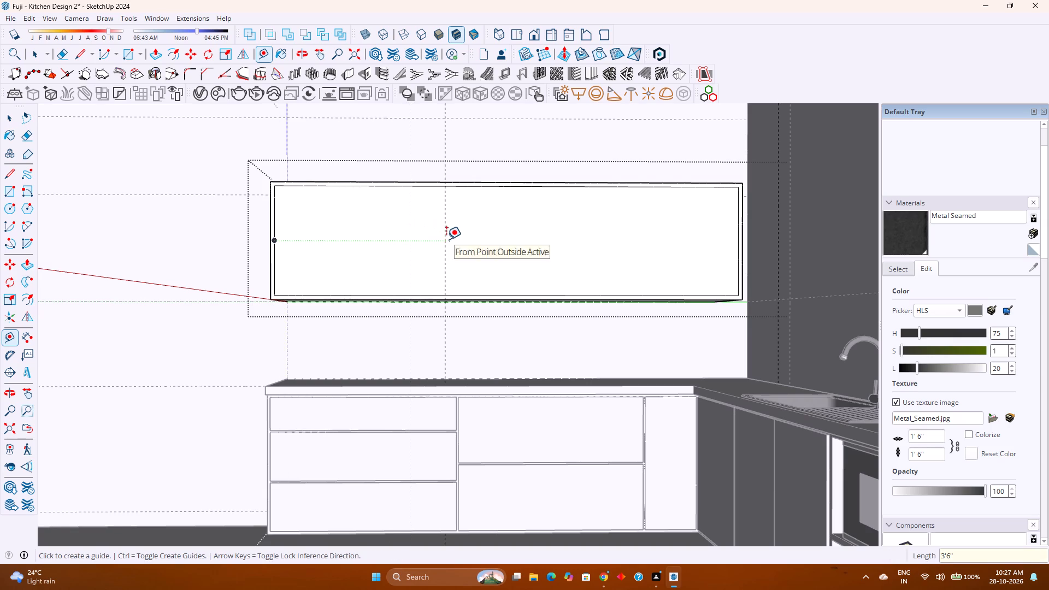
Place a second vertical guide on the front face, 3' from the first one towards the room corner.
click(446, 238)
key(Escape)
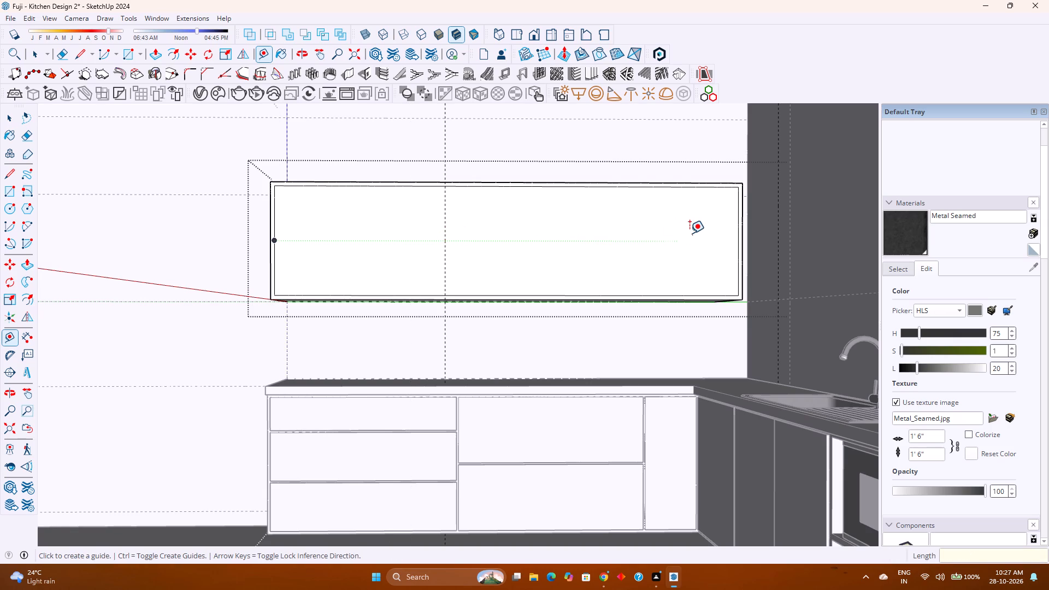
click(446, 206)
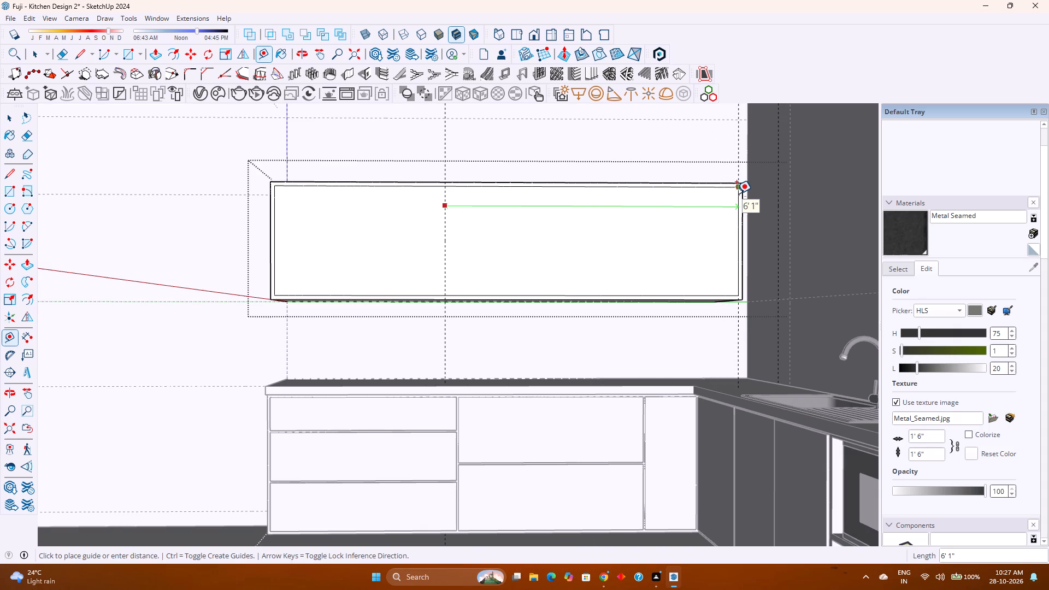
key(3)
key(apostrophe)
key(Return)
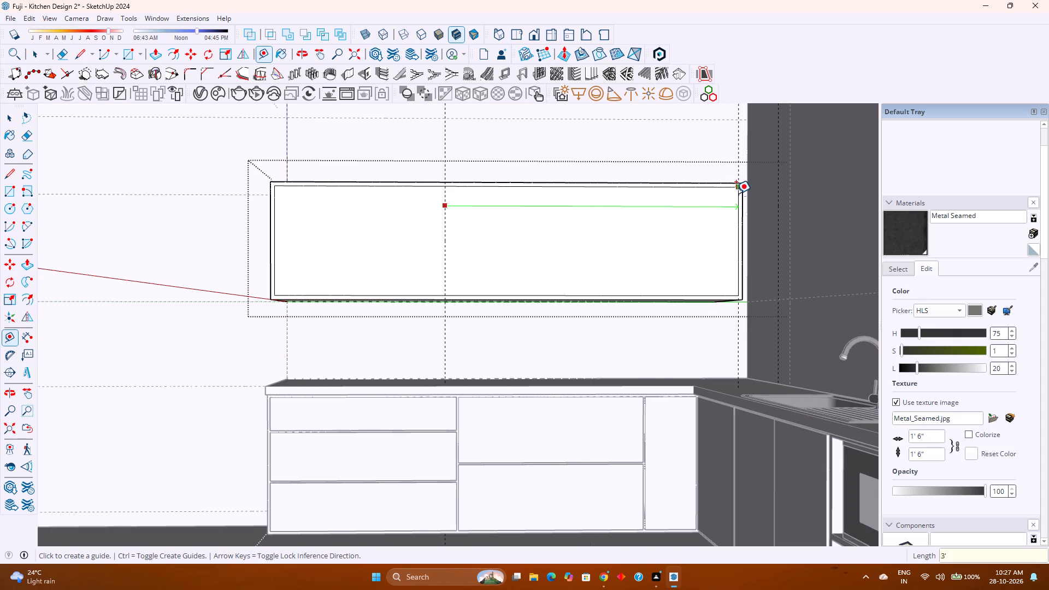
Draw two vertical lines, about 2'3" long, along both guides between the border's inner upper and lower edges.
scroll(481, 281, up, 1)
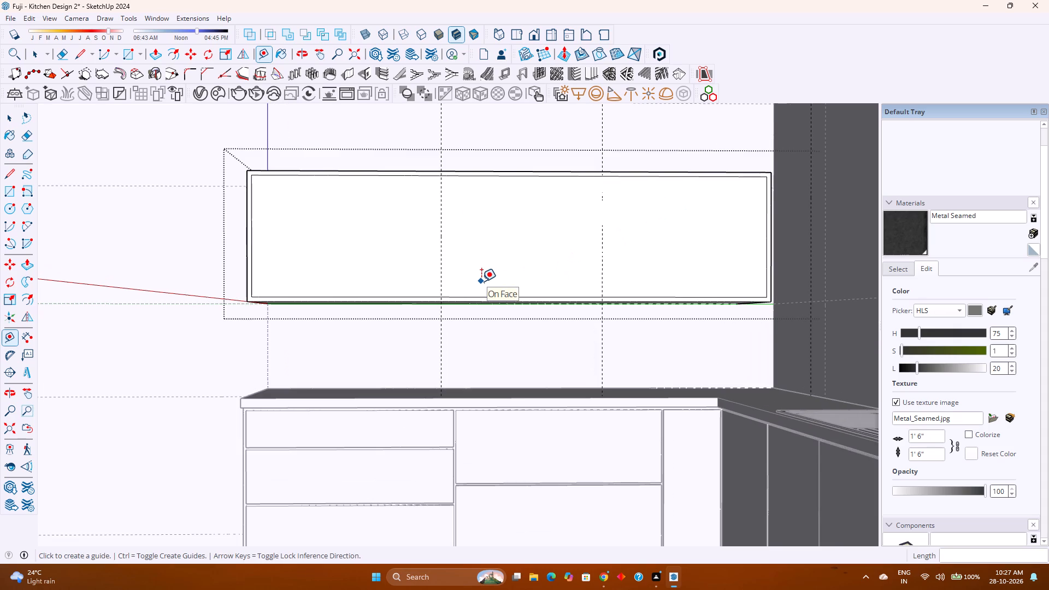
scroll(481, 281, down, 2)
middle_drag(481, 281, 495, 310)
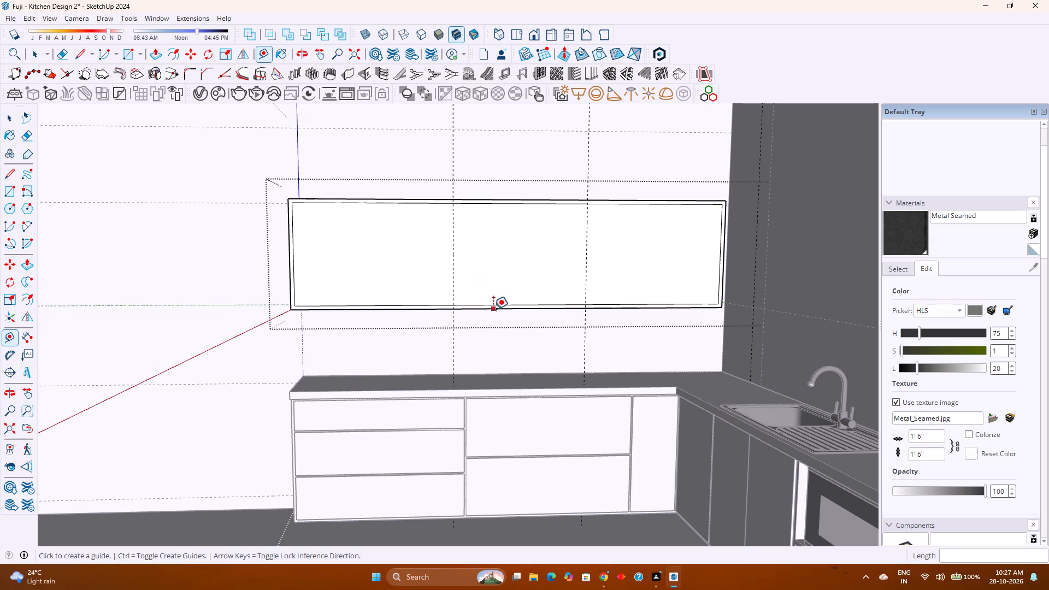
click(85, 54)
click(454, 205)
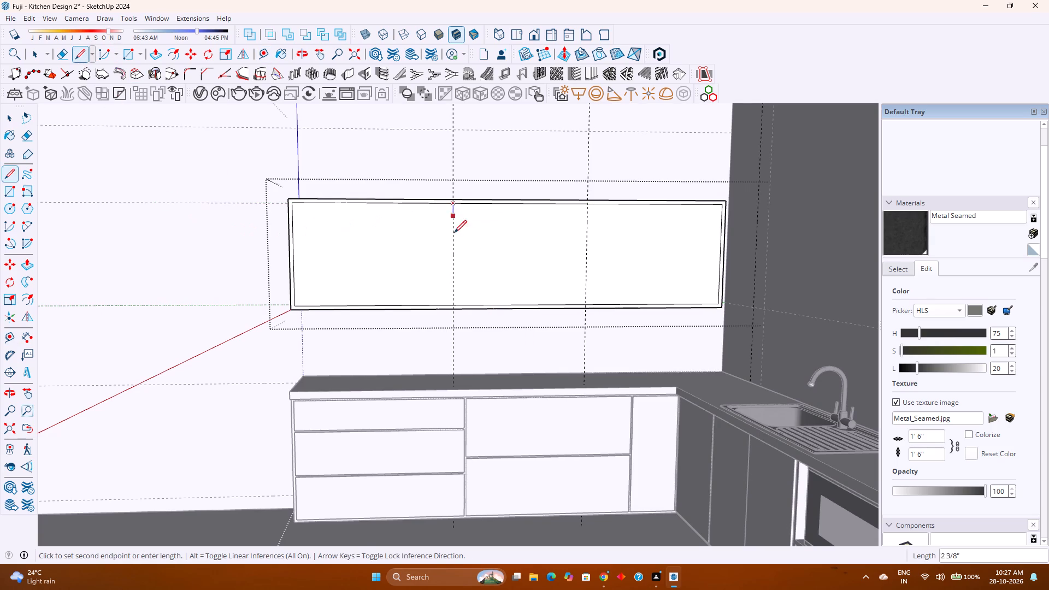
click(455, 303)
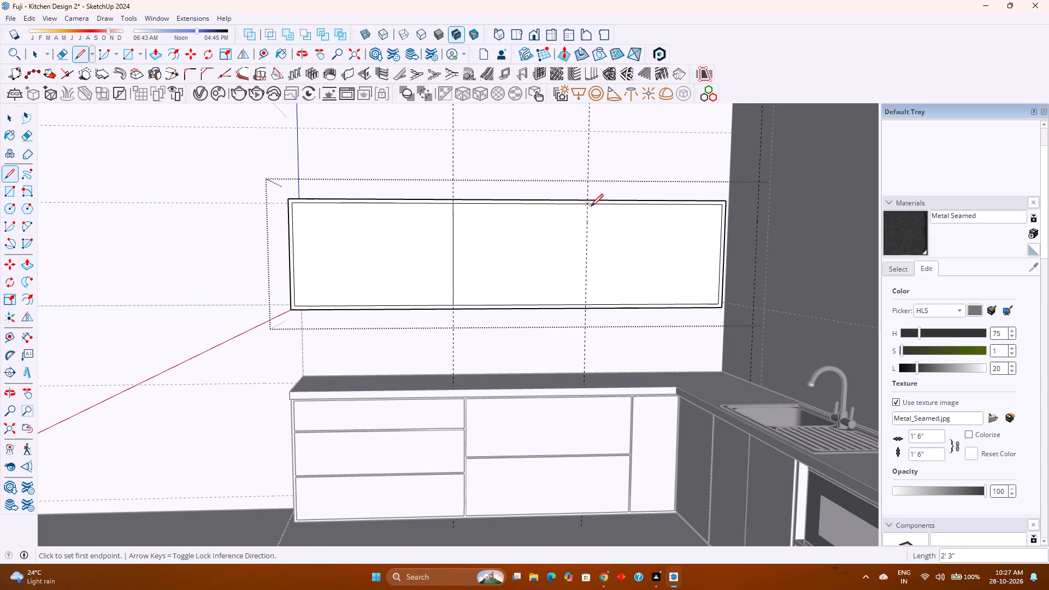
click(590, 206)
click(583, 303)
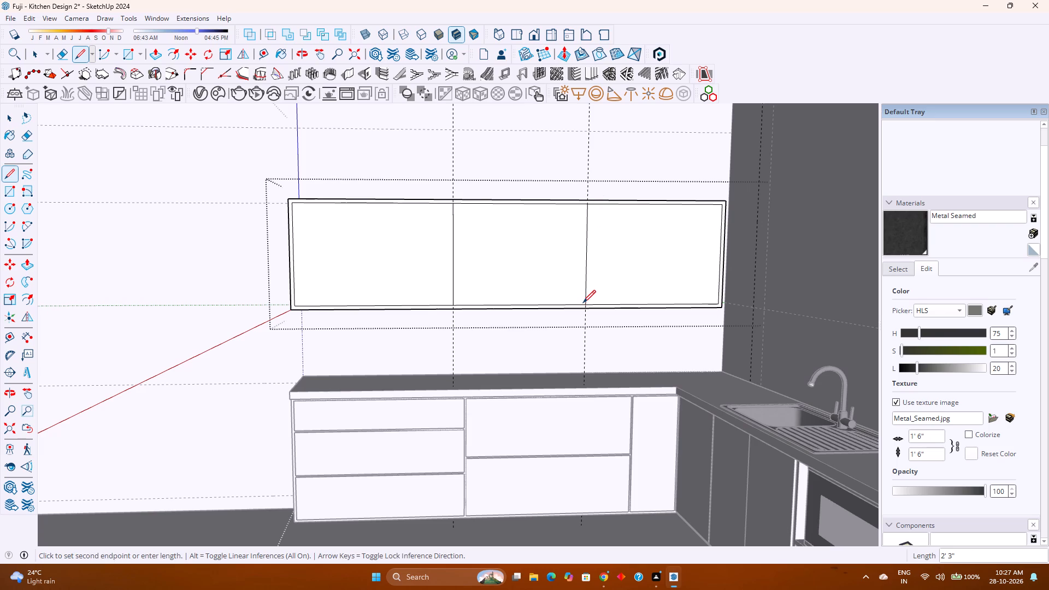
Move the vertical line nearer the room corner 1" towards the corner along the green axis.
key(space)
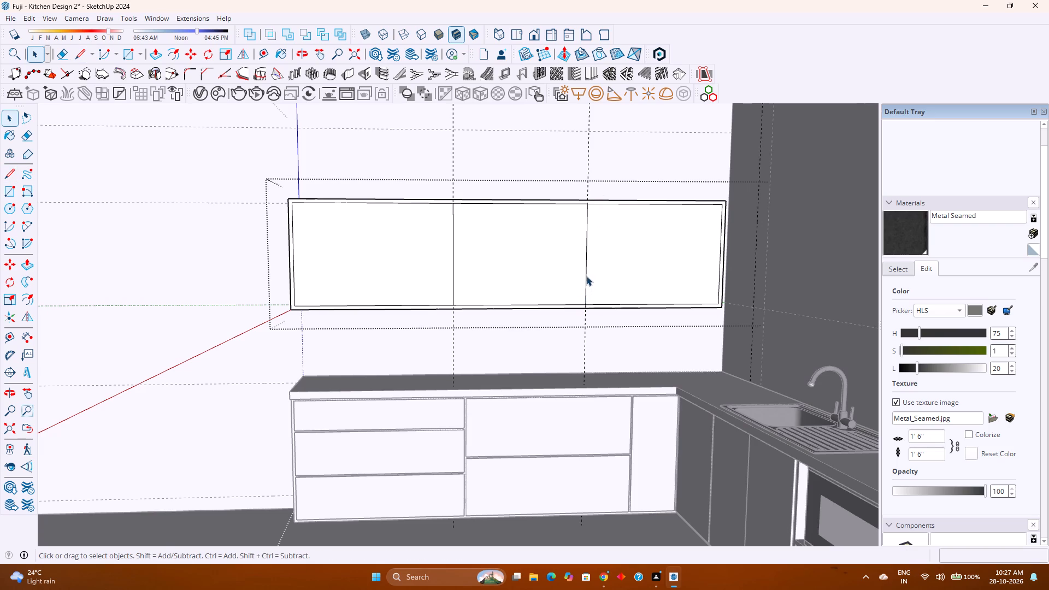
click(586, 276)
key(m)
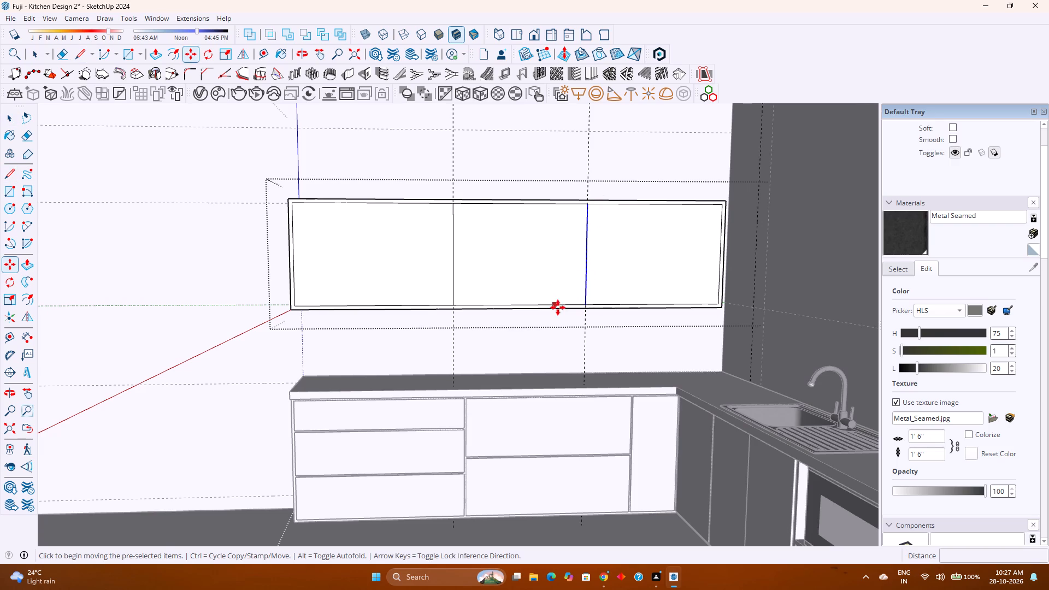
click(584, 304)
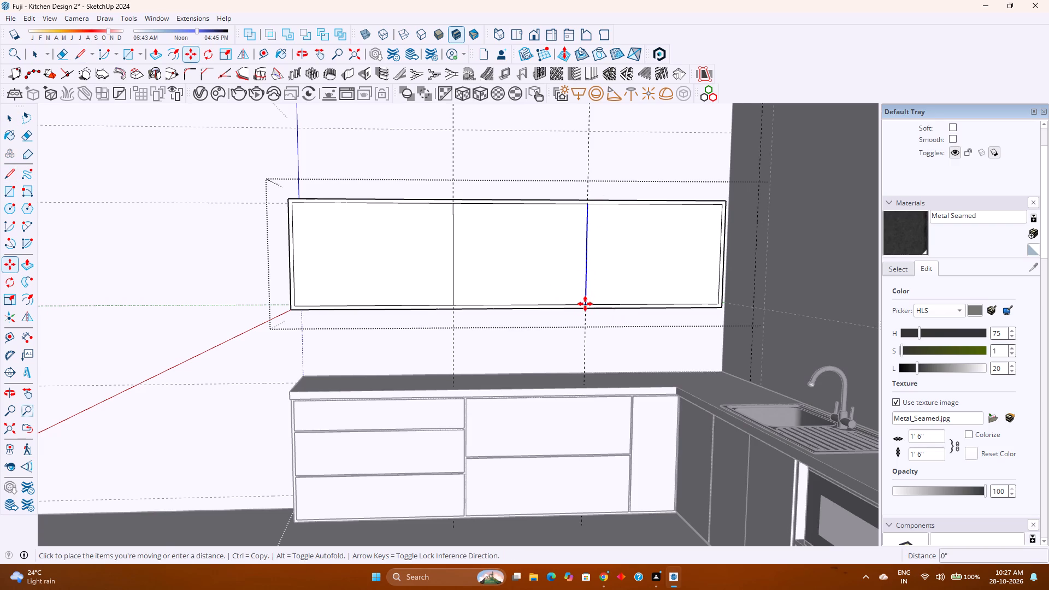
key(Left)
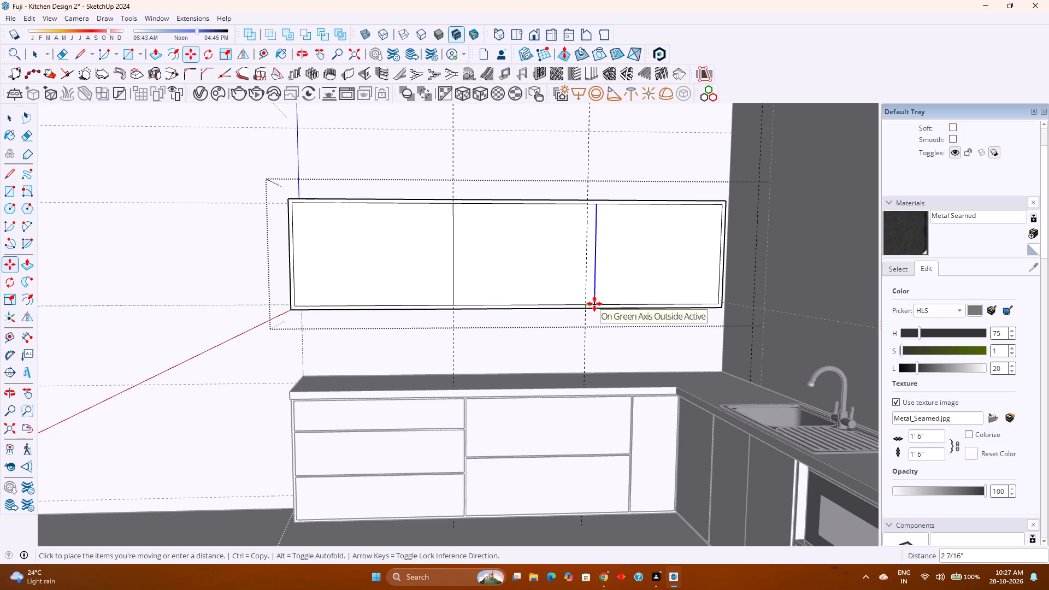
key(1)
key(Return)
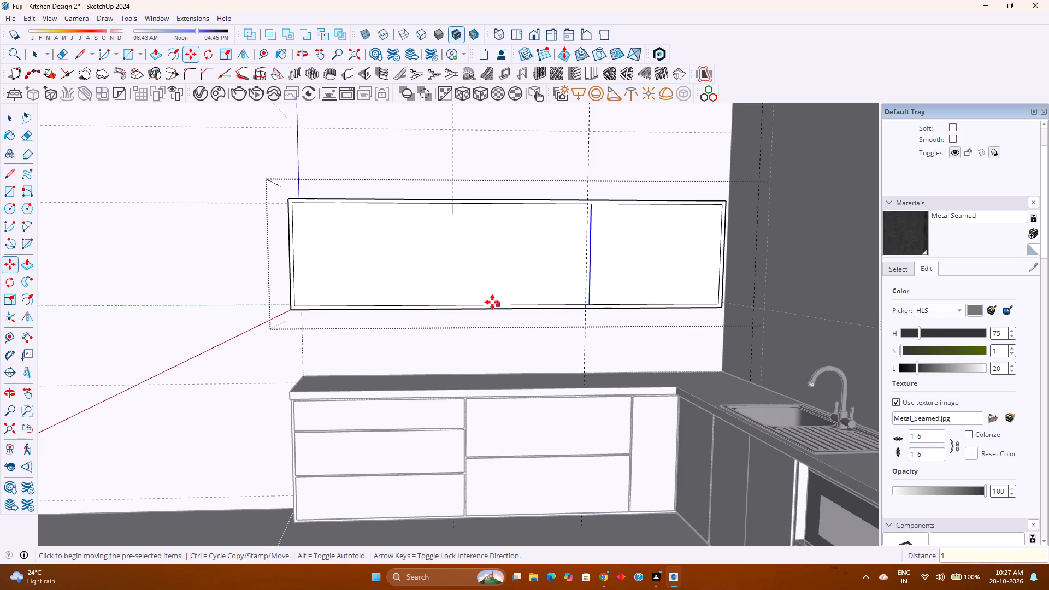
Copy the moved line 1" back onto its guide to form a 1" divider strip.
scroll(591, 303, up, 6)
click(590, 303)
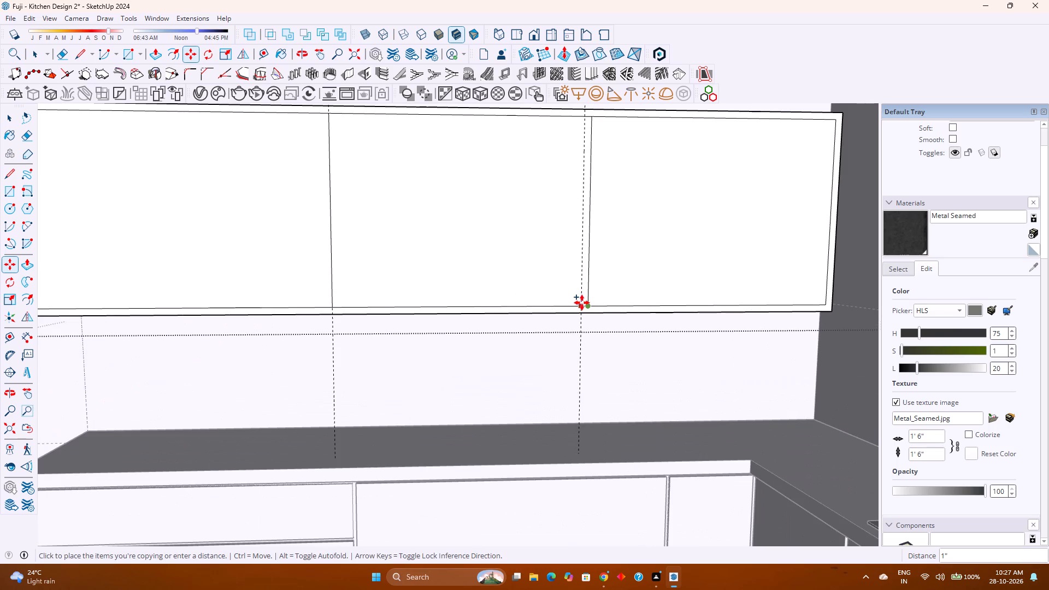
key(Left)
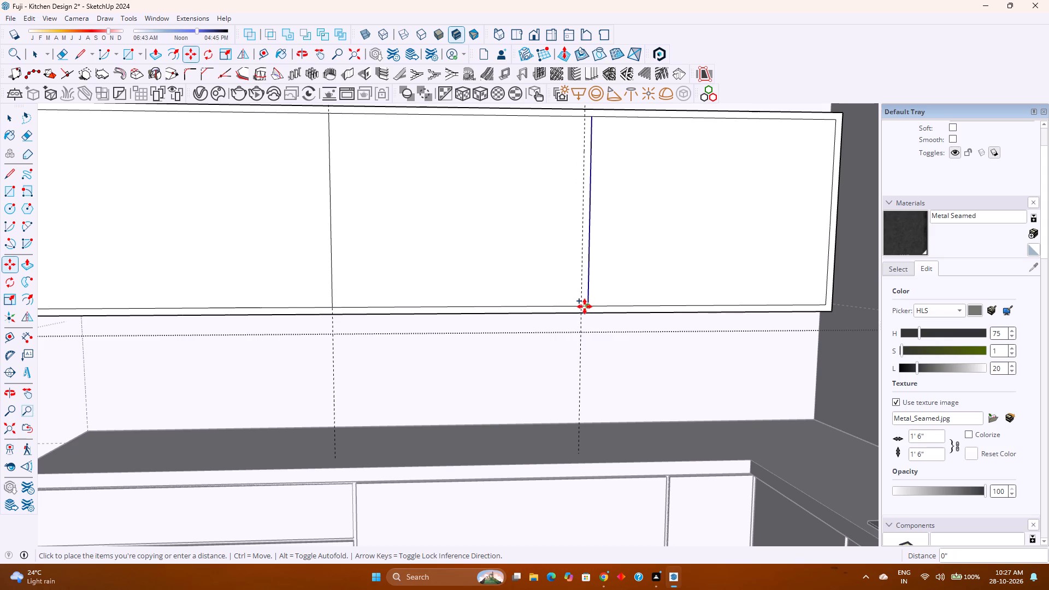
scroll(580, 306, up, 7)
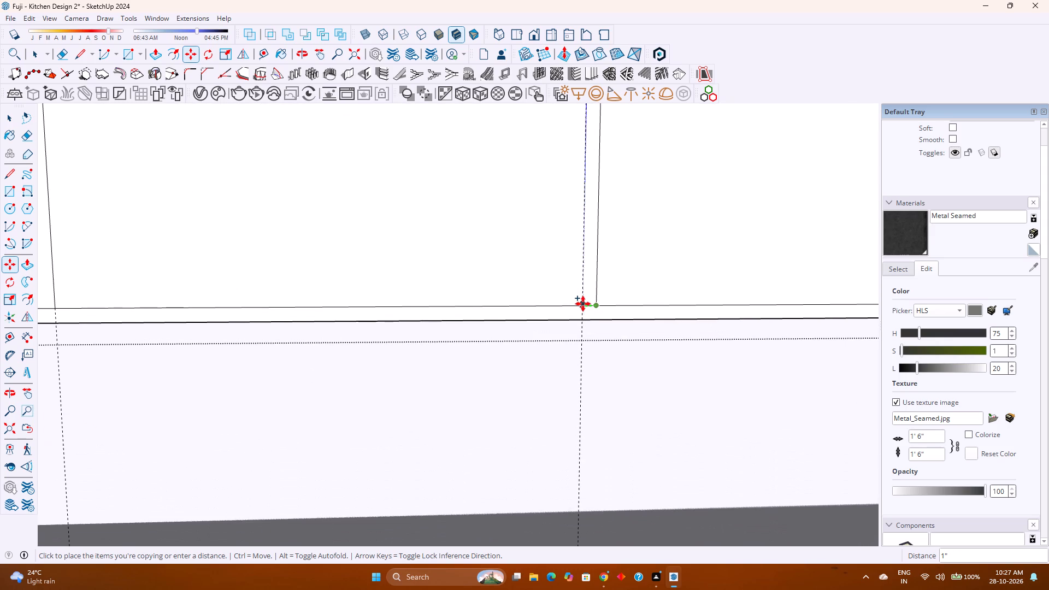
click(583, 304)
scroll(560, 305, down, 13)
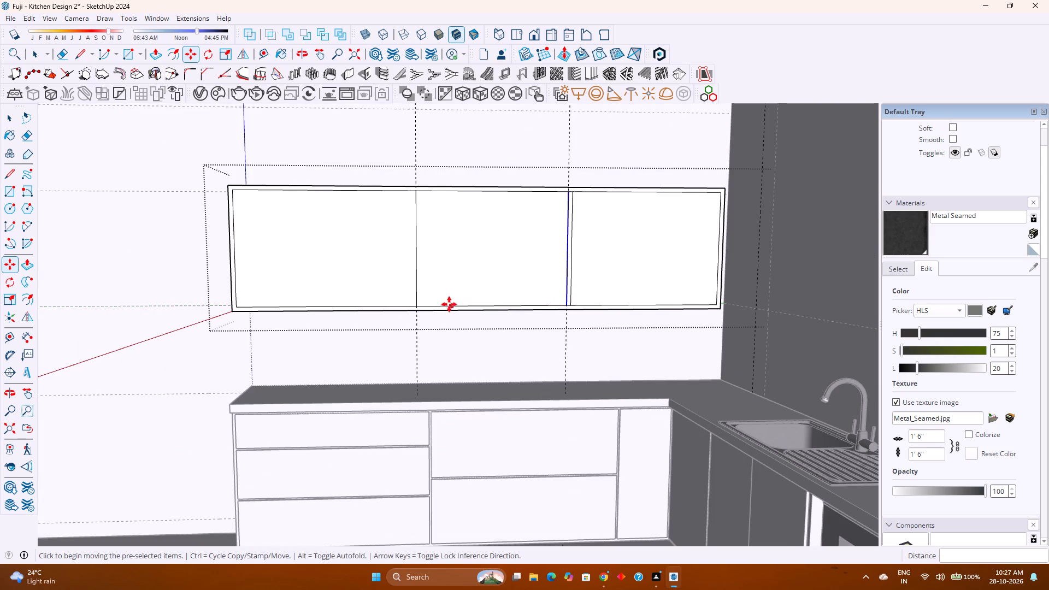
key(Escape)
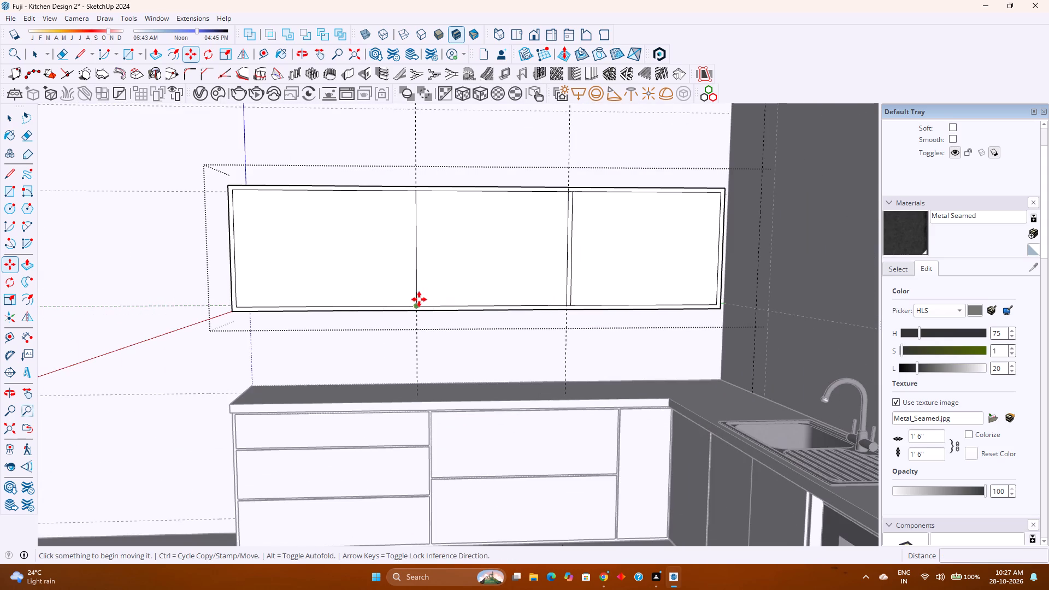
Copy the other vertical line 1" away from the room corner to form a second divider strip.
click(415, 290)
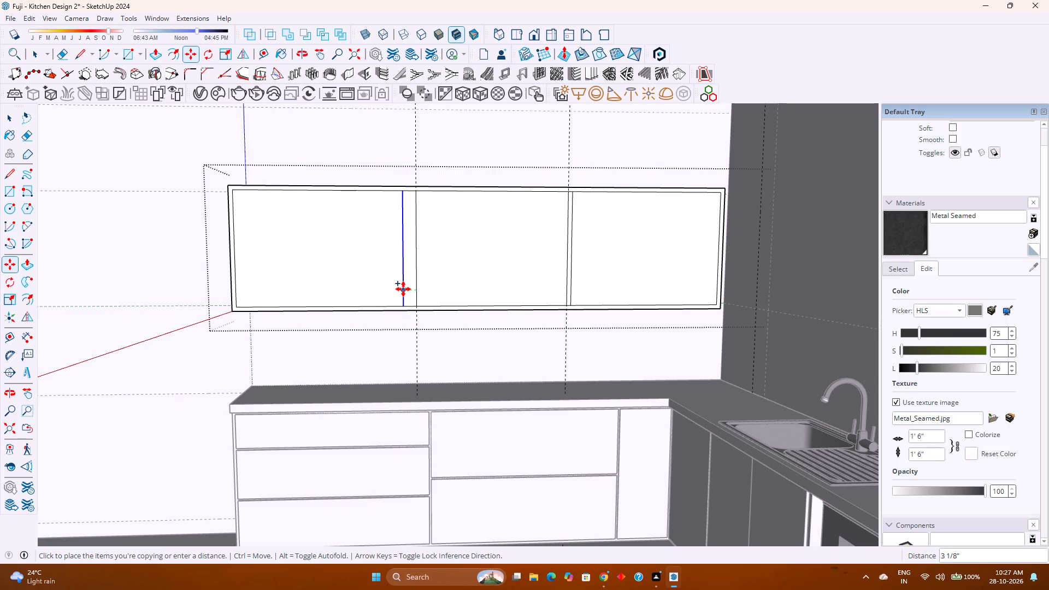
key(Left)
key(1)
key(Return)
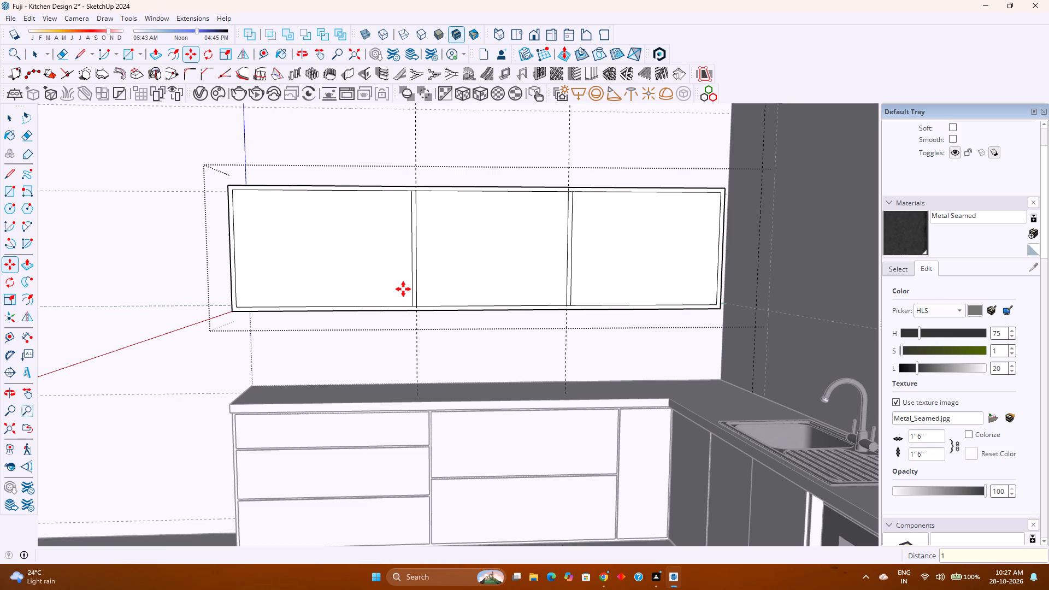
key(space)
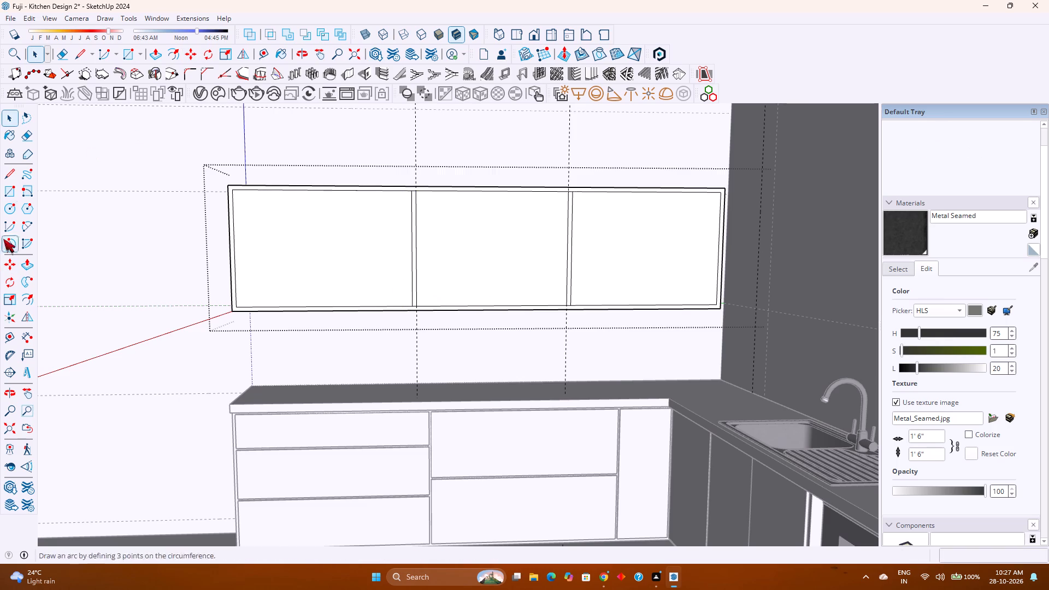
Measure the widths of the three front panels along their lower edges without placing any dimensions.
click(24, 330)
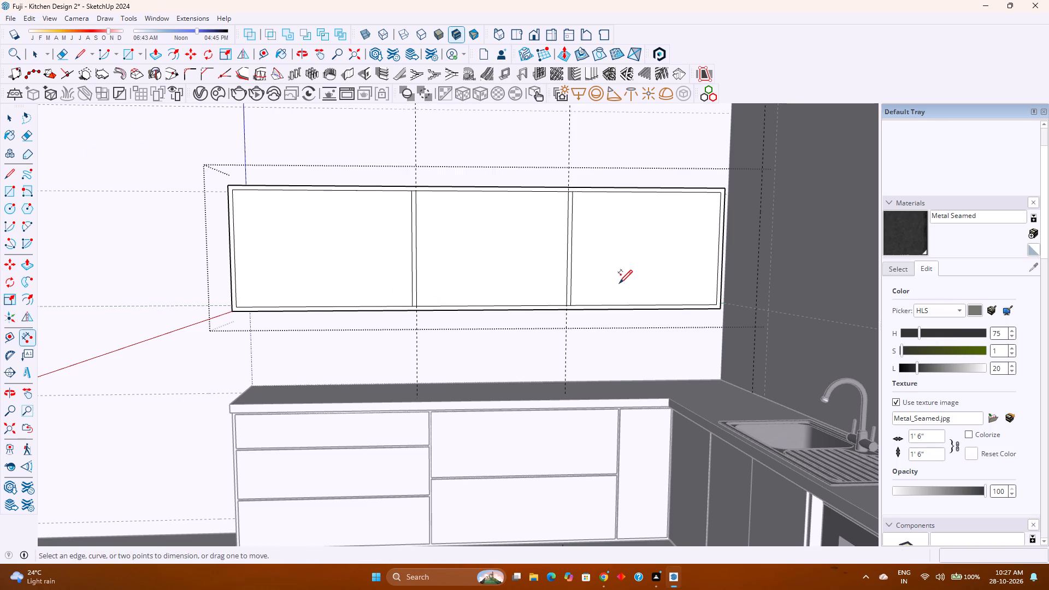
click(624, 304)
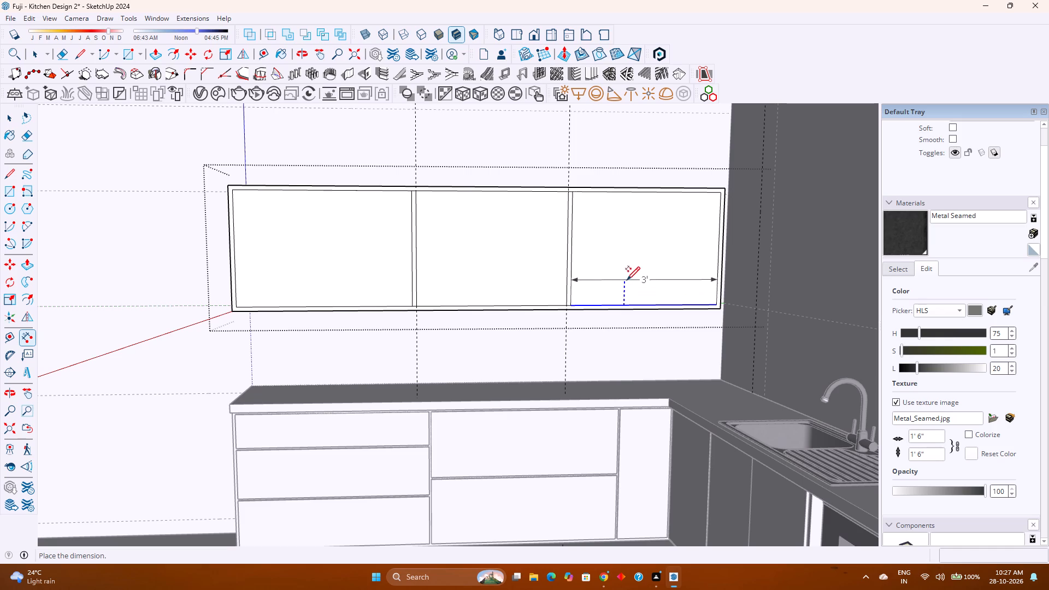
key(Escape)
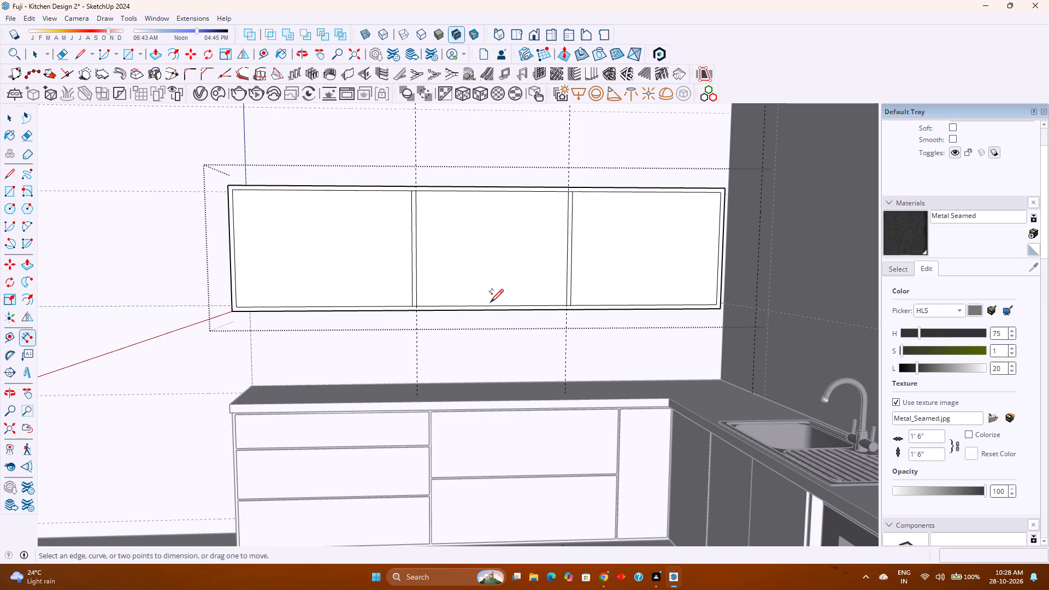
click(492, 305)
key(Escape)
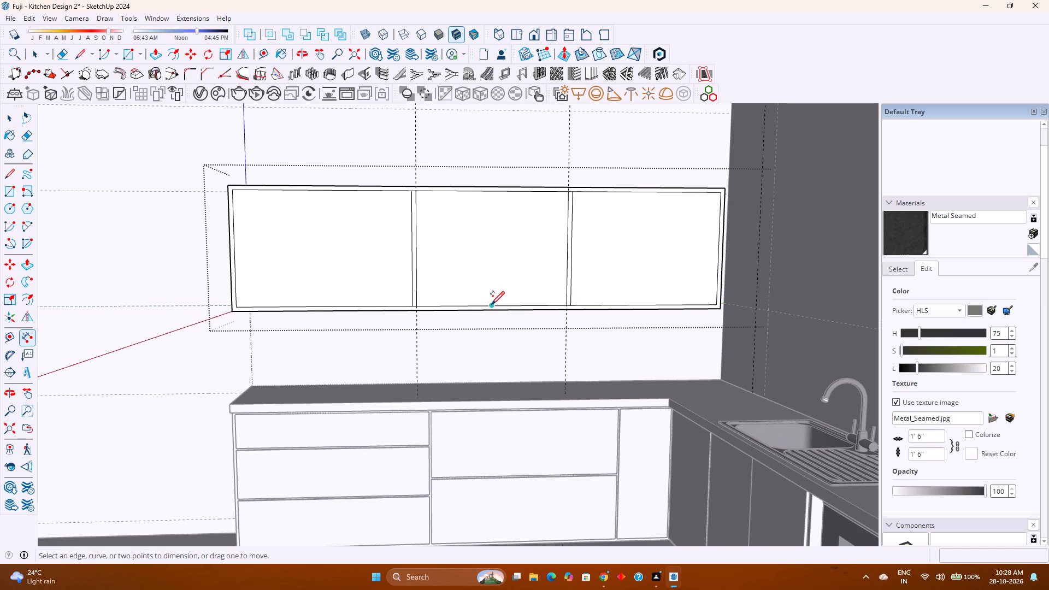
click(472, 305)
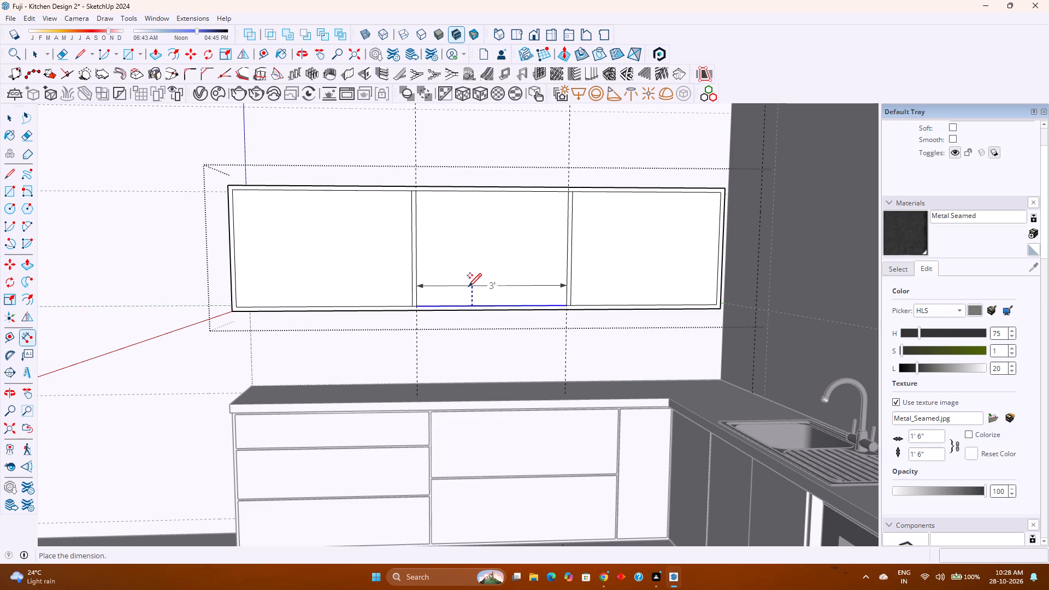
key(Escape)
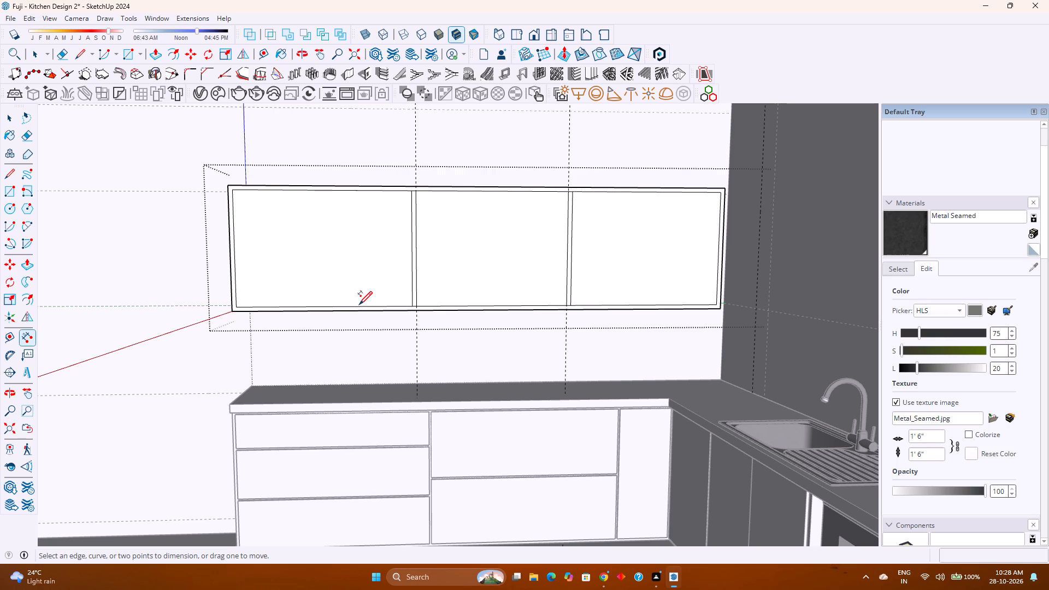
click(360, 306)
key(Escape)
Push the middle front panel back through the block's full depth to cut an opening.
key(p)
click(467, 244)
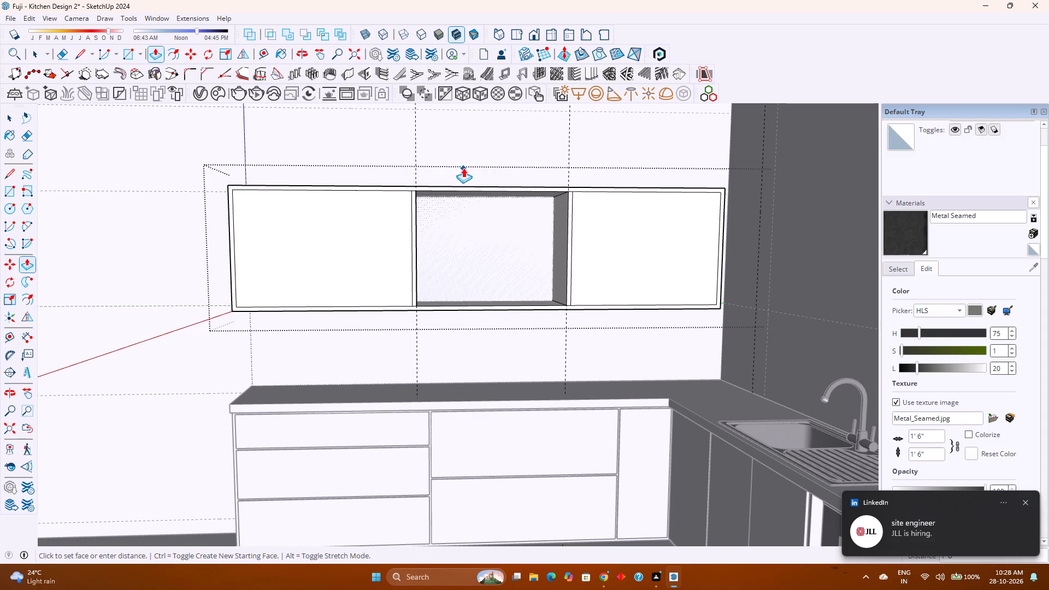
middle_drag(478, 153, 571, 274)
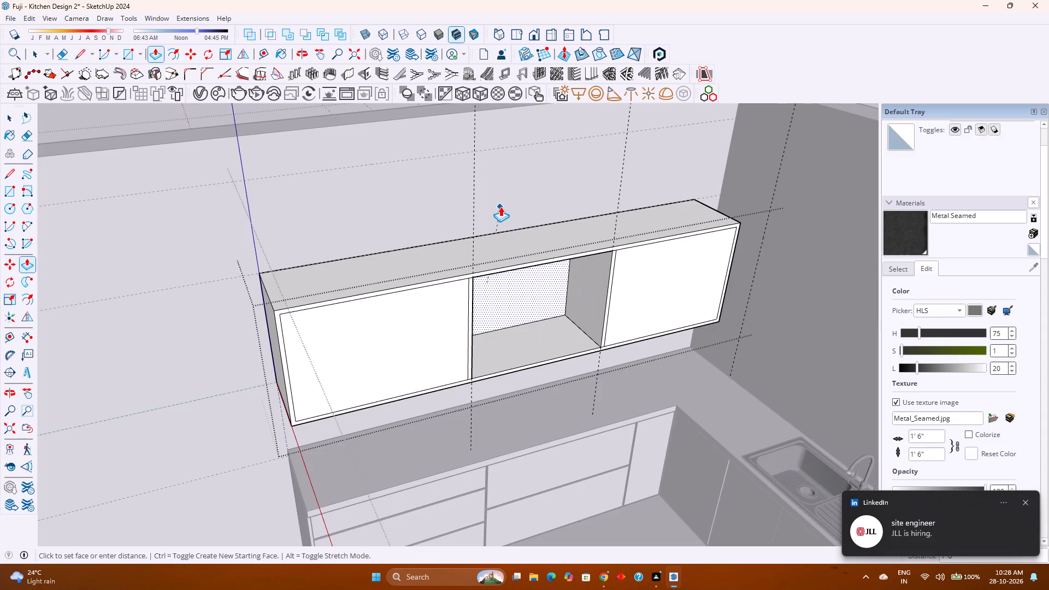
click(500, 206)
Push the opening's bottom and top inner faces outward 1" through the block's thickness.
middle_drag(530, 320, 499, 294)
click(497, 321)
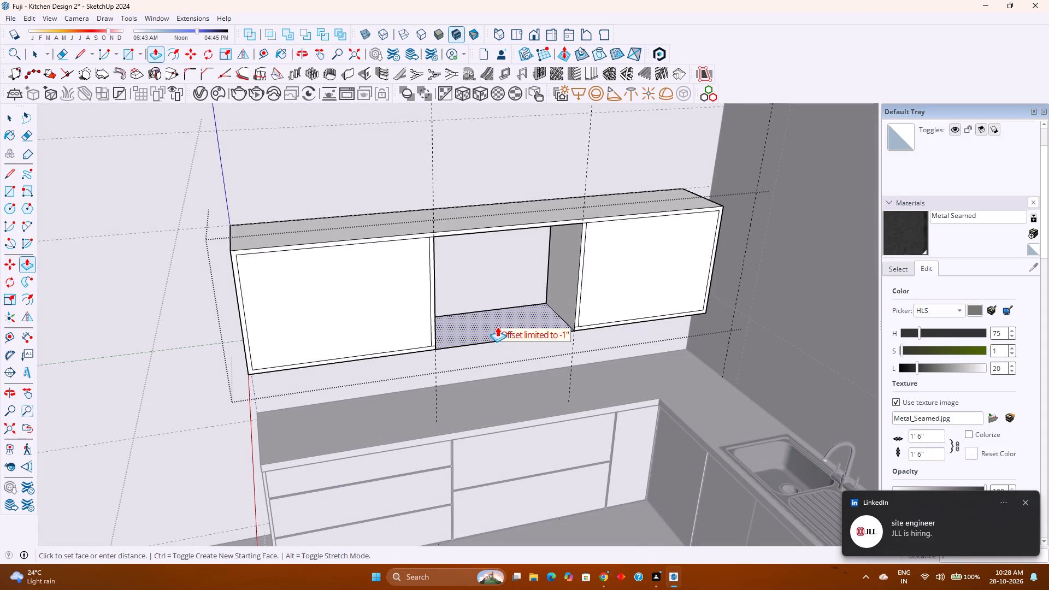
click(497, 327)
scroll(491, 332, up, 2)
middle_drag(488, 332, 440, 272)
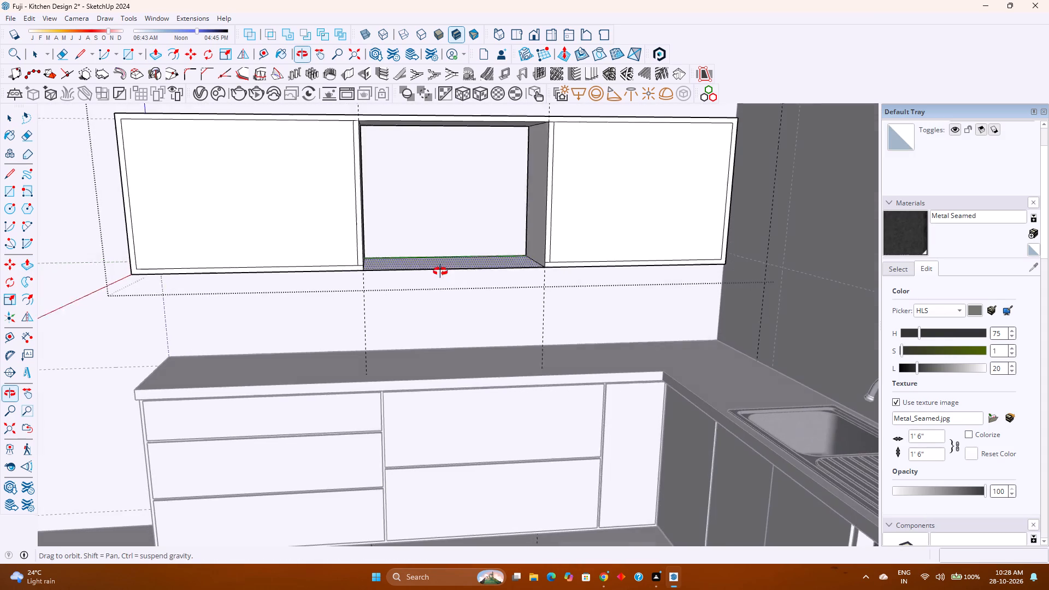
middle_drag(440, 272, 439, 269)
shift+middle_drag(453, 234, 508, 385)
middle_drag(491, 368, 455, 229)
middle_click(455, 229)
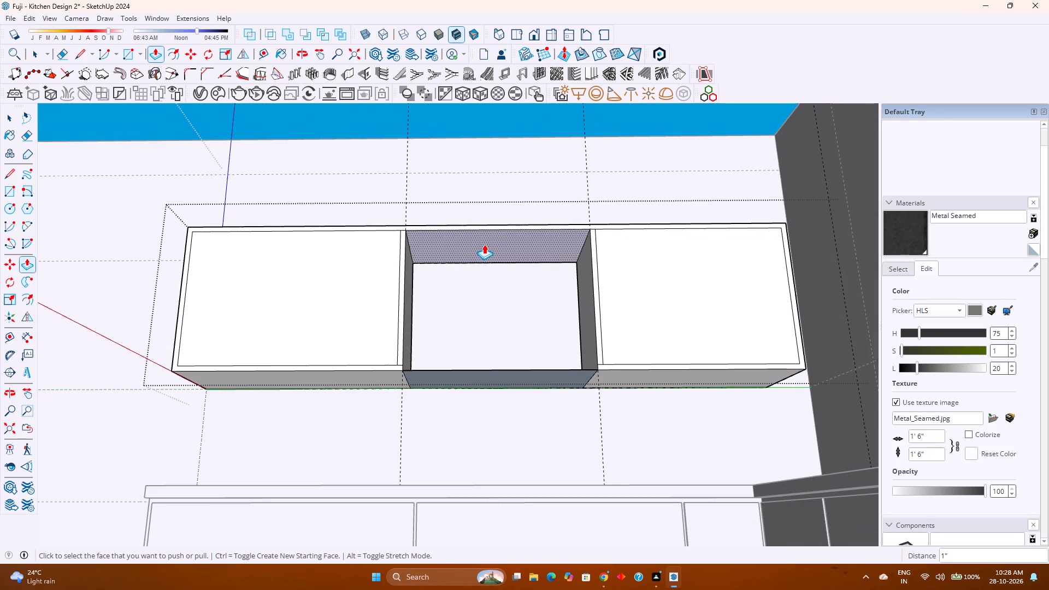
double_click(484, 244)
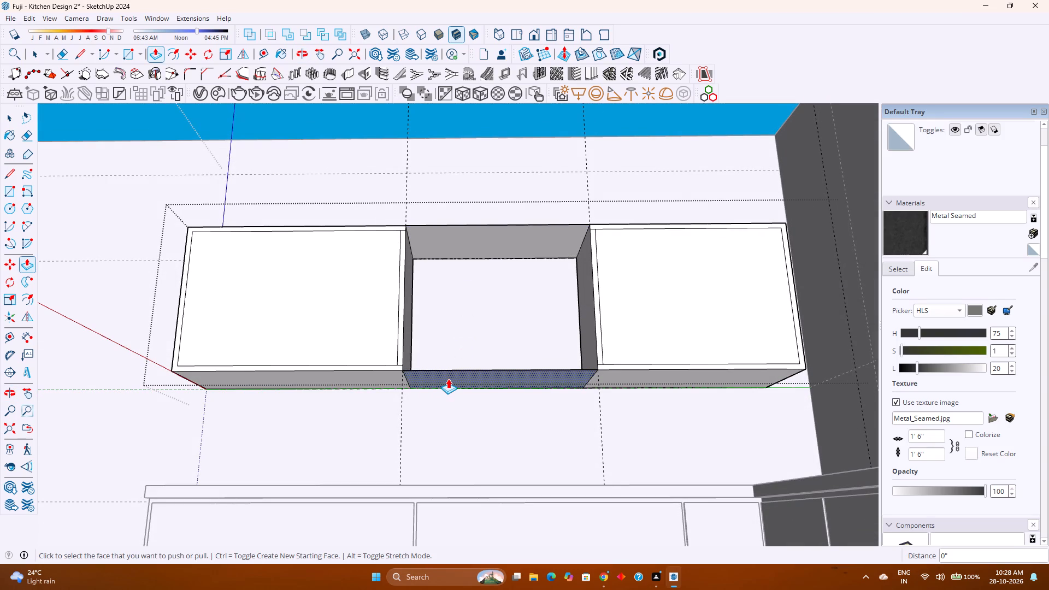
Erase the leftover front and back edges spanning the middle gap between the two end cabinets.
key(e)
click(456, 371)
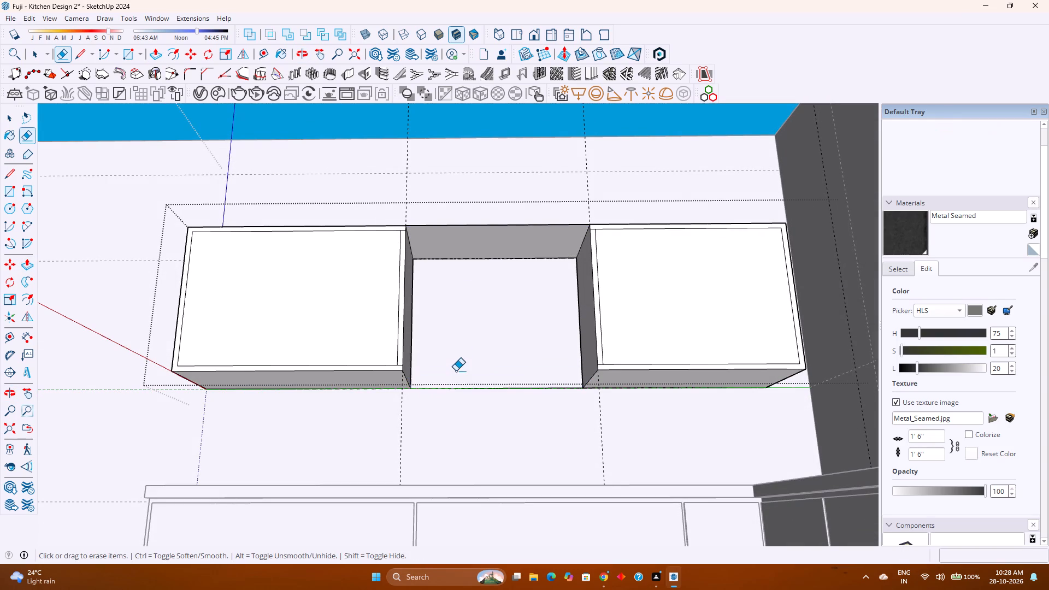
click(496, 224)
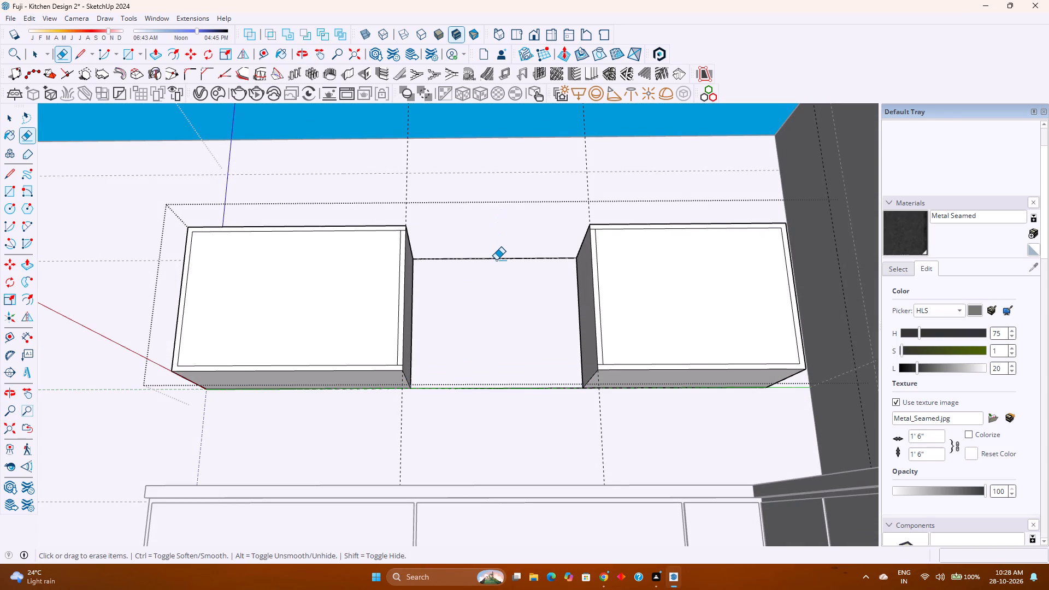
click(496, 260)
click(486, 389)
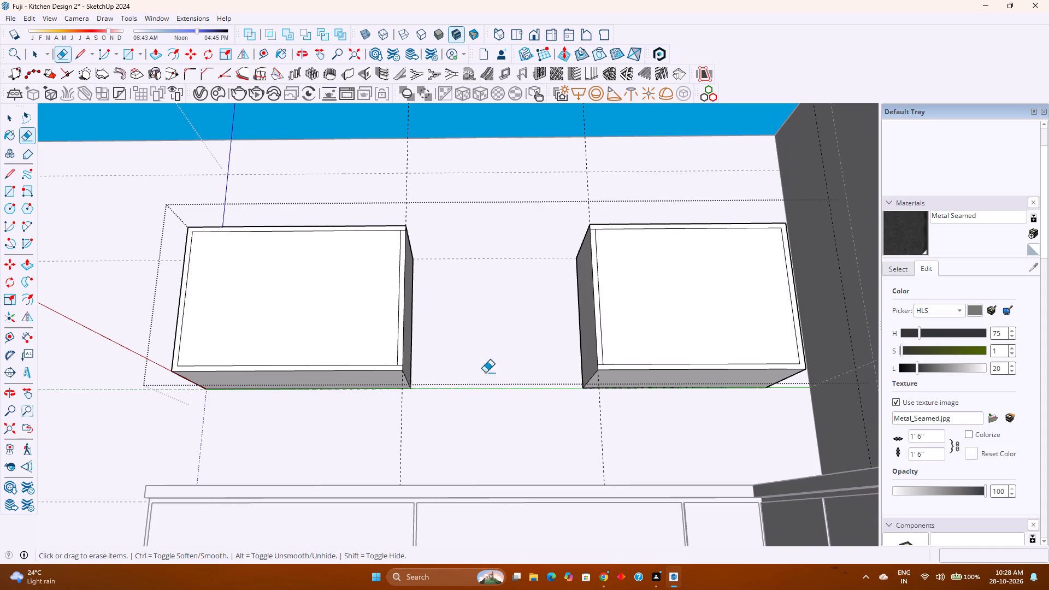
Erase the short line stubs crossing the front borders at the gap-side upper and lower corners of both end cabinets.
middle_drag(484, 359, 488, 411)
middle_click(488, 411)
scroll(405, 399, up, 8)
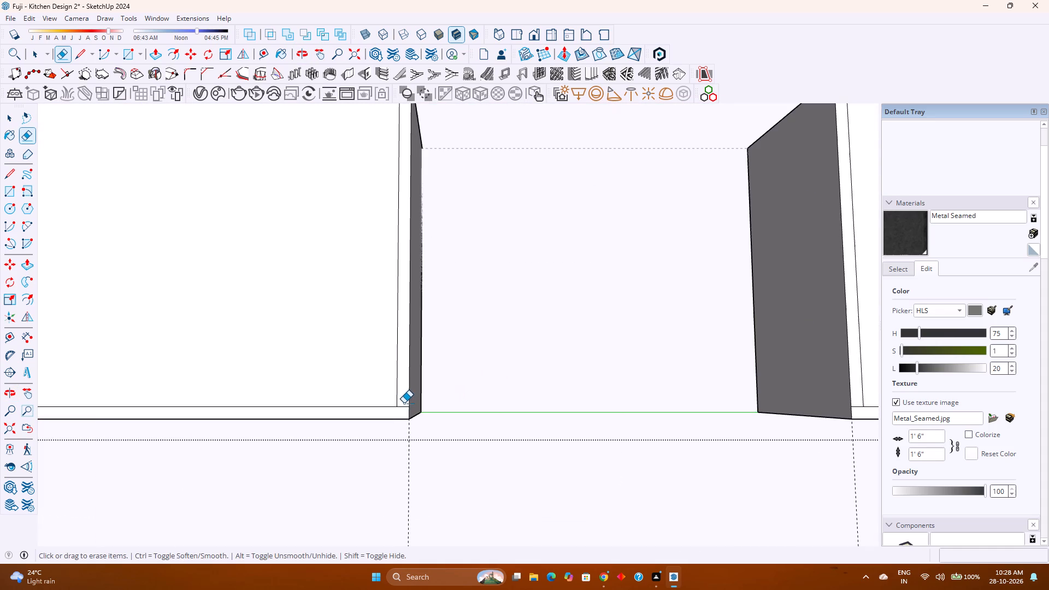
click(403, 408)
scroll(396, 370, down, 4)
shift+middle_drag(378, 351, 385, 361)
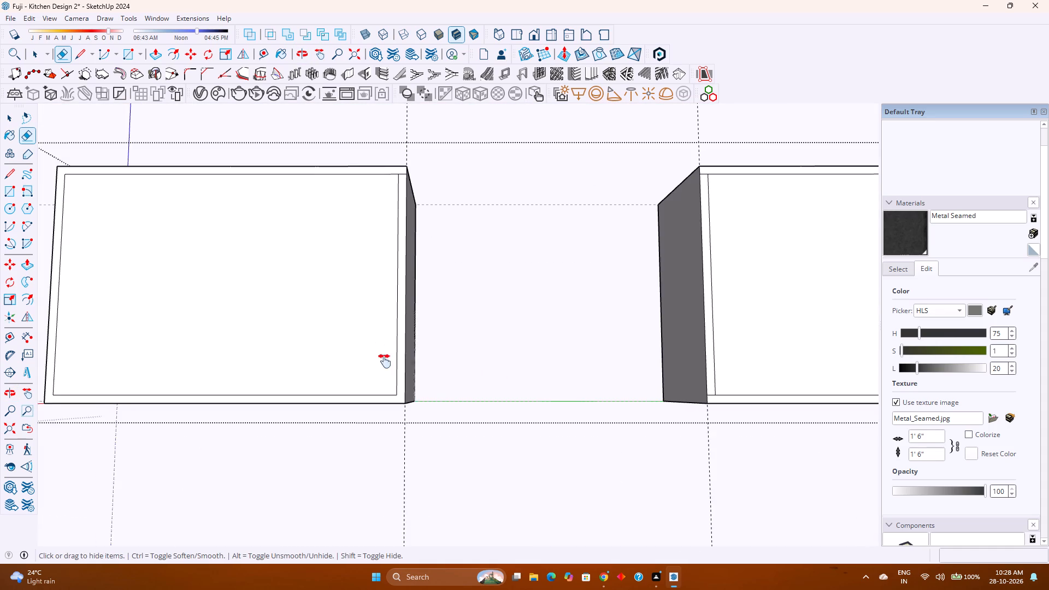
shift+middle_drag(385, 361, 437, 462)
shift+middle_click(437, 462)
scroll(453, 280, up, 3)
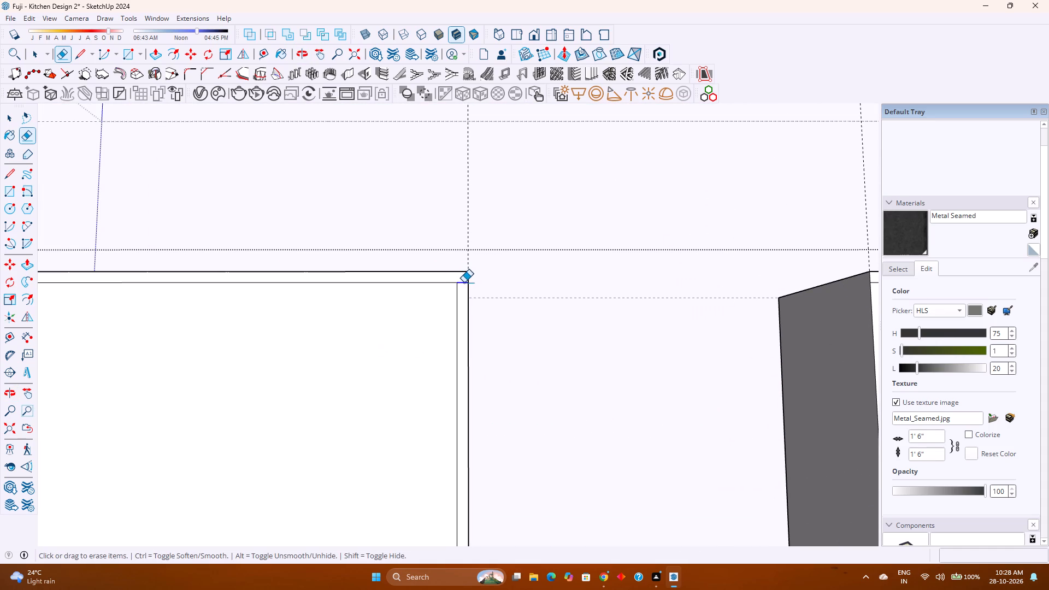
click(464, 282)
scroll(444, 292, down, 5)
click(739, 285)
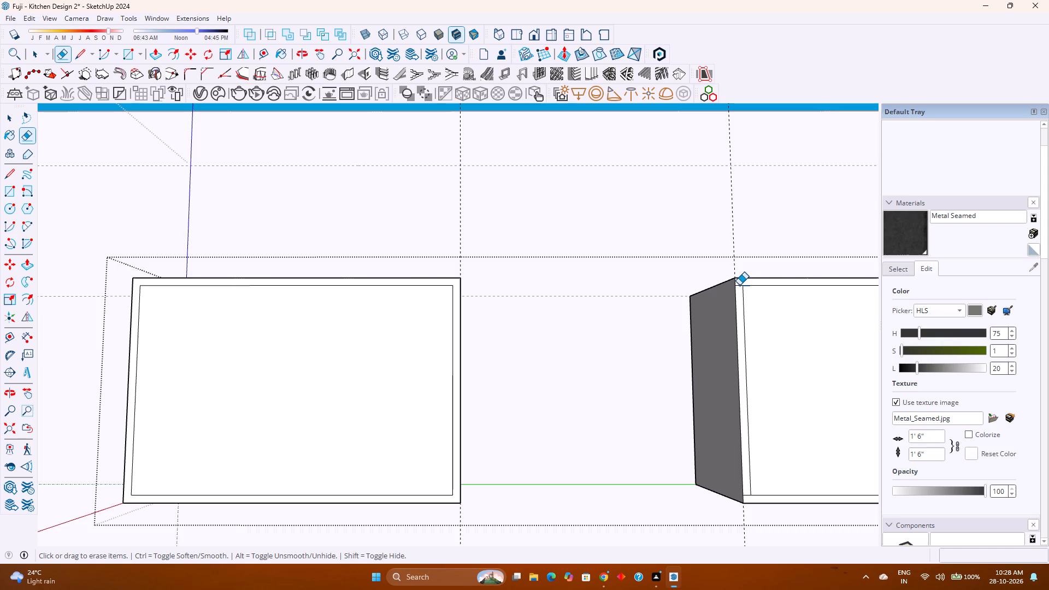
shift+middle_drag(686, 346, 554, 312)
scroll(591, 463, up, 2)
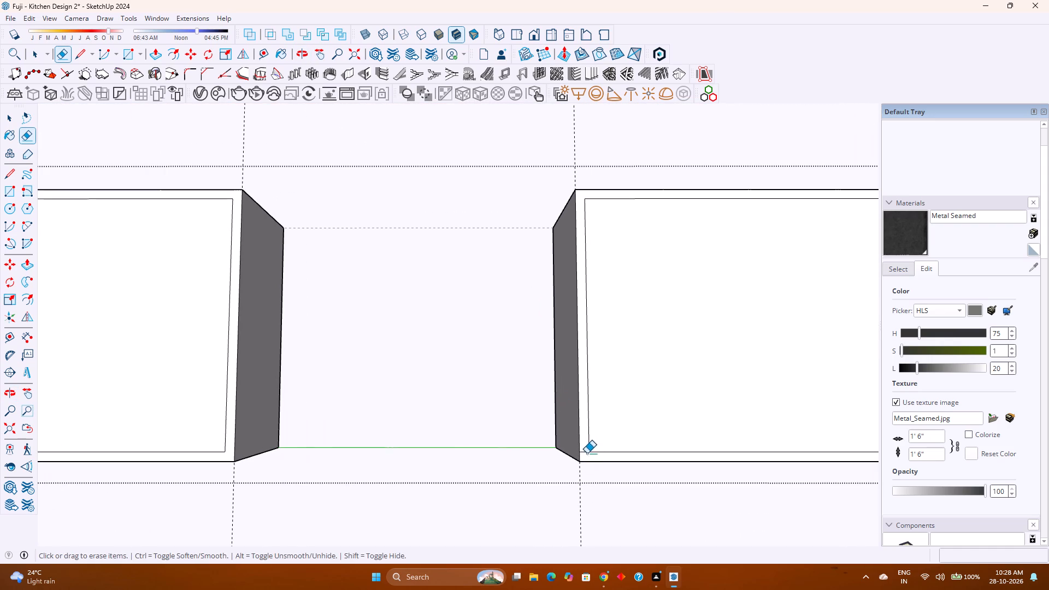
click(585, 451)
scroll(573, 403, down, 10)
shift+middle_drag(409, 396, 556, 385)
shift+middle_click(556, 385)
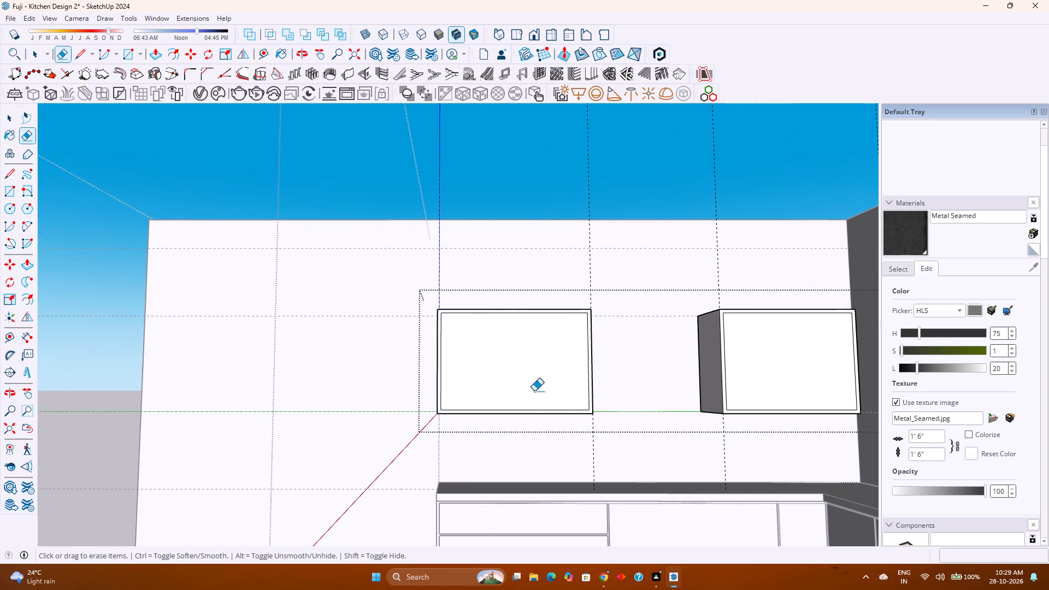
Copy the left cabinet's lower inner border line straight up to the midpoint of the inner side edge.
key(space)
middle_drag(527, 398, 420, 411)
middle_click(420, 411)
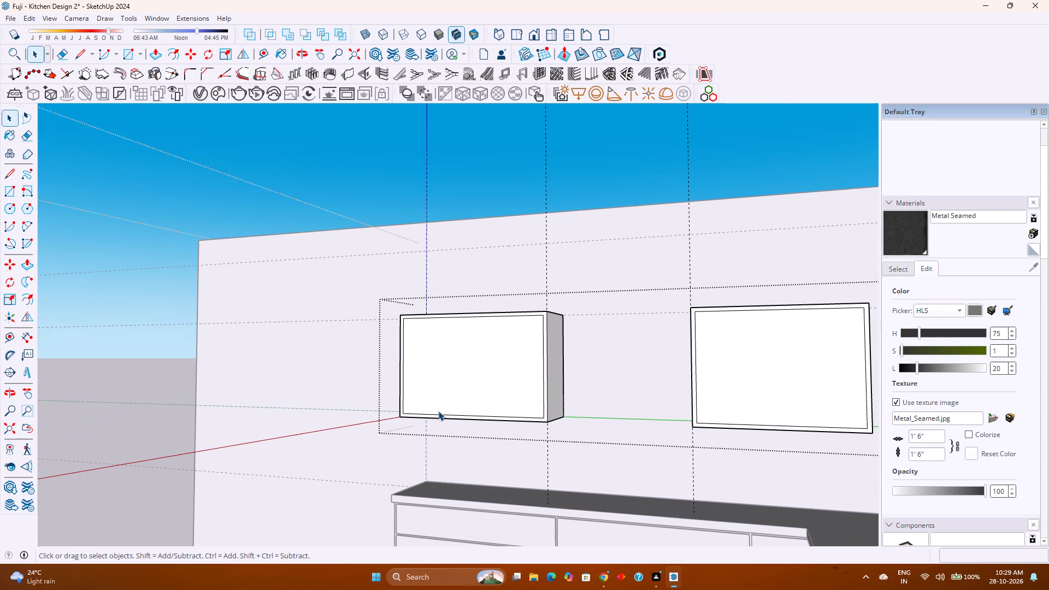
click(439, 412)
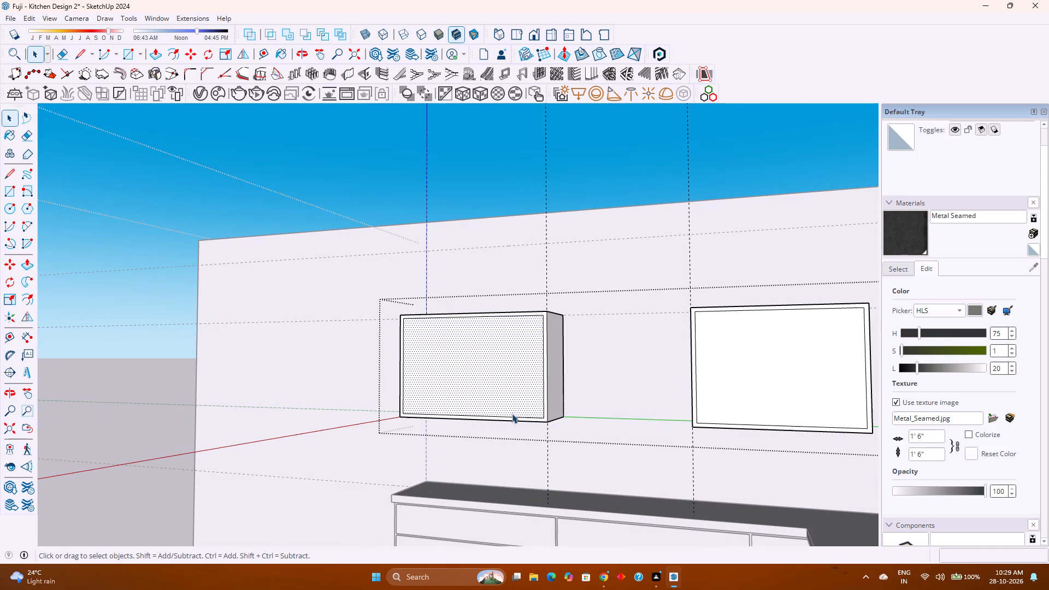
click(517, 416)
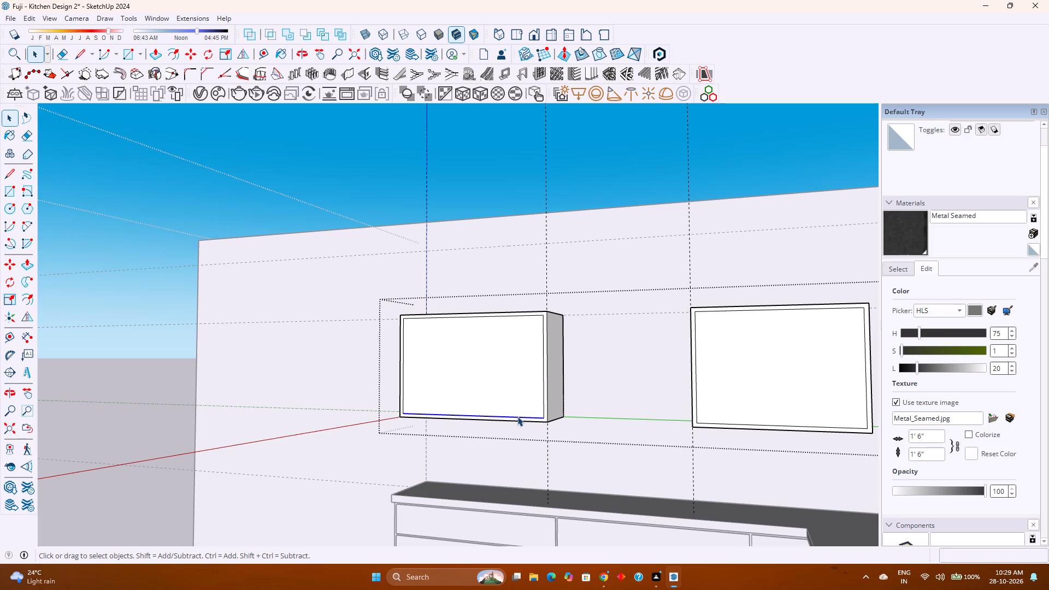
key(m)
click(544, 416)
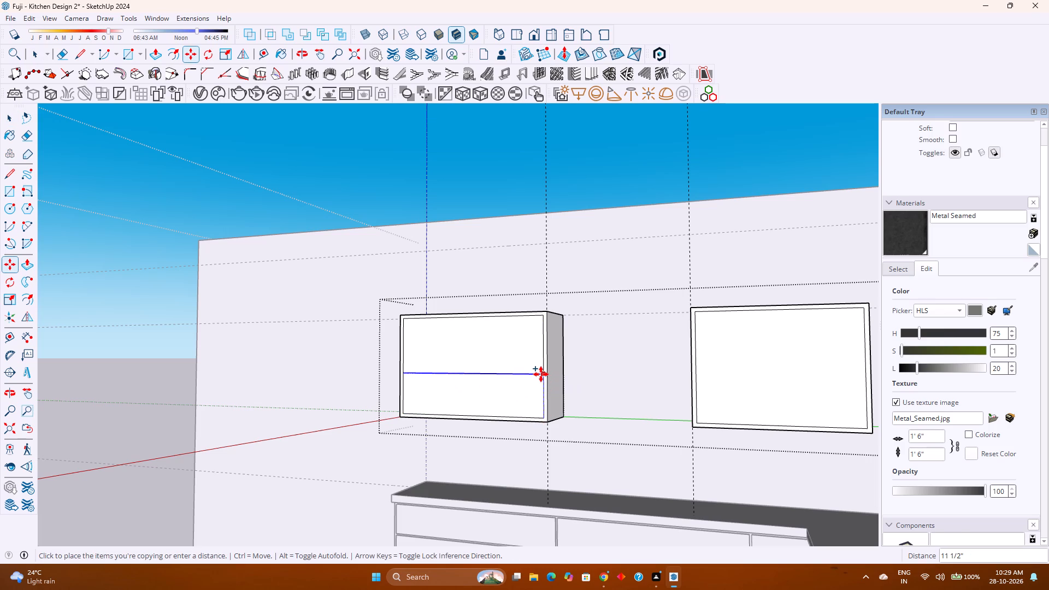
key(Up)
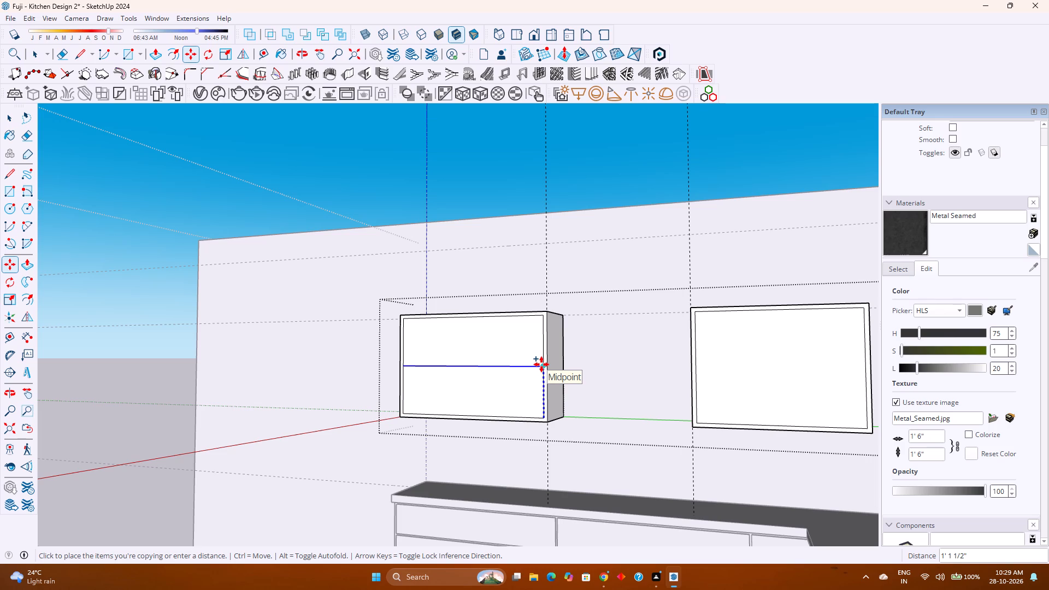
click(541, 364)
Raise the mid-height line 0.5" and copy it 1" downward to form a horizontal divider strip.
scroll(541, 364, up, 11)
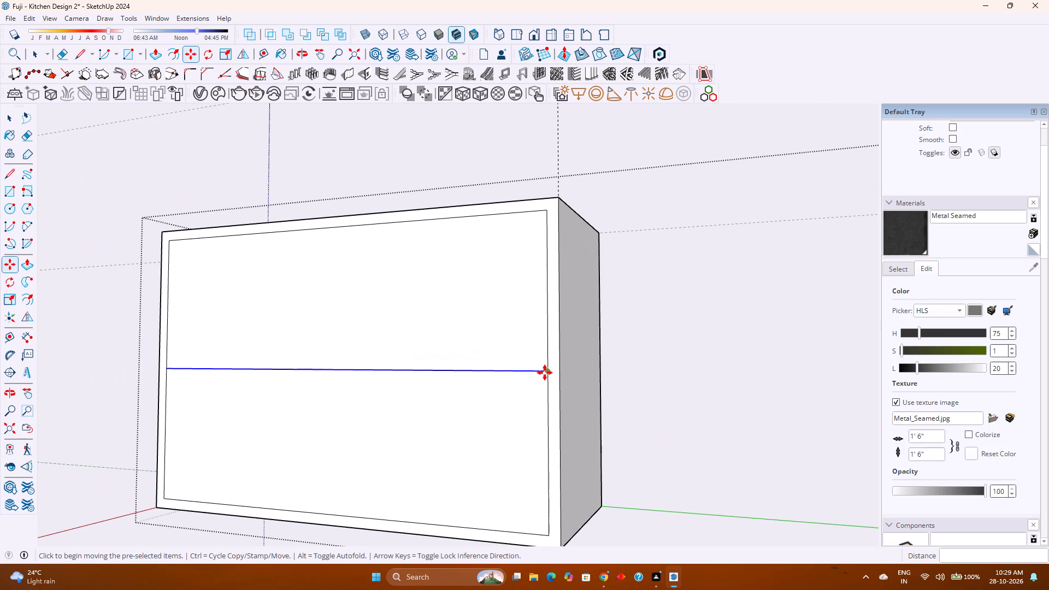
click(545, 373)
key(Up)
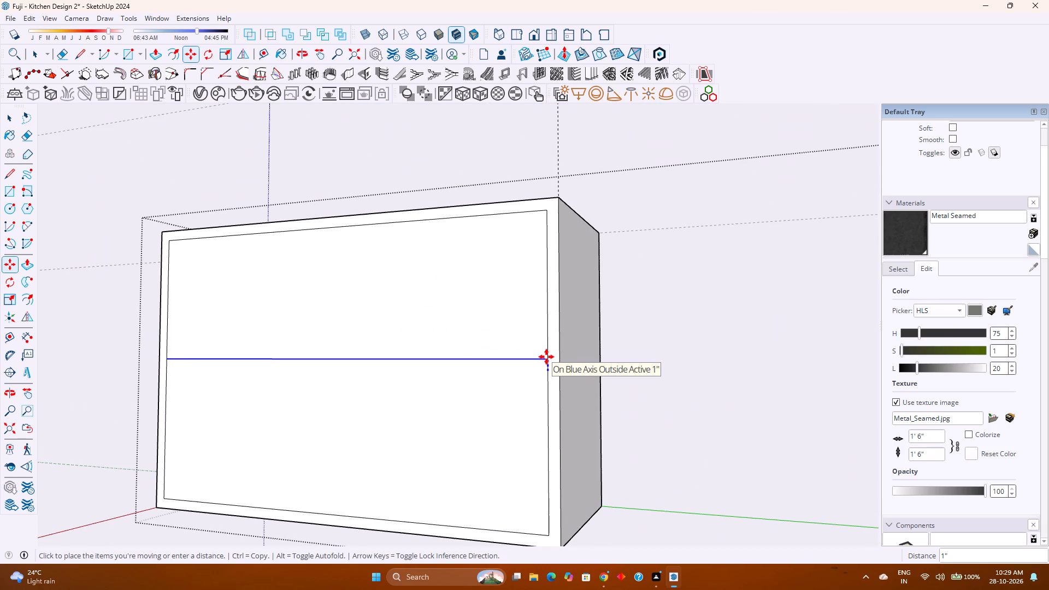
text(0.5)
key(Return)
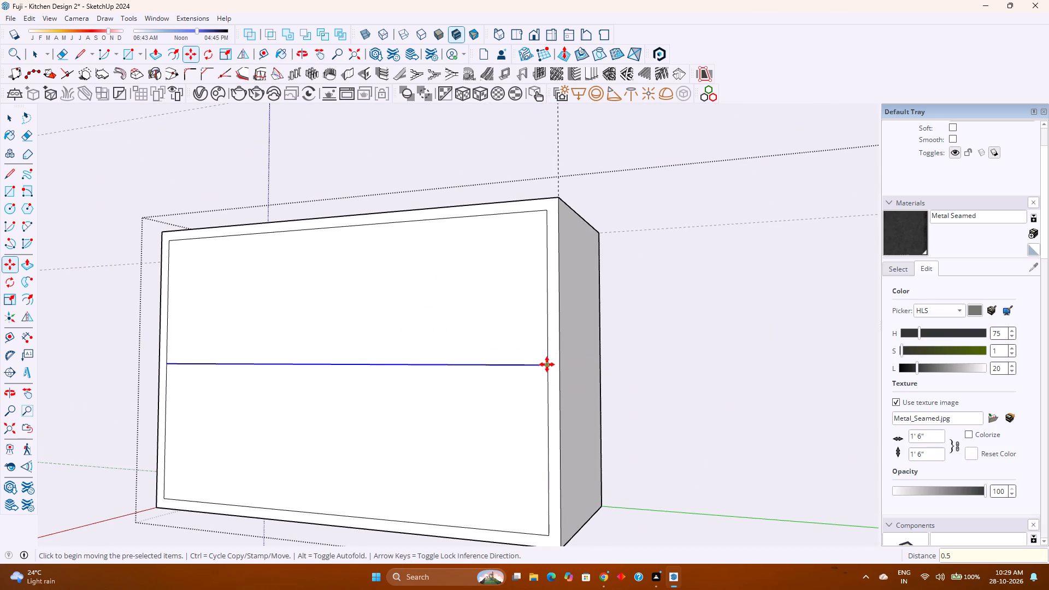
click(547, 364)
key(1)
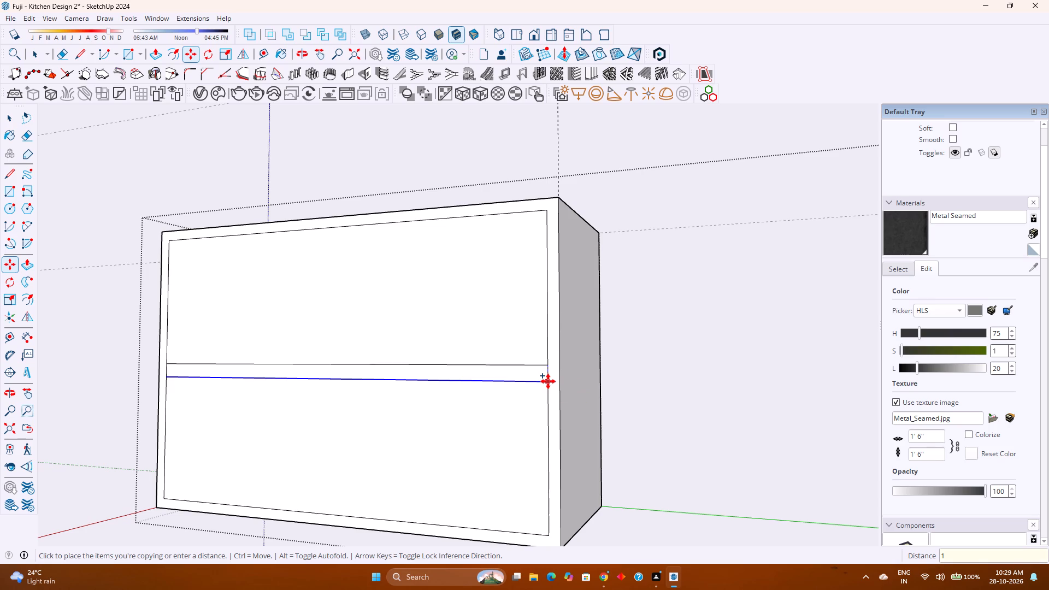
key(Return)
Erase the short segments at both ends of the horizontal divider strip to merge it with the border.
key(e)
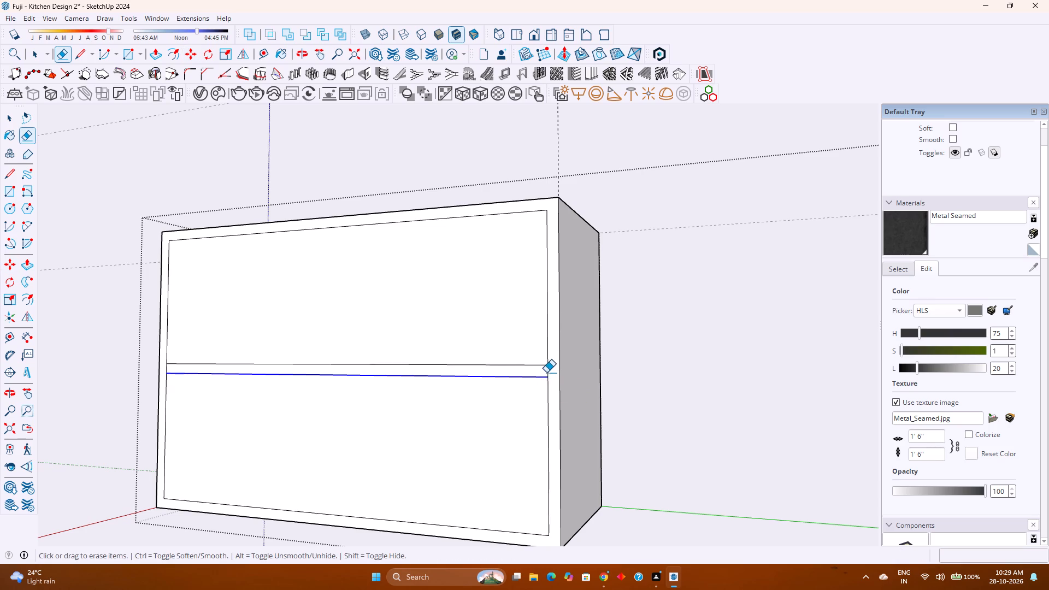
click(546, 373)
click(166, 367)
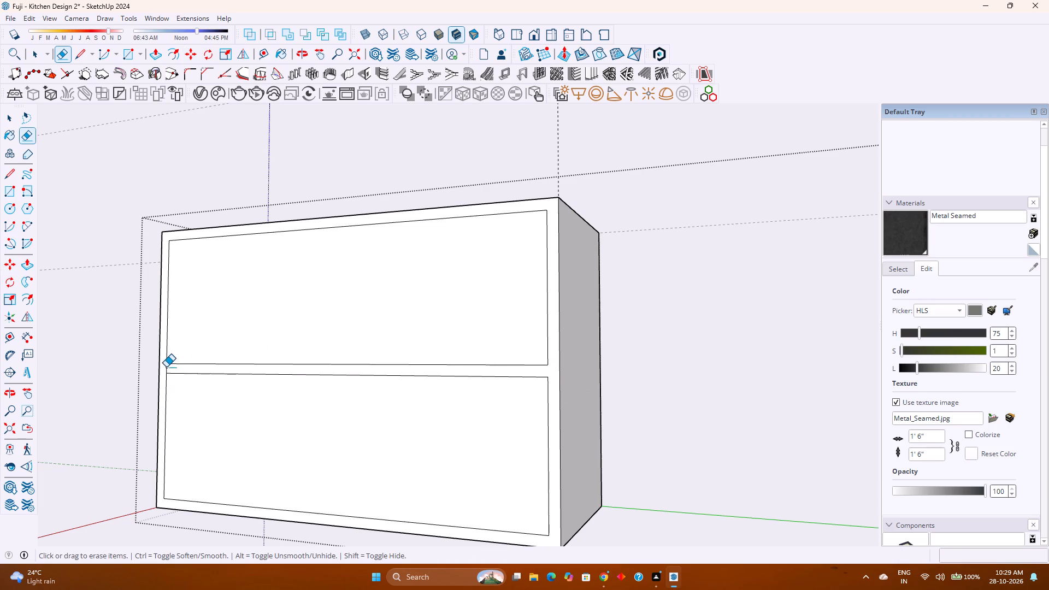
Draw a vertical line about 1' 1" long through the middle of the left cabinet's lower panel, from upper to lower edge.
scroll(273, 392, down, 4)
middle_drag(276, 393, 345, 386)
middle_click(345, 386)
scroll(345, 386, down, 3)
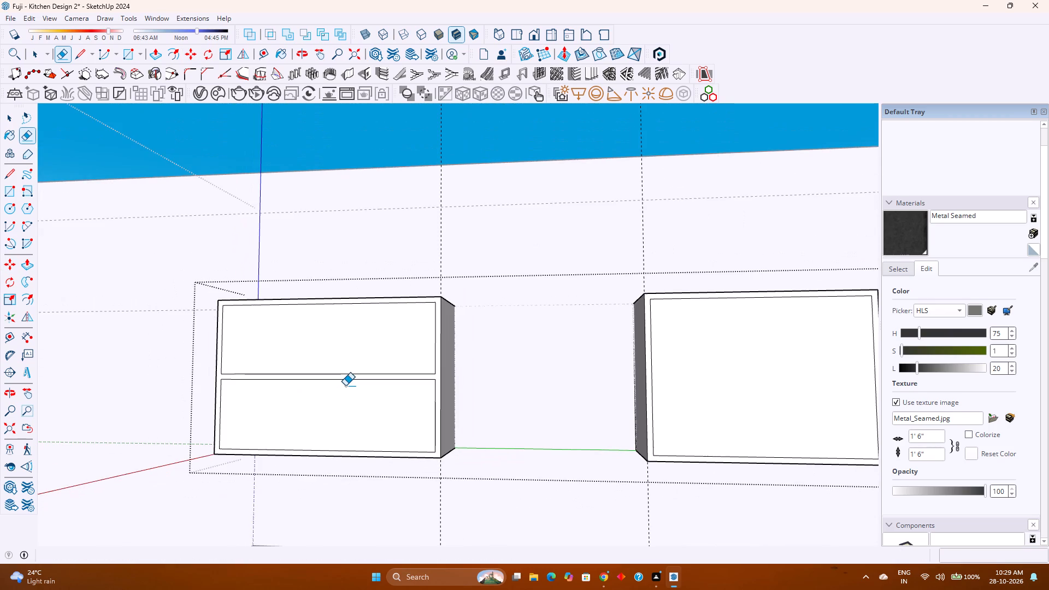
middle_drag(308, 397, 331, 398)
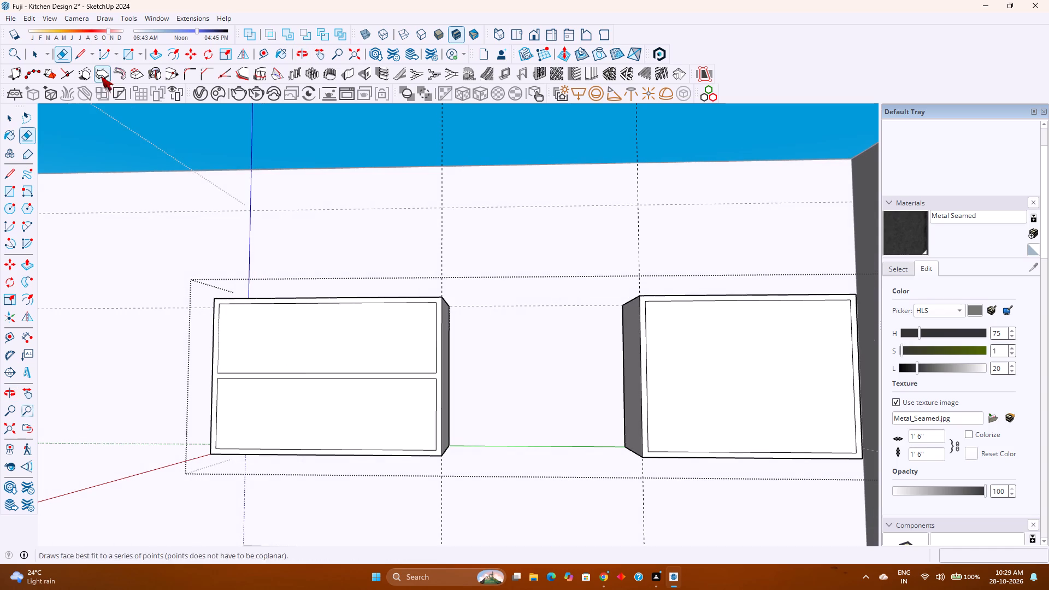
click(79, 61)
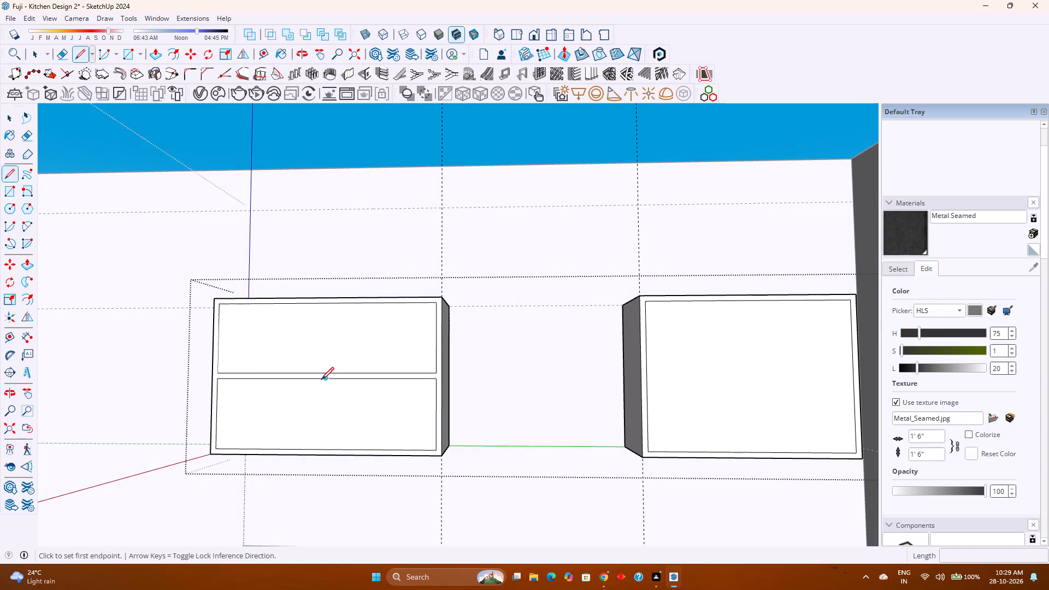
click(324, 380)
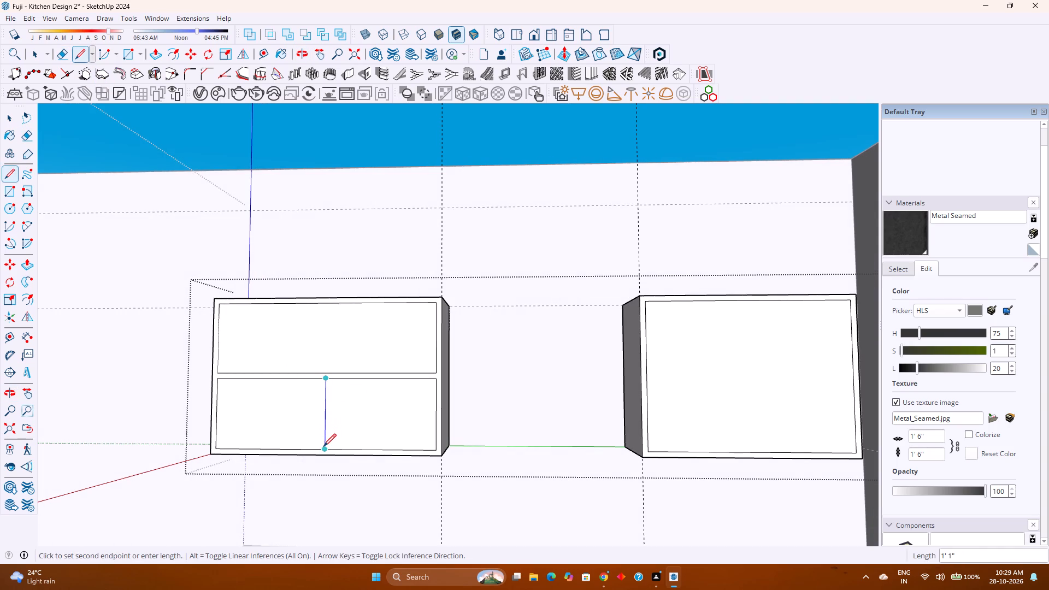
click(322, 450)
Move the lower panel's vertical line 0.5" left and copy it 1" to the right to form a vertical divider strip.
key(space)
scroll(323, 391, up, 2)
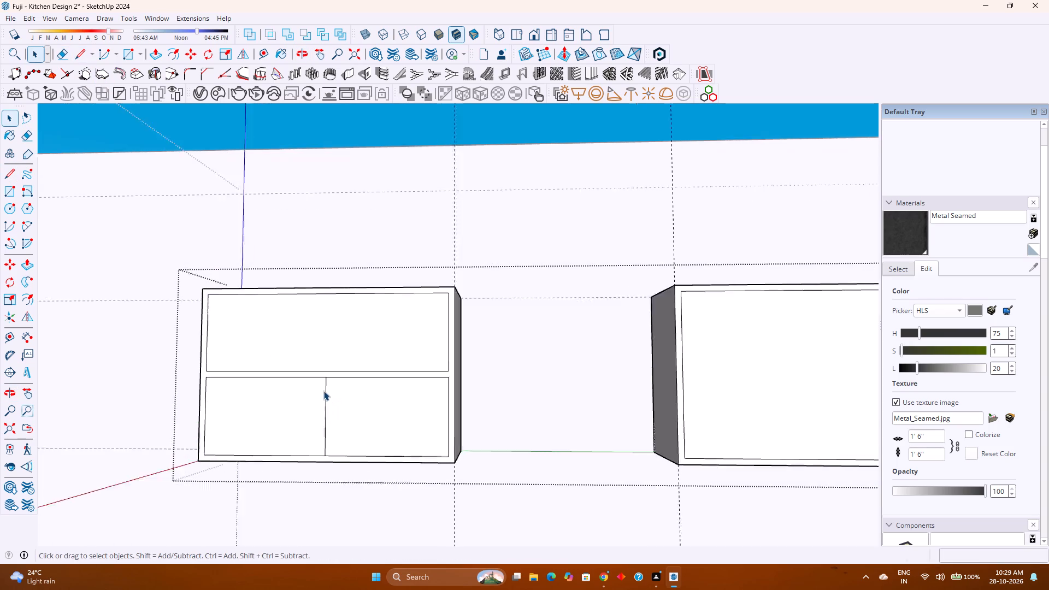
scroll(323, 391, up, 4)
click(327, 384)
key(m)
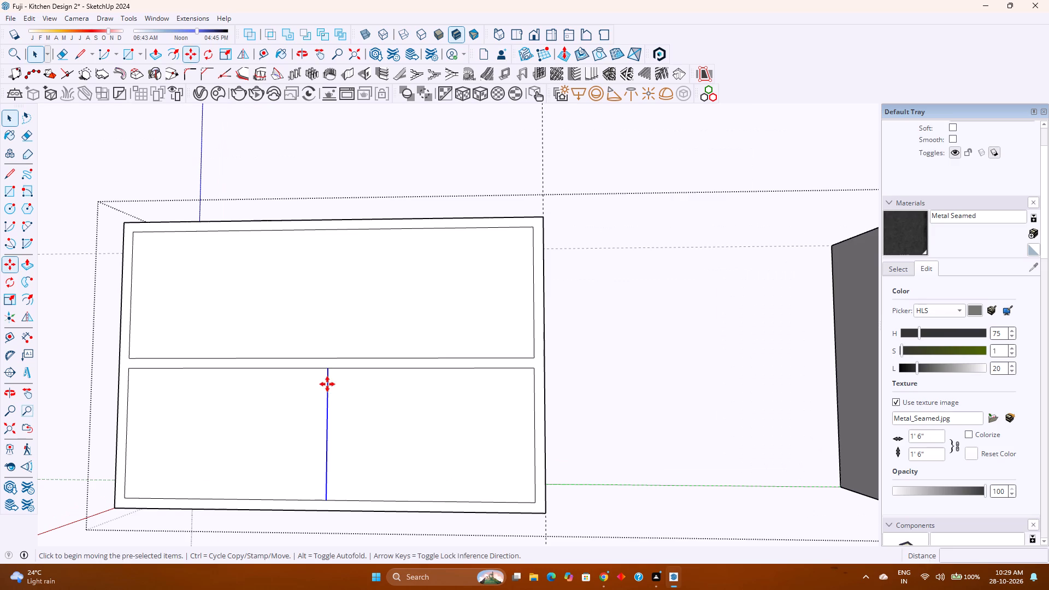
click(329, 370)
key(Left)
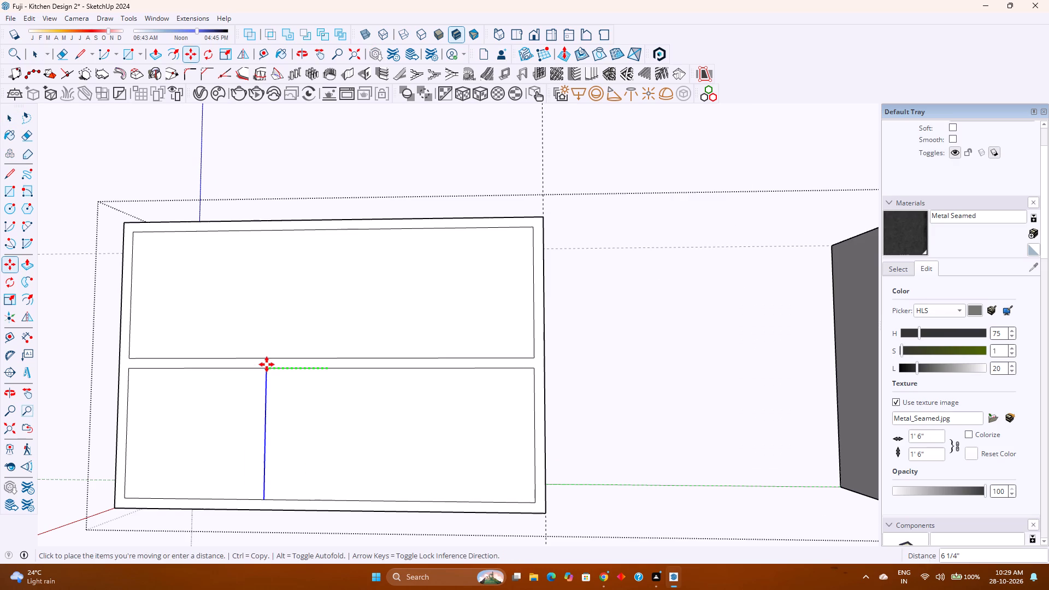
text(0.5)
key(Return)
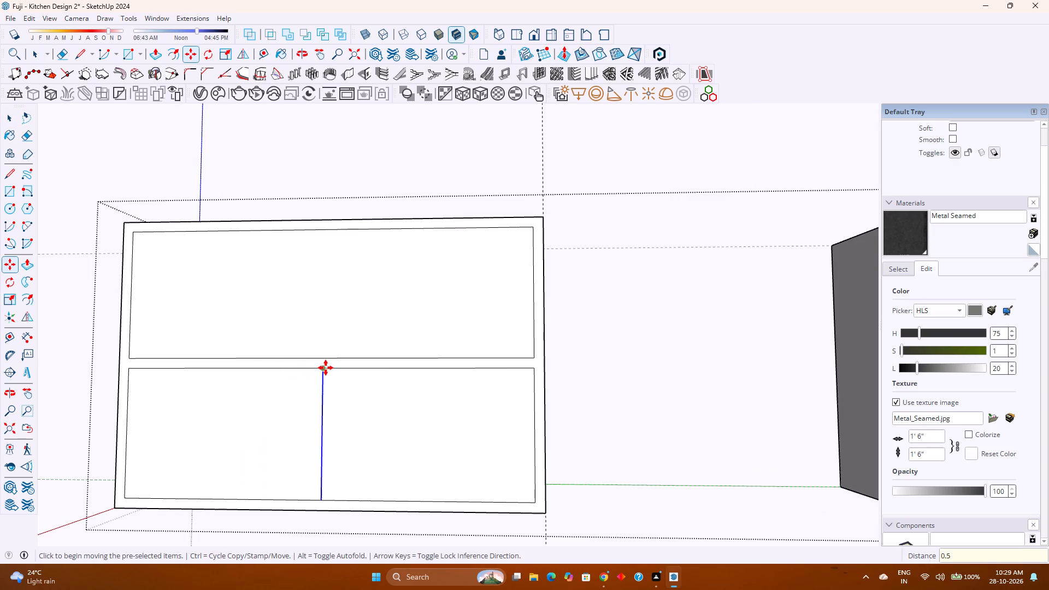
click(323, 368)
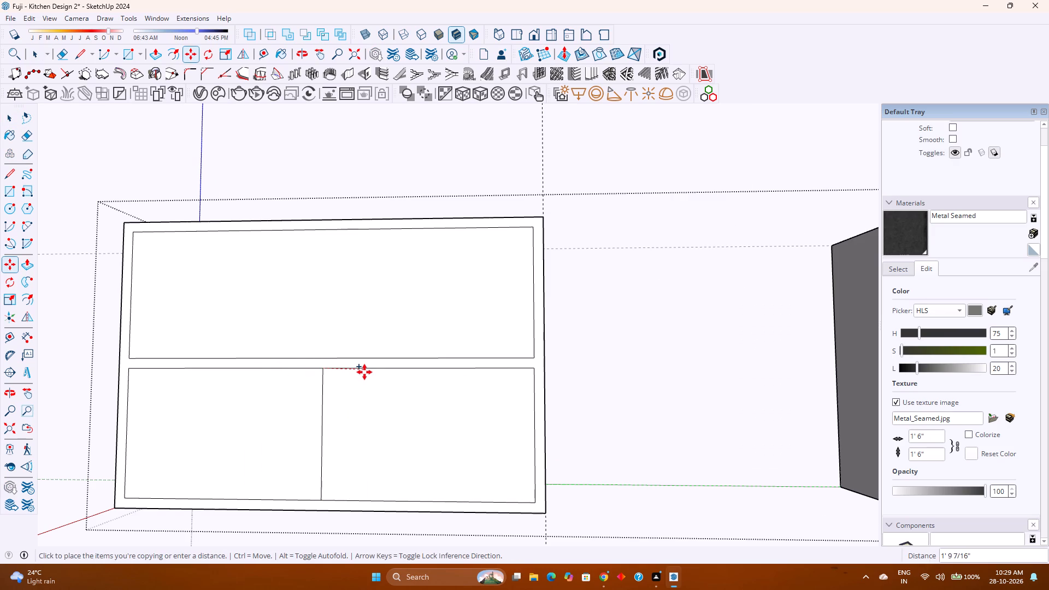
key(Left)
key(1)
key(Return)
Erase the short segments at the top and bottom of the vertical divider strip to join it to the surrounding frame.
key(e)
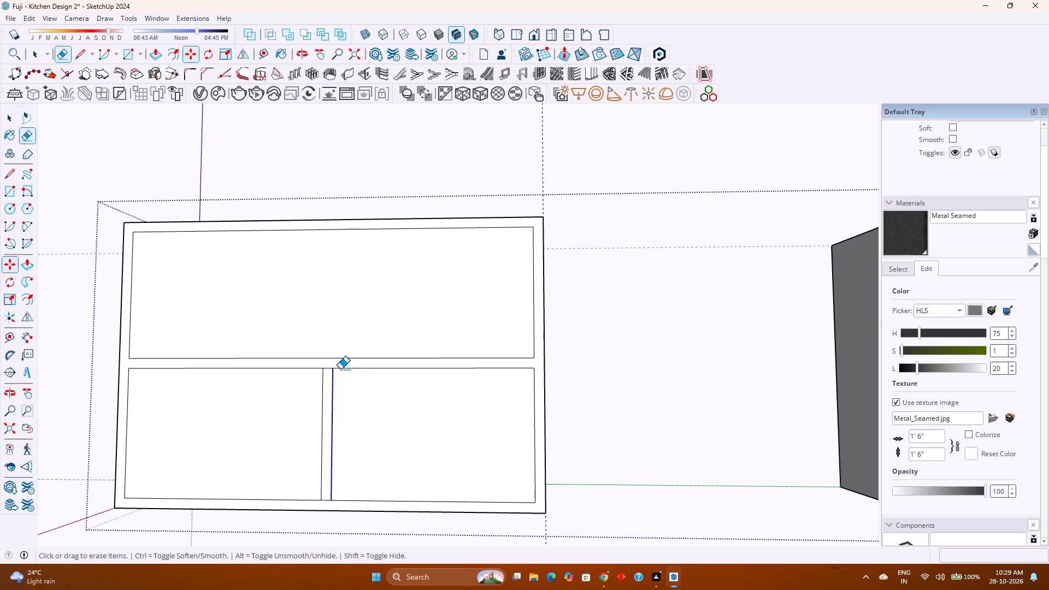
click(328, 369)
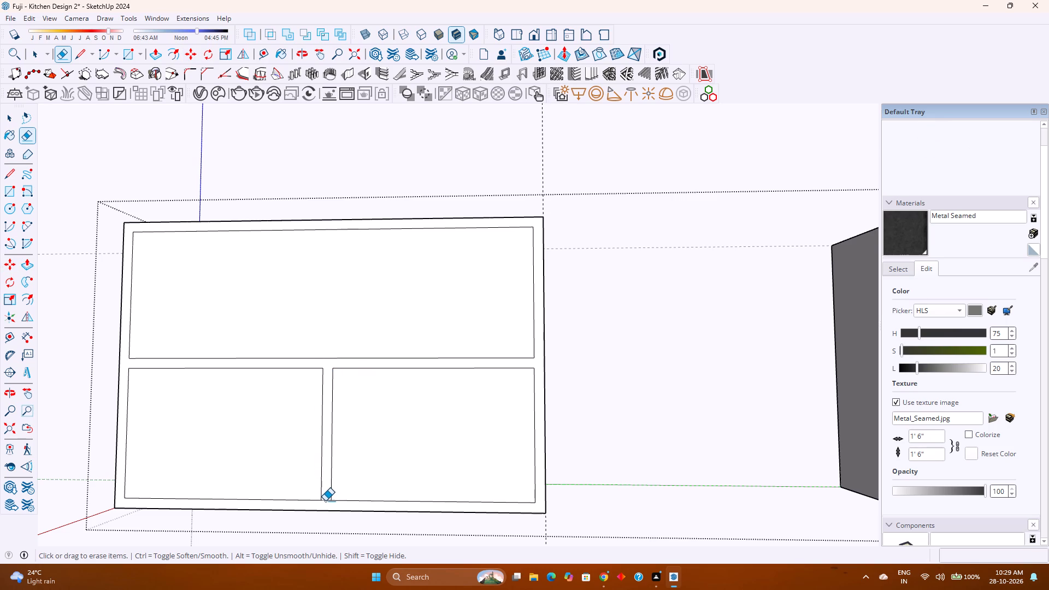
click(325, 501)
Push the left cabinet's upper panel and both lower panels inward 1'5" to hollow out three open compartments.
key(p)
click(390, 311)
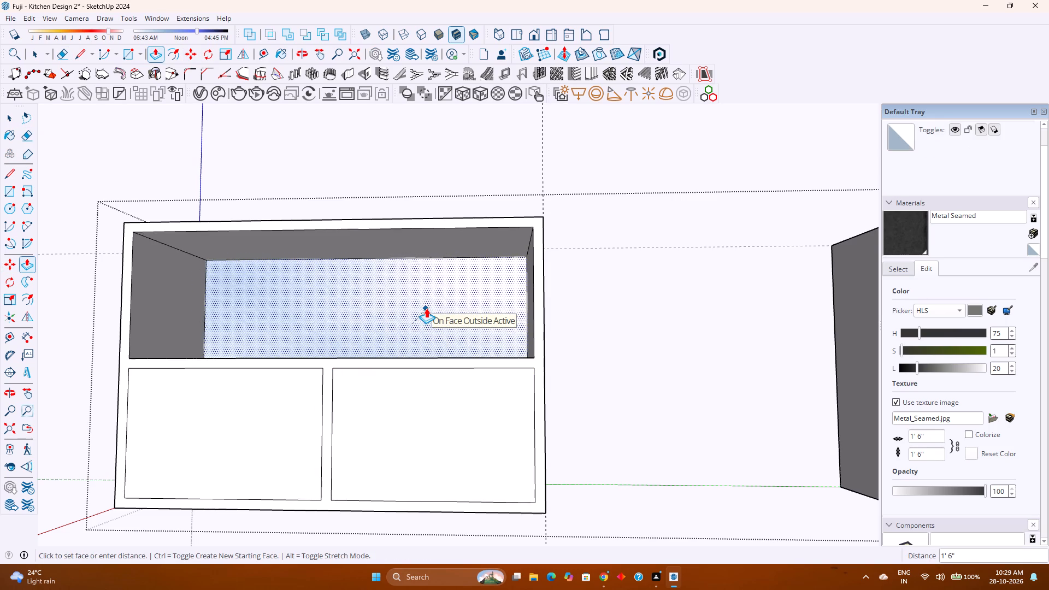
key(1)
text('5)
key(Return)
double_click(388, 420)
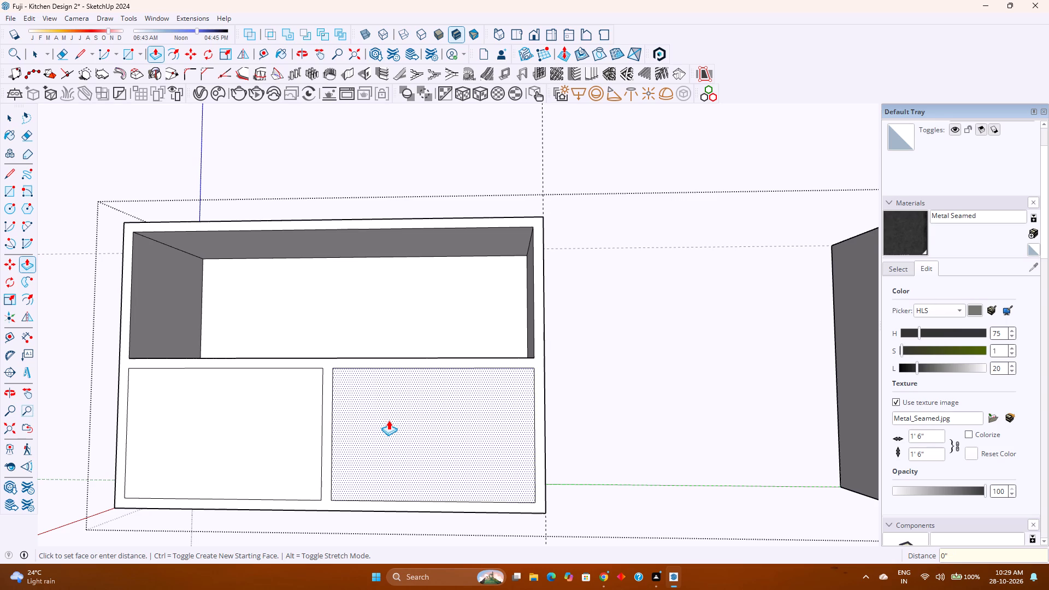
double_click(250, 441)
scroll(250, 441, down, 3)
shift+middle_drag(493, 446, 337, 436)
shift+middle_click(337, 436)
scroll(337, 436, down, 5)
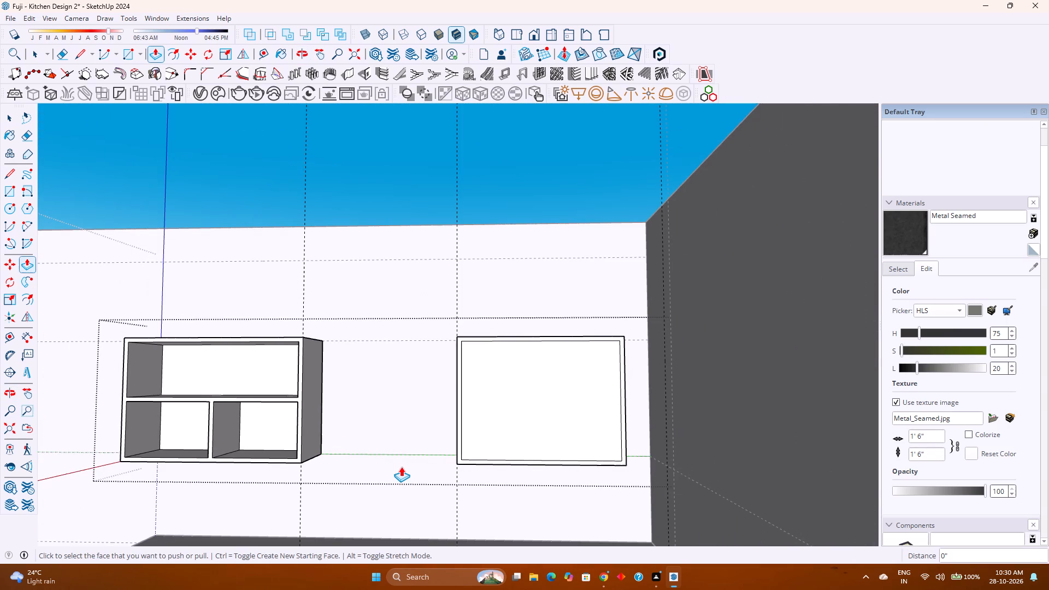
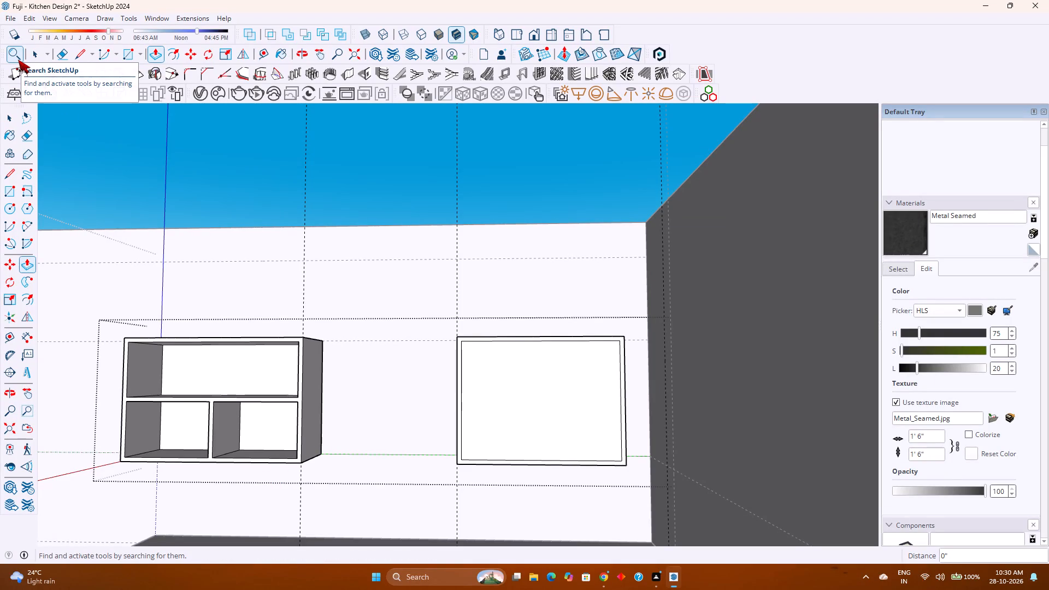
Draw a horizontal line across the middle of the right cabinet's front panel, from one inner border edge to the other.
click(76, 59)
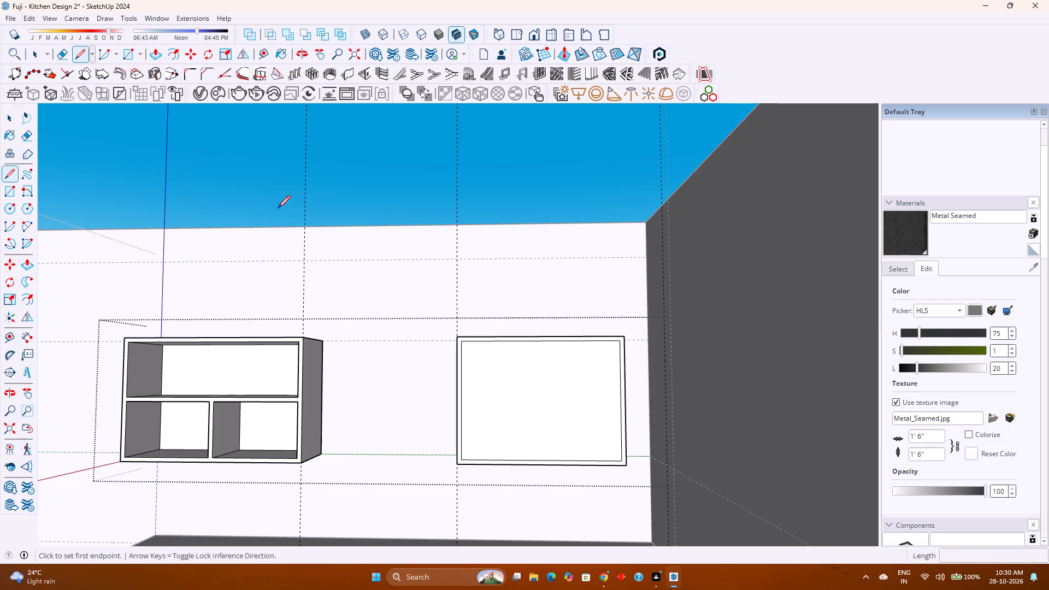
click(462, 398)
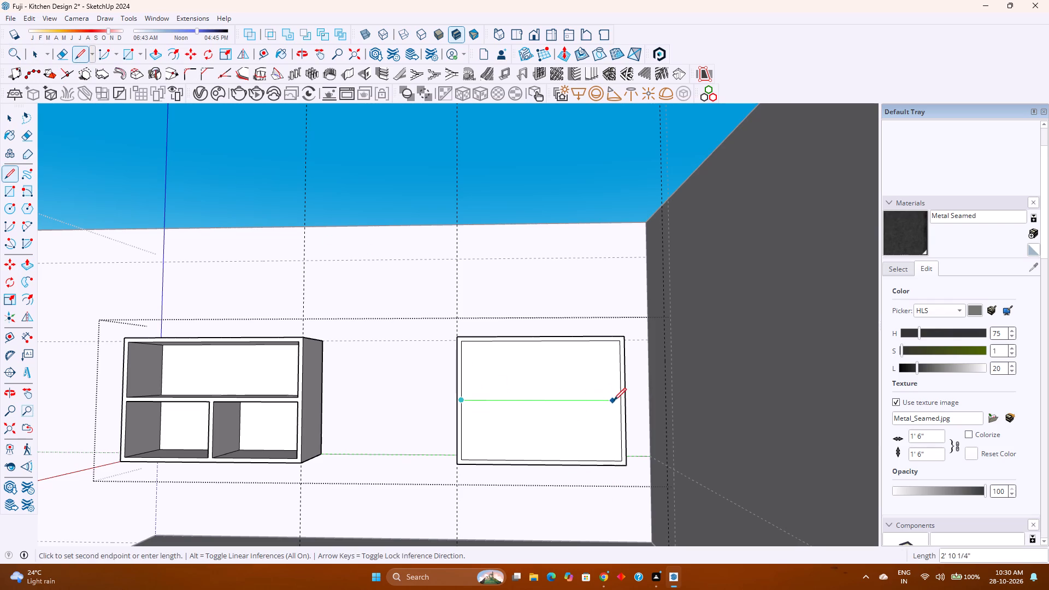
click(621, 400)
Move the right cabinet's horizontal line up 0.5" and copy it 1" down to form a horizontal shelf strip.
key(space)
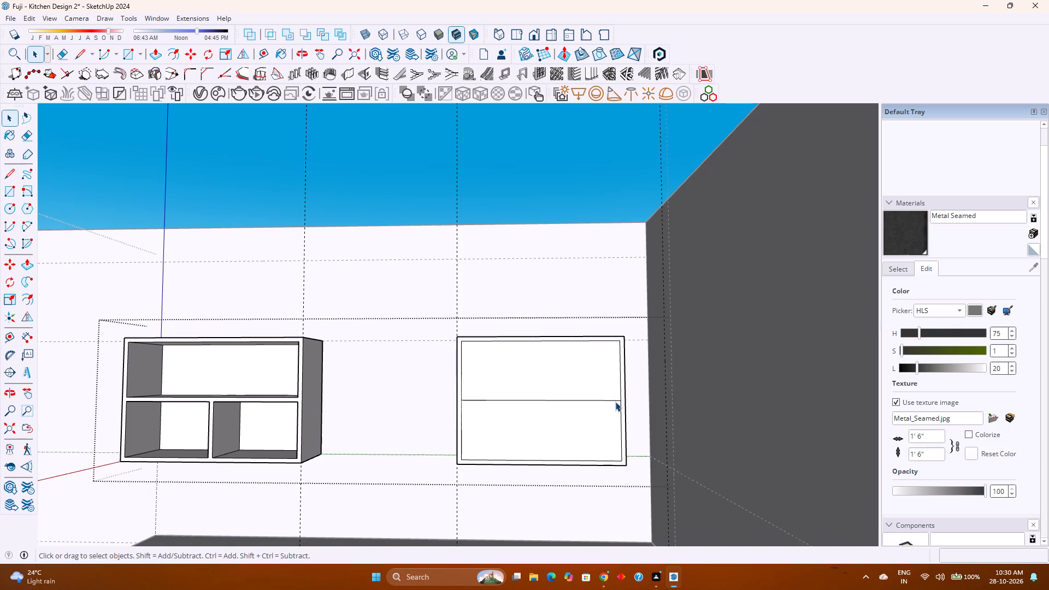
scroll(615, 400, up, 6)
click(615, 400)
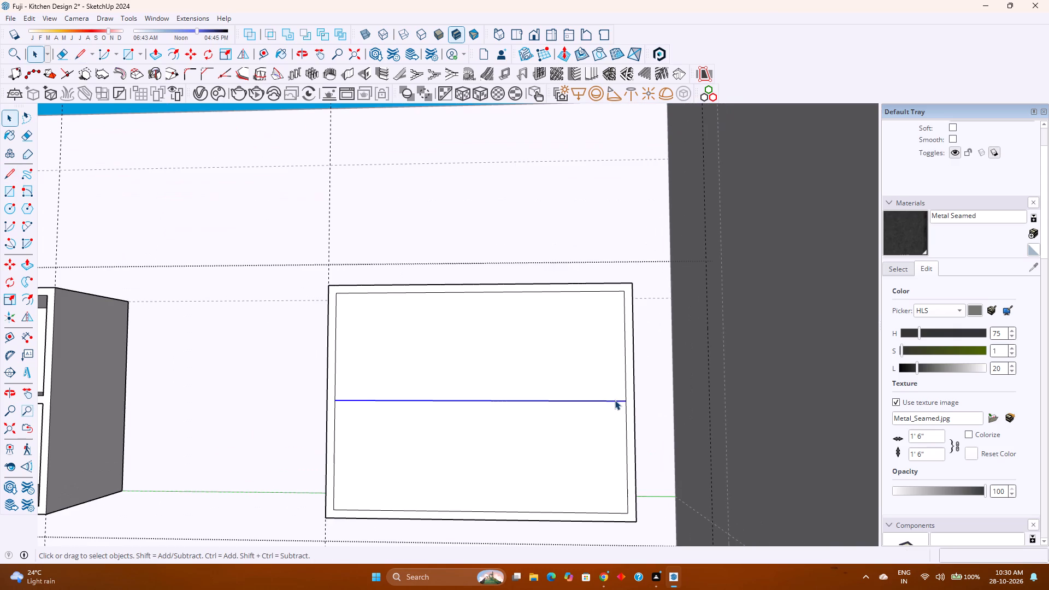
key(m)
click(627, 402)
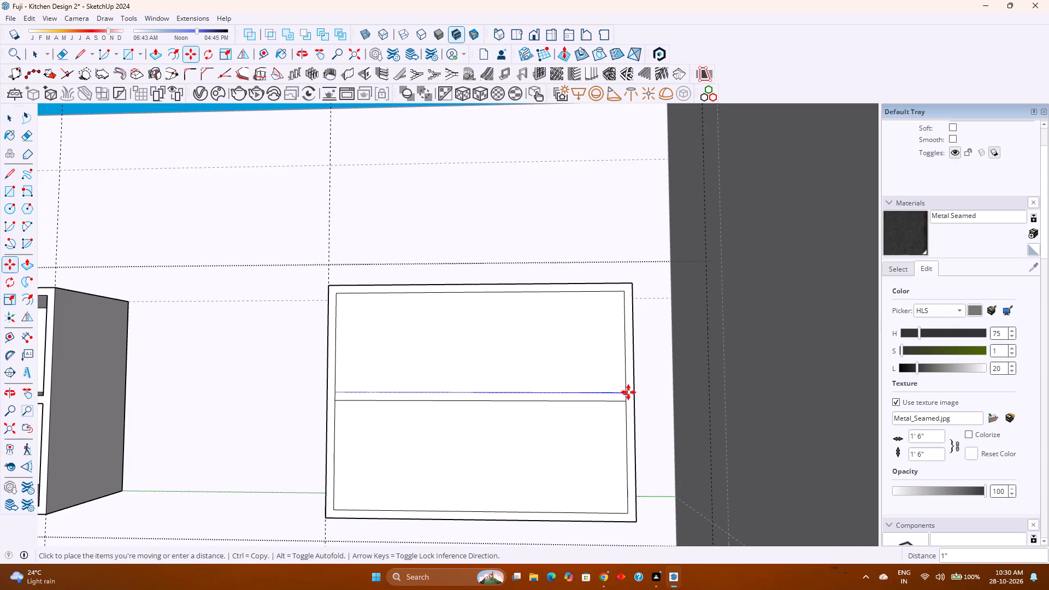
key(Up)
text(0.5)
key(Return)
click(626, 399)
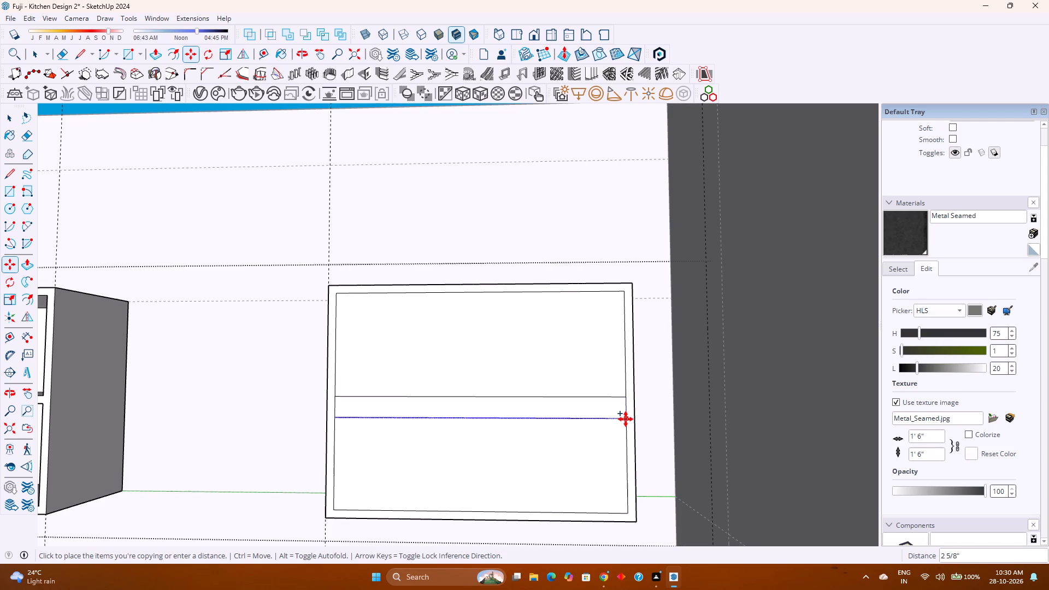
key(Up)
key(1)
key(Return)
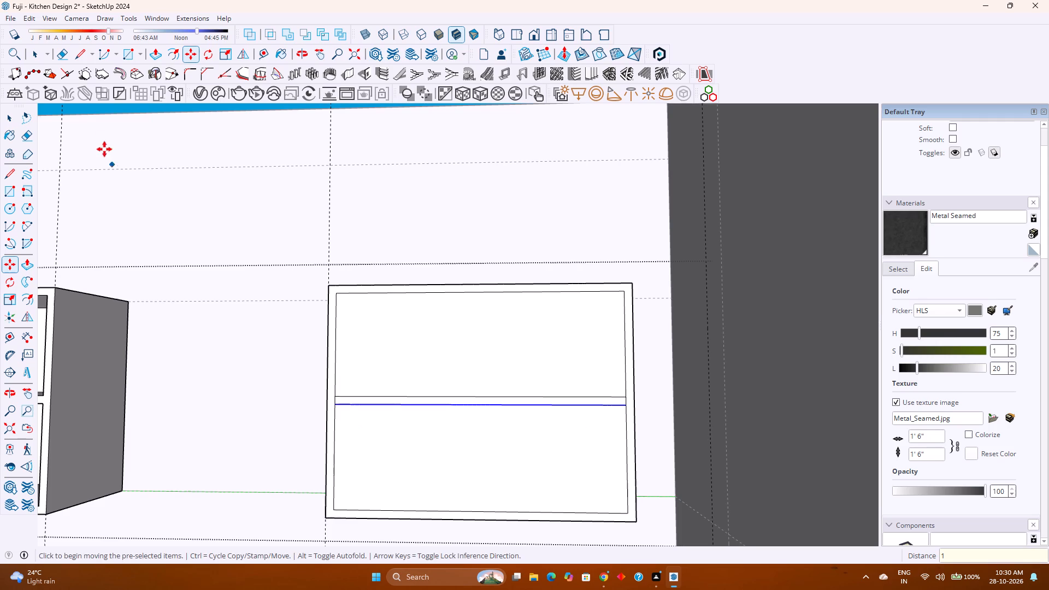
Draw a vertical line about 1' 1" long through the middle of the right cabinet's lower panel, from upper to lower edge.
click(75, 55)
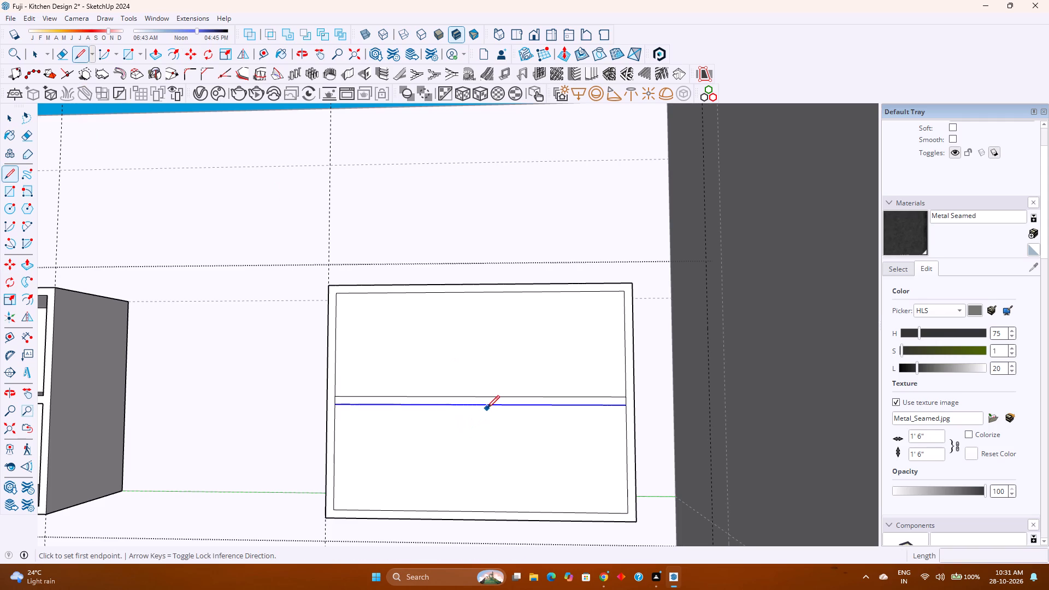
click(482, 405)
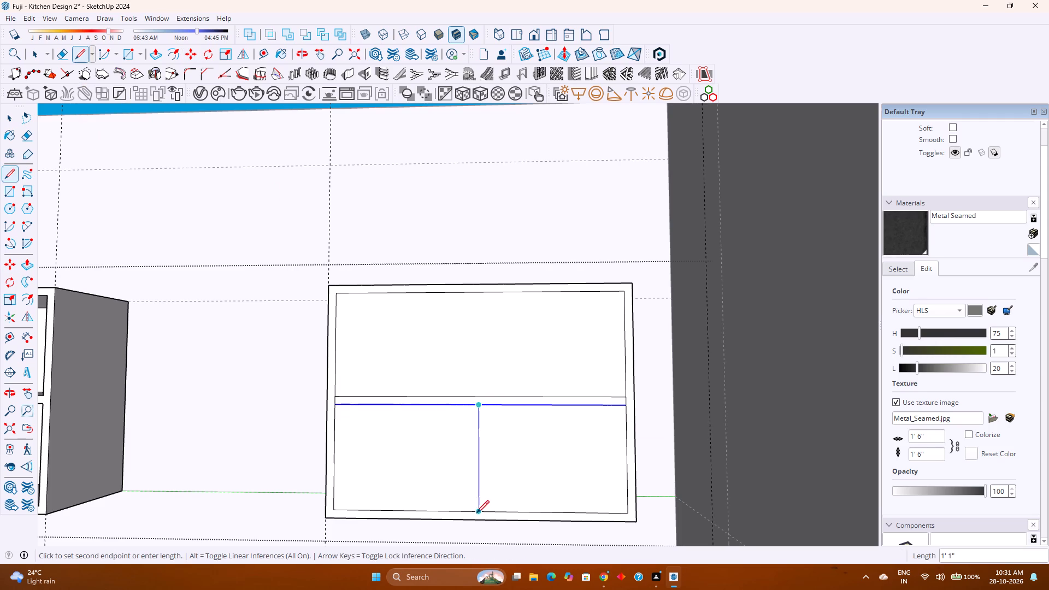
click(476, 513)
Move the right cabinet's vertical line 0.5" left and copy it 1" to the right to form a vertical divider strip.
key(m)
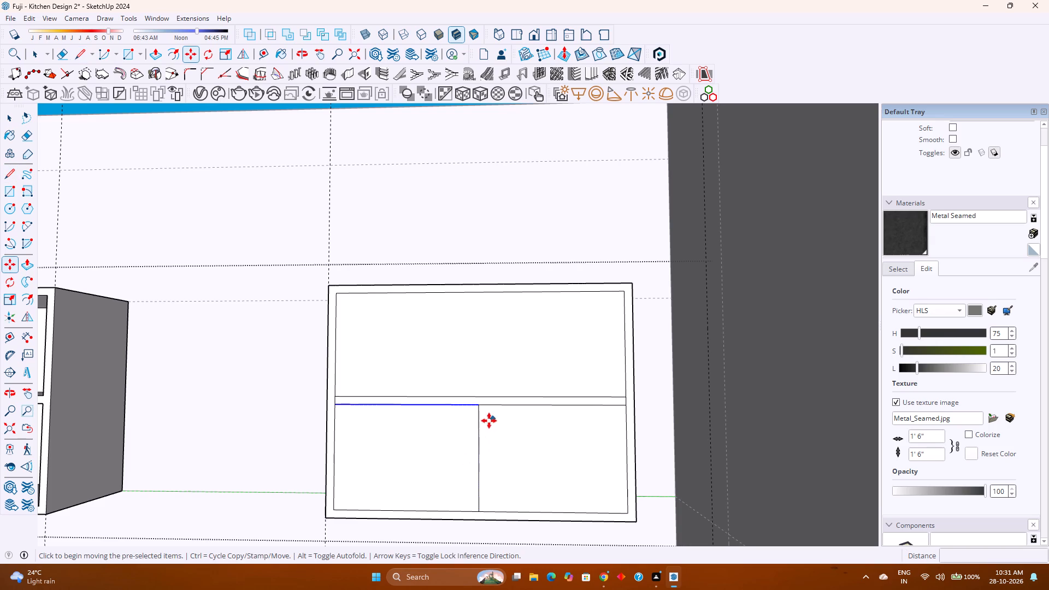
key(Escape)
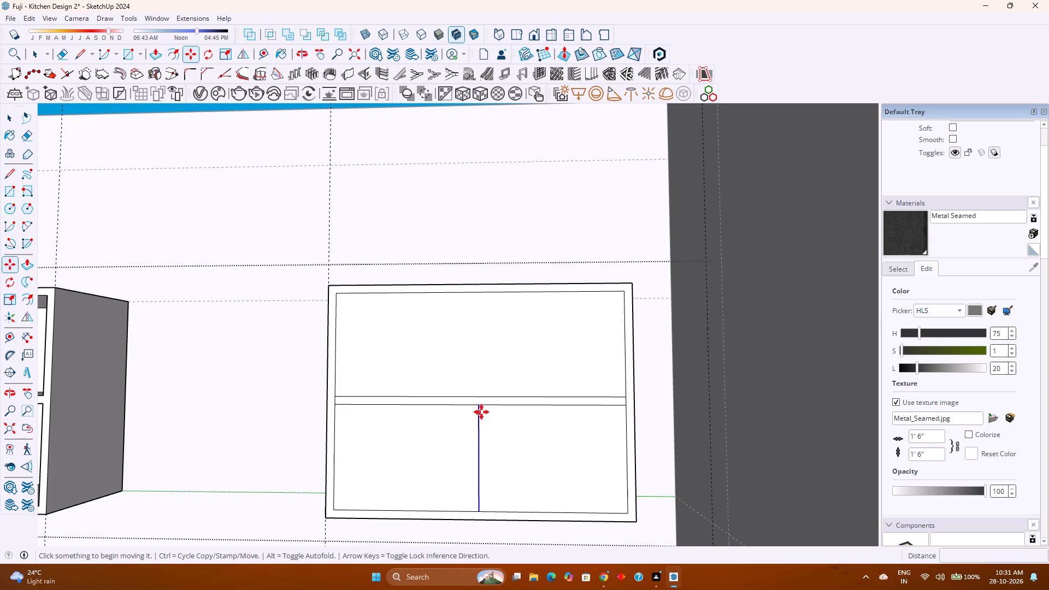
click(479, 418)
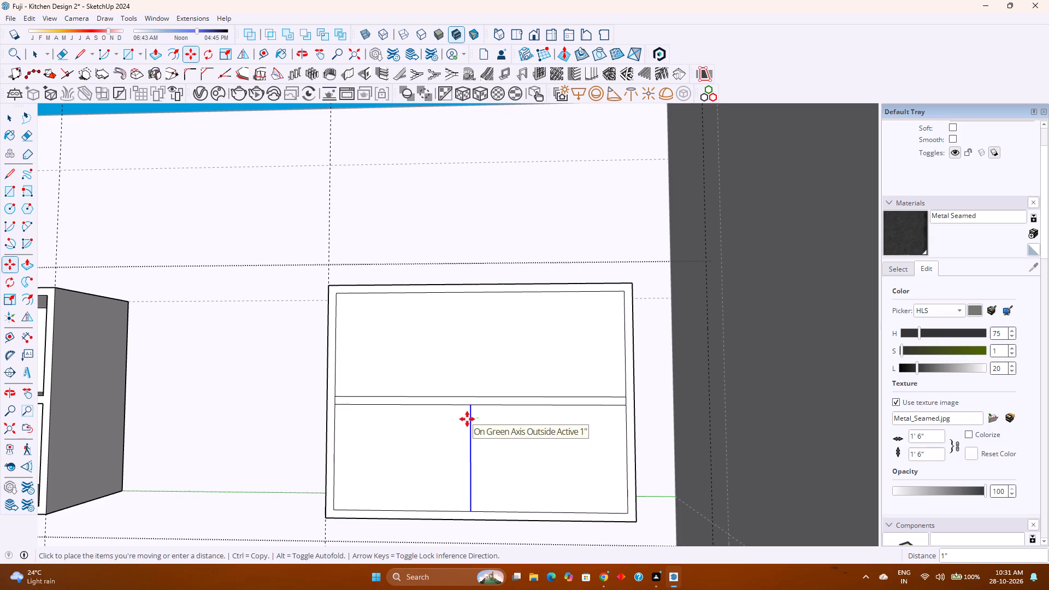
key(Left)
text(0.5)
key(Return)
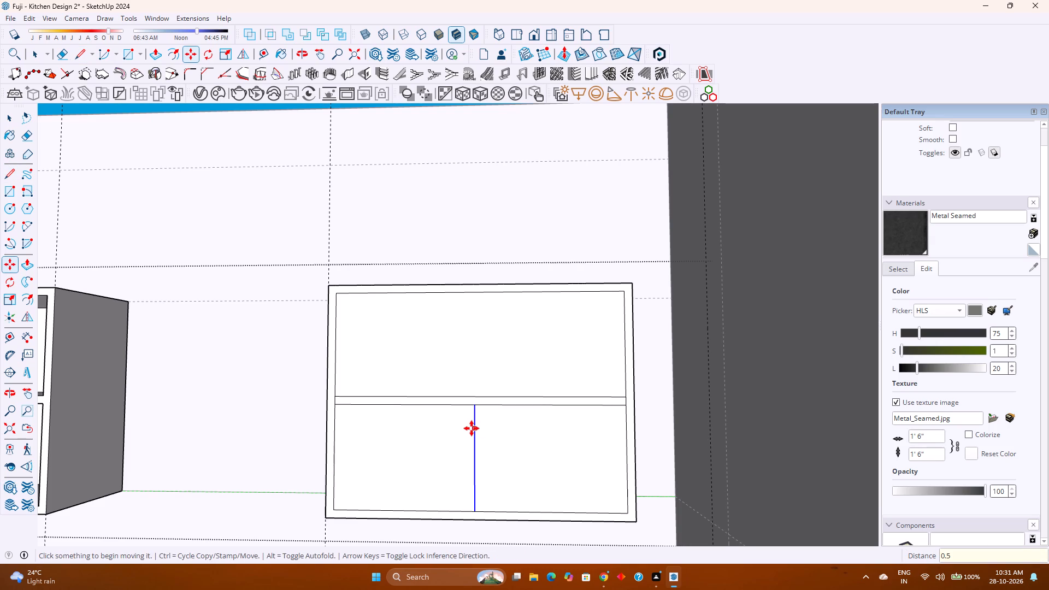
click(472, 428)
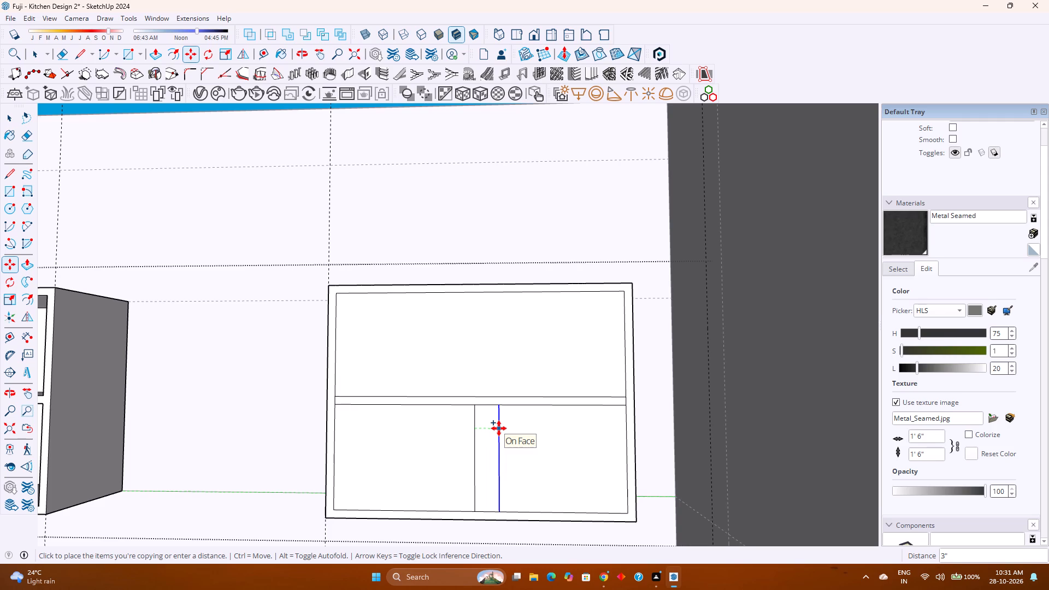
key(Left)
key(1)
key(Return)
Erase the short segments at the divider's top and at both ends of the shelf strip to join them into the right cabinet's frame.
key(e)
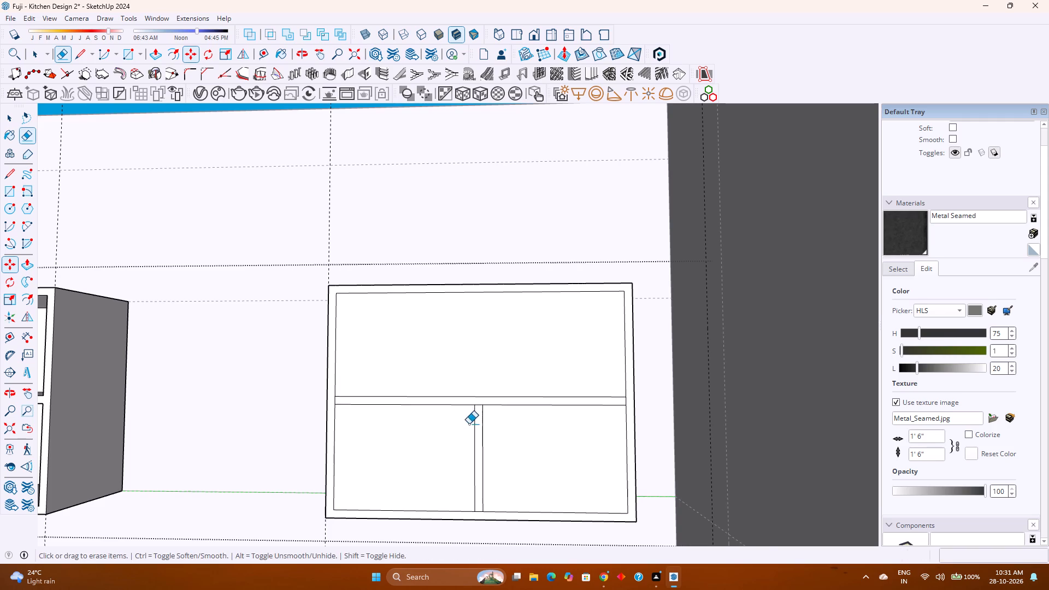
scroll(477, 408, up, 3)
click(479, 406)
click(480, 405)
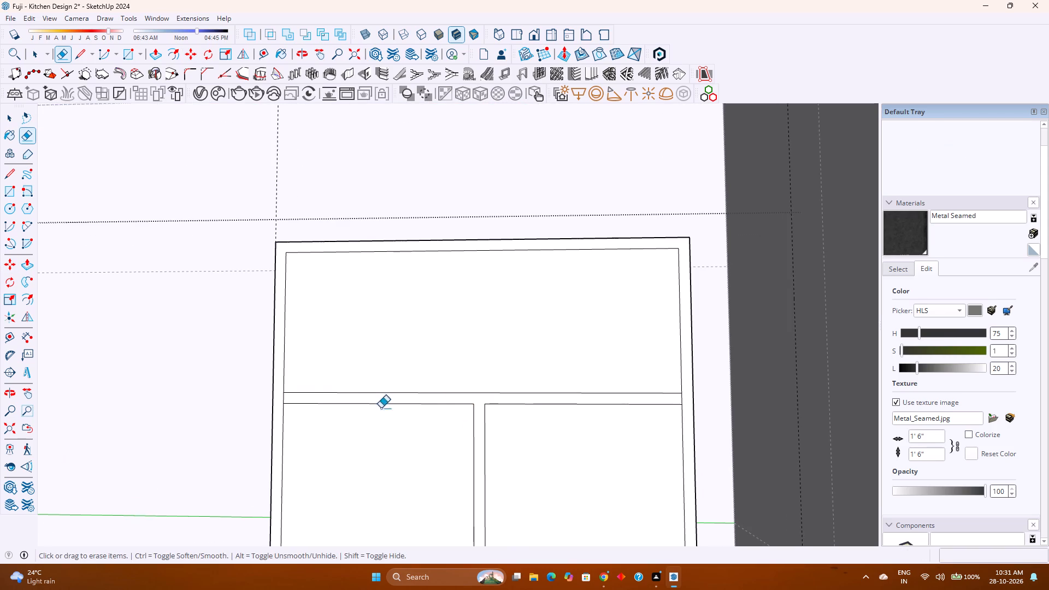
click(284, 397)
click(682, 400)
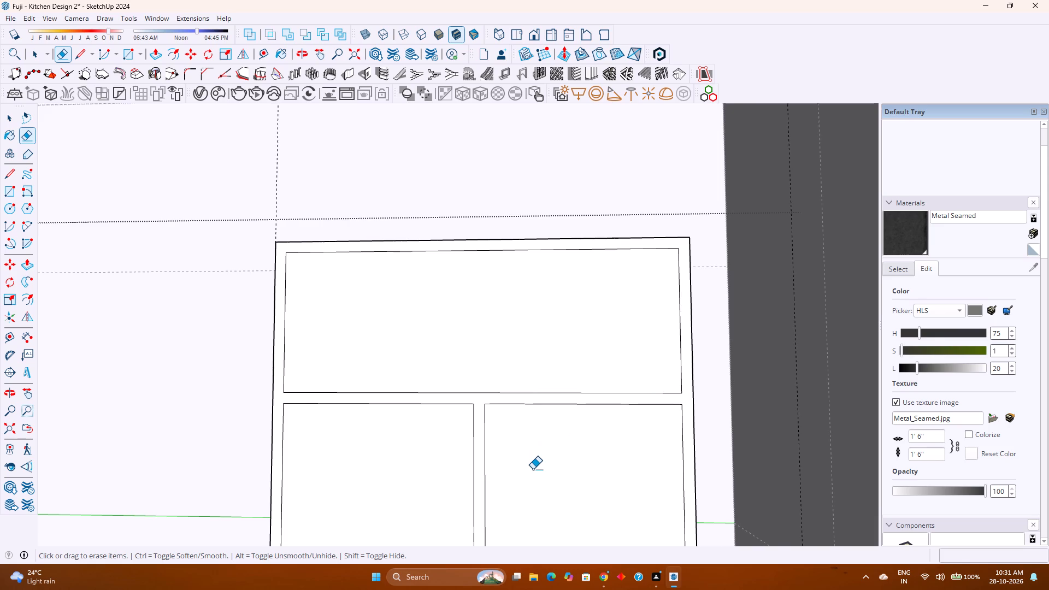
Push the right cabinet's upper panel and both lower panels inward by the same depth as the left cabinet's, leaving three open compartments.
scroll(532, 469, down, 17)
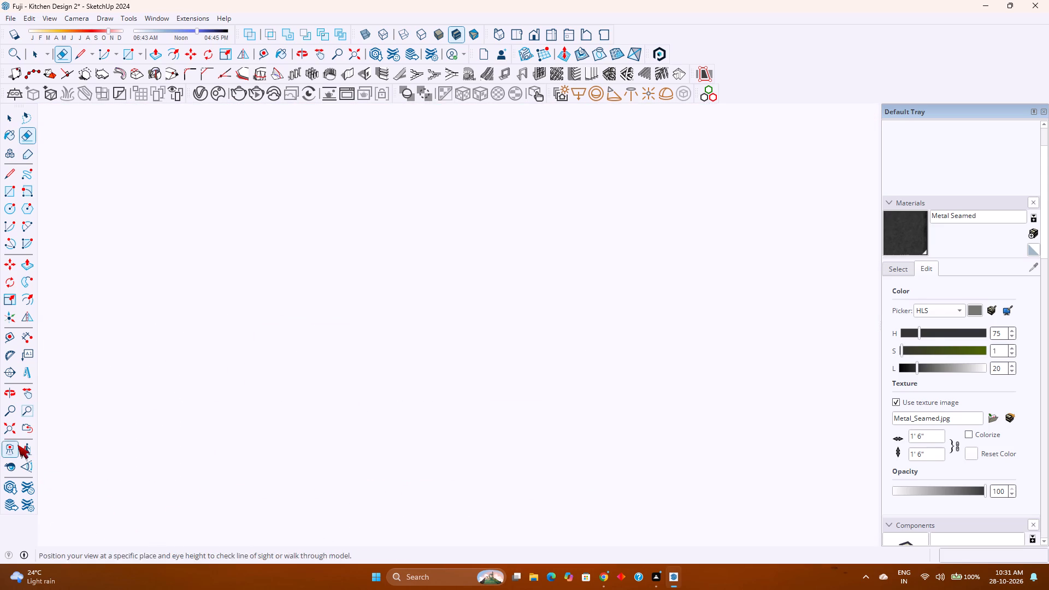
click(6, 432)
middle_drag(199, 414, 457, 427)
middle_click(457, 427)
scroll(459, 427, down, 6)
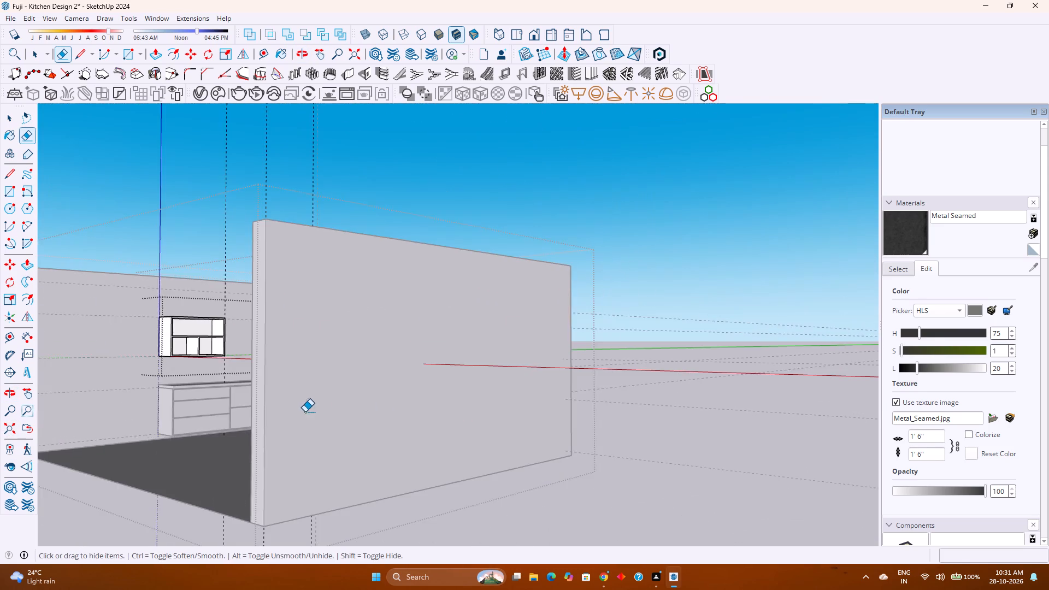
shift+middle_drag(305, 412, 496, 481)
shift+middle_click(496, 481)
scroll(382, 383, up, 11)
key(p)
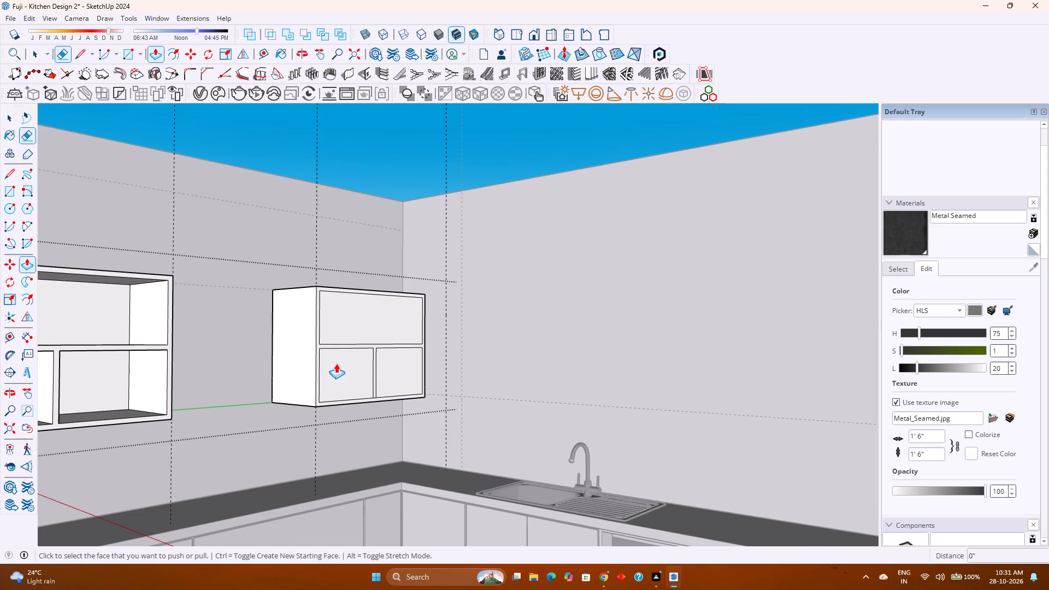
double_click(342, 322)
double_click(344, 368)
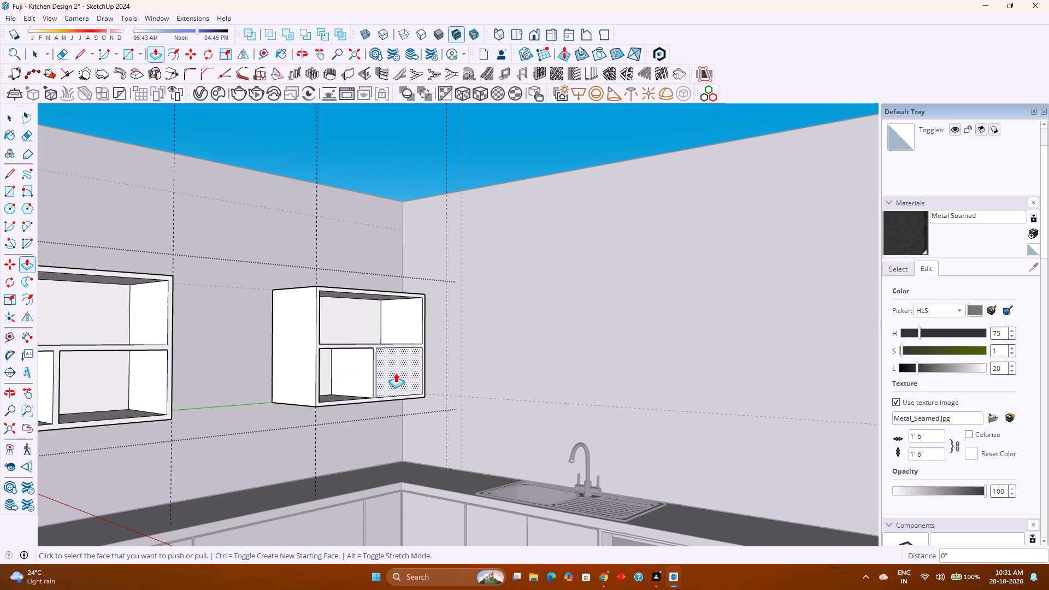
double_click(396, 373)
key(space)
key(Escape)
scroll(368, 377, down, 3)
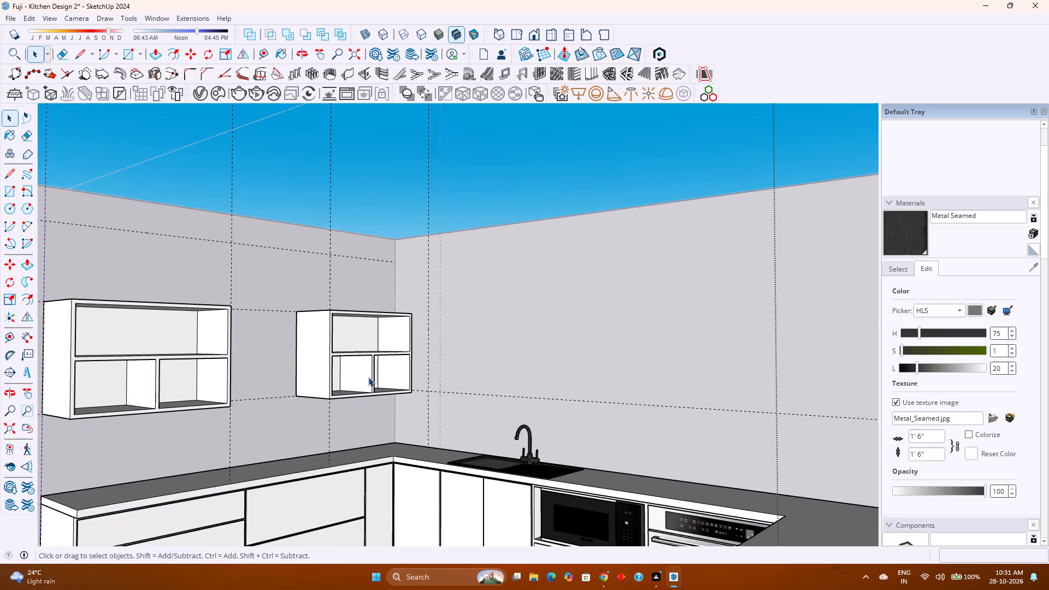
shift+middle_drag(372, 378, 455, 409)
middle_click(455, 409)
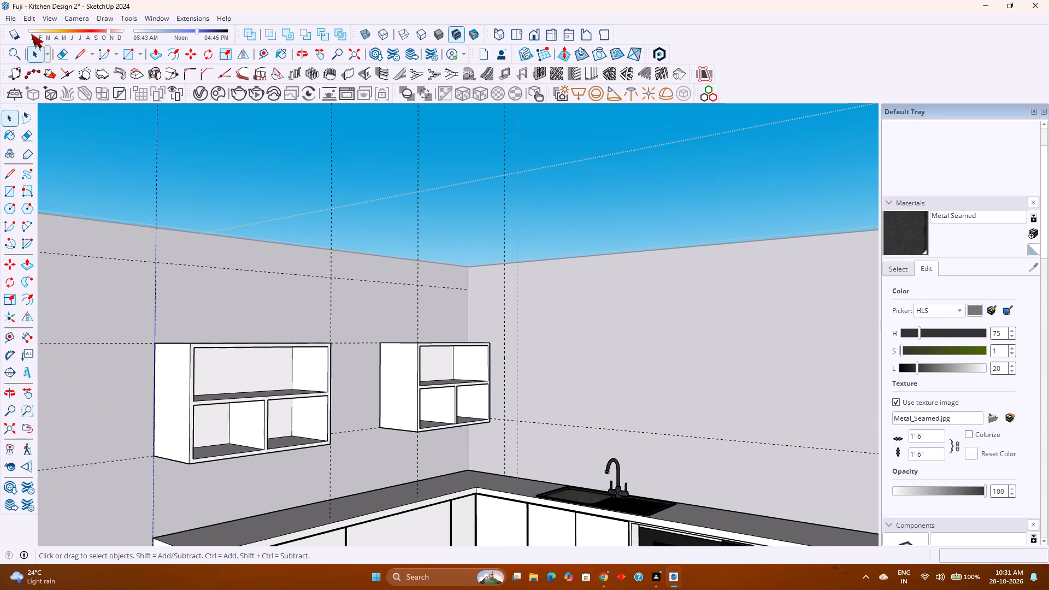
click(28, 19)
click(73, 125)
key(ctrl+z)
Draw a rectangle of 2' 5" by 9" on the back wall, filling the gap between the right cabinet and the side wall.
middle_drag(476, 386, 352, 374)
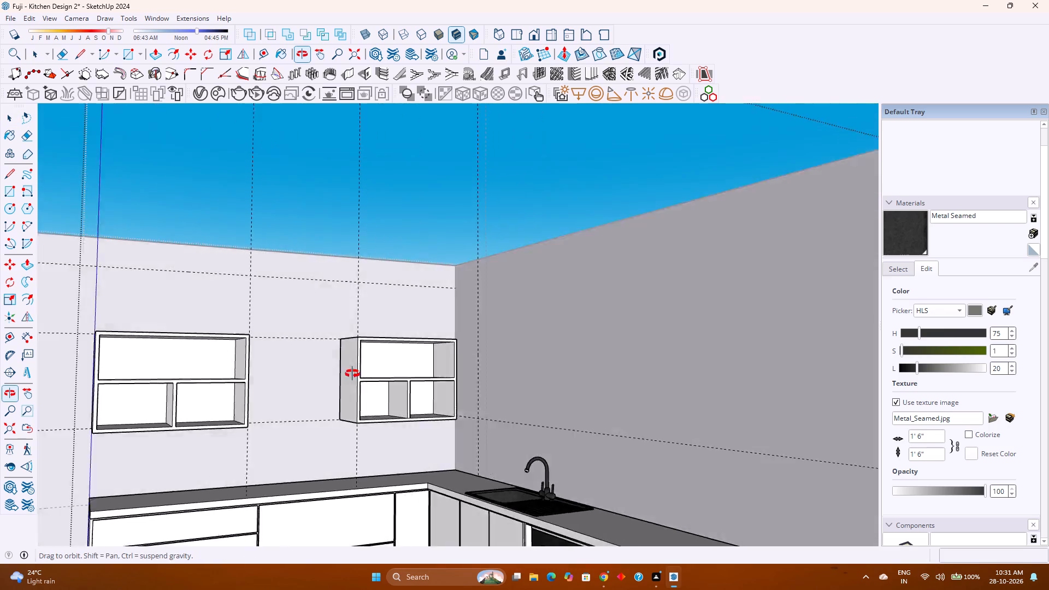
middle_drag(352, 374, 341, 431)
middle_click(341, 431)
scroll(469, 468, up, 12)
middle_drag(451, 421, 413, 408)
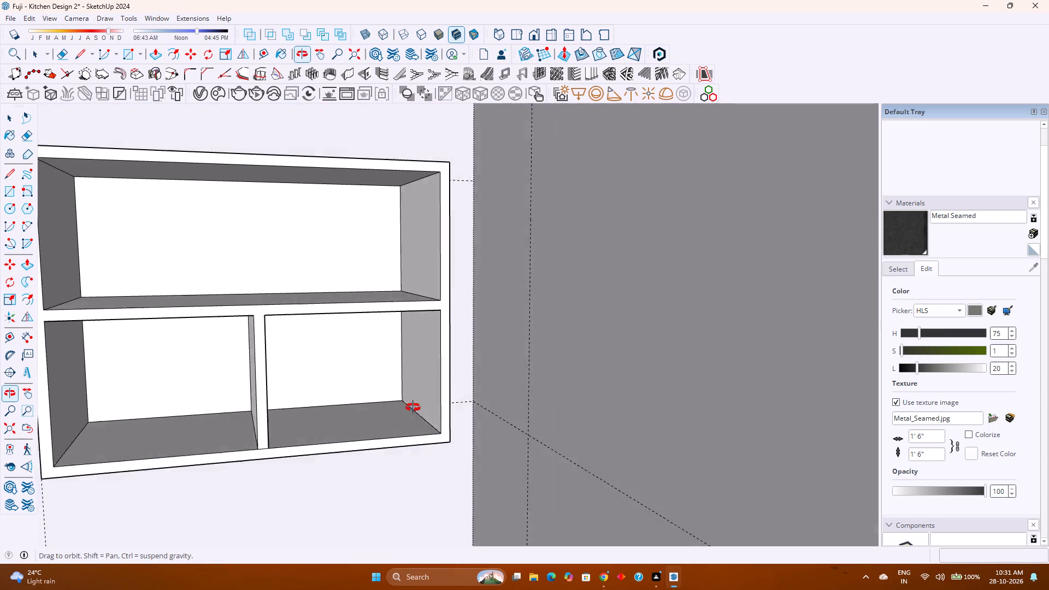
middle_drag(413, 408, 396, 387)
middle_click(396, 387)
scroll(493, 423, up, 4)
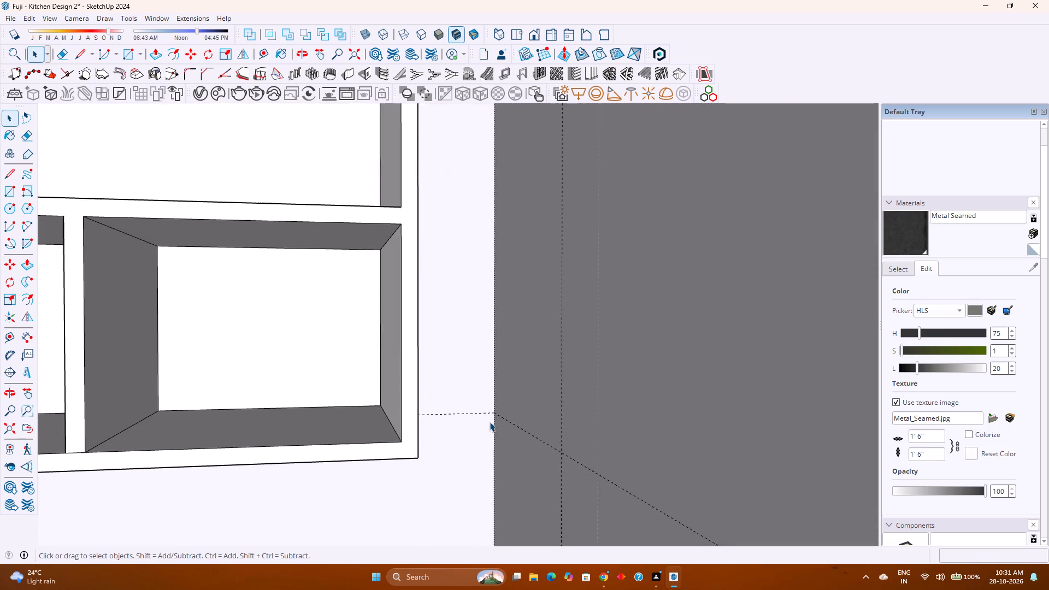
scroll(489, 421, down, 7)
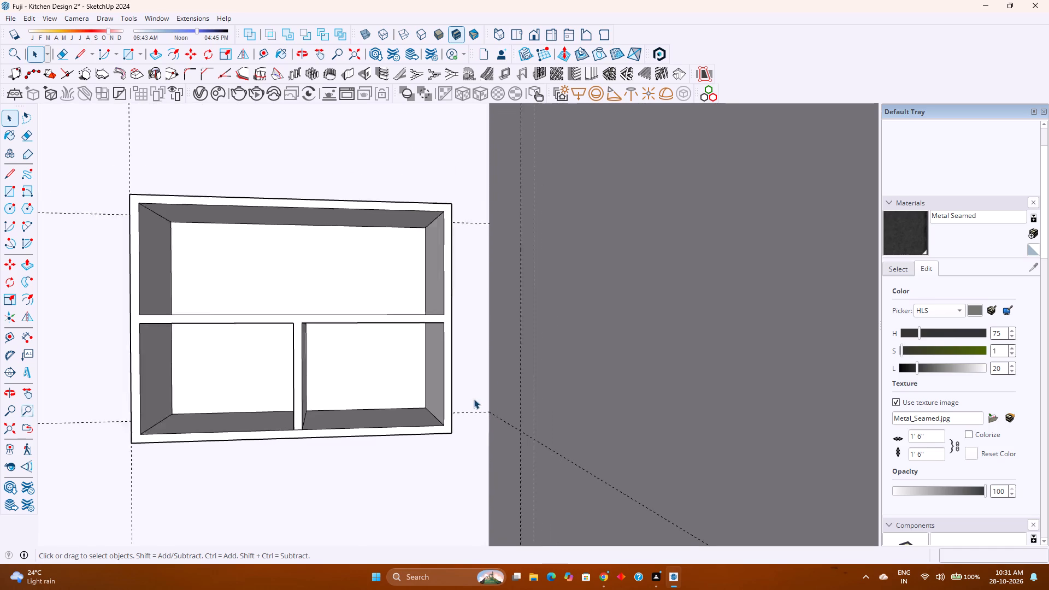
middle_drag(450, 332, 391, 326)
middle_click(391, 326)
scroll(429, 404, up, 3)
middle_drag(478, 434, 503, 423)
scroll(504, 420, down, 2)
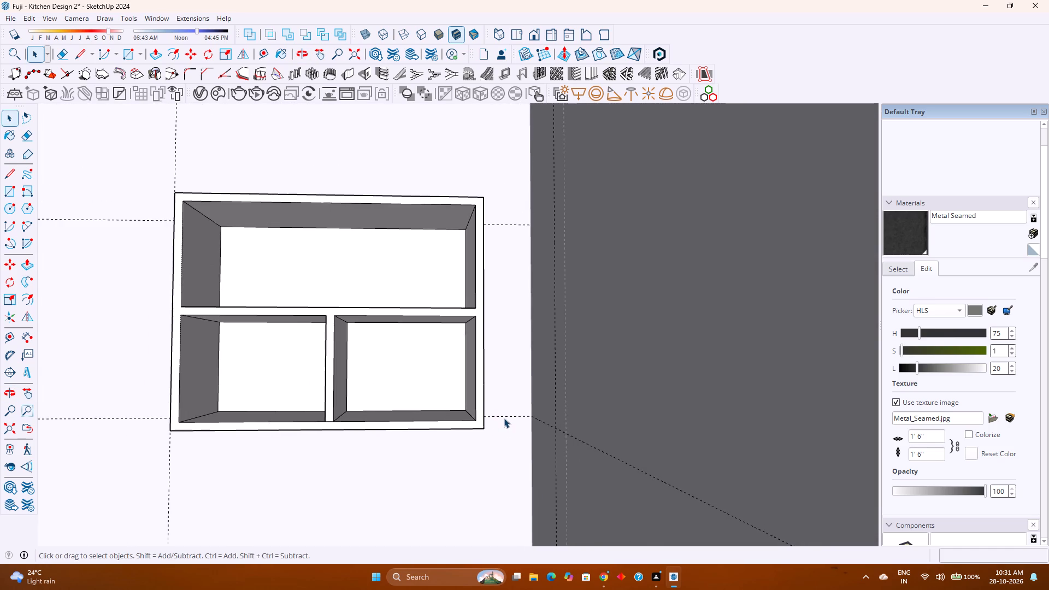
scroll(516, 433, up, 5)
middle_drag(492, 420, 467, 425)
middle_click(467, 425)
scroll(462, 420, down, 2)
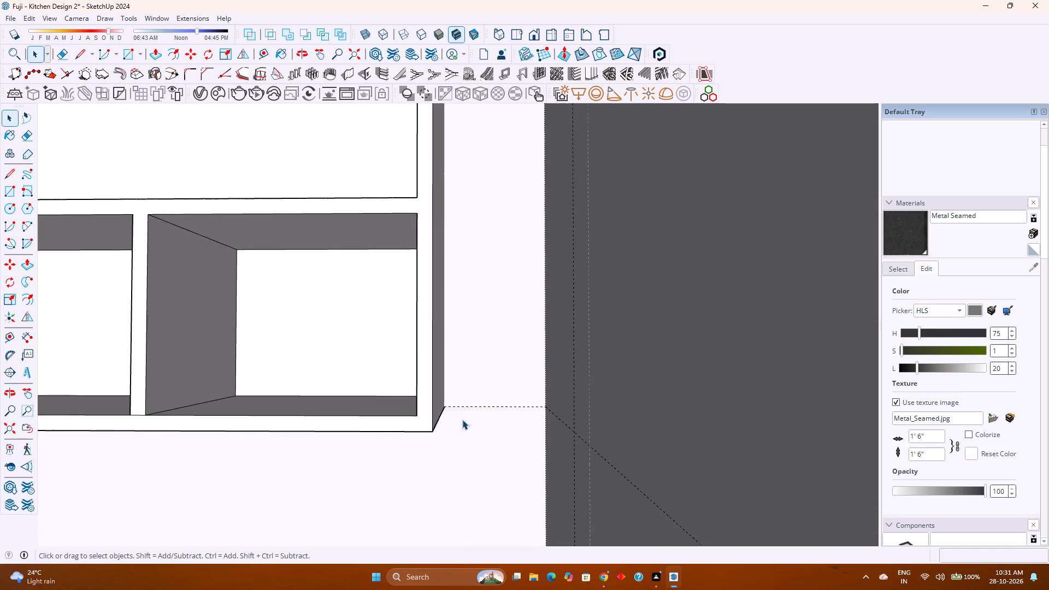
scroll(462, 420, down, 2)
click(126, 51)
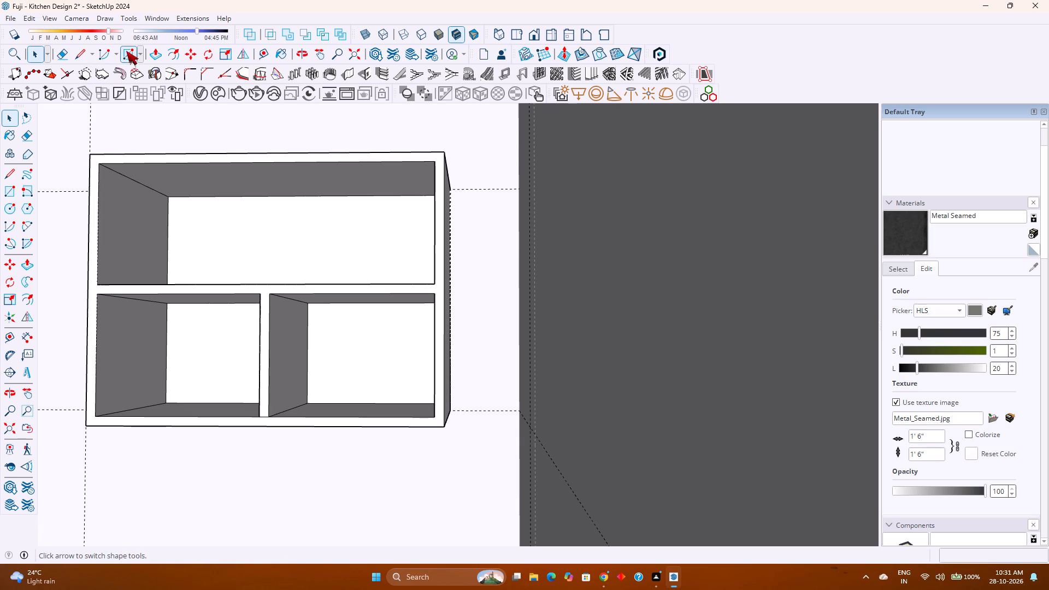
click(450, 187)
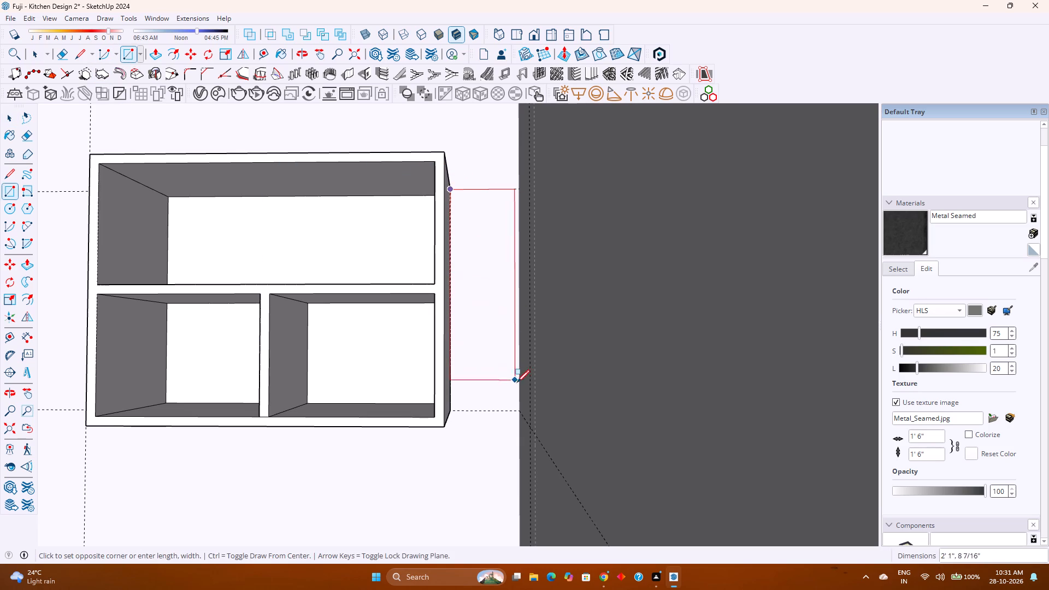
click(518, 409)
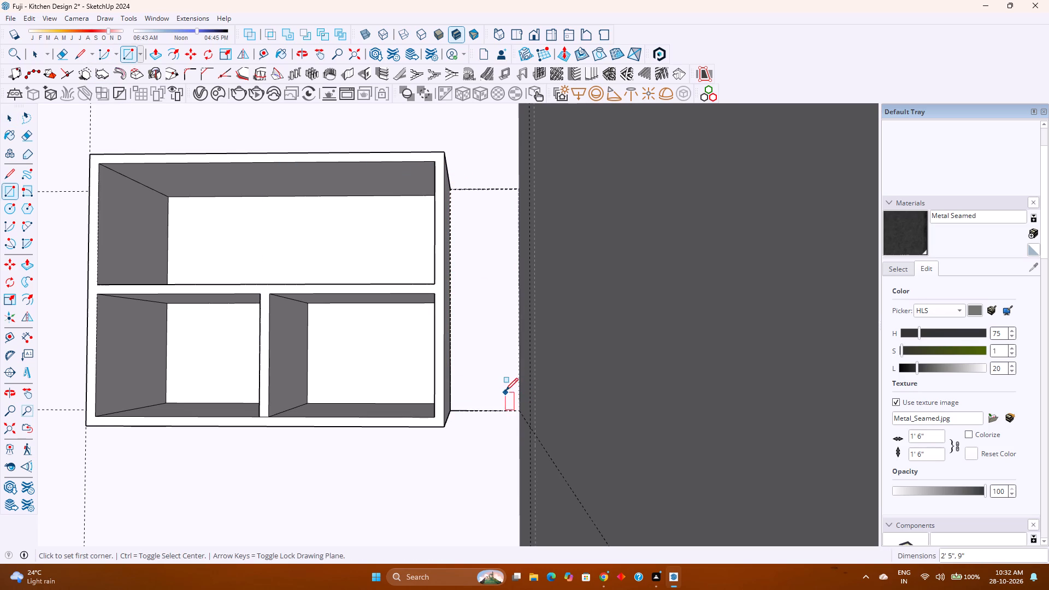
Undo the rectangle drawn in the gap between the right cabinet and the side wall.
middle_drag(505, 387, 539, 423)
middle_drag(539, 424, 541, 455)
scroll(514, 378, down, 3)
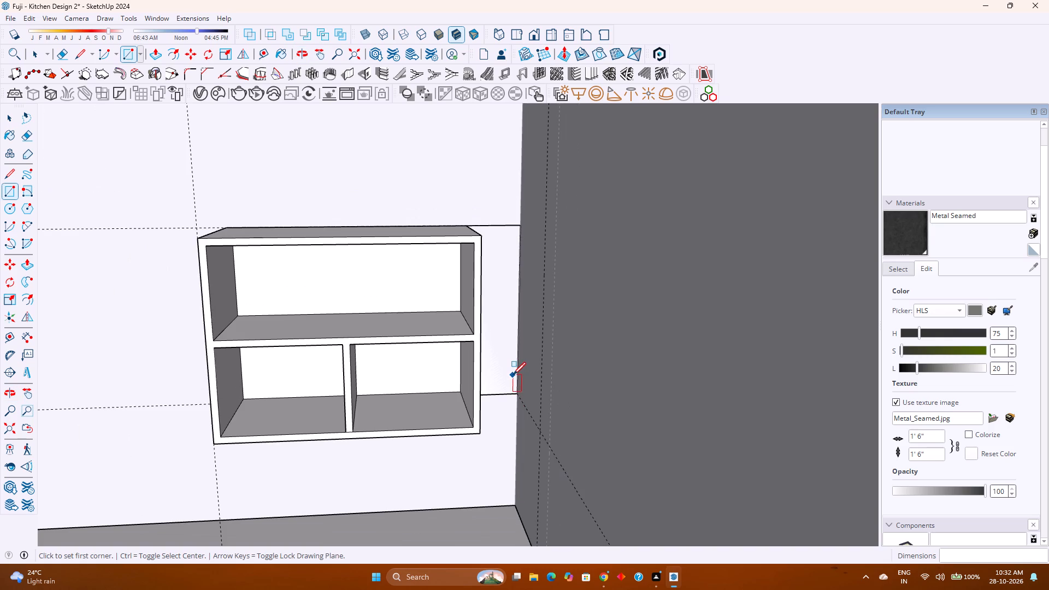
key(ctrl+z)
Open the cabinet group for editing and copy the top edge of the right cabinet's outer side face 1" down.
key(space)
click(475, 326)
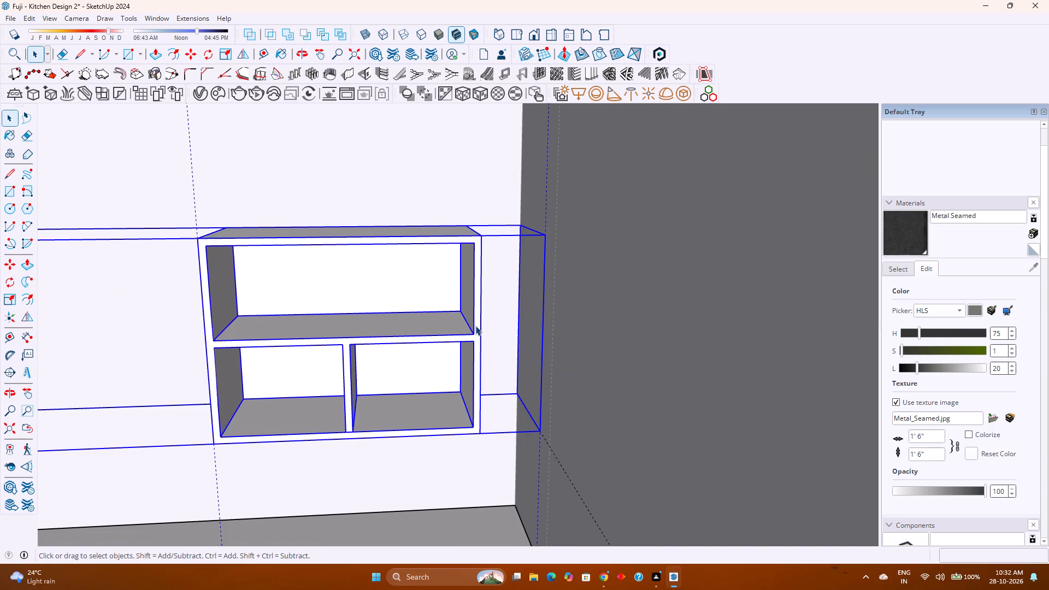
double_click(475, 326)
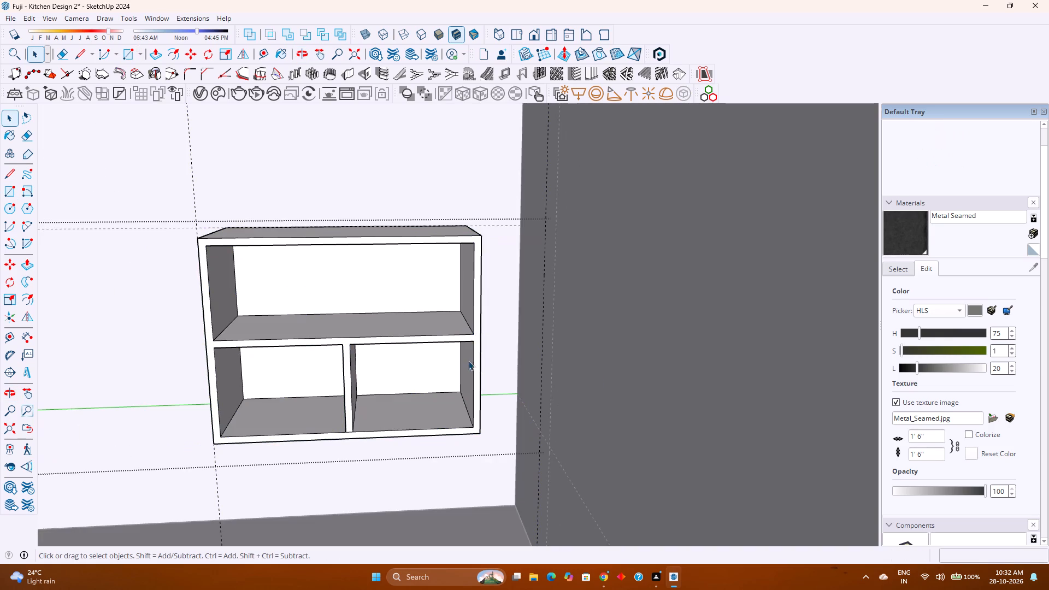
scroll(468, 361, up, 1)
middle_drag(468, 361, 446, 312)
middle_click(446, 312)
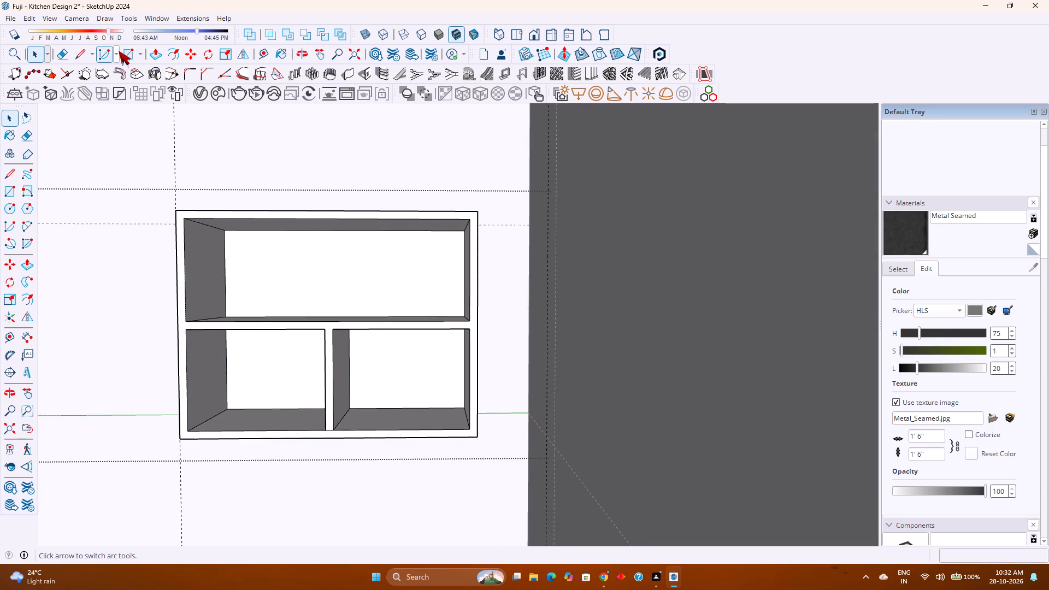
scroll(486, 267, up, 1)
middle_drag(486, 267, 457, 269)
click(466, 214)
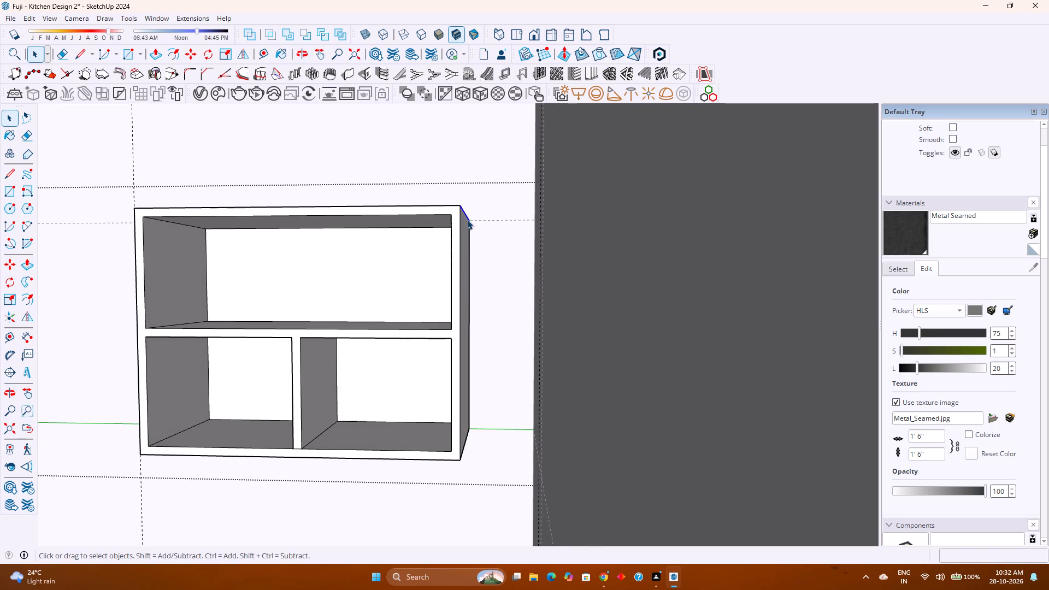
key(m)
click(463, 204)
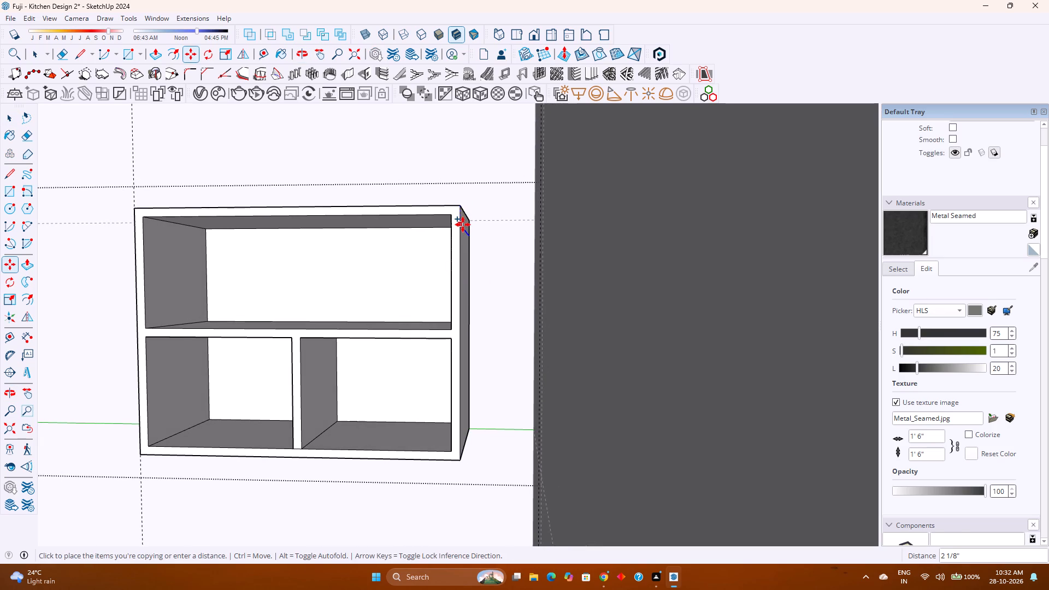
key(Up)
key(1)
key(Return)
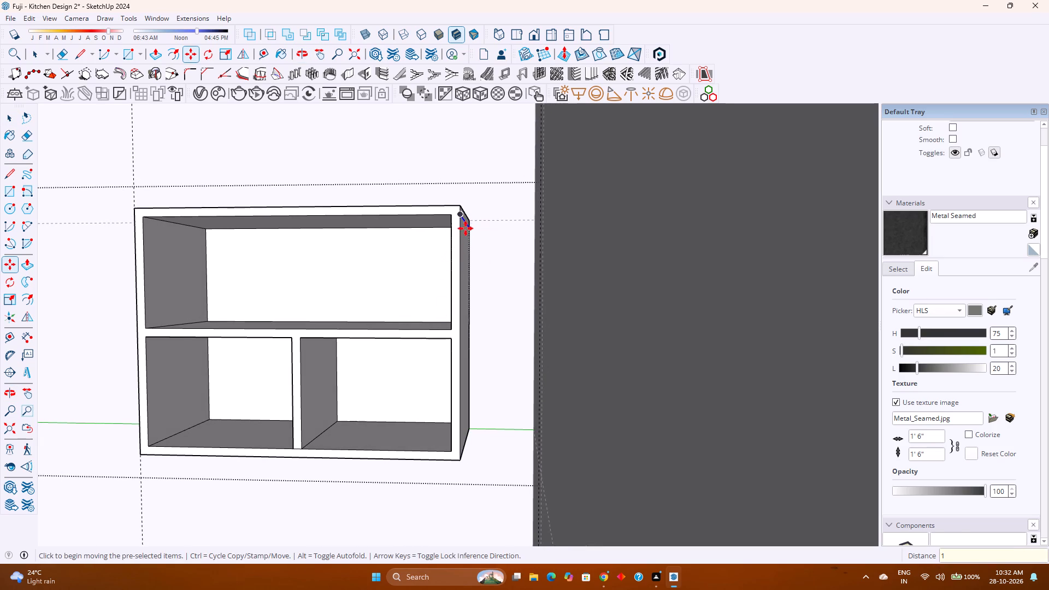
Copy the new line 2' 3" down the right cabinet's outer side face and divide that distance into 2 equal spaces.
click(463, 217)
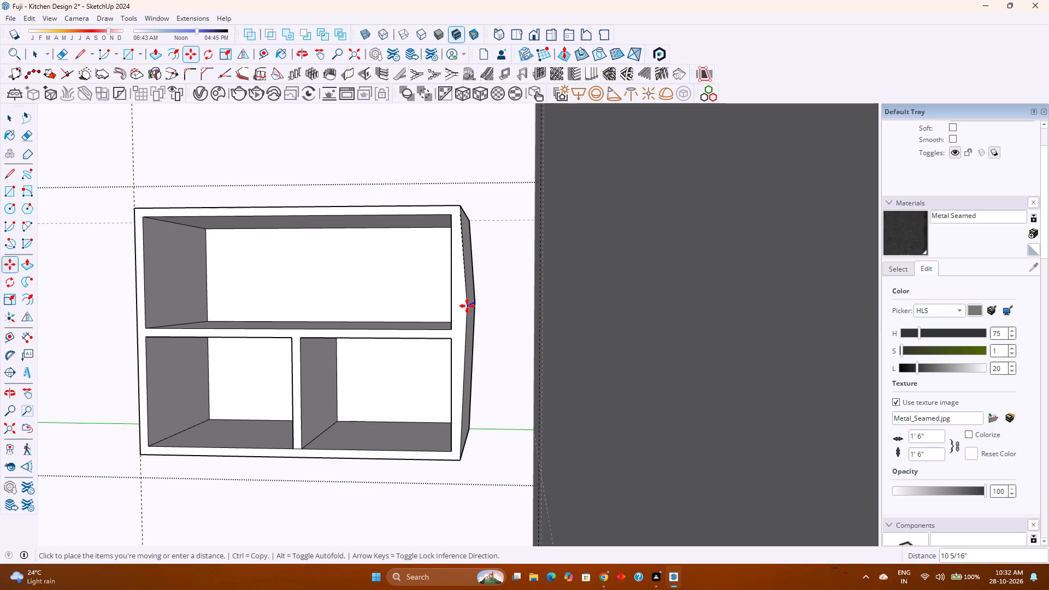
key(Up)
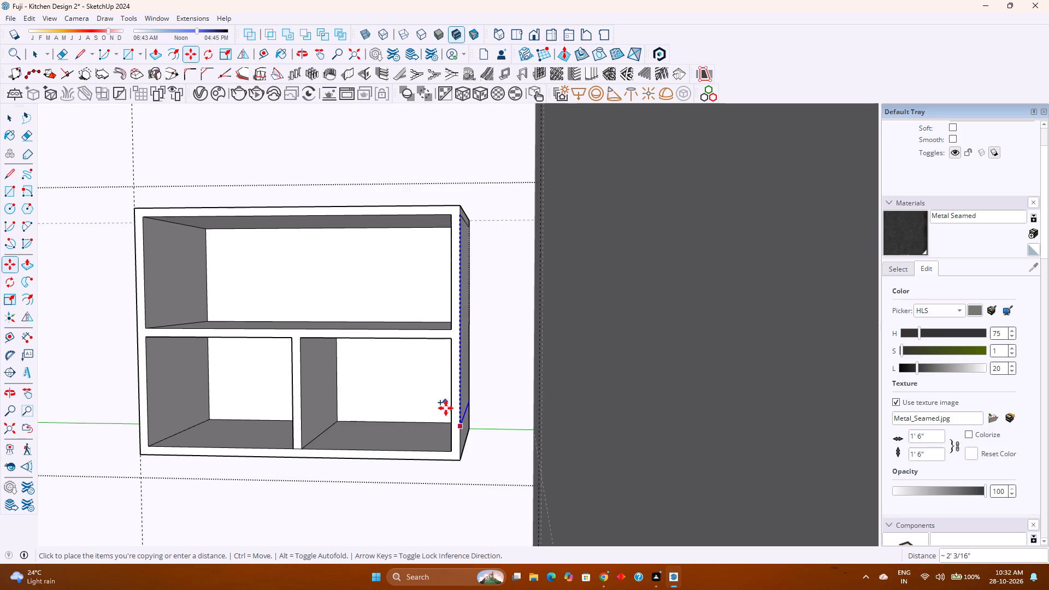
click(449, 454)
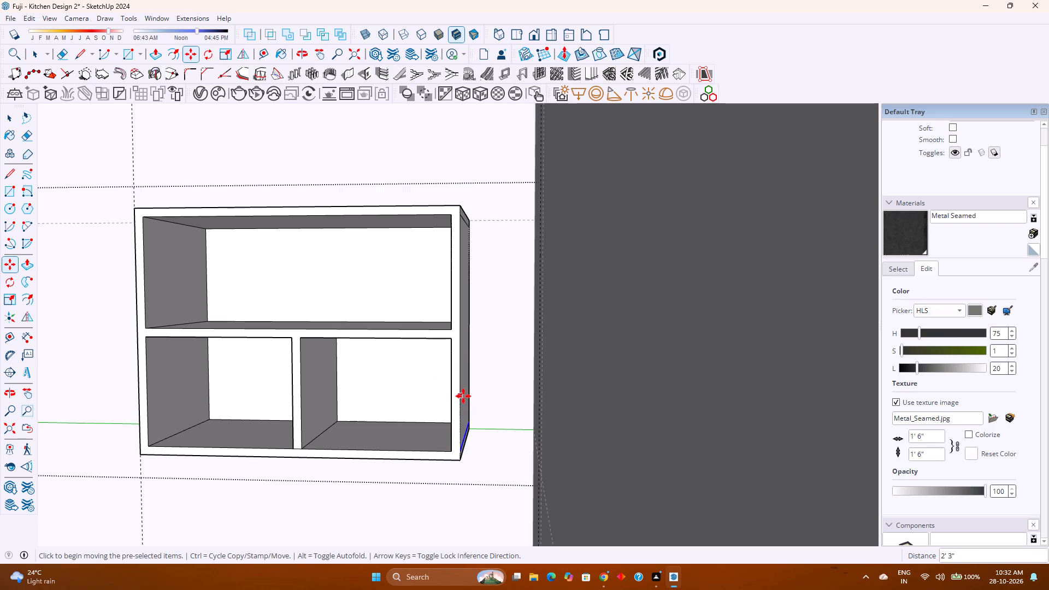
text(/3)
key(Return)
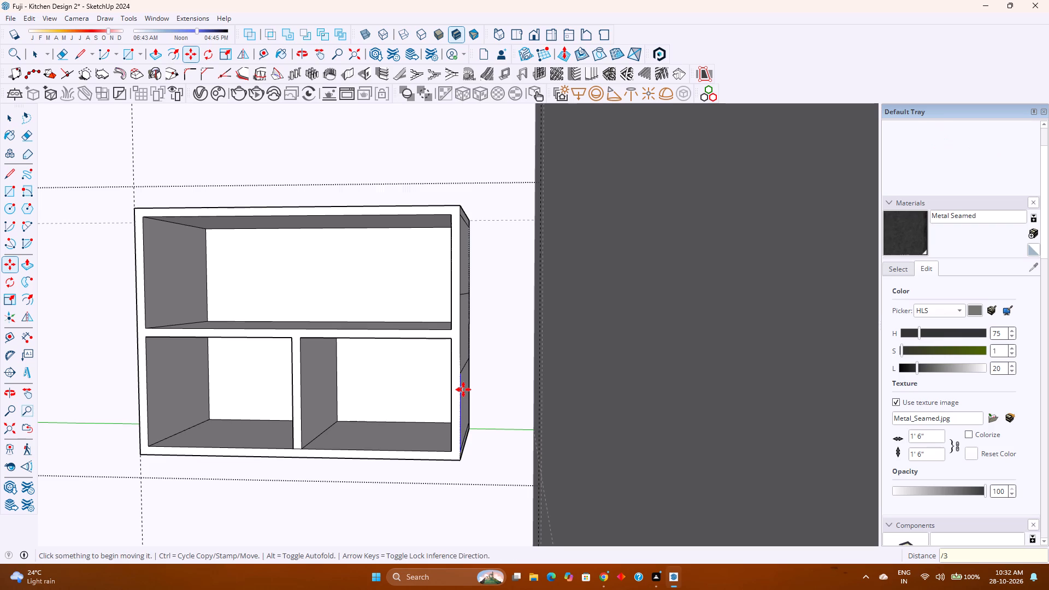
key(2)
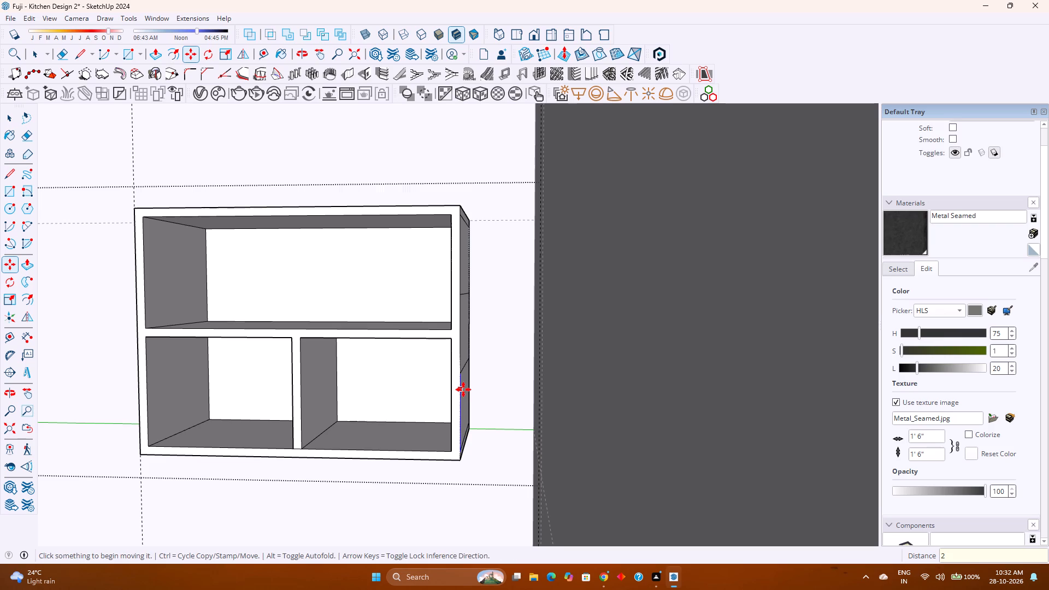
key(BackSpace)
text(/2)
key(Return)
Move the side face's middle line 1/2" up and copy it 1" down, outlining a strip level with the shelf.
key(space)
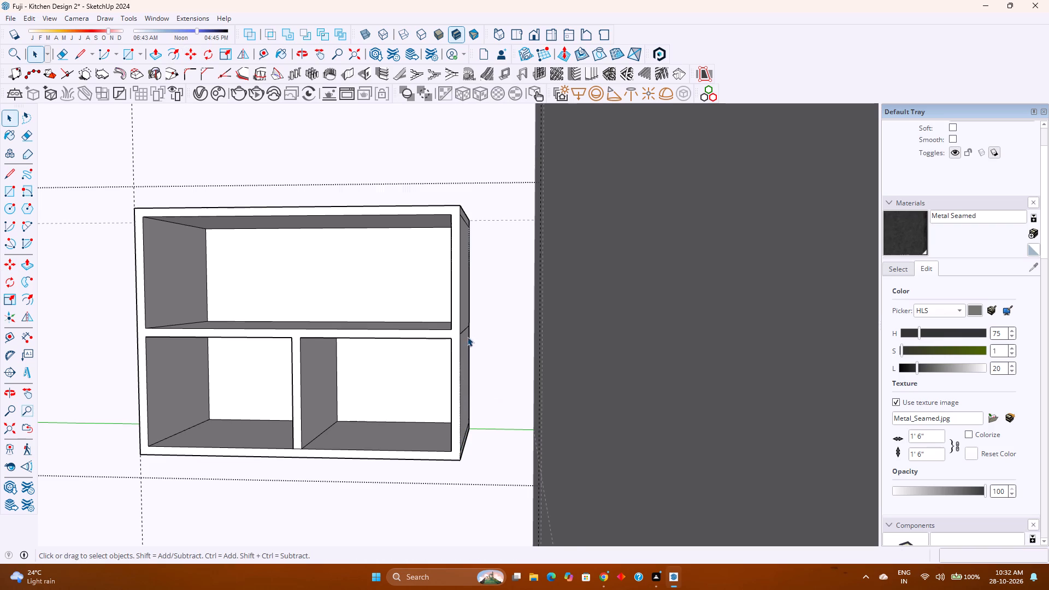
scroll(465, 334, up, 3)
click(464, 331)
scroll(464, 331, up, 3)
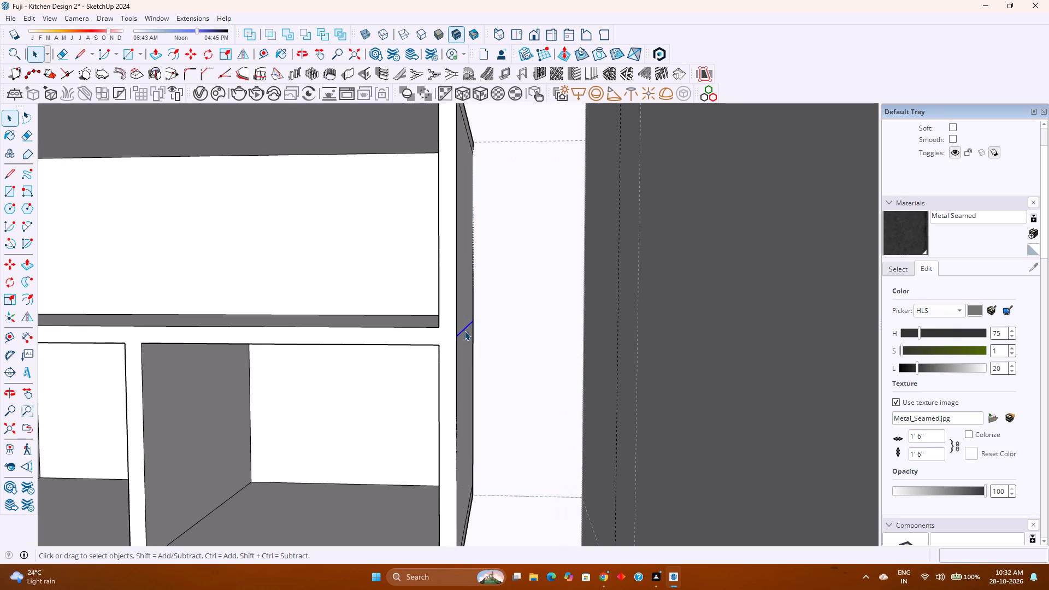
key(m)
click(458, 337)
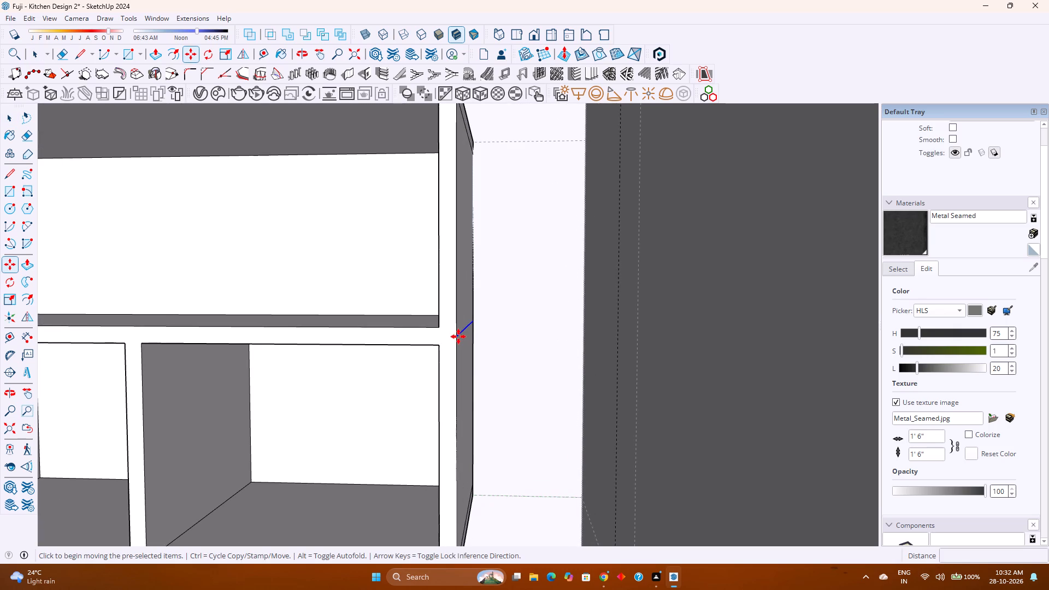
key(Up)
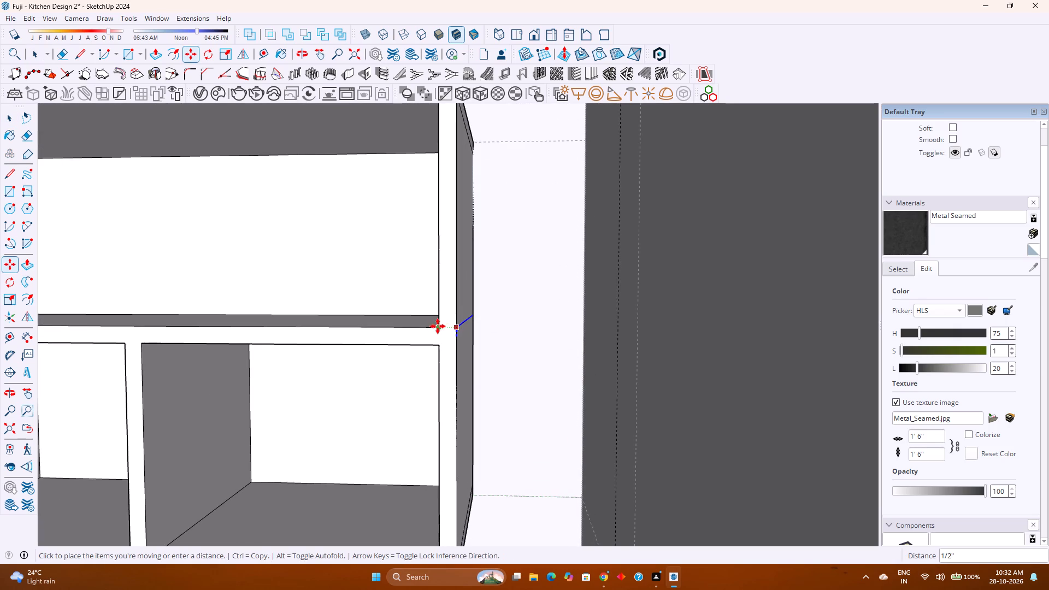
click(438, 326)
click(458, 328)
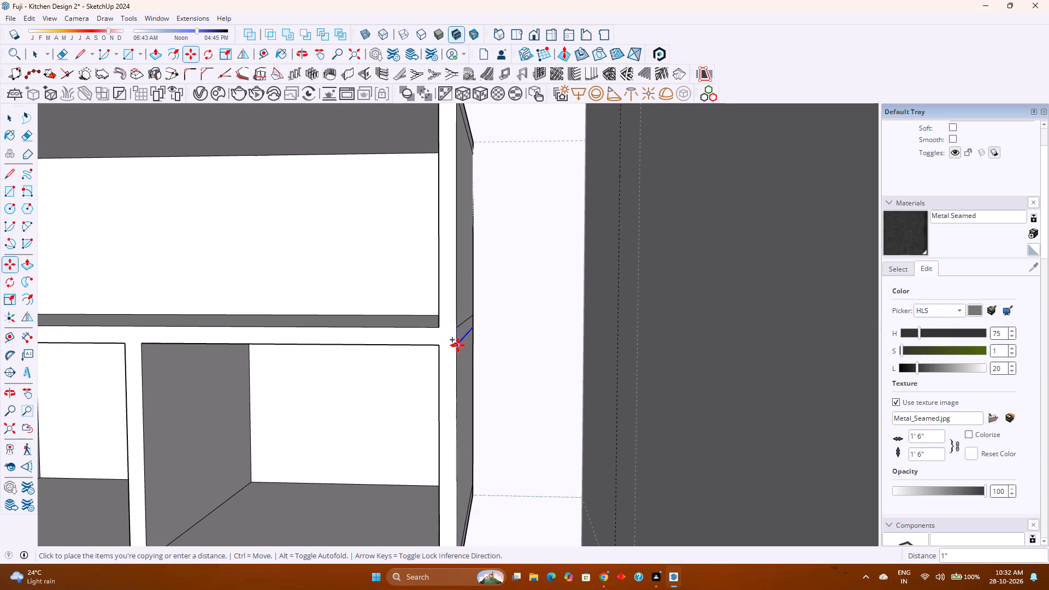
key(Up)
click(439, 344)
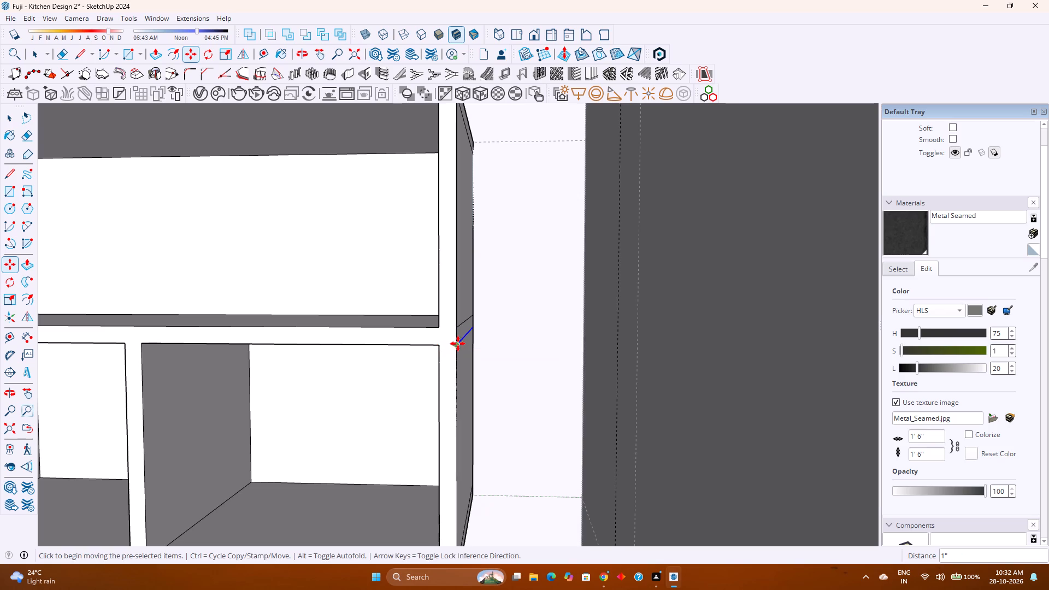
Push/Pull the middle strip on the right cabinet's side face 9" outward to the side wall, extending the shelf.
scroll(458, 343, up, 7)
middle_drag(462, 338, 416, 345)
key(p)
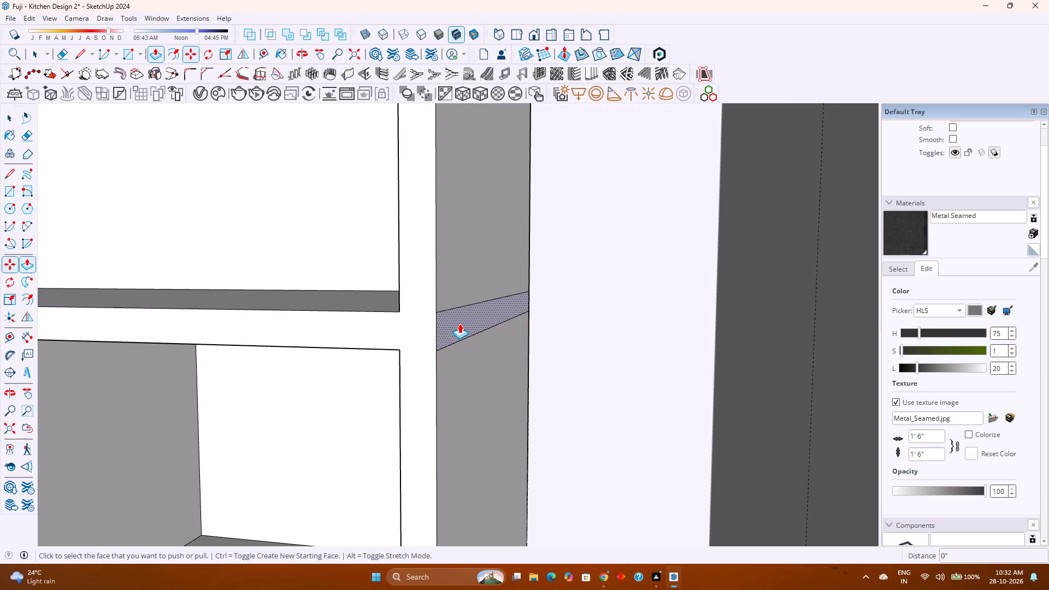
click(461, 321)
scroll(463, 322, down, 7)
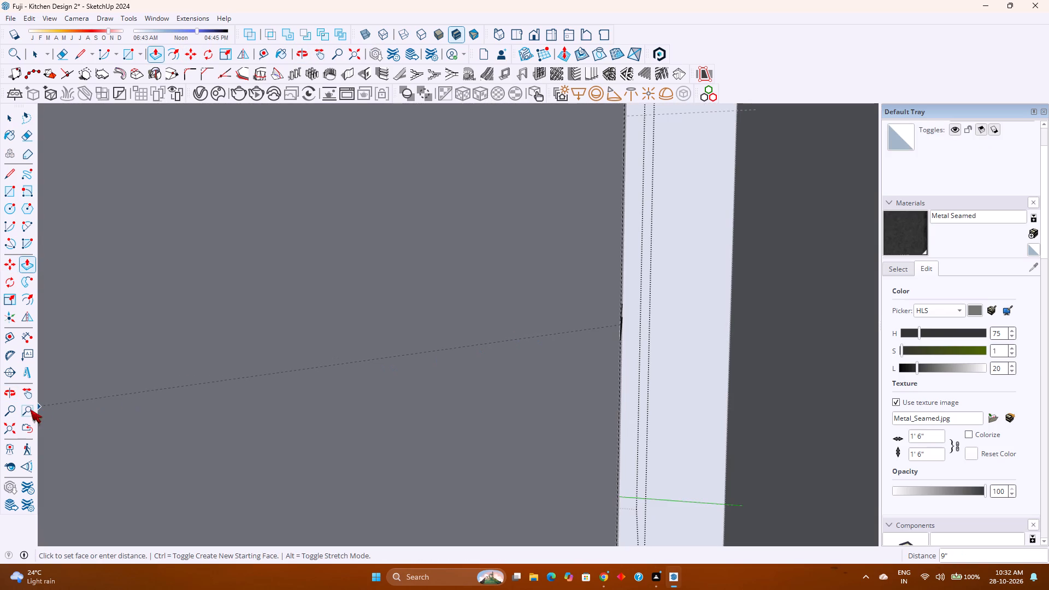
click(10, 427)
middle_drag(211, 406, 575, 469)
middle_click(575, 469)
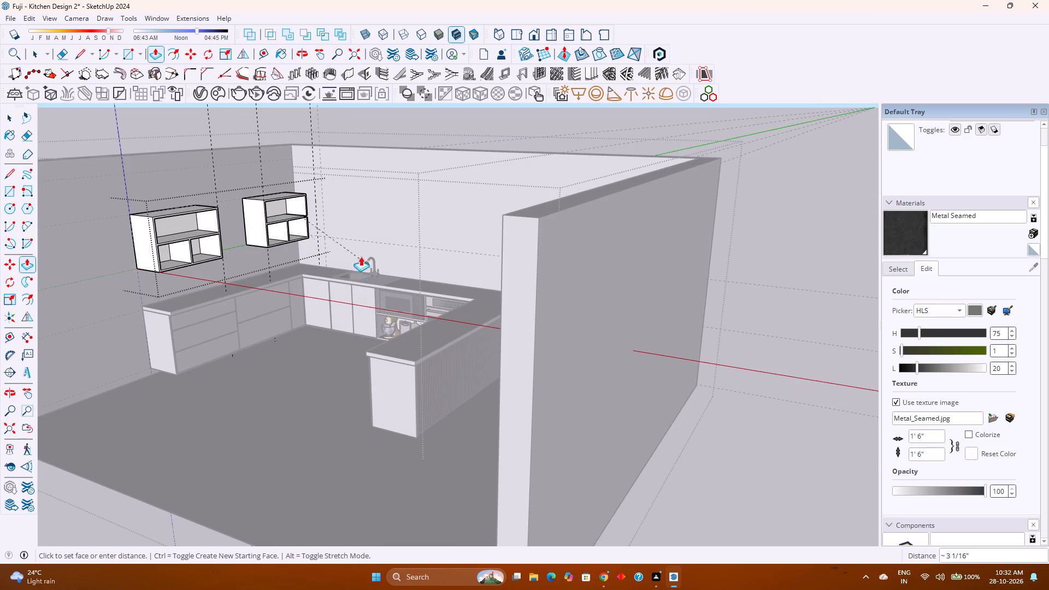
click(334, 225)
Extrude the bottom strip of the right cabinet's side face by the same 9" to the side wall.
scroll(311, 226, up, 6)
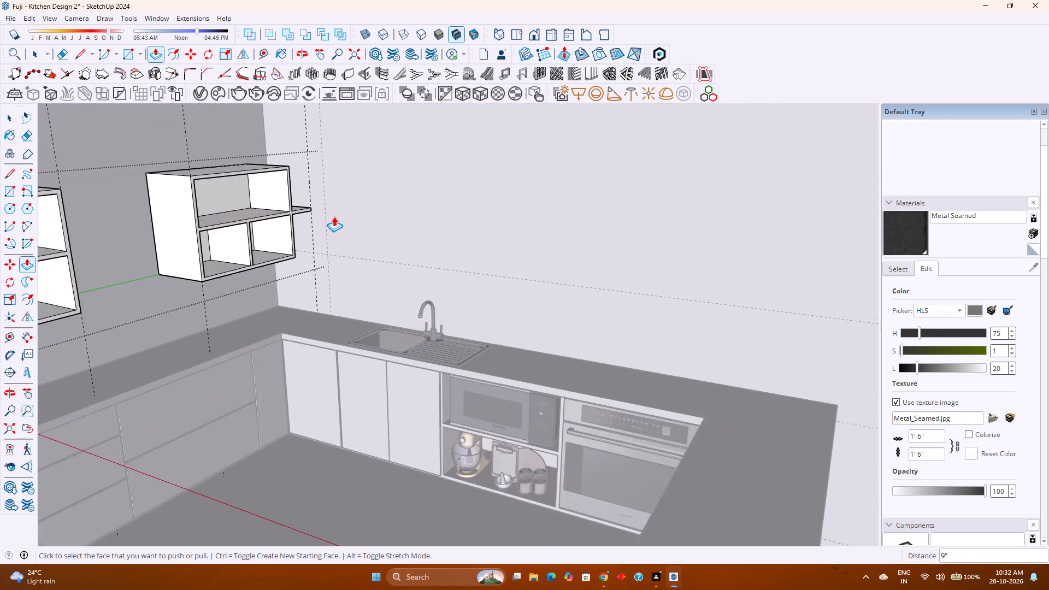
scroll(334, 216, up, 5)
middle_drag(303, 227, 153, 244)
scroll(273, 217, up, 8)
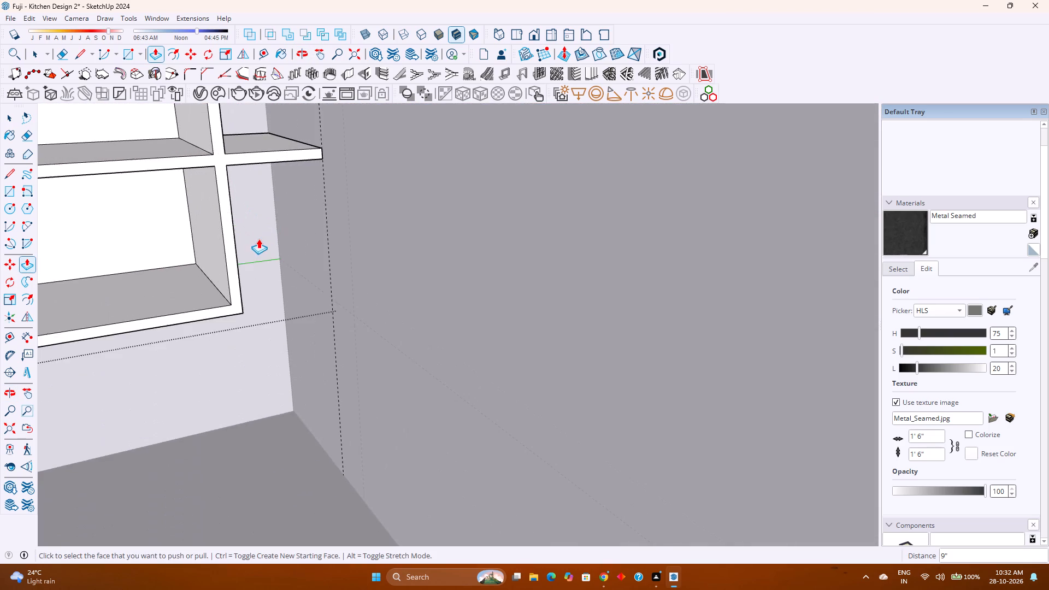
scroll(258, 239, up, 3)
middle_drag(257, 241, 196, 258)
middle_click(196, 258)
scroll(195, 305, up, 2)
middle_drag(193, 304, 179, 275)
middle_click(179, 275)
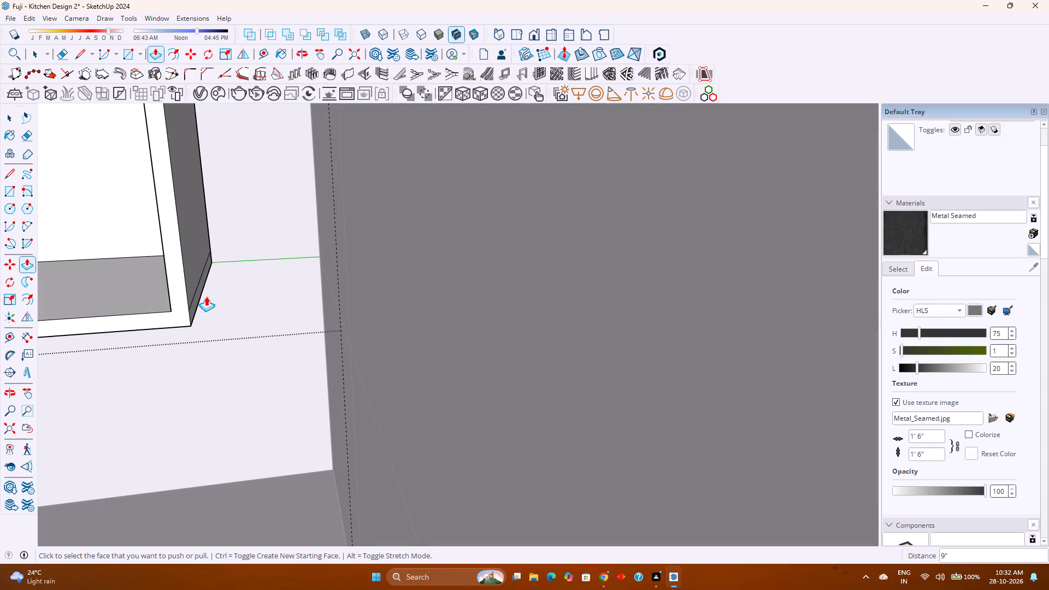
double_click(197, 299)
Extrude the top strip of the right cabinet's side face by the same 9" to the side wall.
scroll(246, 298, down, 3)
shift+middle_drag(245, 296, 309, 466)
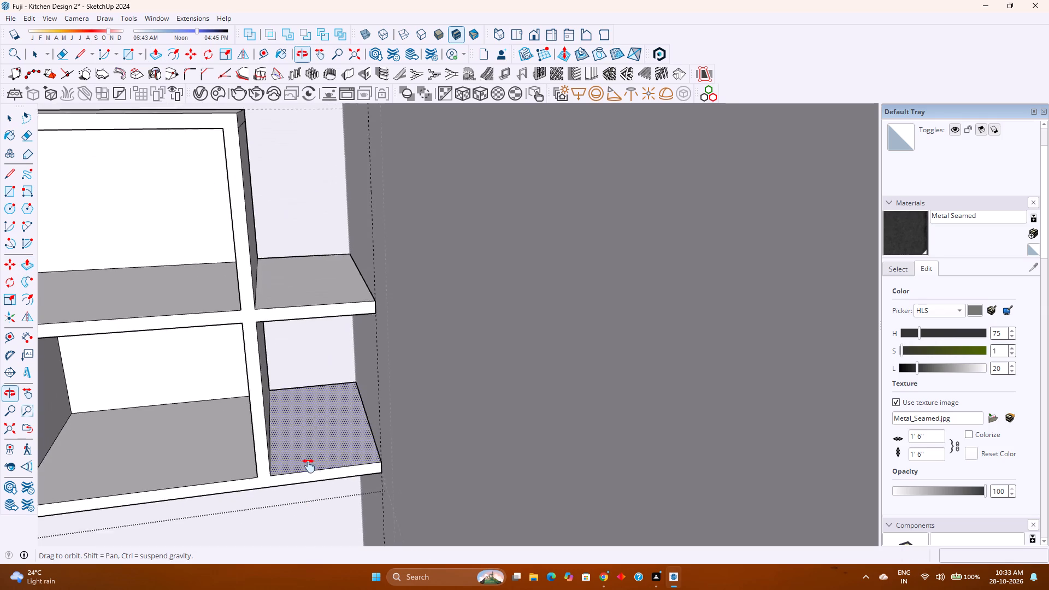
shift+middle_drag(309, 466, 309, 468)
shift+middle_click(309, 468)
shift+middle_drag(279, 232, 298, 305)
shift+middle_click(298, 305)
scroll(254, 247, up, 7)
middle_drag(266, 227, 257, 223)
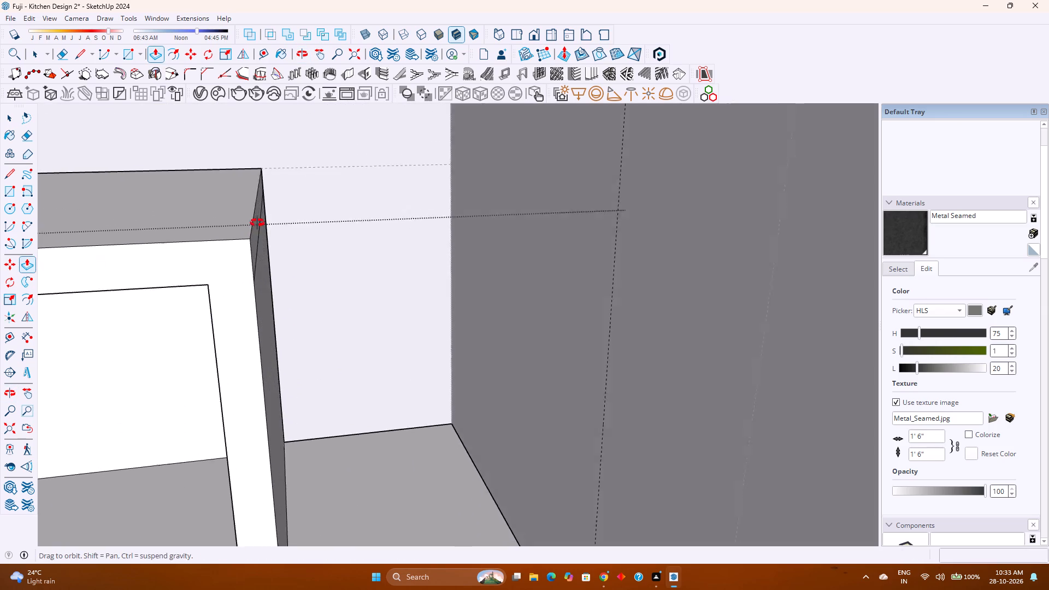
middle_drag(257, 223, 233, 219)
double_click(214, 214)
Examine the three board extensions and their joints between the right cabinet and the side wall.
scroll(290, 238, down, 5)
middle_drag(283, 258, 325, 222)
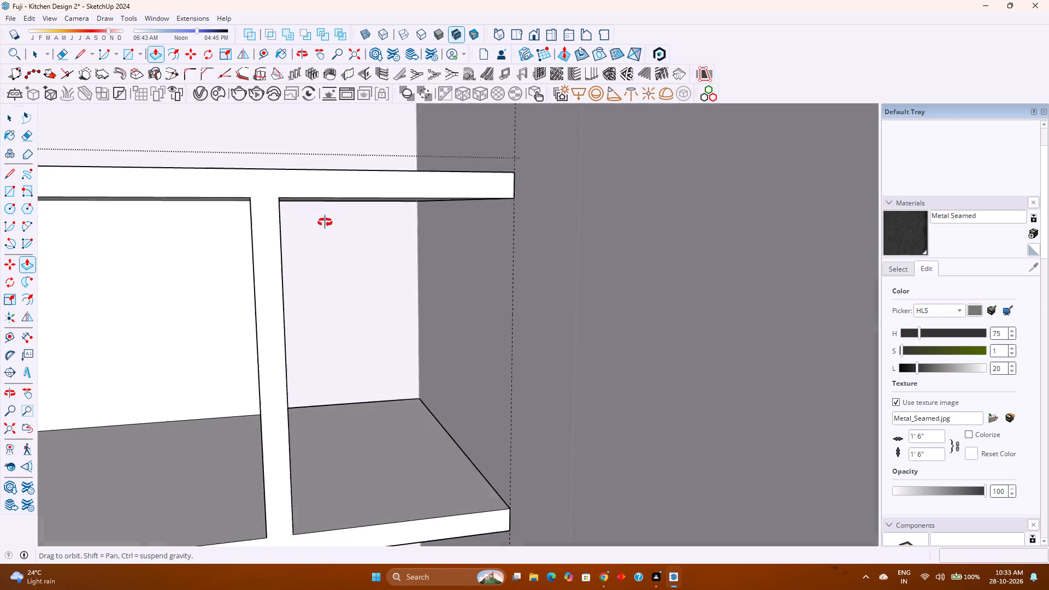
middle_drag(325, 222, 335, 212)
scroll(338, 212, down, 5)
scroll(332, 329, down, 5)
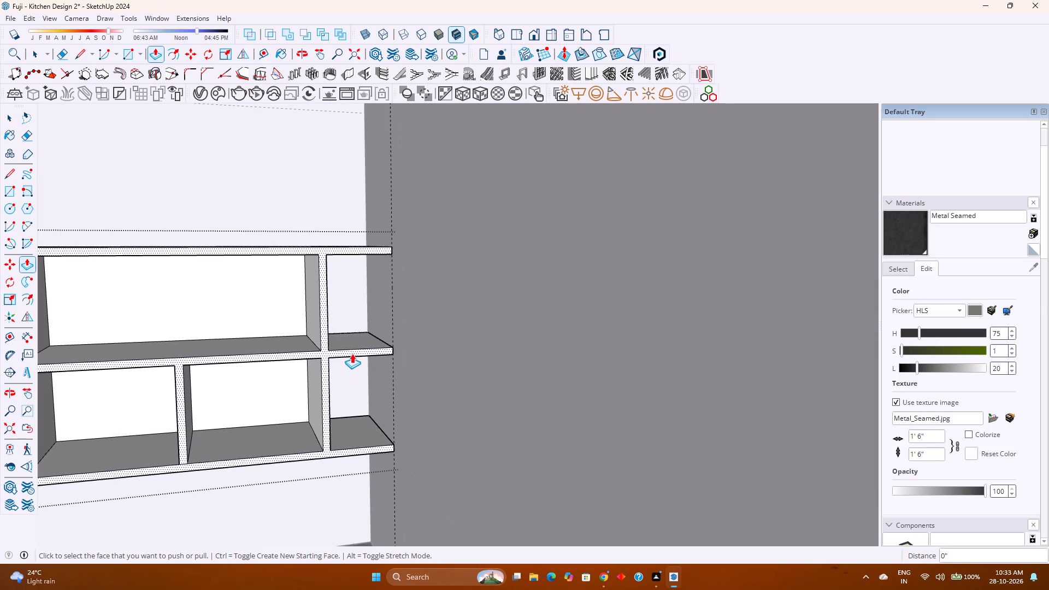
scroll(325, 374, up, 3)
middle_drag(325, 374, 320, 361)
middle_click(320, 361)
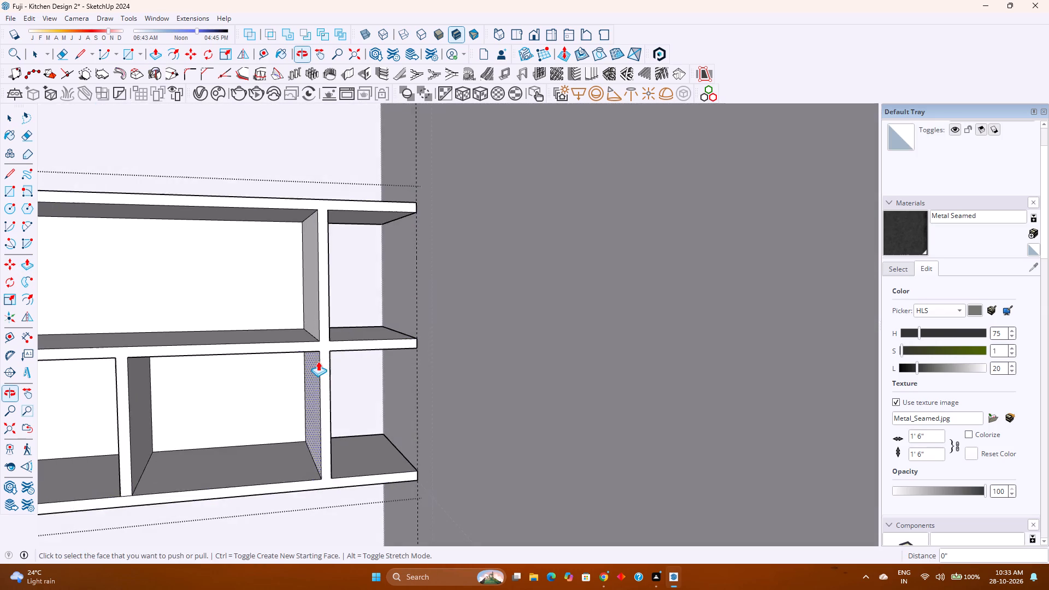
scroll(320, 361, up, 5)
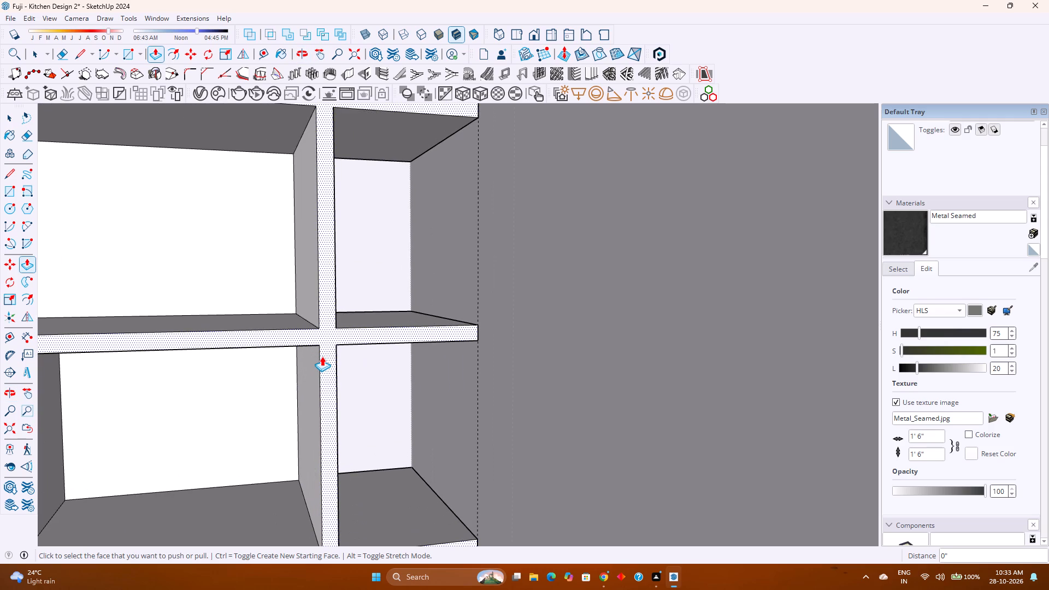
key(space)
scroll(325, 350, down, 4)
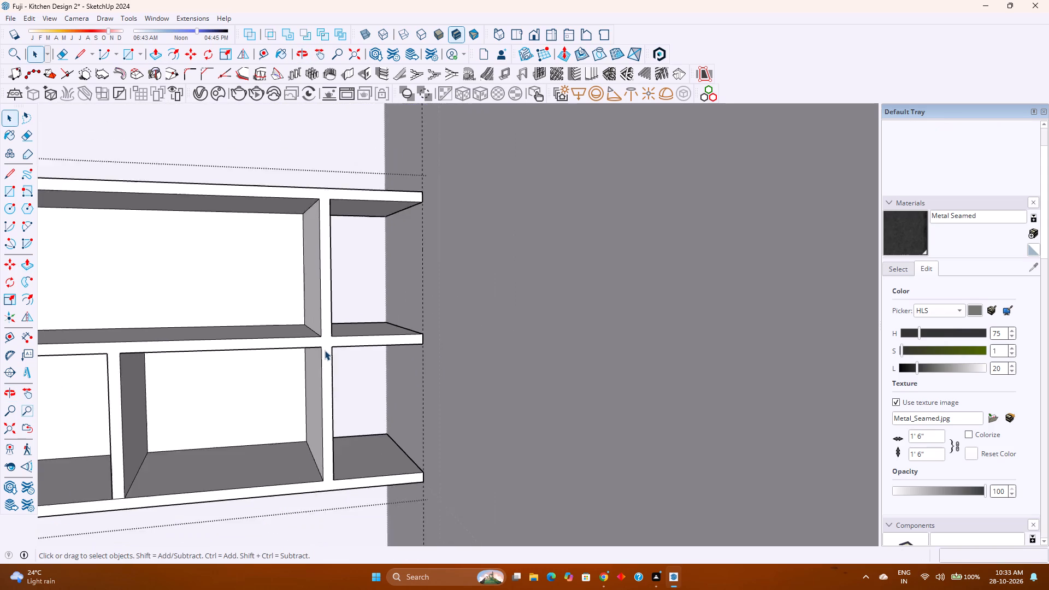
scroll(325, 350, down, 4)
middle_drag(327, 353, 398, 323)
scroll(398, 323, down, 1)
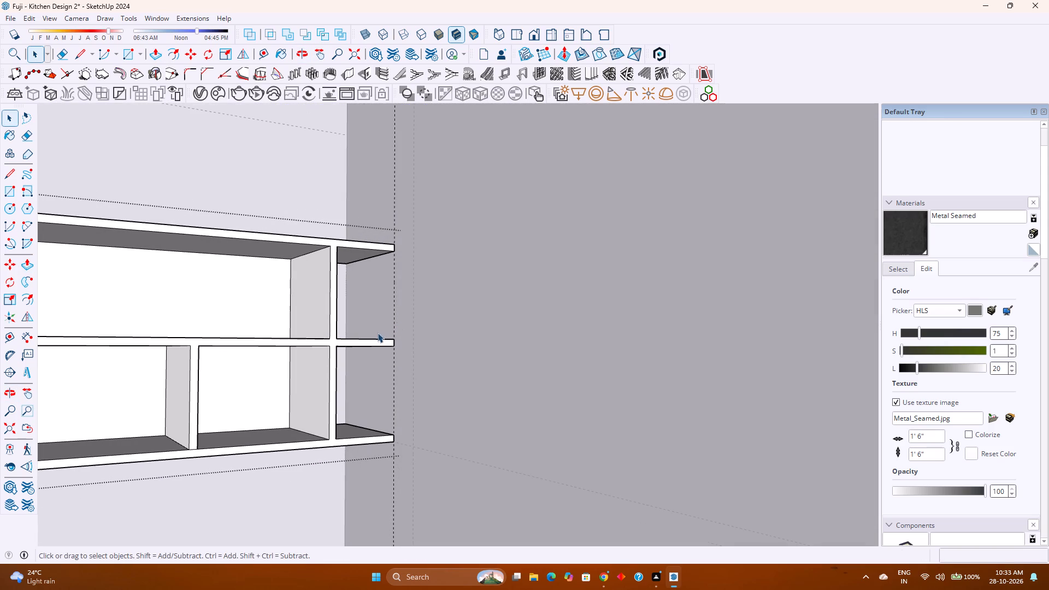
scroll(358, 342, up, 3)
middle_drag(357, 342, 303, 346)
middle_click(303, 346)
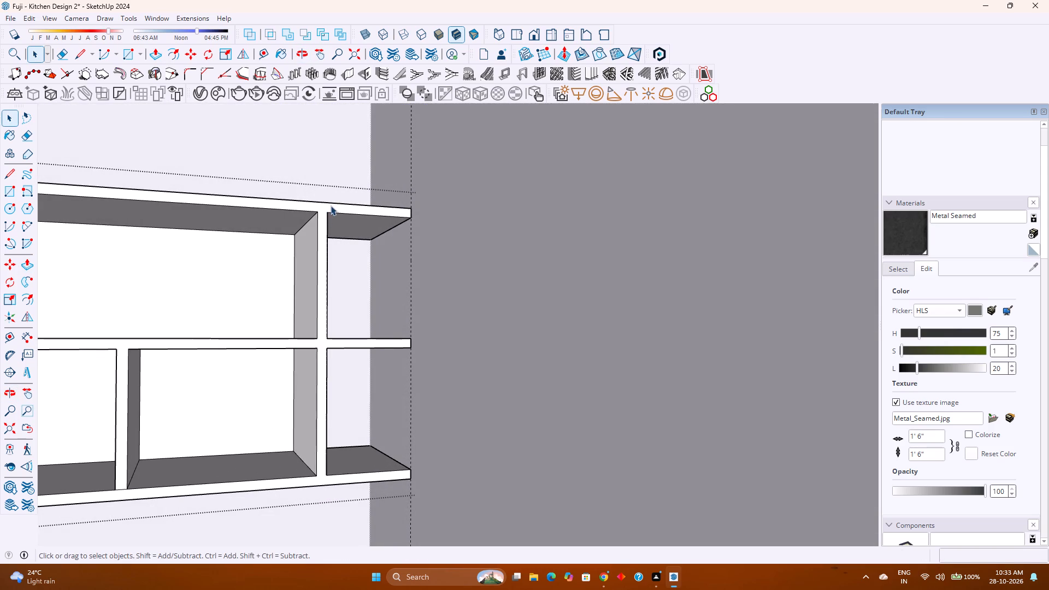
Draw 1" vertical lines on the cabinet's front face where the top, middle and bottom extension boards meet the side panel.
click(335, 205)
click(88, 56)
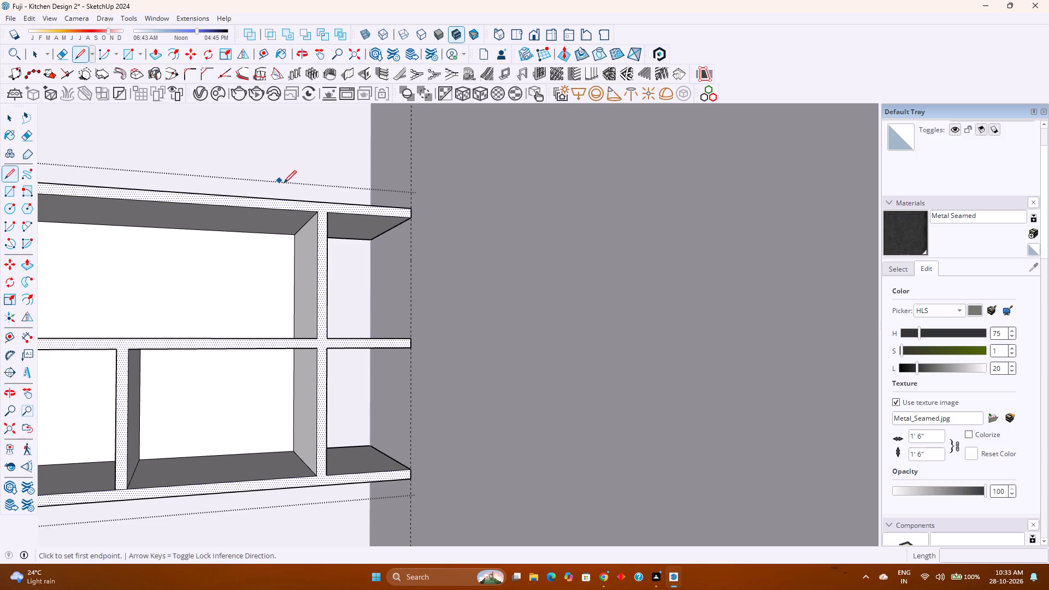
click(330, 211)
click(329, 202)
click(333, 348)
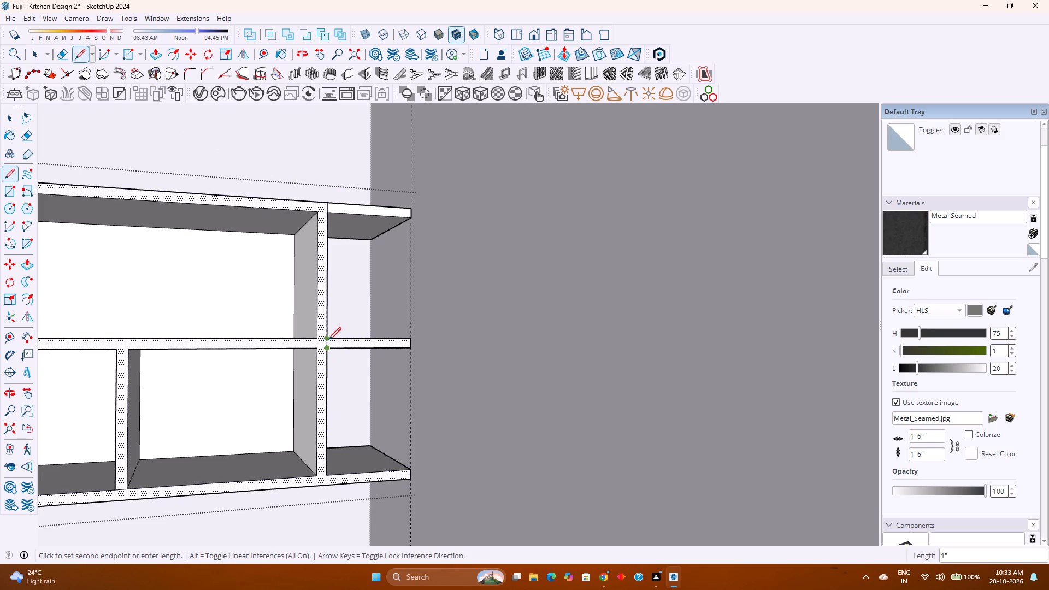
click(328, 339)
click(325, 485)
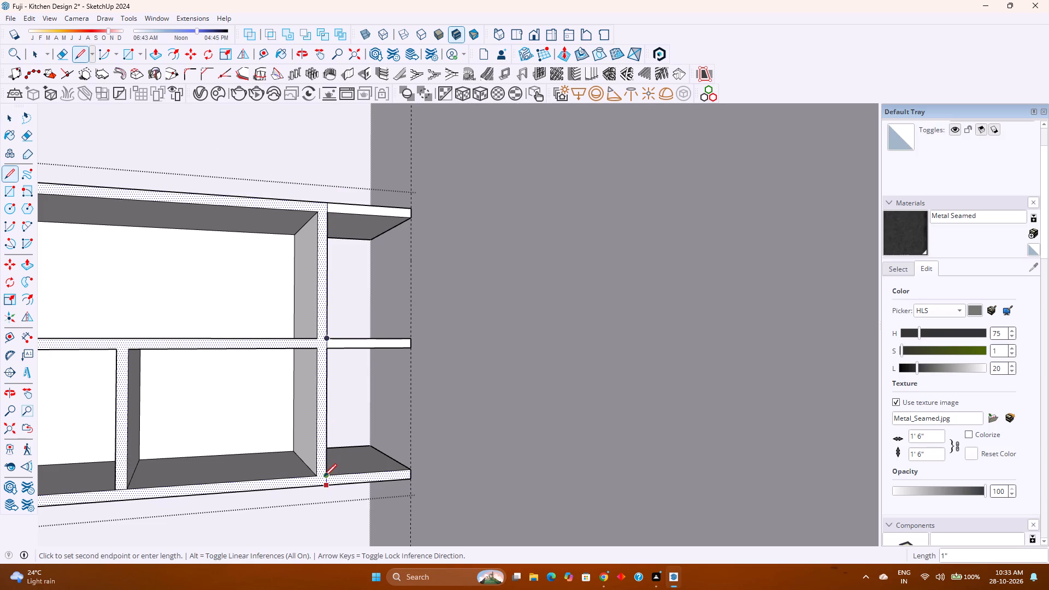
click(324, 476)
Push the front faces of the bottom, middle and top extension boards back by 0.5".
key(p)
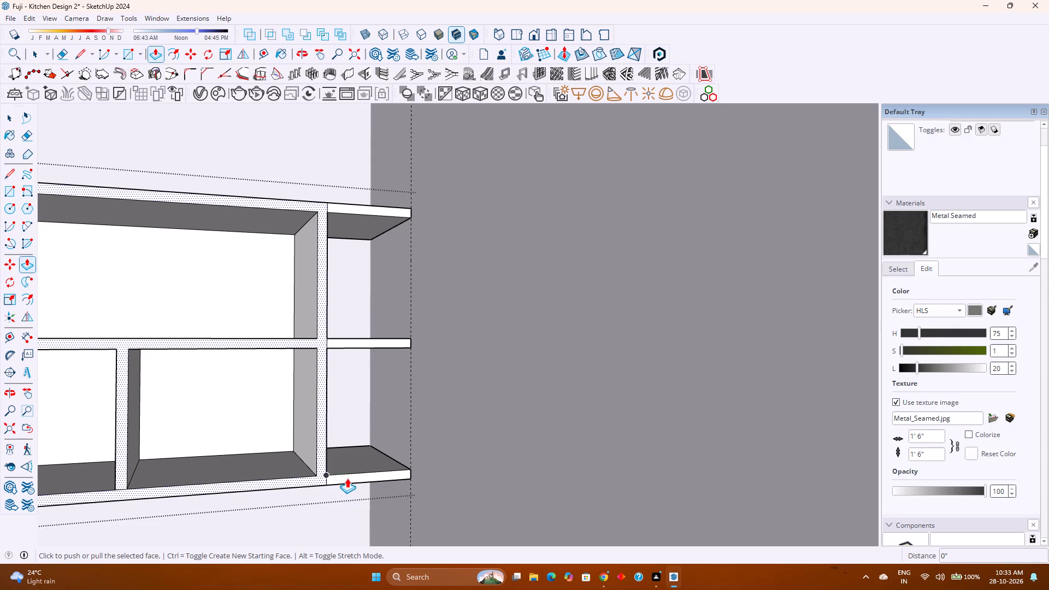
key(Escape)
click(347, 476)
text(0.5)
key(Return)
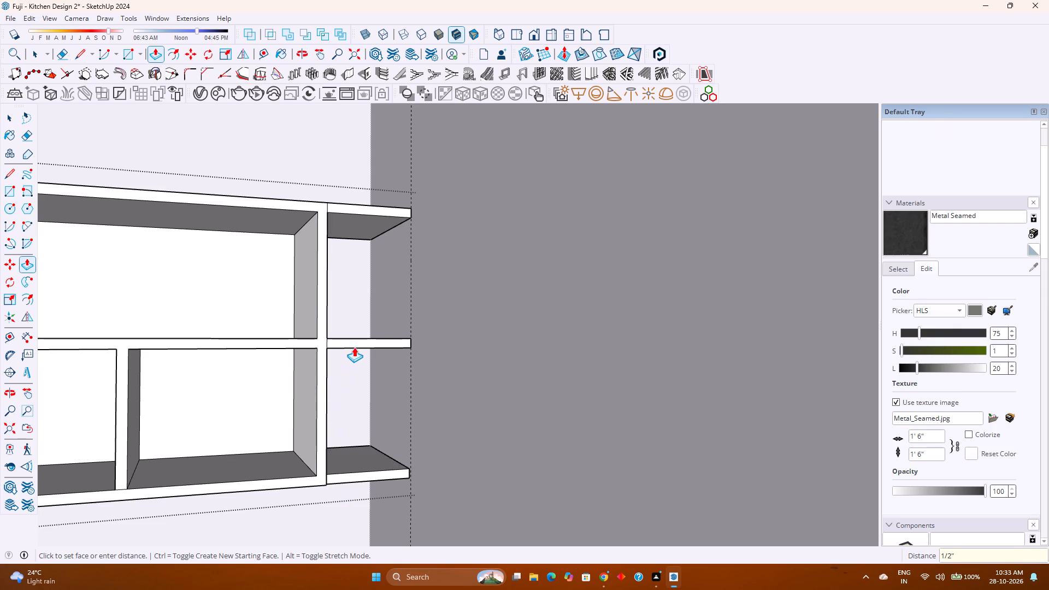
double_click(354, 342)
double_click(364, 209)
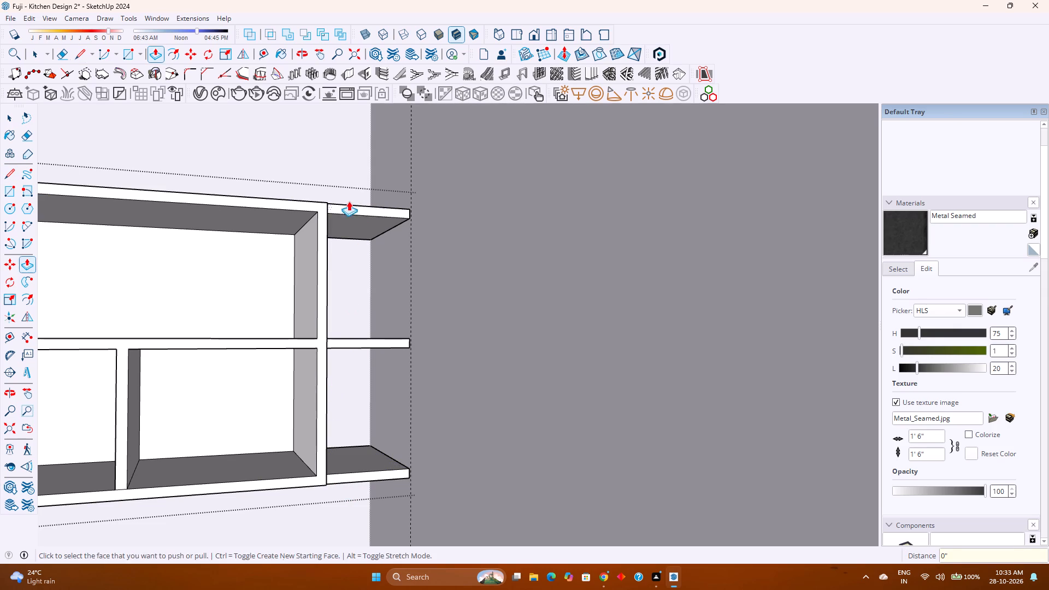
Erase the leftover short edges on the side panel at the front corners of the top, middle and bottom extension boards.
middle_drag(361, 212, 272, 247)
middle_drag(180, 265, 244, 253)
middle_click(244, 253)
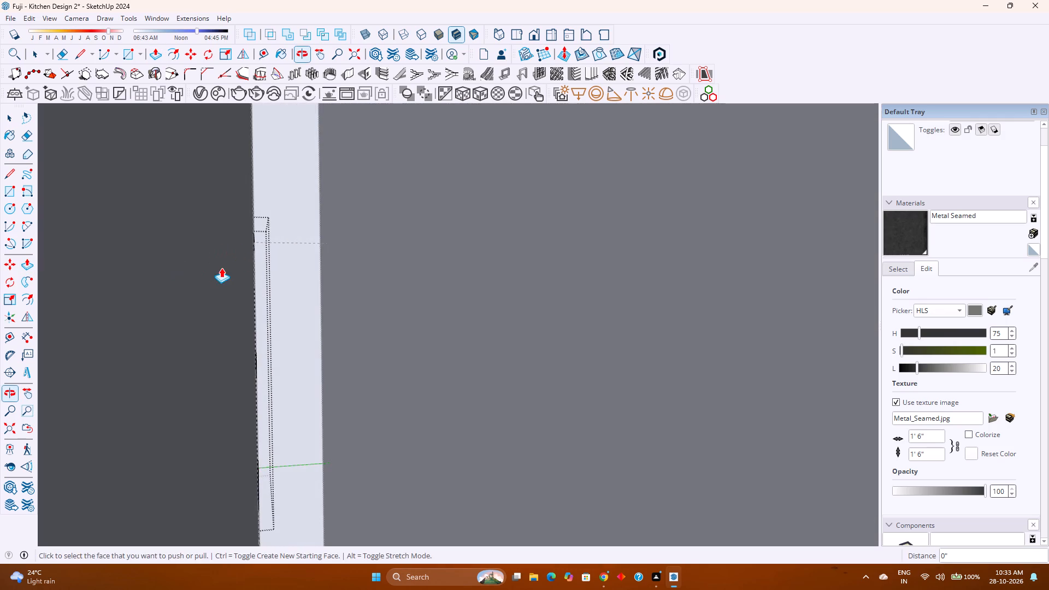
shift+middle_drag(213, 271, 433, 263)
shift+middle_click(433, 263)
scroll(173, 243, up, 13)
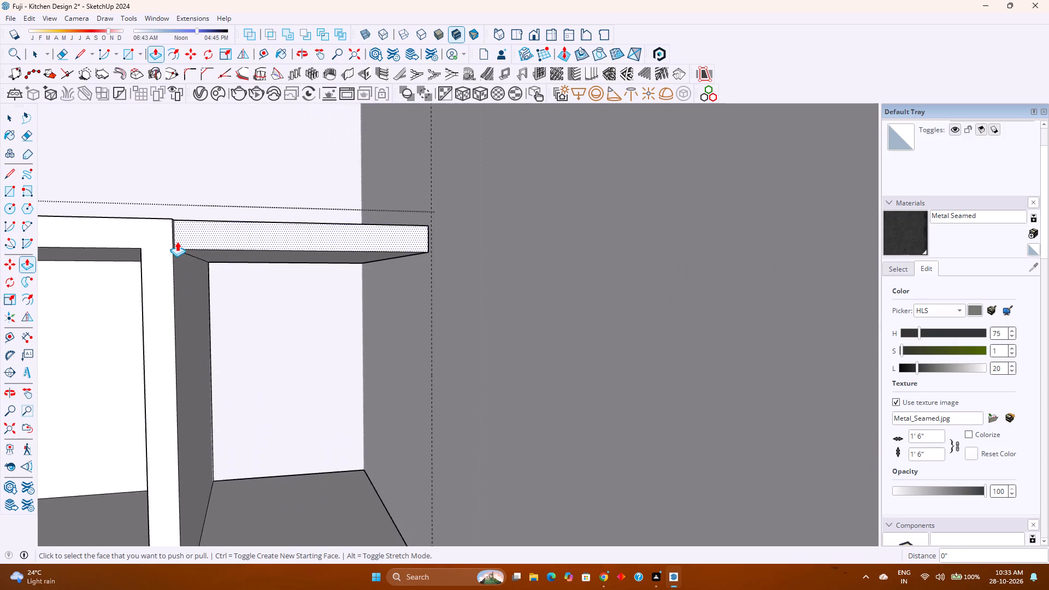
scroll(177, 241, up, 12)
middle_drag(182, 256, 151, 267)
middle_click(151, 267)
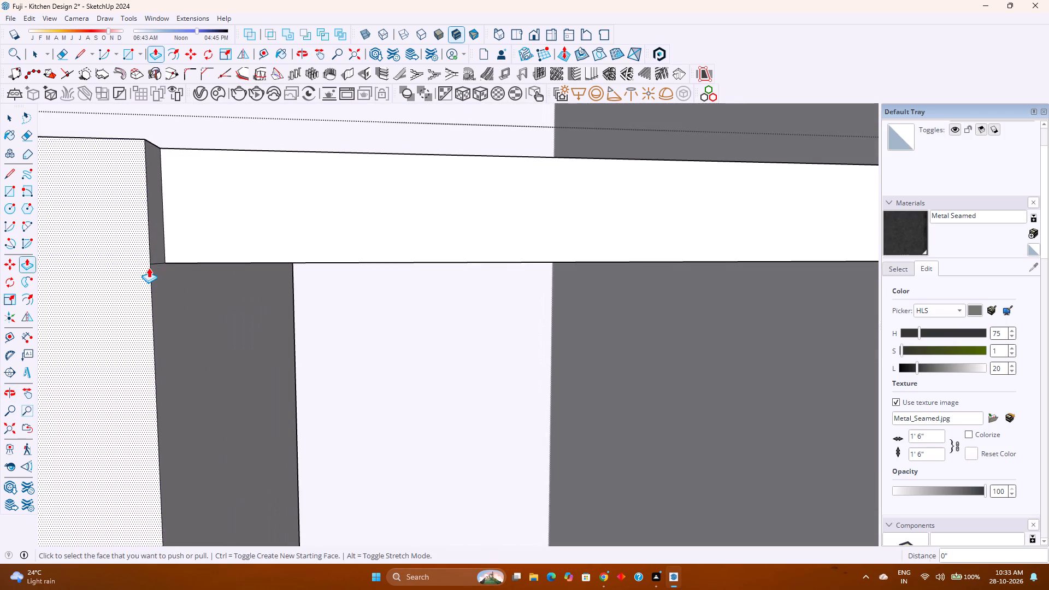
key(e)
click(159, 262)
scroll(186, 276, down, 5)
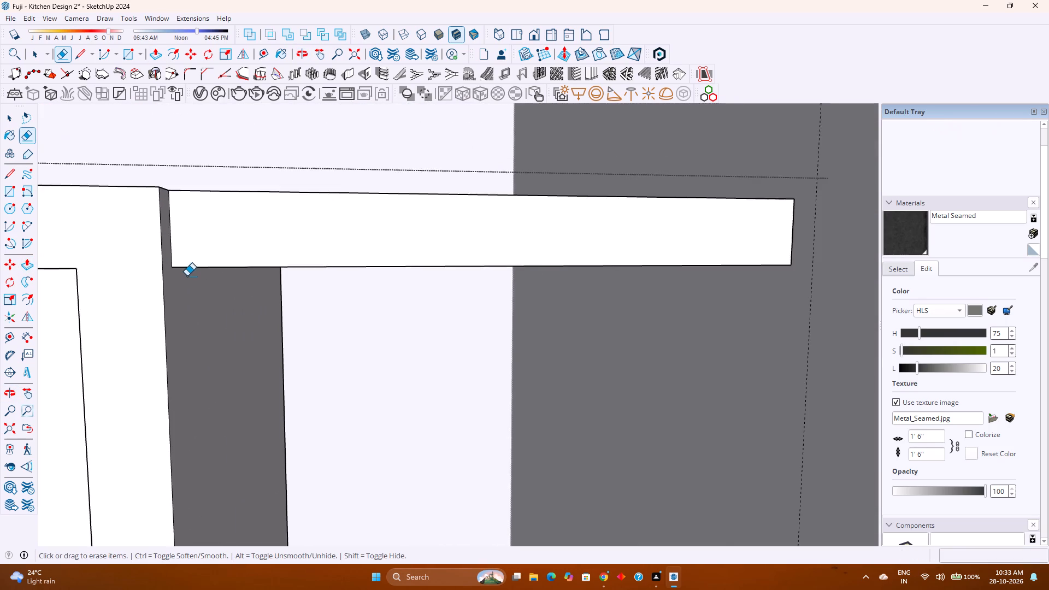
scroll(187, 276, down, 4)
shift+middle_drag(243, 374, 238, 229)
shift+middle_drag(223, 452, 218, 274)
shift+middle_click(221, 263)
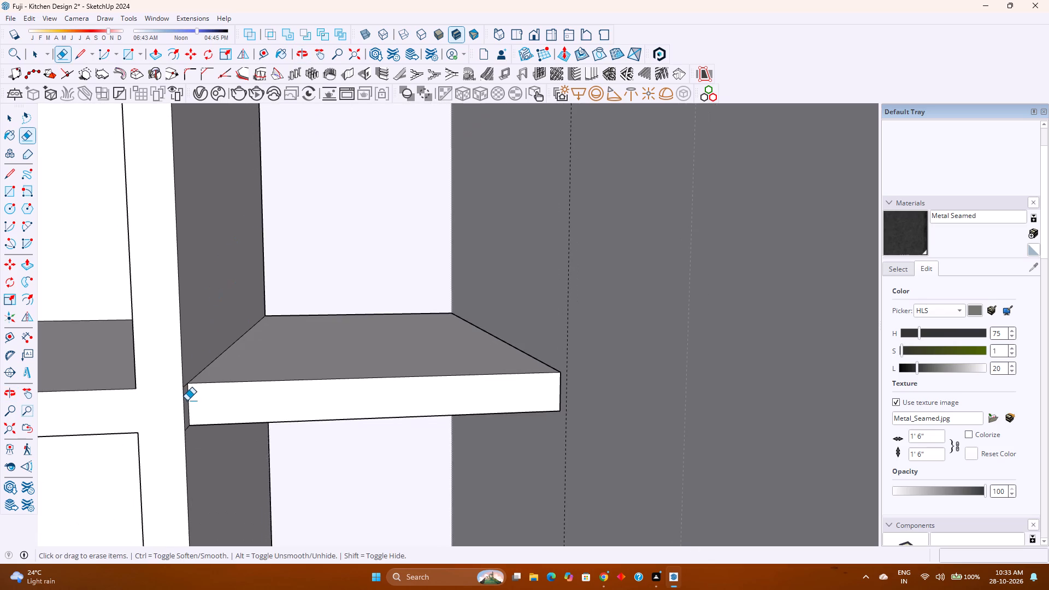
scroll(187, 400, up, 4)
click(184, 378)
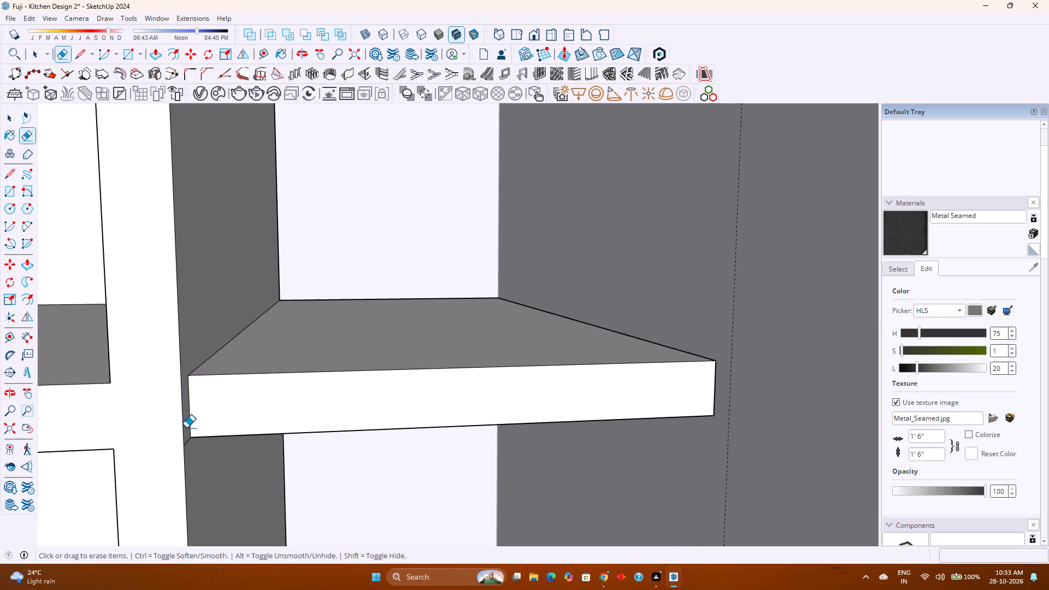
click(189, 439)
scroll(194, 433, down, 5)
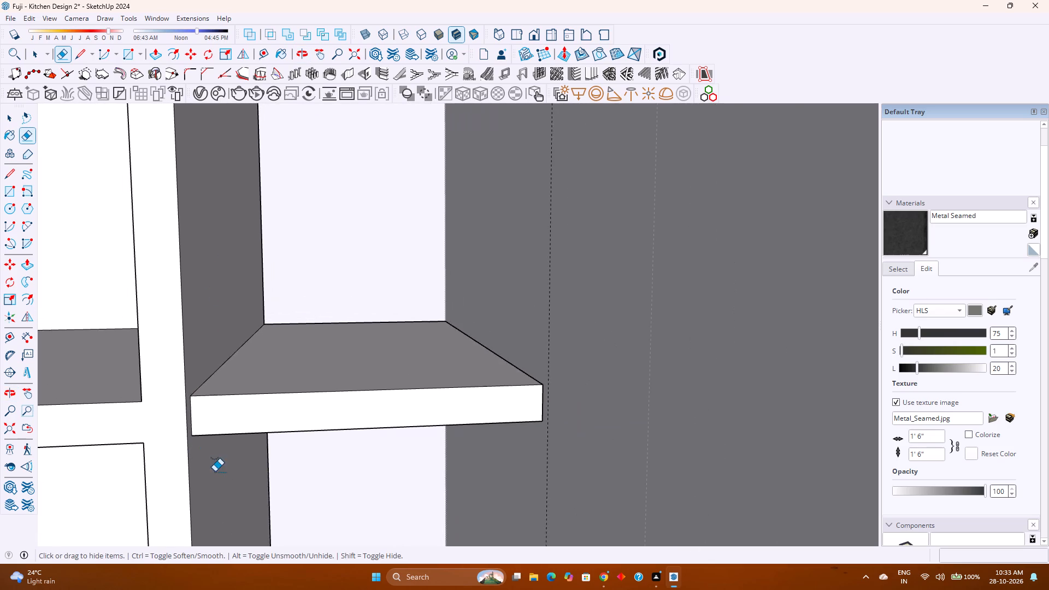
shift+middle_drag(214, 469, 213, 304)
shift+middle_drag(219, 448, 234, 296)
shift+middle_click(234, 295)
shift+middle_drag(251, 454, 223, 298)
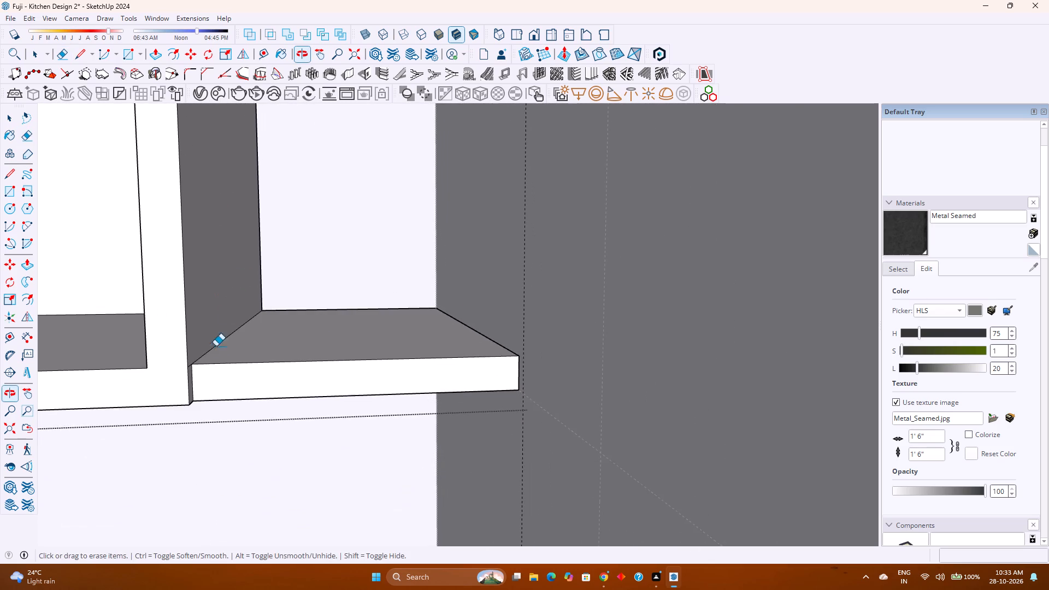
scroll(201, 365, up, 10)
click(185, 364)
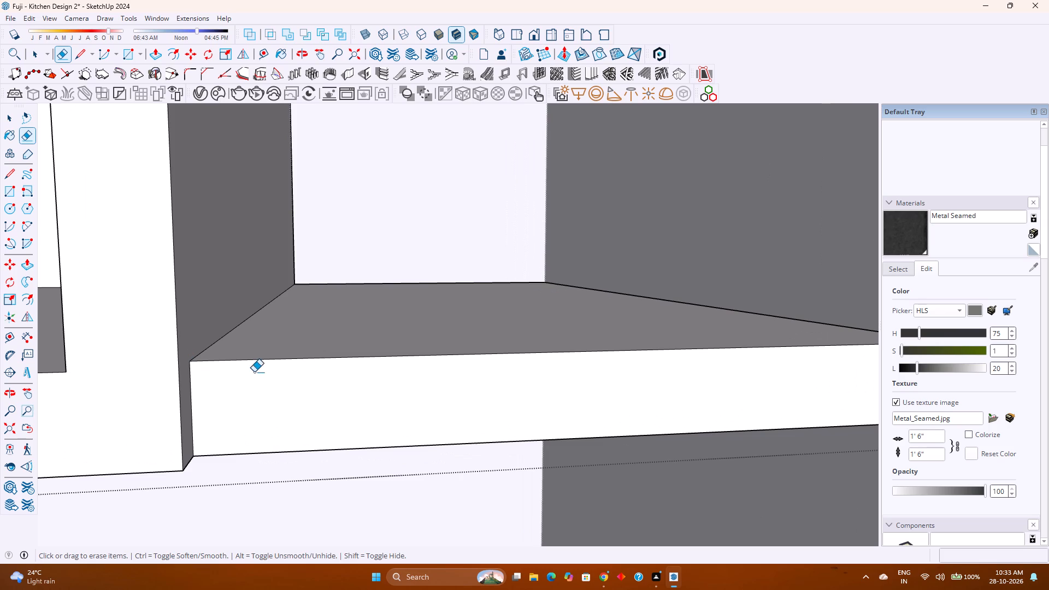
Examine both upper wall cabinets and the set-back open shelves in relation to the counter and the side wall.
key(space)
scroll(262, 372, down, 10)
middle_drag(222, 370, 323, 339)
middle_click(326, 339)
scroll(337, 339, down, 6)
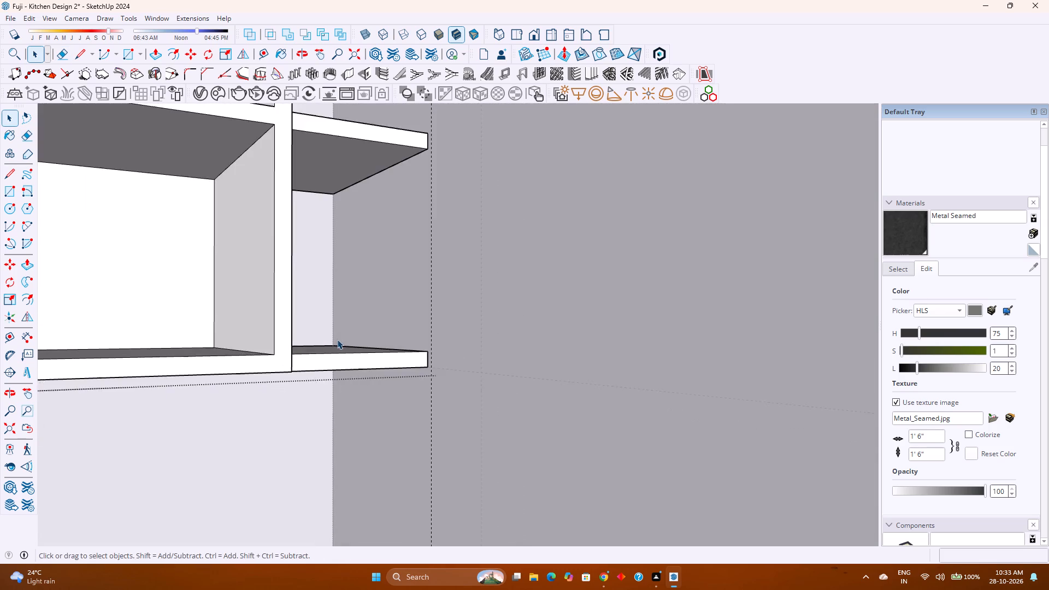
scroll(337, 339, down, 8)
shift+middle_drag(330, 334, 344, 363)
shift+middle_click(344, 365)
scroll(319, 360, down, 4)
shift+middle_drag(304, 362, 359, 346)
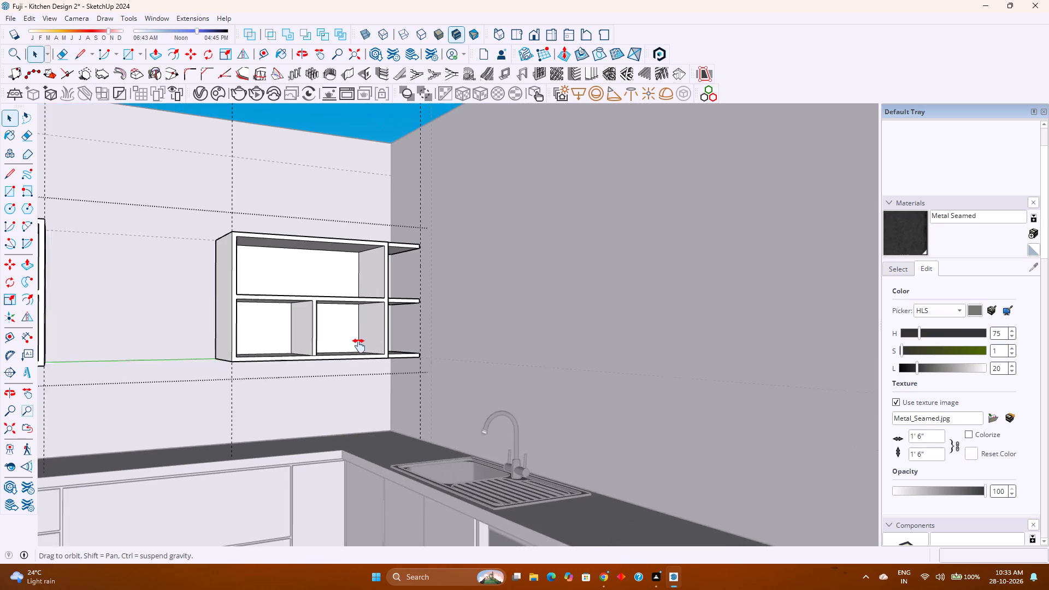
shift+middle_drag(359, 346, 370, 346)
shift+middle_click(371, 346)
middle_drag(380, 352, 492, 397)
shift+middle_drag(438, 373, 452, 355)
scroll(457, 353, down, 2)
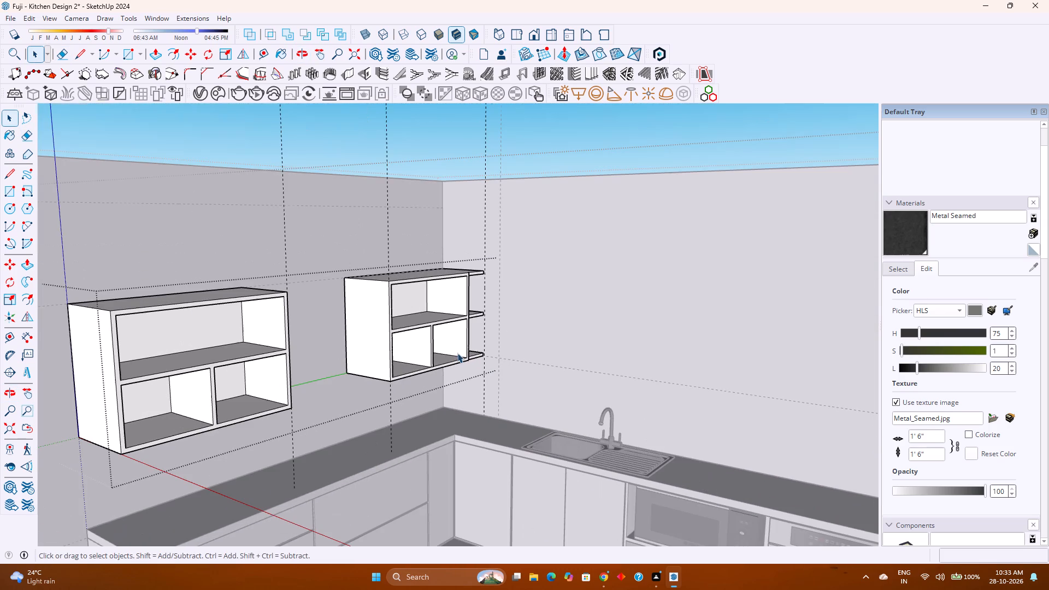
scroll(457, 353, down, 1)
scroll(390, 346, down, 3)
middle_drag(386, 348, 385, 426)
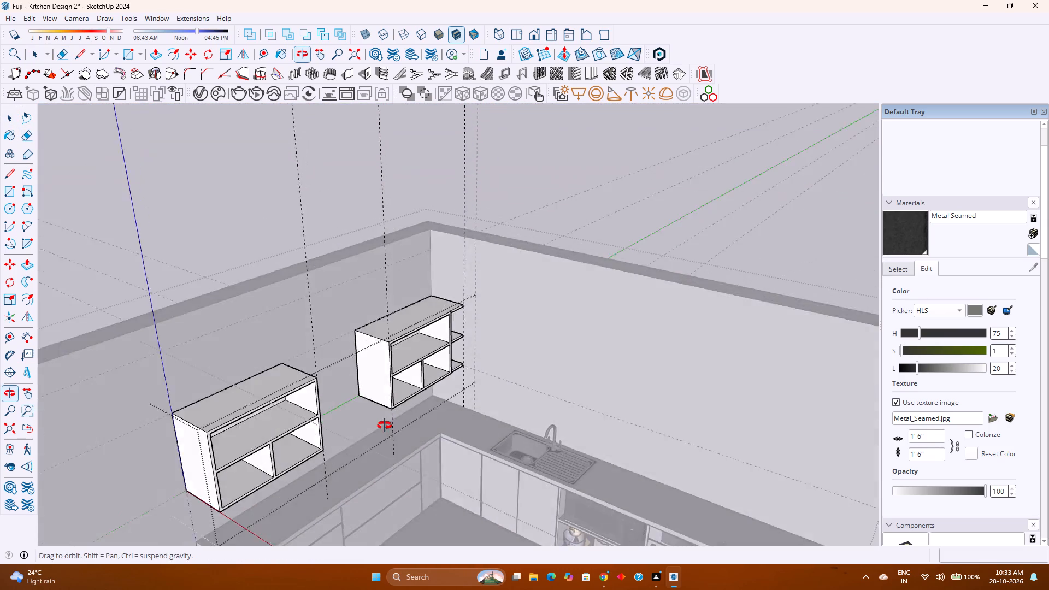
middle_drag(385, 426, 433, 359)
middle_click(433, 359)
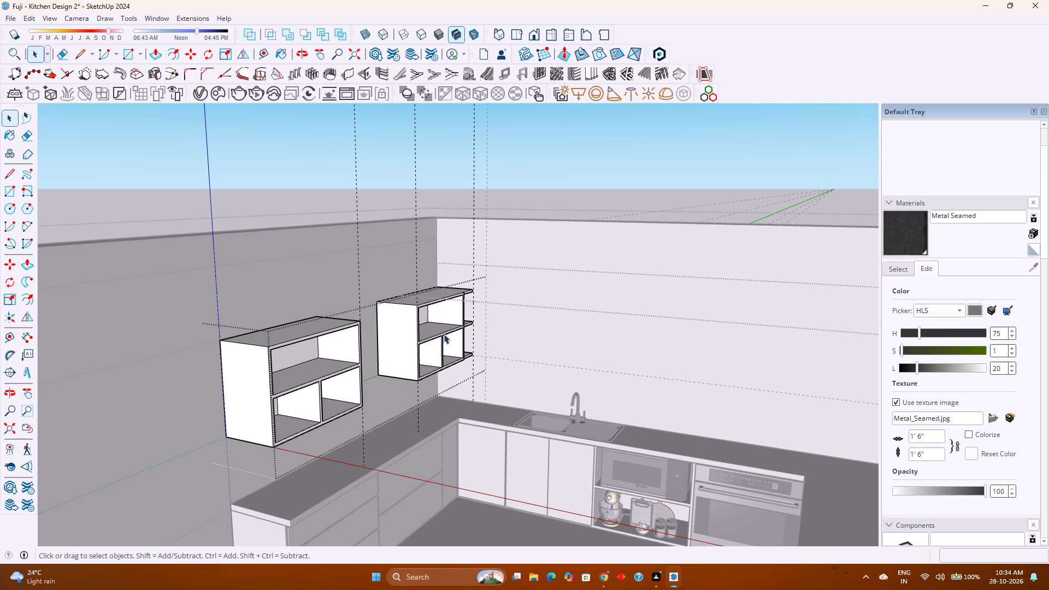
Examine closely the right cabinet's top extension board and its set-back front edge.
scroll(467, 346, up, 4)
middle_drag(472, 342, 427, 421)
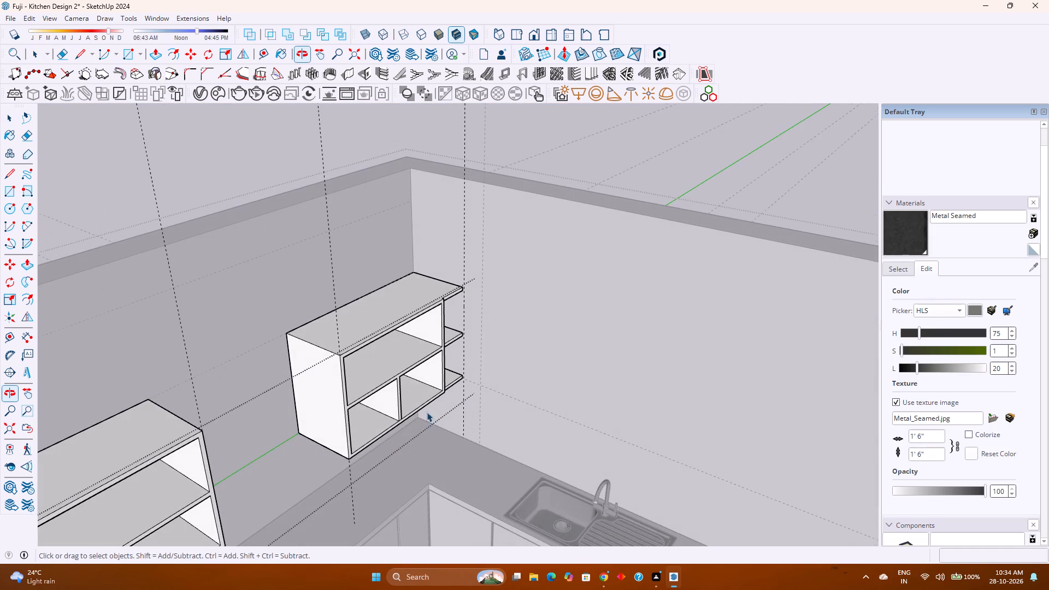
middle_click(407, 374)
scroll(404, 371, down, 3)
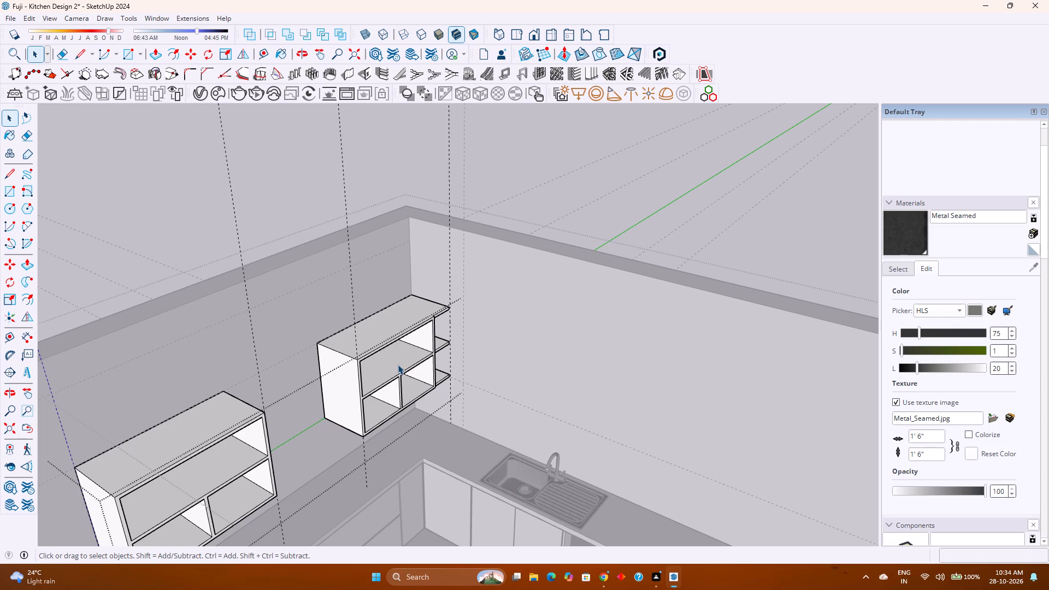
scroll(458, 339, up, 10)
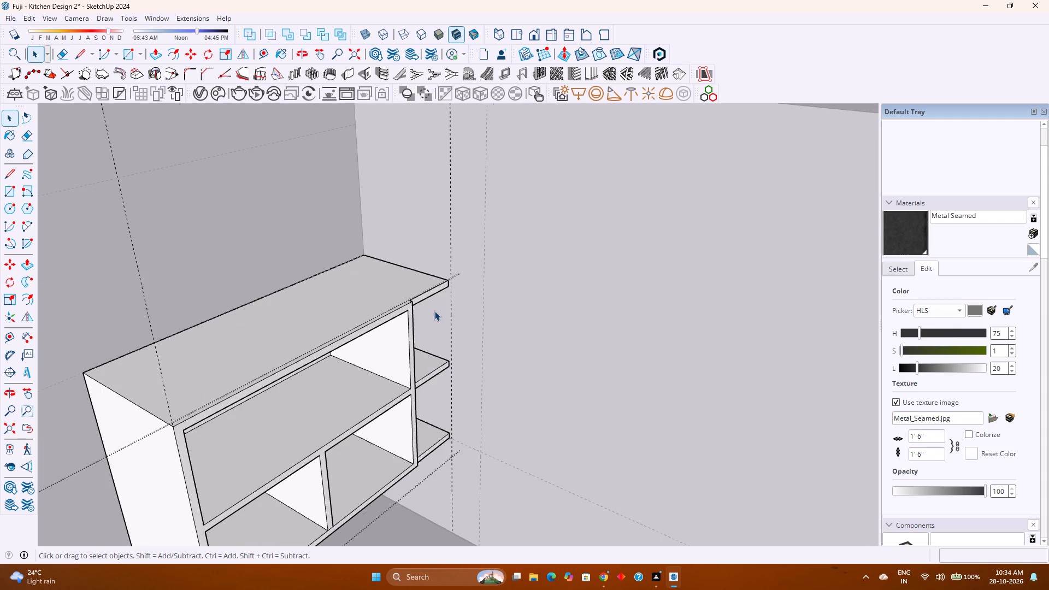
scroll(434, 311, up, 8)
double_click(386, 275)
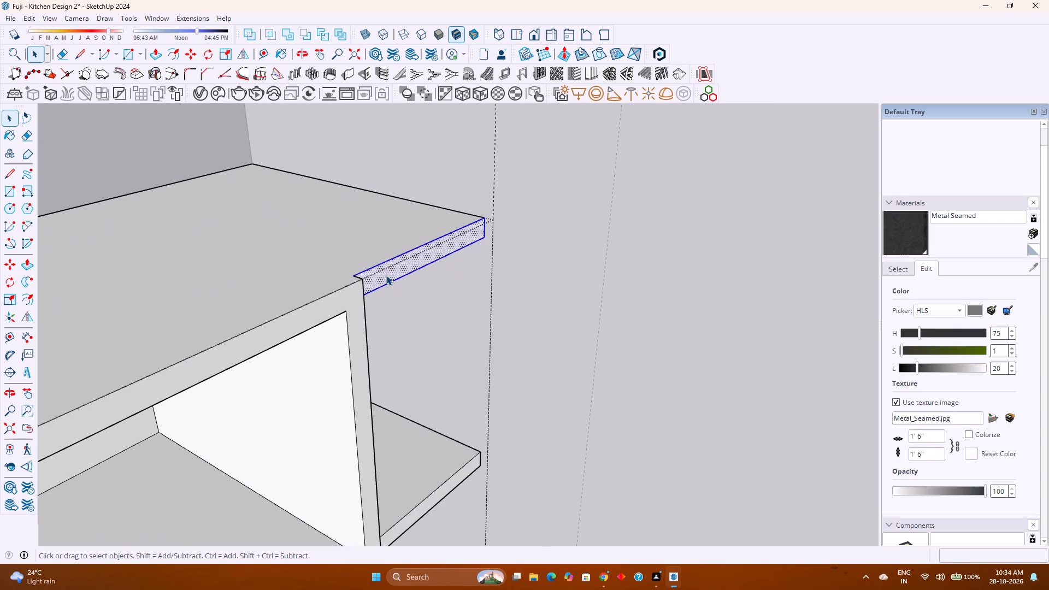
middle_drag(462, 361, 344, 334)
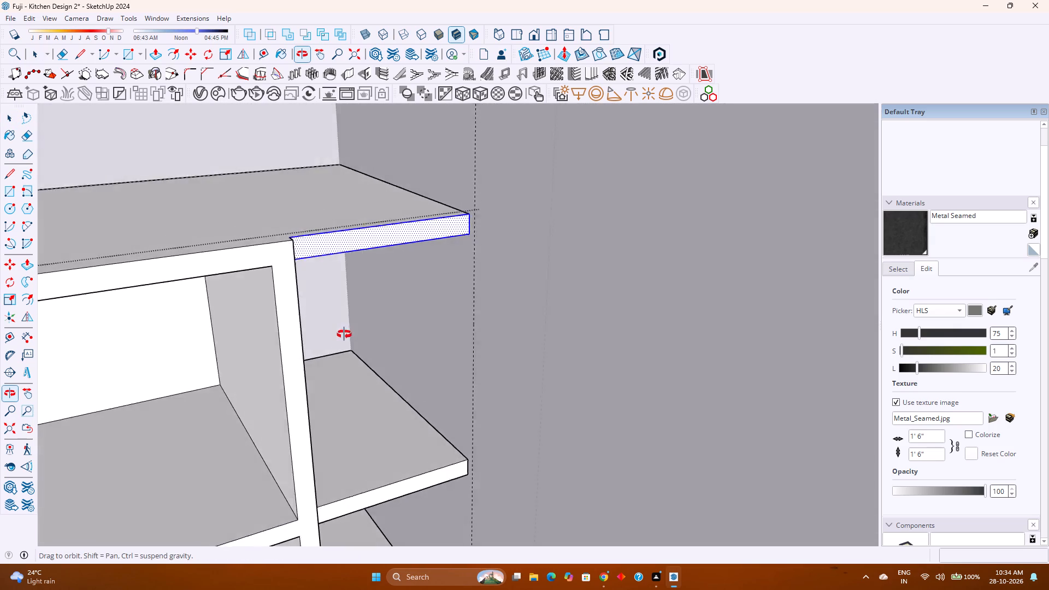
middle_drag(344, 334, 248, 380)
middle_click(224, 360)
middle_click(224, 360)
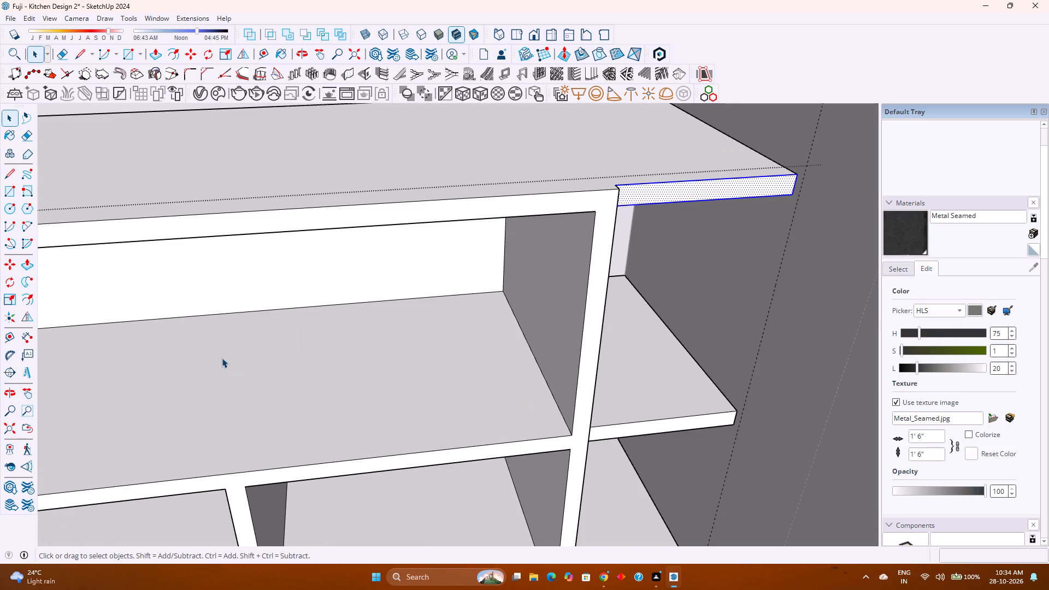
middle_drag(596, 356, 467, 335)
Undo the set-back edits and all three board extensions, back to the right cabinet's plain side face with its marked strips.
key(ctrl+z)
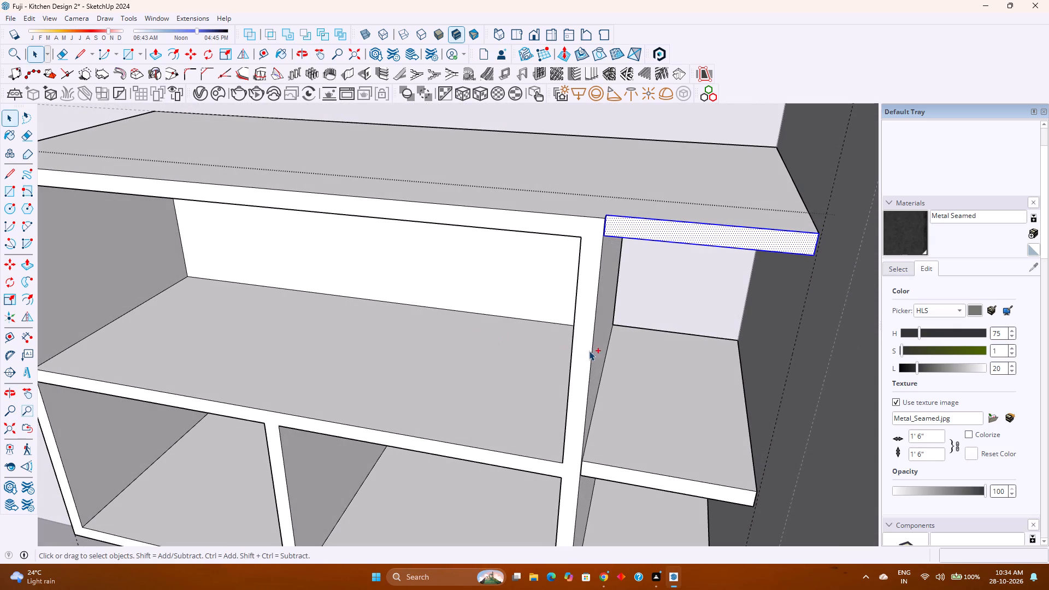
key(space)
key(ctrl+z)
key(ctrl+z)
key(ctrl+z)
key(ctrl+z)
key(ctrl+z)
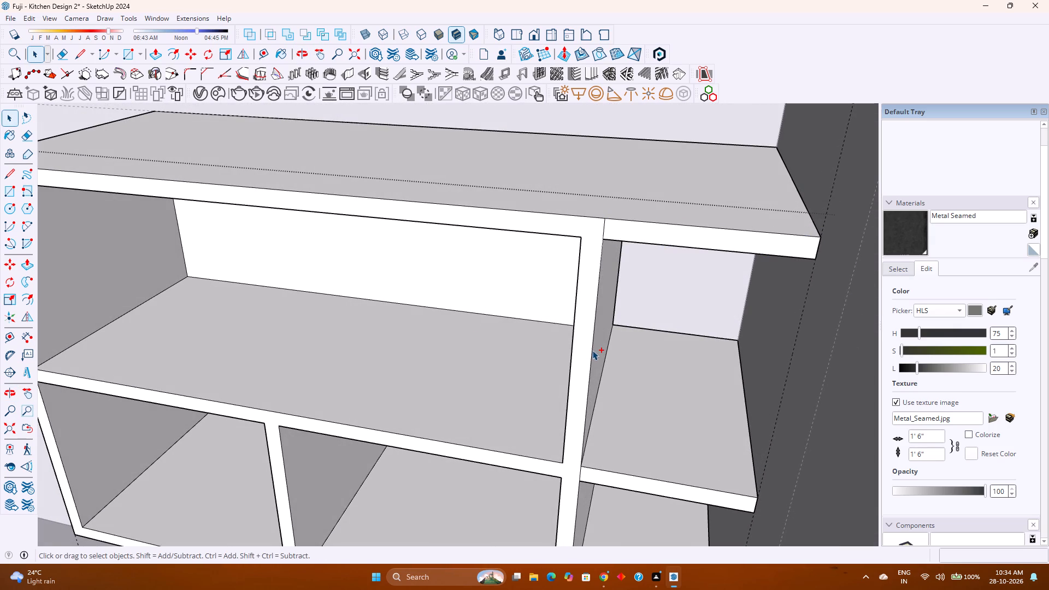
key(ctrl+z)
key(ctrl+z)
key(ctrl+z)
key(ctrl+z)
key(ctrl+z)
key(ctrl+z)
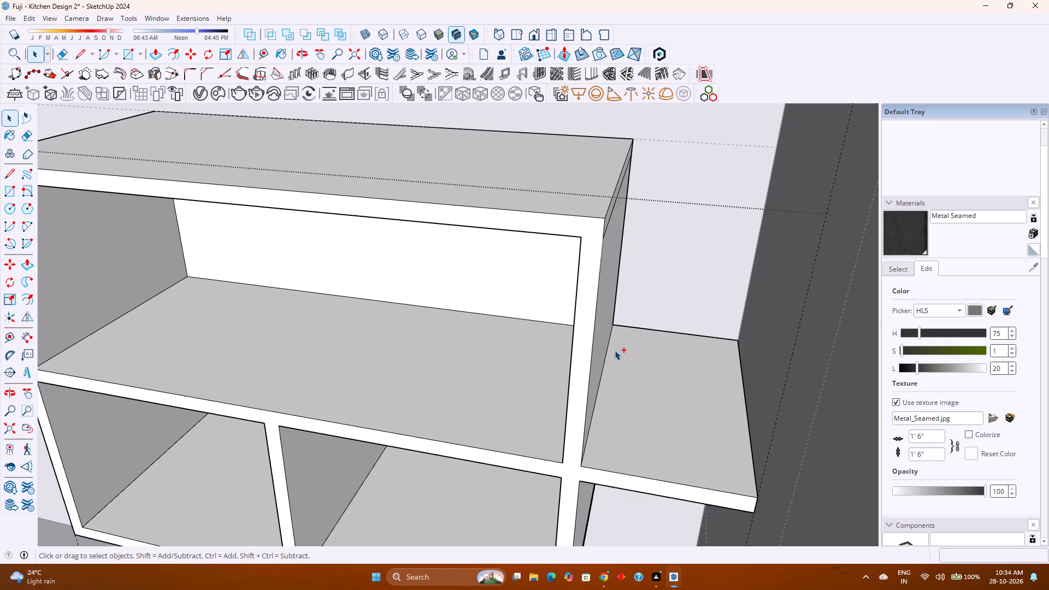
key(ctrl+z)
Copy the bottom, middle and top strip faces with their edges from the right cabinet's side panel 10' straight up.
shift+middle_drag(594, 409, 594, 330)
shift+middle_click(595, 328)
scroll(598, 317, down, 3)
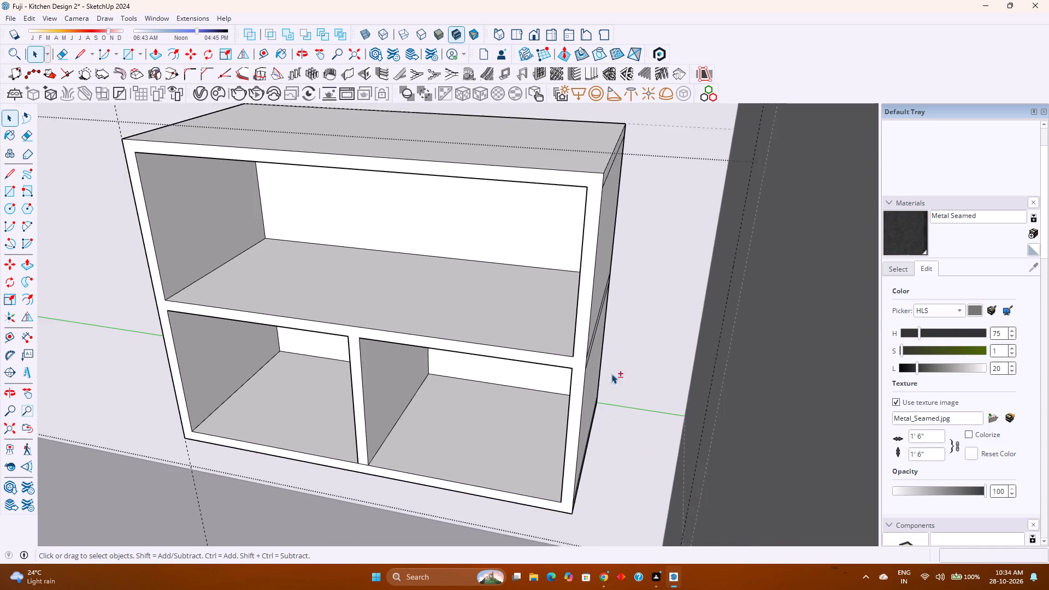
shift+middle_drag(637, 439, 623, 373)
shift+middle_click(623, 373)
scroll(585, 432, up, 9)
click(538, 410)
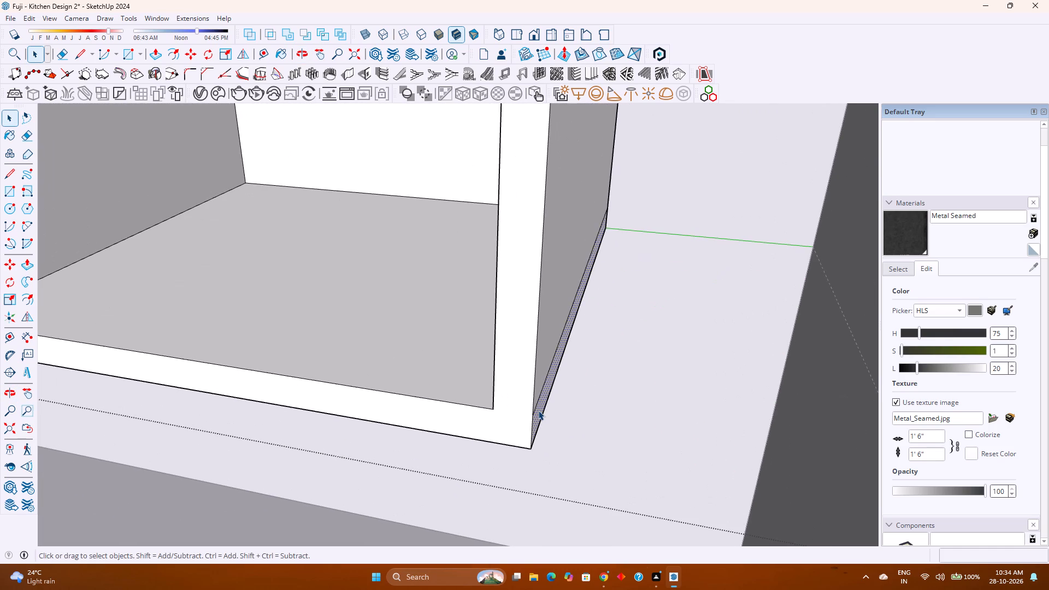
double_click(538, 410)
click(542, 415)
double_click(539, 412)
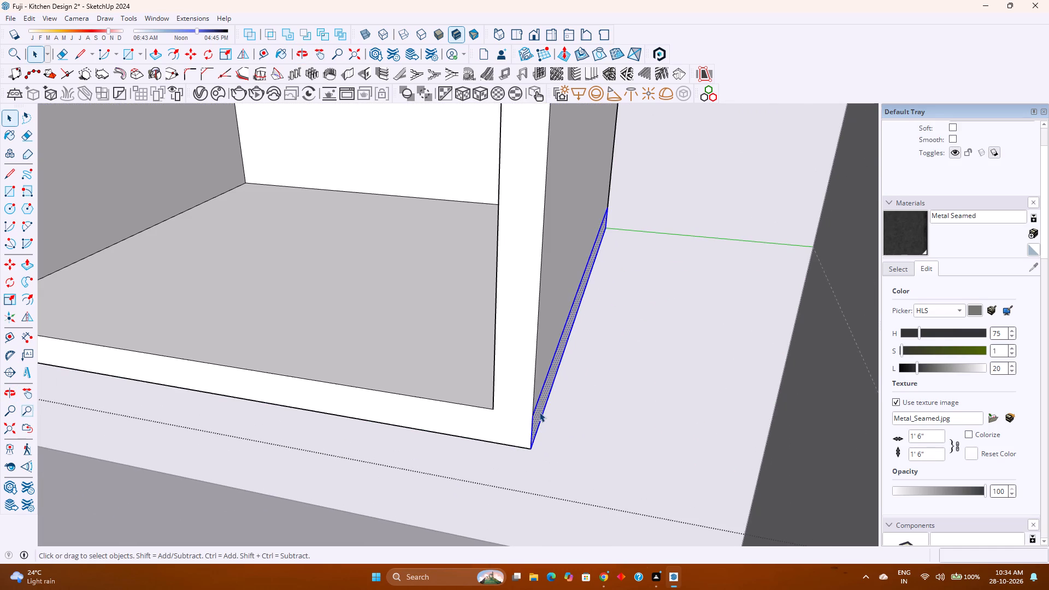
scroll(539, 412, down, 10)
shift+middle_drag(544, 401, 514, 520)
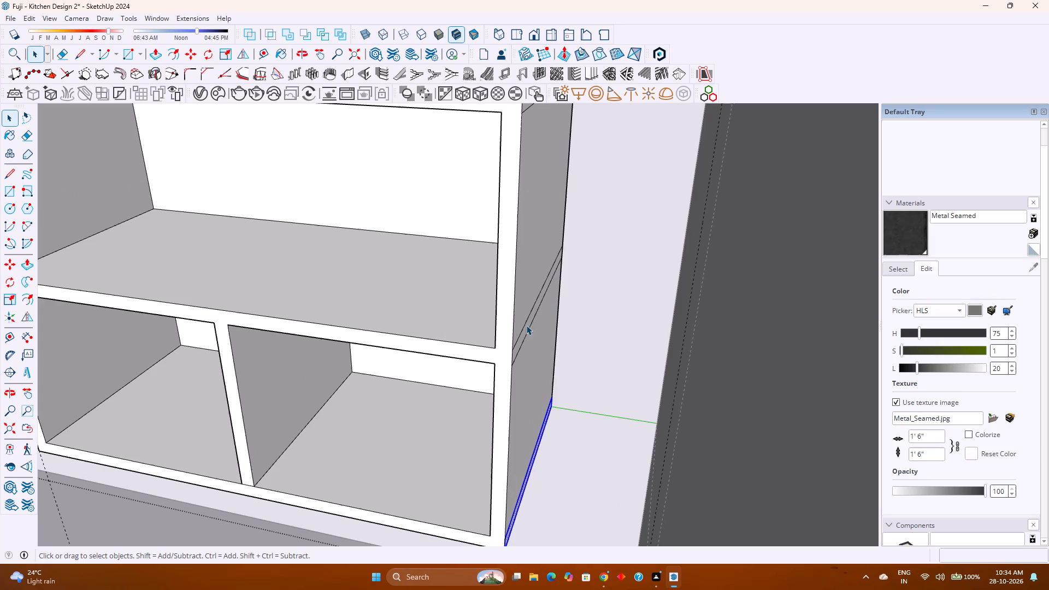
ctrl+double_click(527, 327)
scroll(527, 327, down, 2)
shift+middle_drag(527, 327, 540, 416)
shift+middle_click(540, 416)
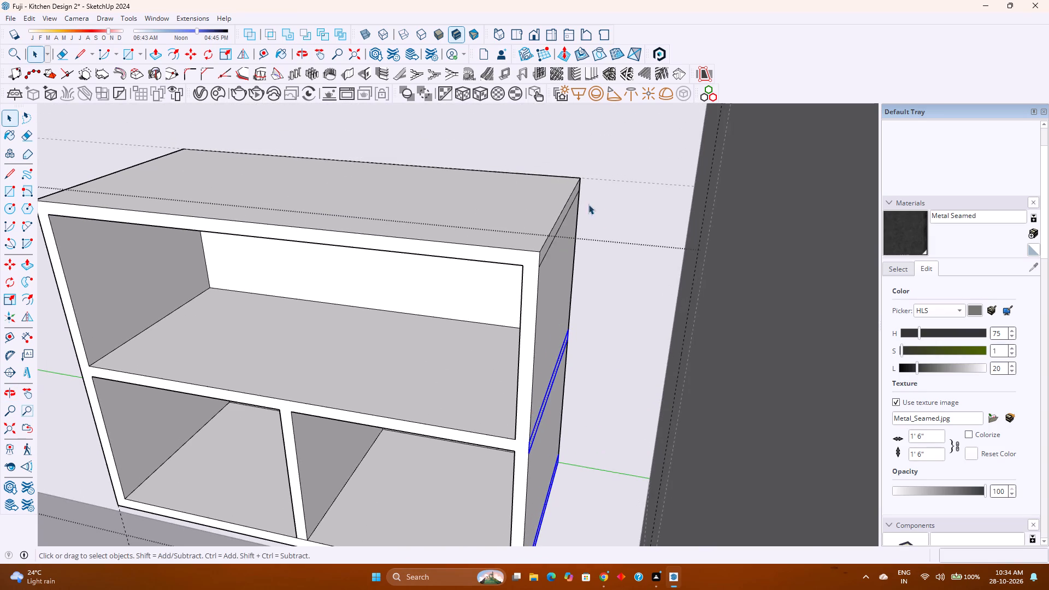
scroll(563, 246, up, 6)
ctrl+double_click(532, 250)
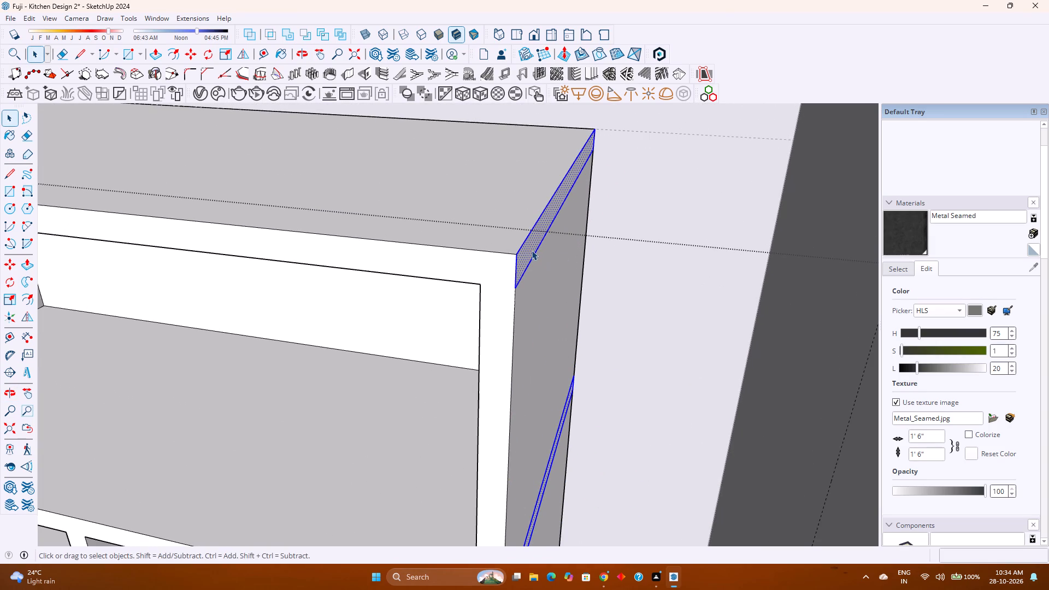
key(m)
scroll(517, 285, down, 3)
click(514, 264)
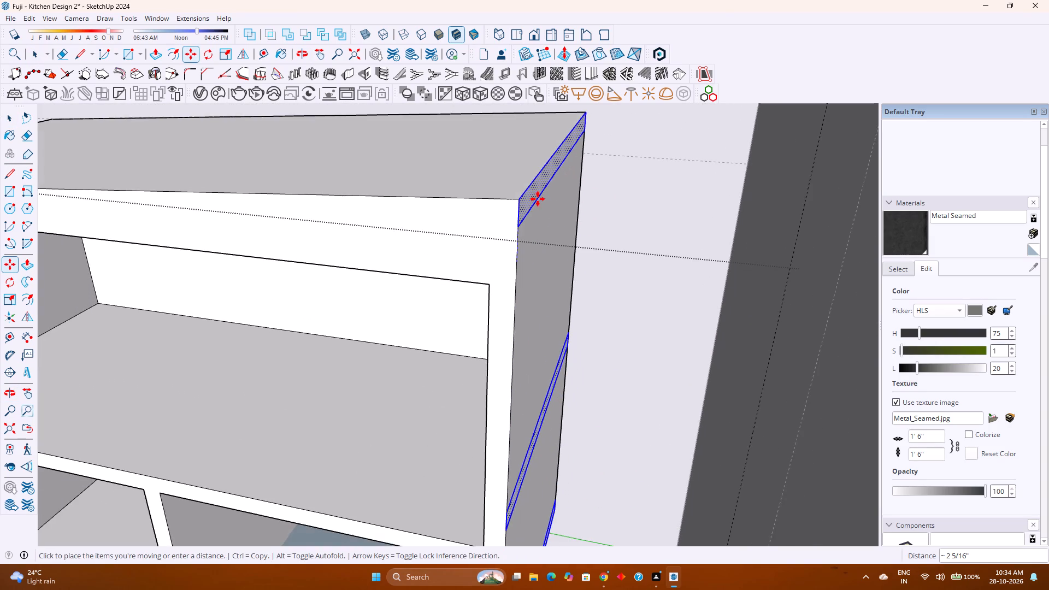
scroll(538, 199, down, 11)
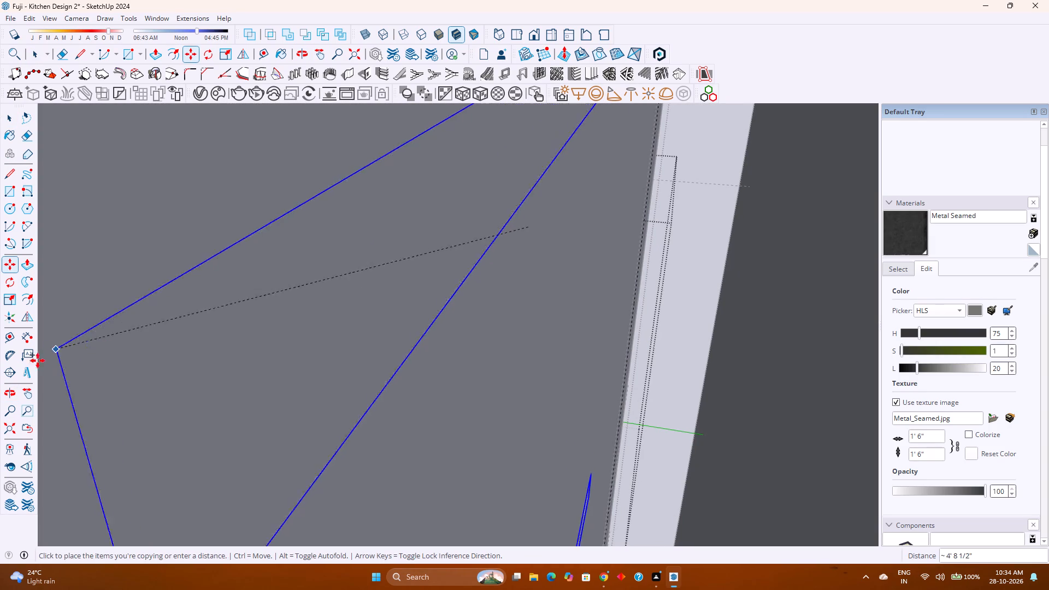
click(4, 427)
middle_drag(219, 367, 278, 403)
shift+middle_drag(408, 326, 182, 520)
key(Up)
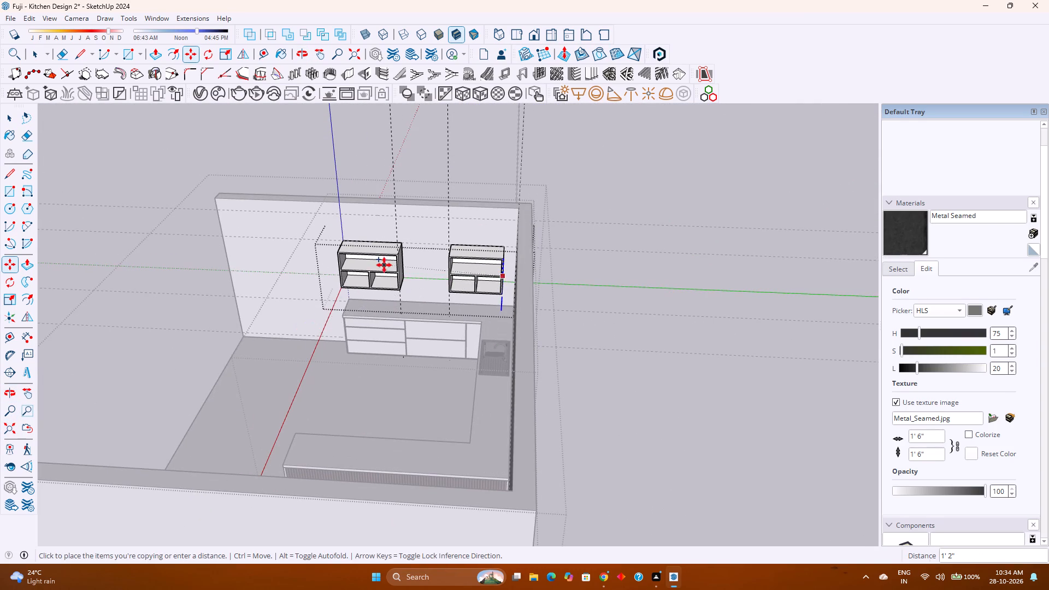
scroll(384, 265, down, 2)
shift+scroll(403, 253, down, 1)
shift+middle_drag(384, 312, 338, 451)
middle_drag(338, 419, 343, 341)
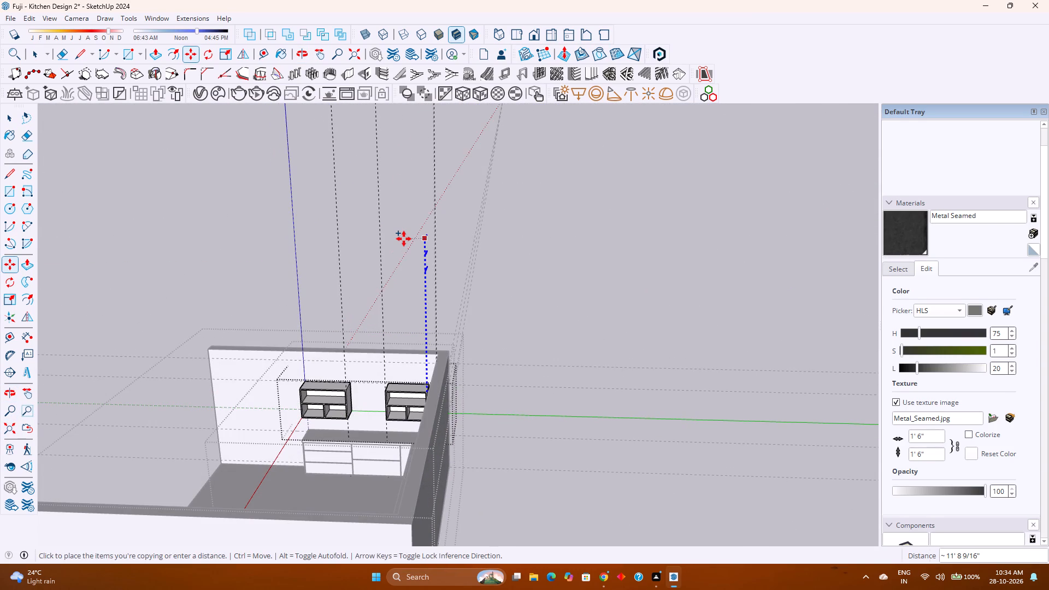
text(10')
key(Return)
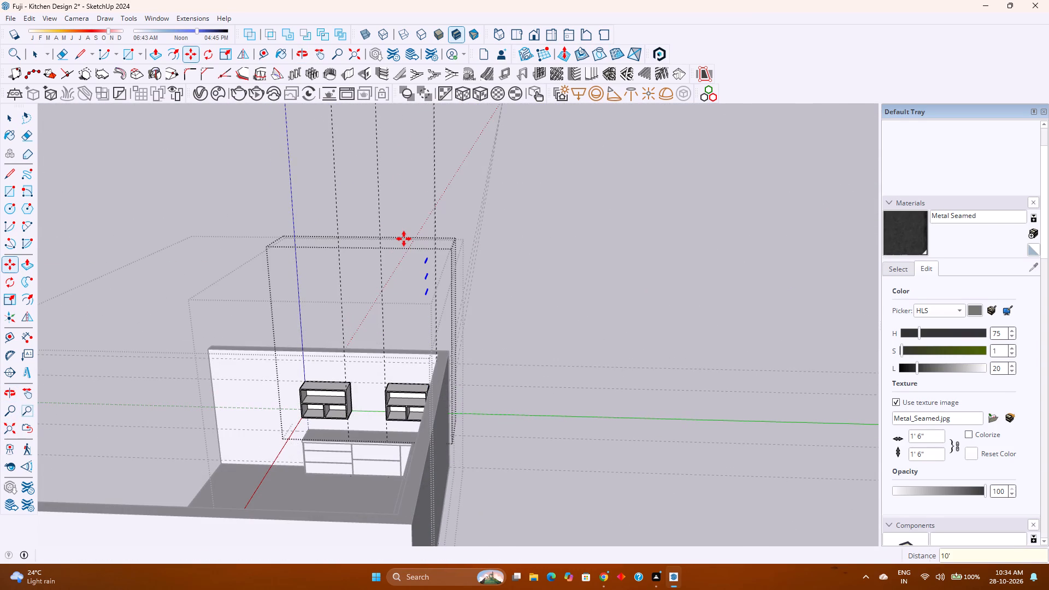
Group the three copied strip faces above the right cabinet.
key(space)
scroll(420, 341, up, 3)
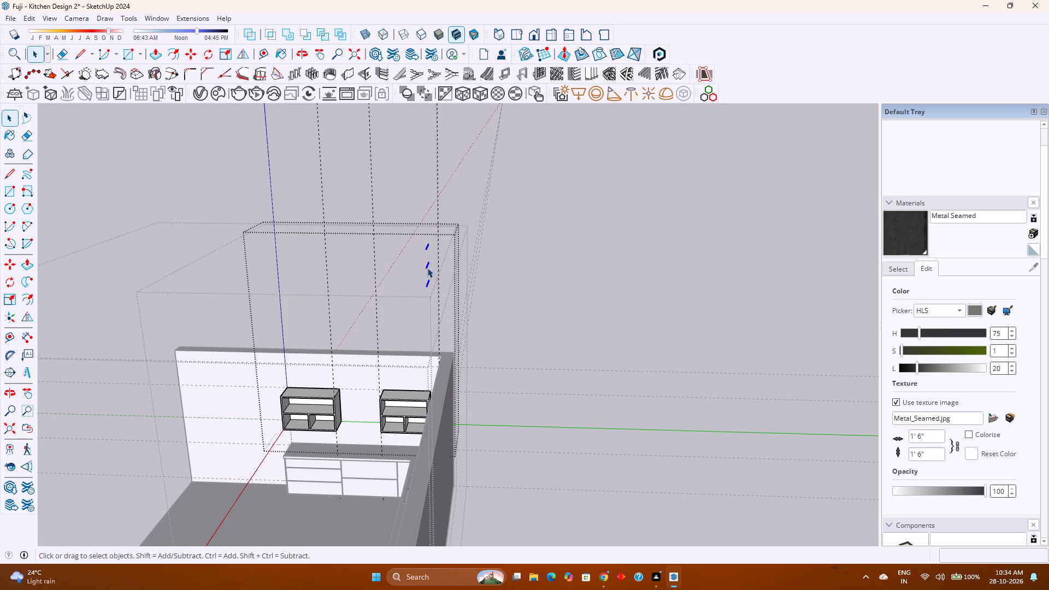
right_click(427, 264)
click(468, 363)
Erase the top, middle and bottom strip lines from the right cabinet's side panel, leaving one plain face.
scroll(401, 400, up, 18)
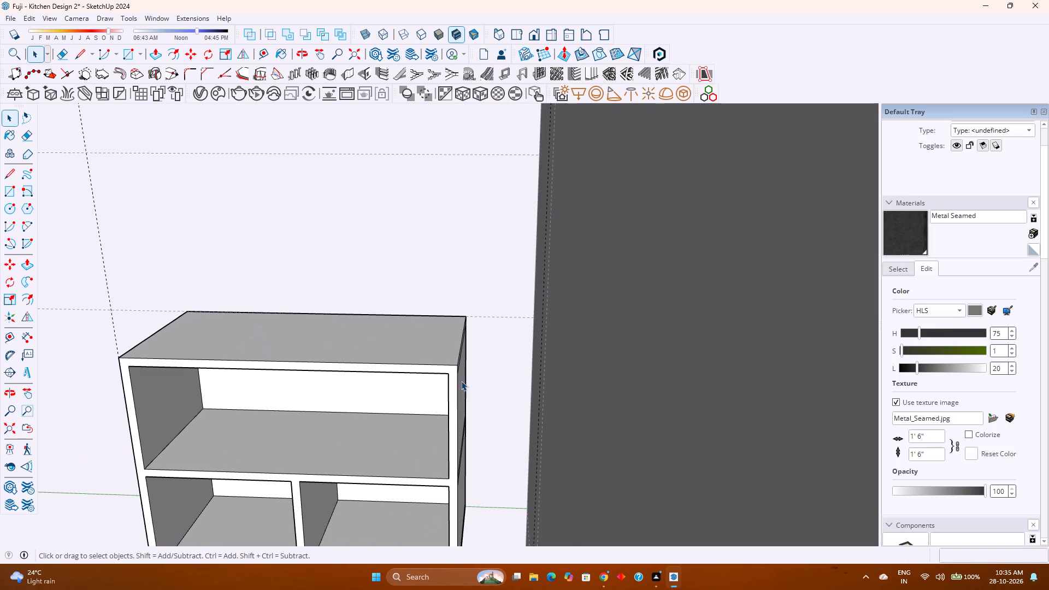
click(461, 381)
scroll(463, 376, up, 8)
middle_drag(465, 356, 434, 339)
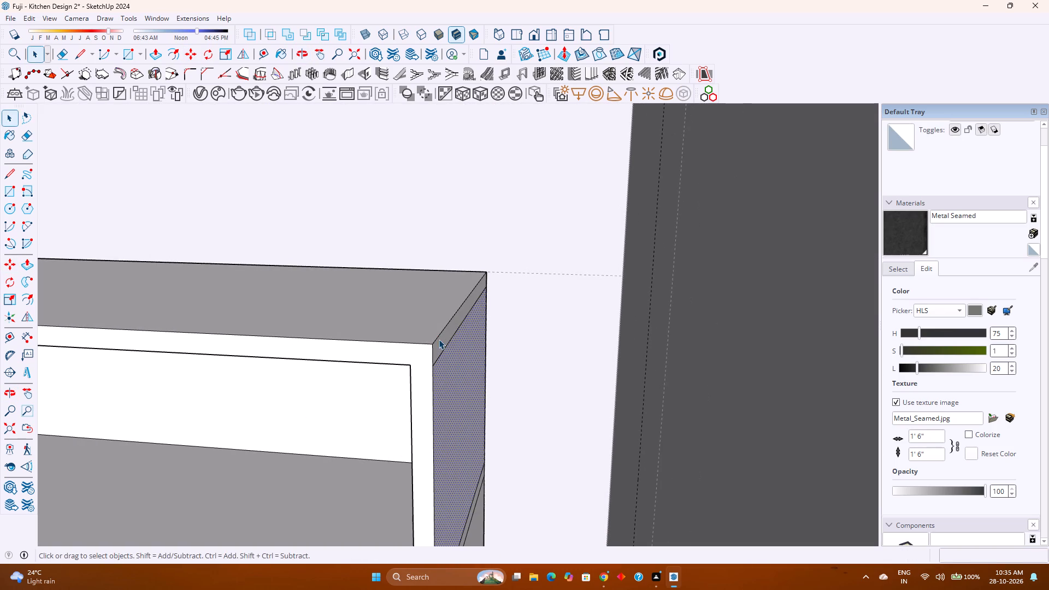
key(e)
click(458, 327)
scroll(472, 381, down, 2)
shift+middle_drag(465, 444, 448, 344)
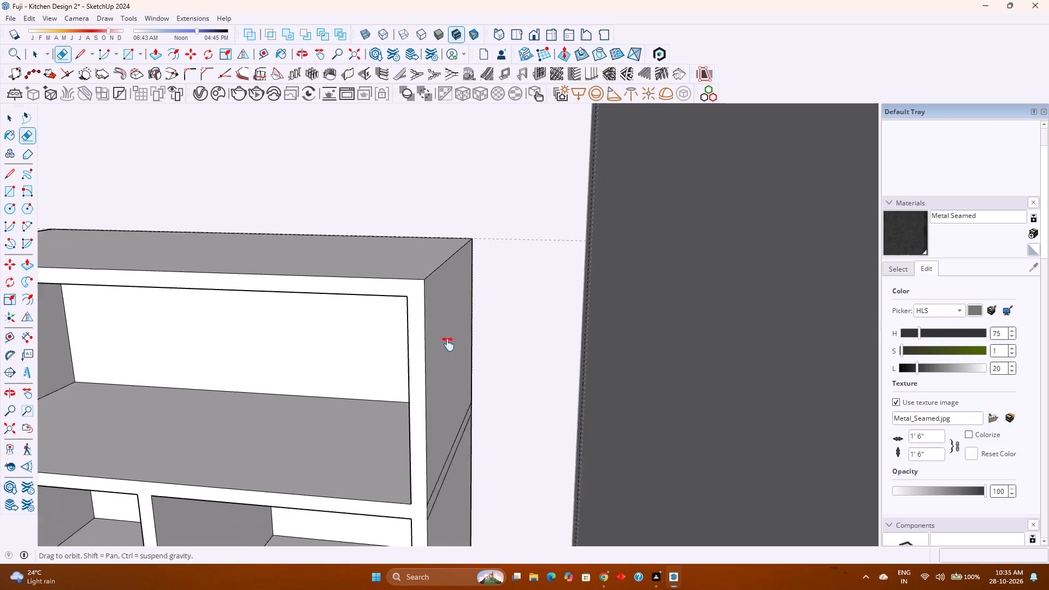
shift+middle_drag(448, 344, 448, 339)
shift+middle_click(448, 335)
drag(463, 374, 457, 408)
shift+middle_drag(447, 452, 455, 315)
shift+middle_click(455, 314)
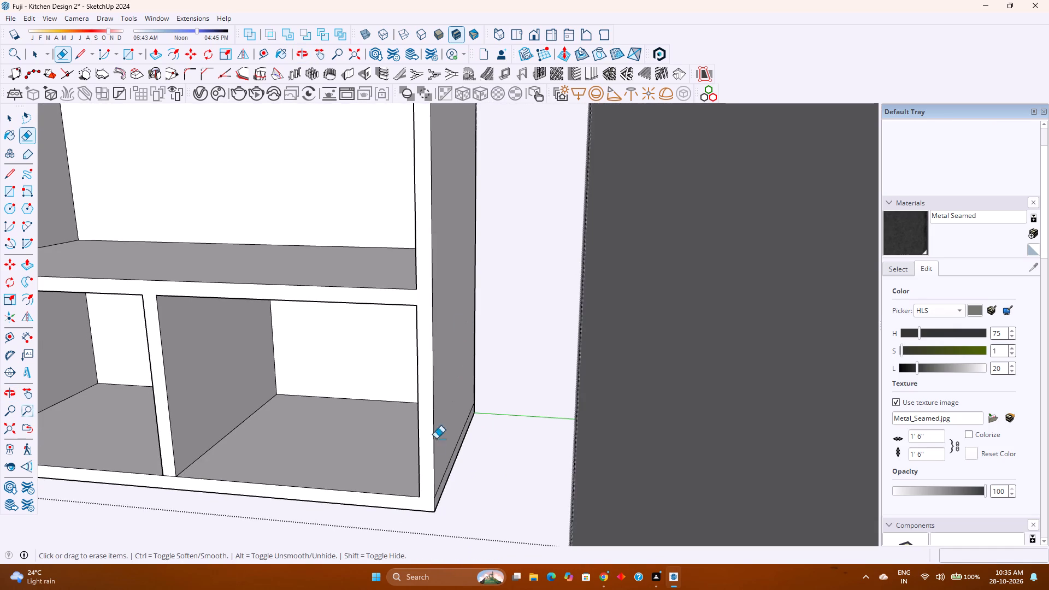
click(450, 458)
Move the group of three strips 10' straight down, back onto the right cabinet's side panel.
shift+middle_drag(452, 421, 499, 483)
key(space)
scroll(493, 408, down, 4)
shift+middle_drag(491, 370, 531, 491)
shift+middle_click(531, 492)
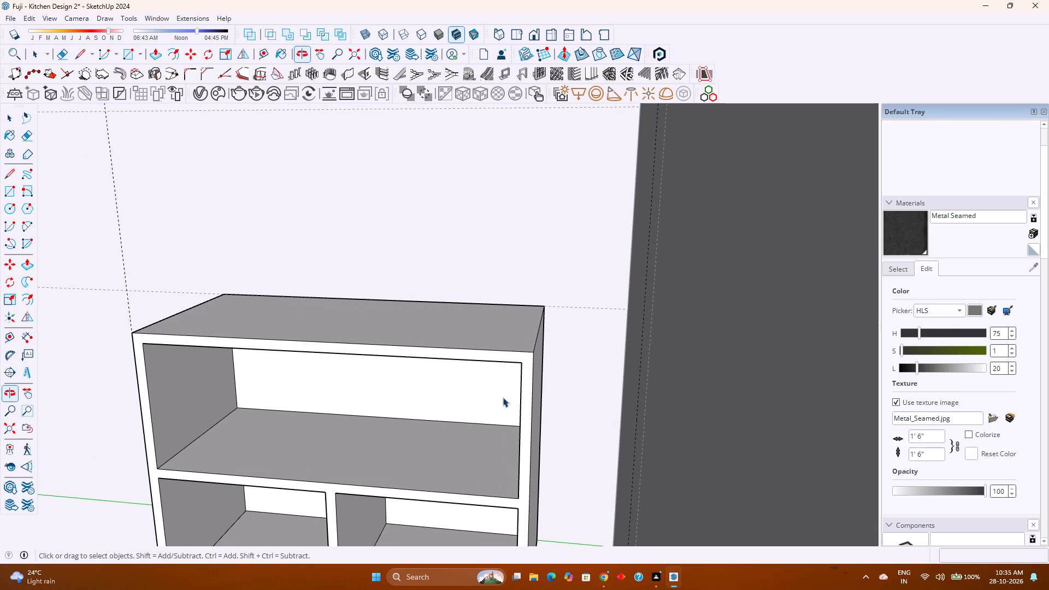
click(511, 346)
scroll(504, 351, down, 4)
shift+middle_drag(504, 349, 576, 473)
scroll(571, 444, down, 7)
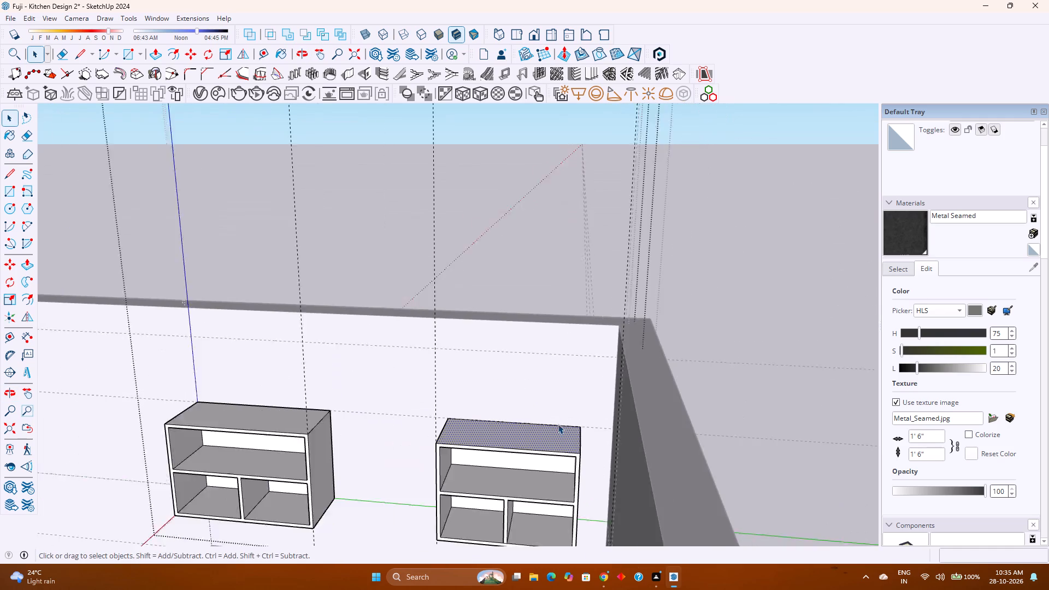
scroll(558, 424, down, 6)
click(581, 182)
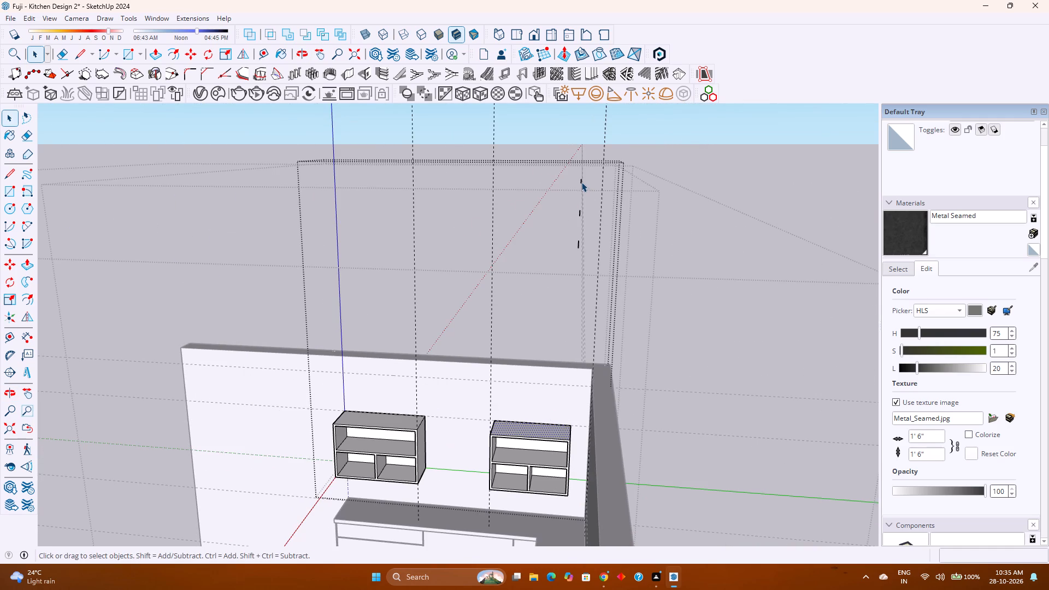
key(m)
scroll(577, 176, up, 11)
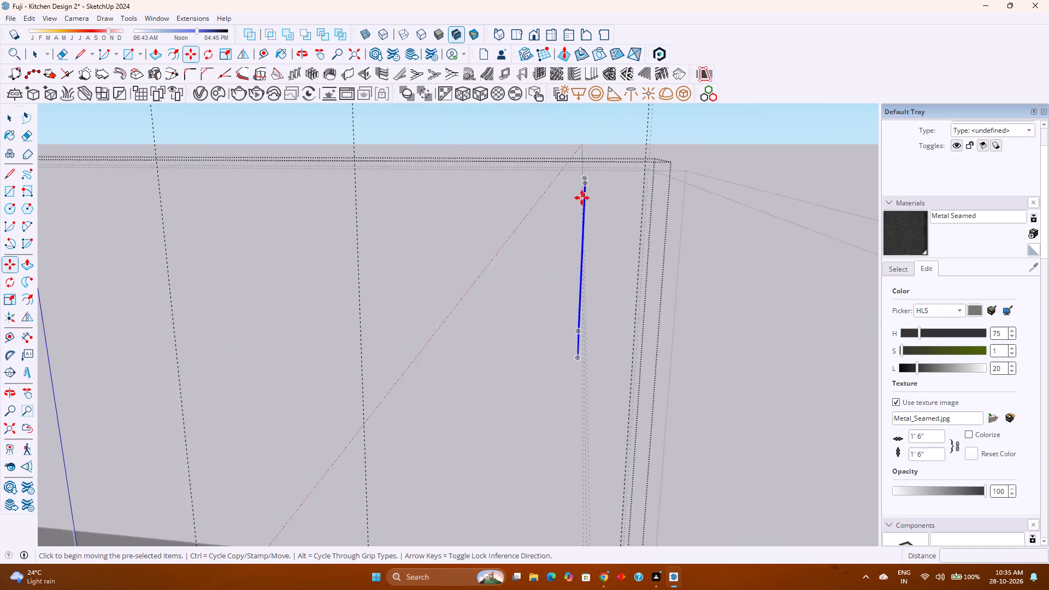
scroll(582, 198, up, 3)
middle_drag(583, 200, 543, 216)
middle_click(543, 216)
click(565, 184)
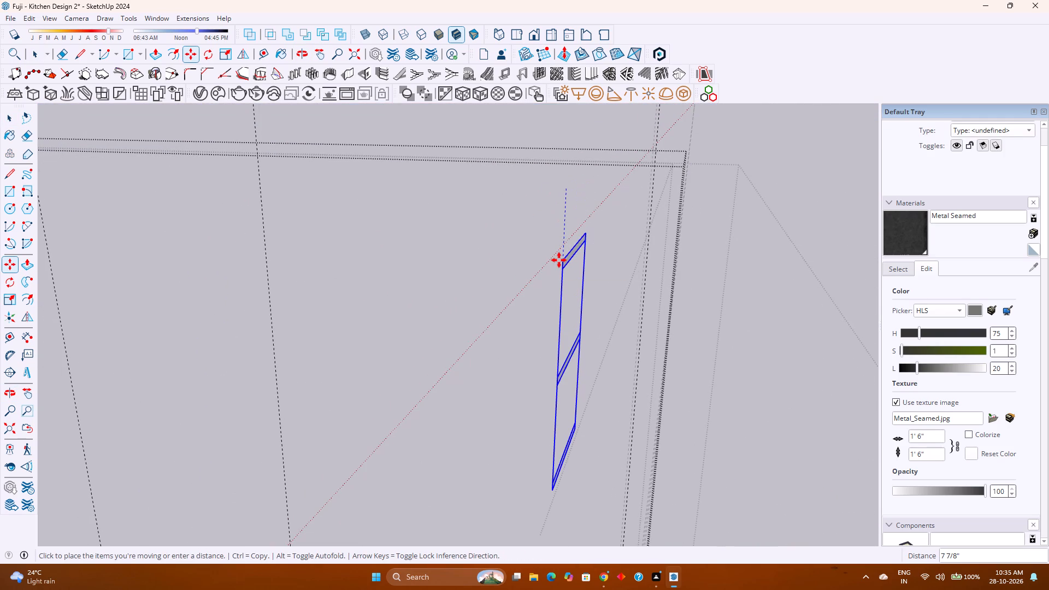
key(Up)
text(10')
key(Return)
scroll(558, 266, down, 5)
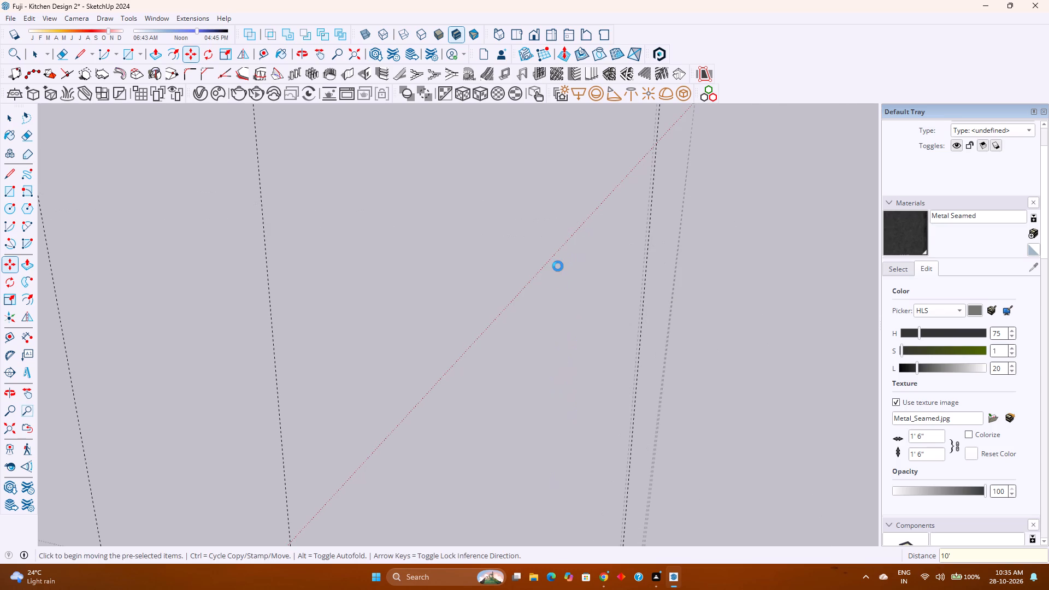
scroll(486, 381, down, 3)
shift+middle_drag(486, 400, 582, 243)
shift+middle_click(583, 241)
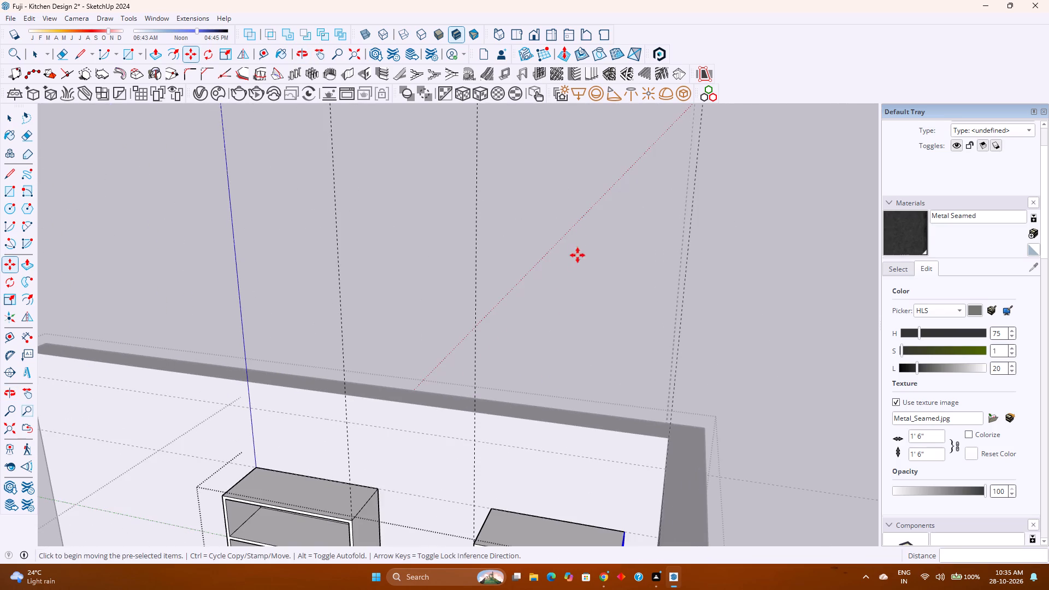
Save the kitchen model.
key(space)
scroll(581, 304, down, 2)
shift+middle_drag(576, 414, 561, 300)
shift+middle_click(561, 297)
scroll(534, 406, up, 3)
scroll(633, 440, up, 4)
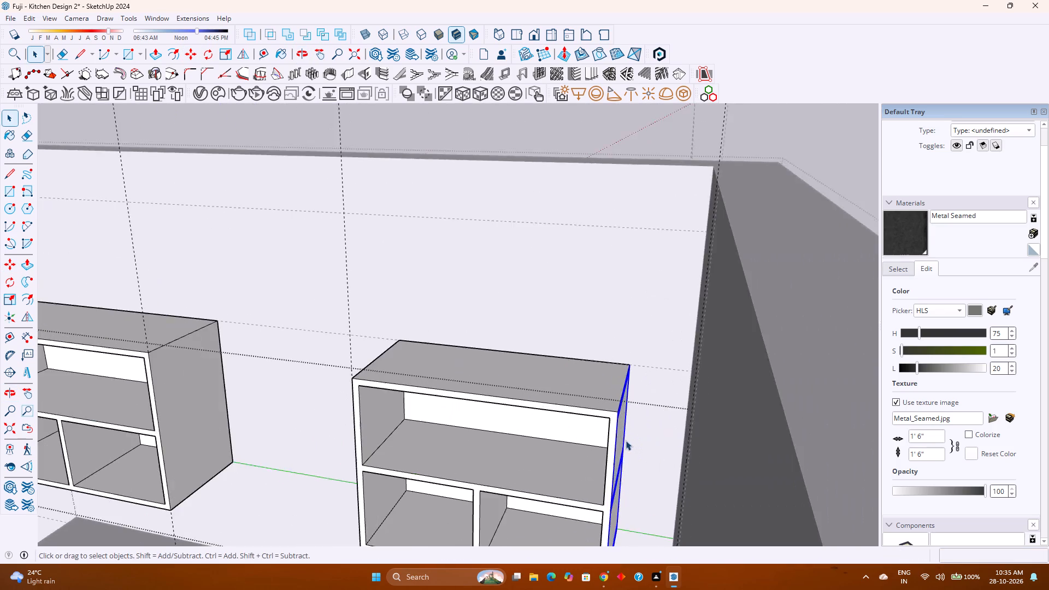
scroll(626, 440, up, 3)
middle_drag(616, 439, 613, 396)
middle_click(613, 396)
key(ctrl+s)
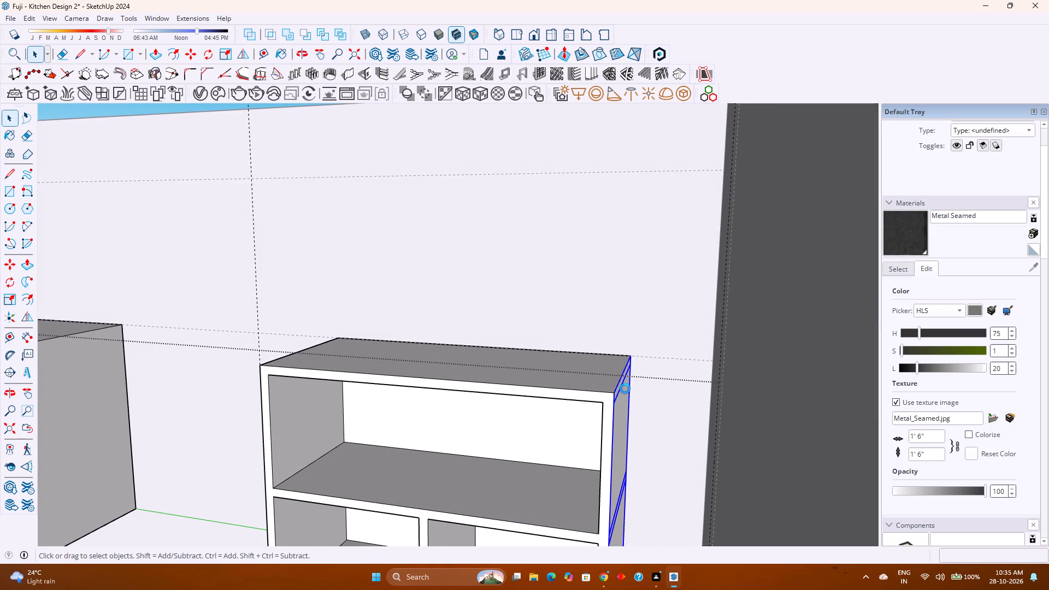
Inside the strip group, extrude the top strip 9" sideways across the gap to the side wall.
scroll(628, 385, up, 16)
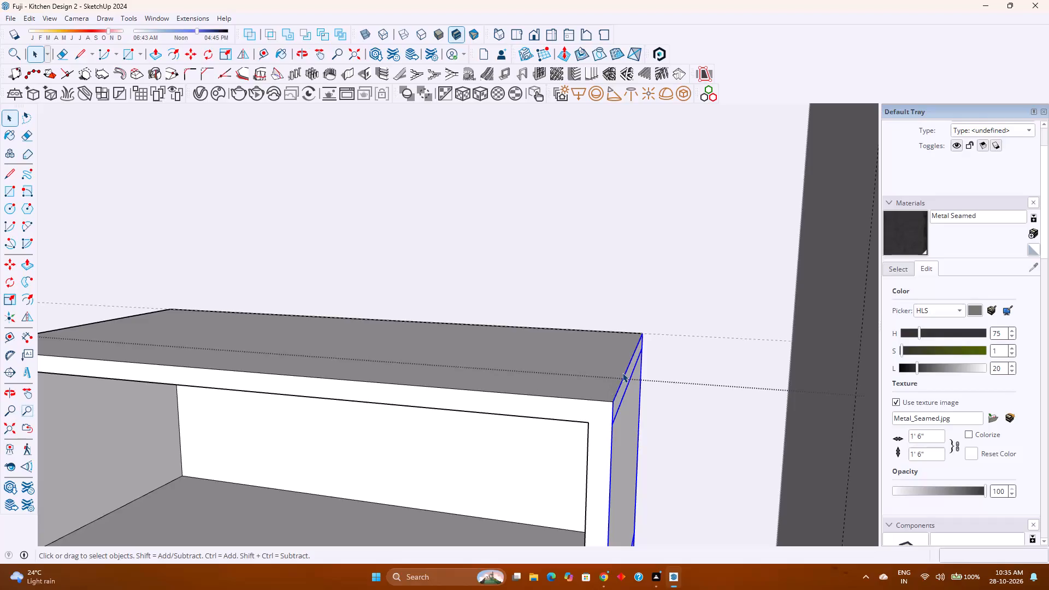
double_click(624, 385)
scroll(623, 397, up, 6)
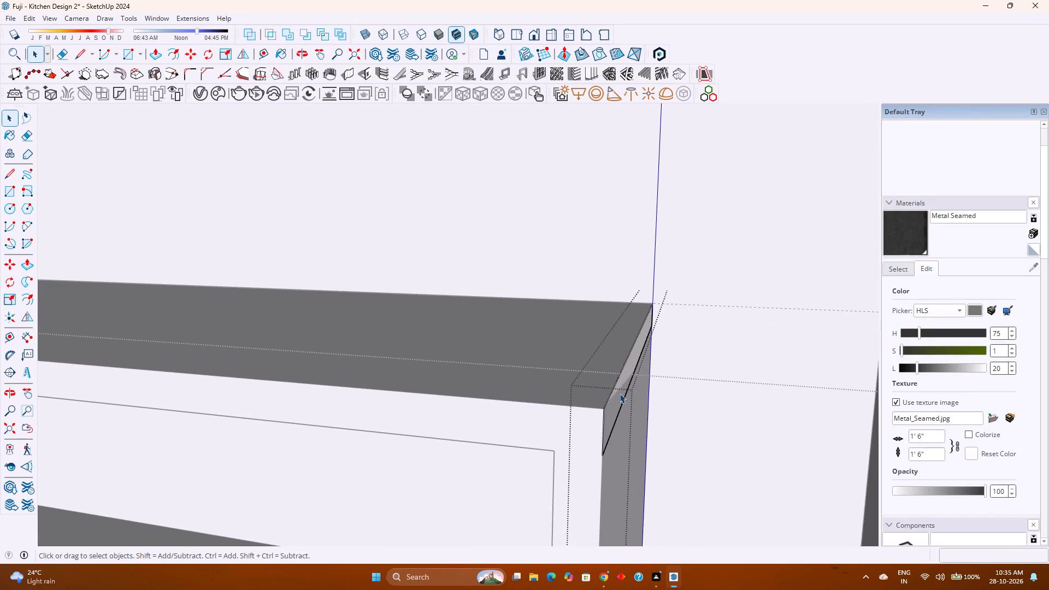
key(p)
click(621, 393)
scroll(670, 393, down, 4)
shift+middle_drag(670, 402, 664, 338)
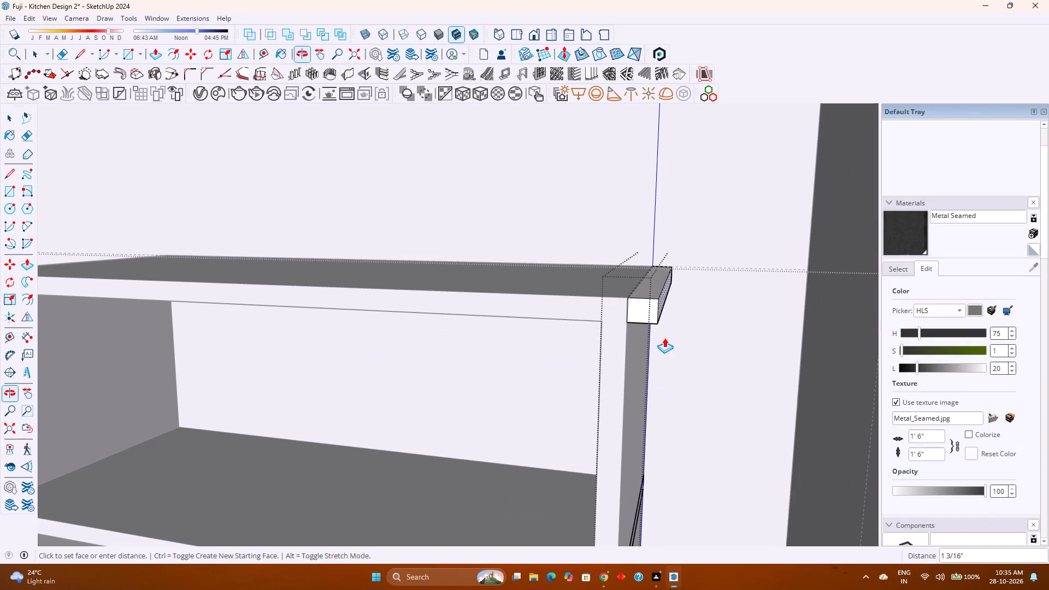
click(830, 267)
Extrude the group's middle and bottom strips by the same 9" toward the side wall and leave the group.
shift+middle_drag(726, 402, 698, 312)
shift+middle_click(698, 312)
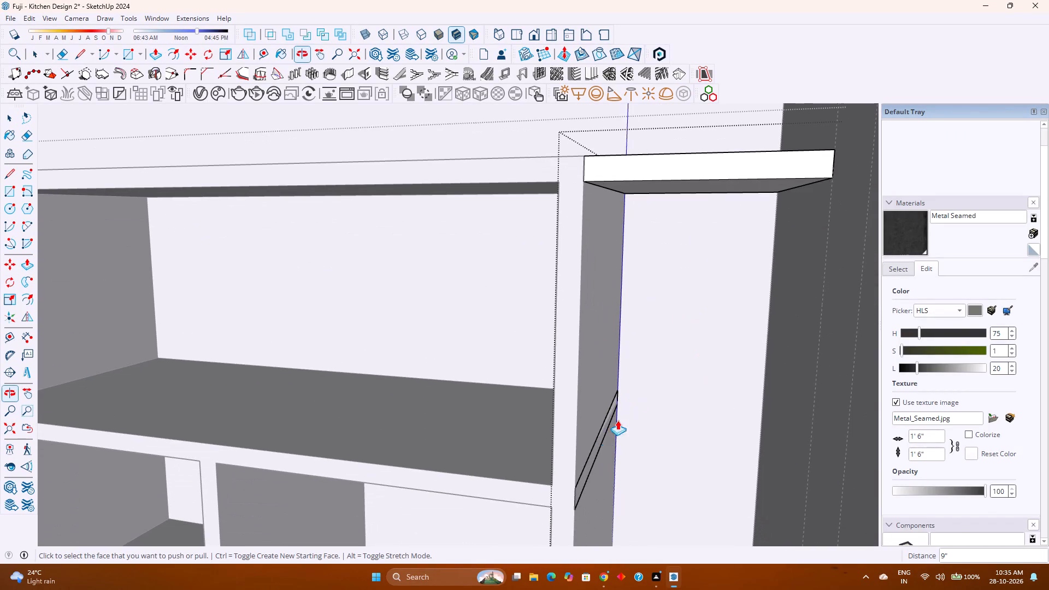
double_click(592, 459)
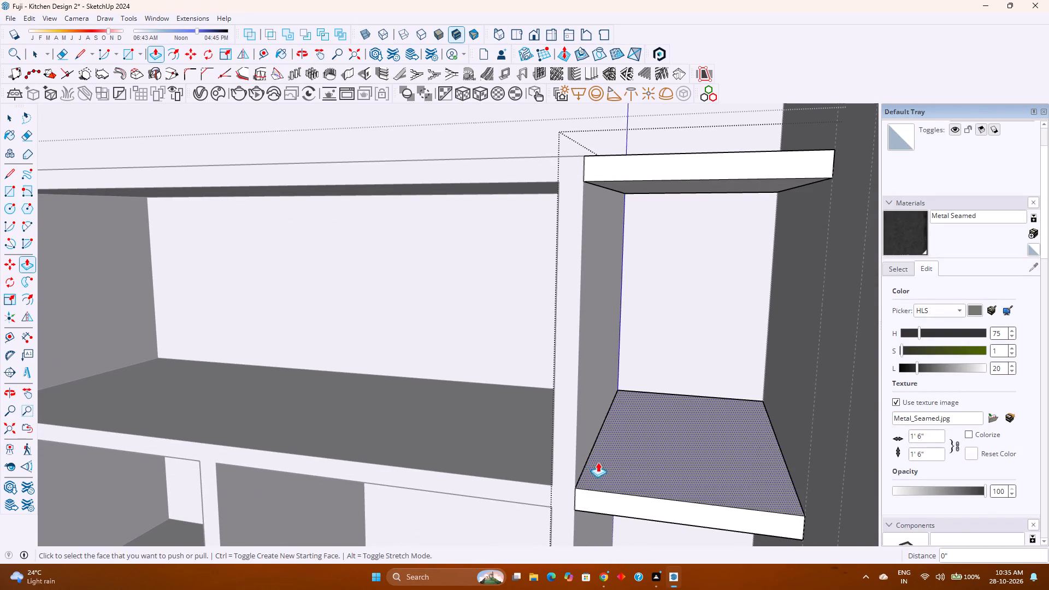
shift+middle_drag(597, 462, 597, 367)
shift+middle_drag(598, 359, 599, 346)
scroll(600, 324, down, 4)
shift+middle_drag(604, 474, 611, 358)
shift+middle_click(612, 357)
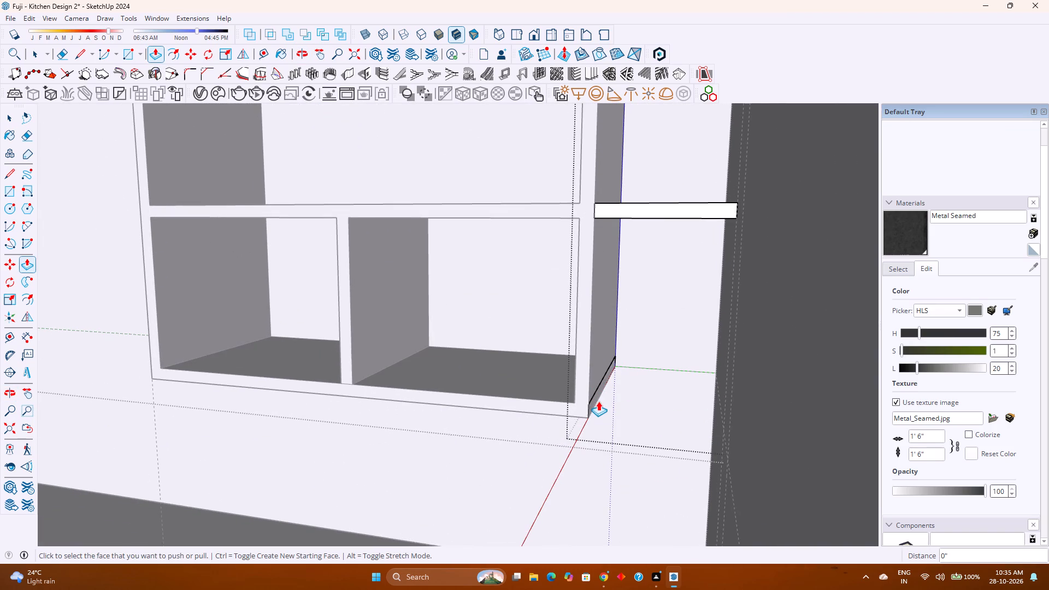
double_click(593, 404)
key(space)
scroll(588, 401, down, 4)
key(Escape)
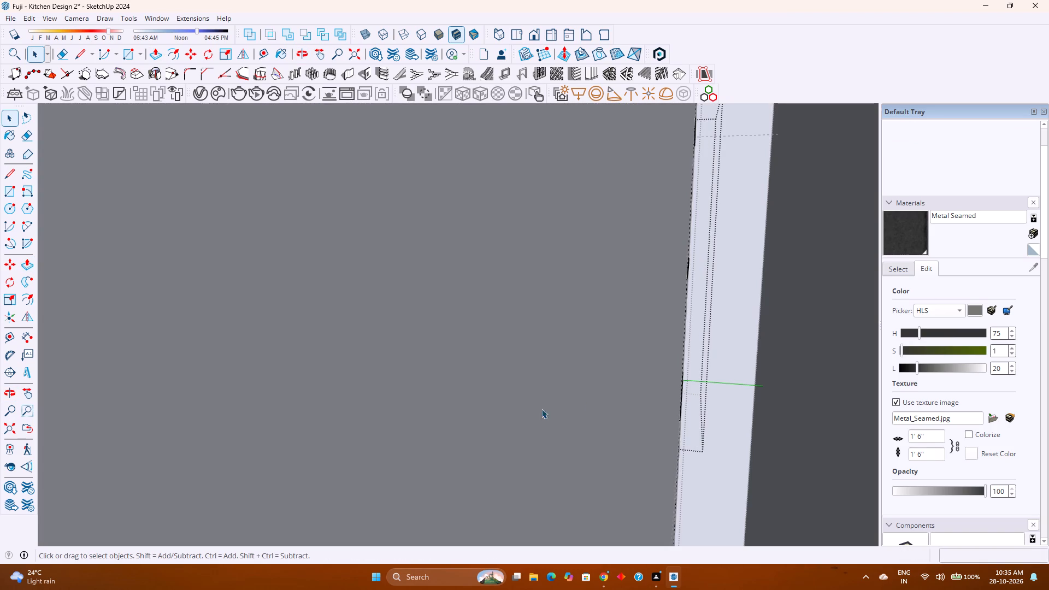
Leave the open group and save the kitchen model.
click(5, 424)
middle_drag(203, 409, 697, 420)
middle_click(697, 420)
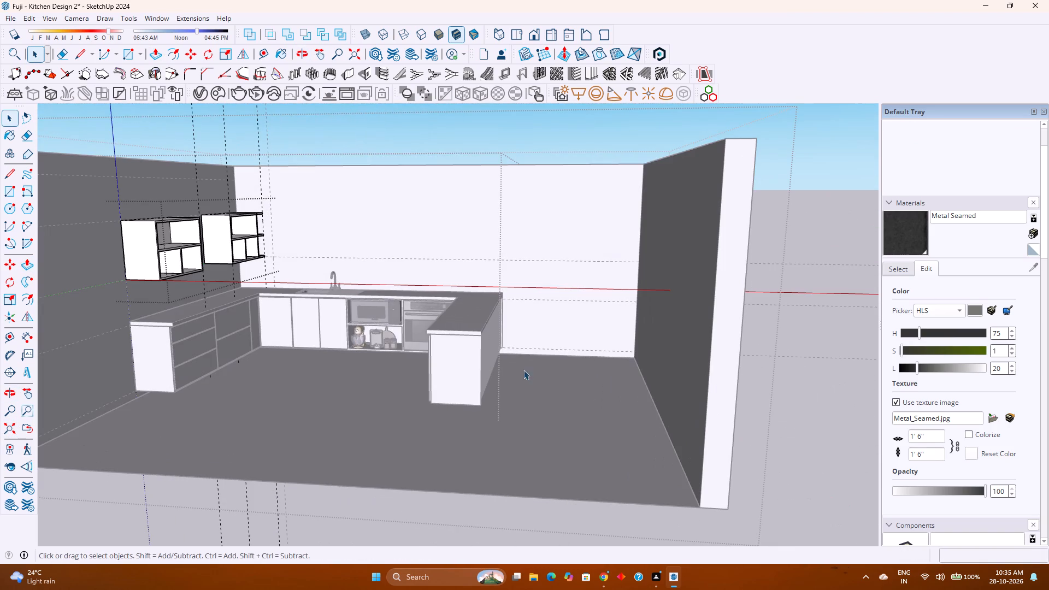
key(Escape)
key(ctrl+s)
Examine the upper wall cabinets with their corner shelves and the wall above the sink from several angles.
shift+middle_drag(484, 339, 662, 468)
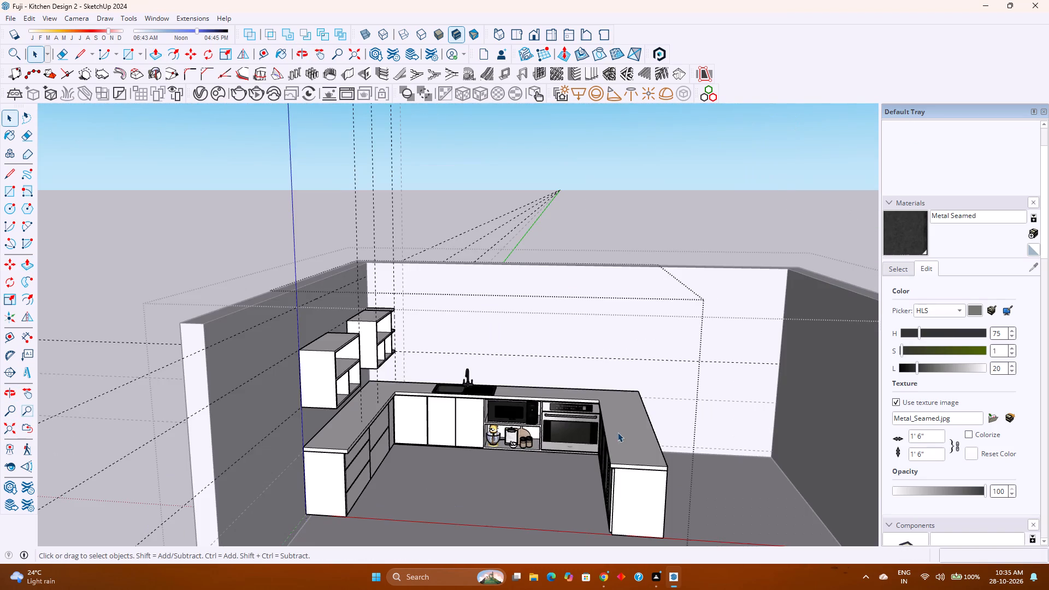
scroll(438, 392, up, 3)
shift+middle_drag(454, 378, 537, 398)
middle_drag(517, 412, 382, 399)
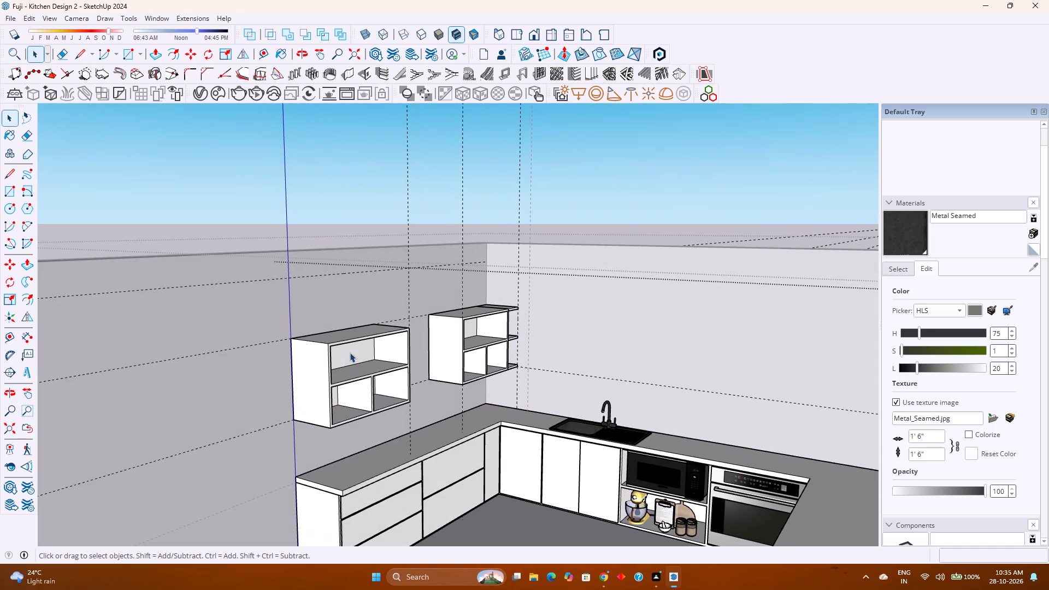
click(349, 339)
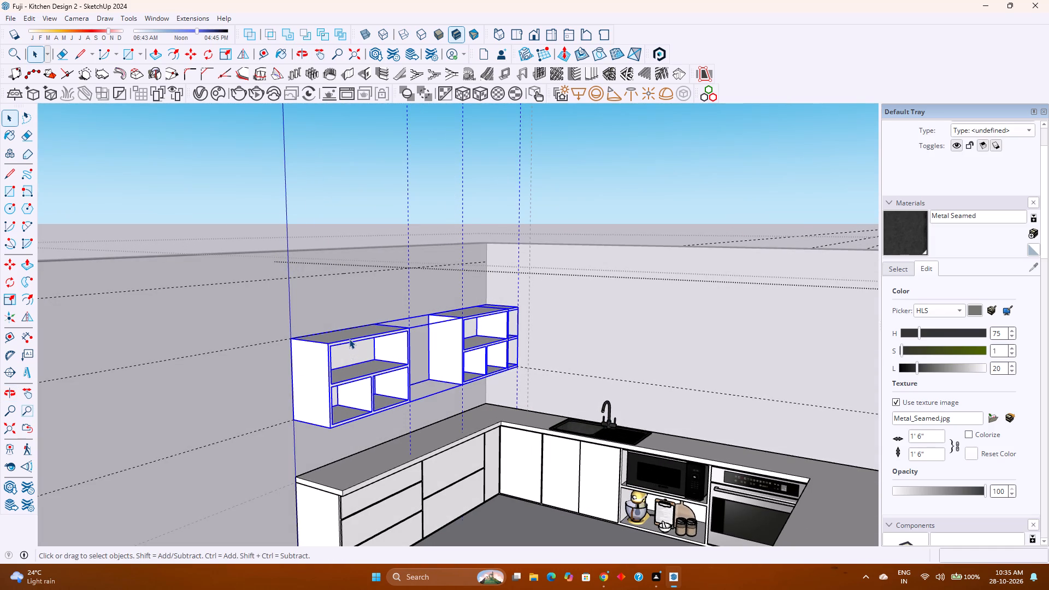
double_click(349, 339)
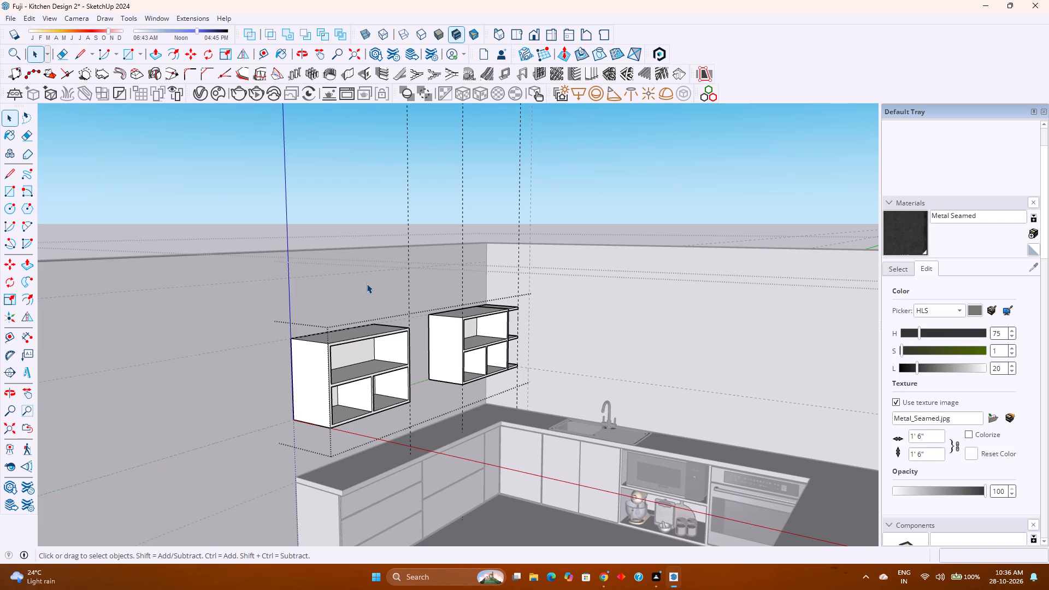
key(Escape)
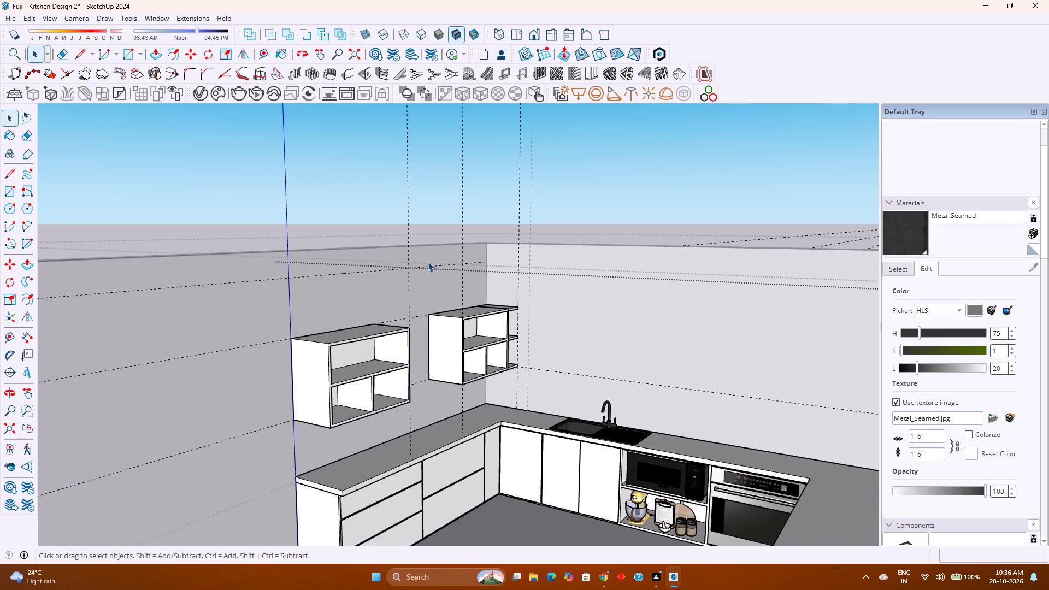
click(569, 311)
click(592, 347)
scroll(596, 349, down, 2)
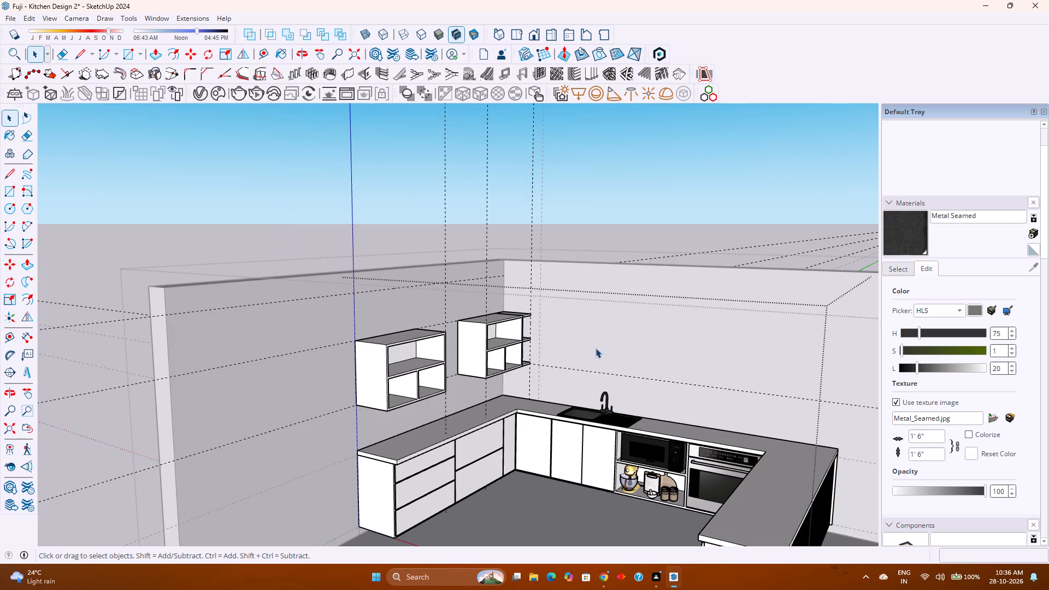
key(Escape)
shift+middle_drag(609, 336, 457, 281)
shift+middle_click(456, 281)
scroll(426, 304, up, 2)
middle_drag(426, 304, 451, 310)
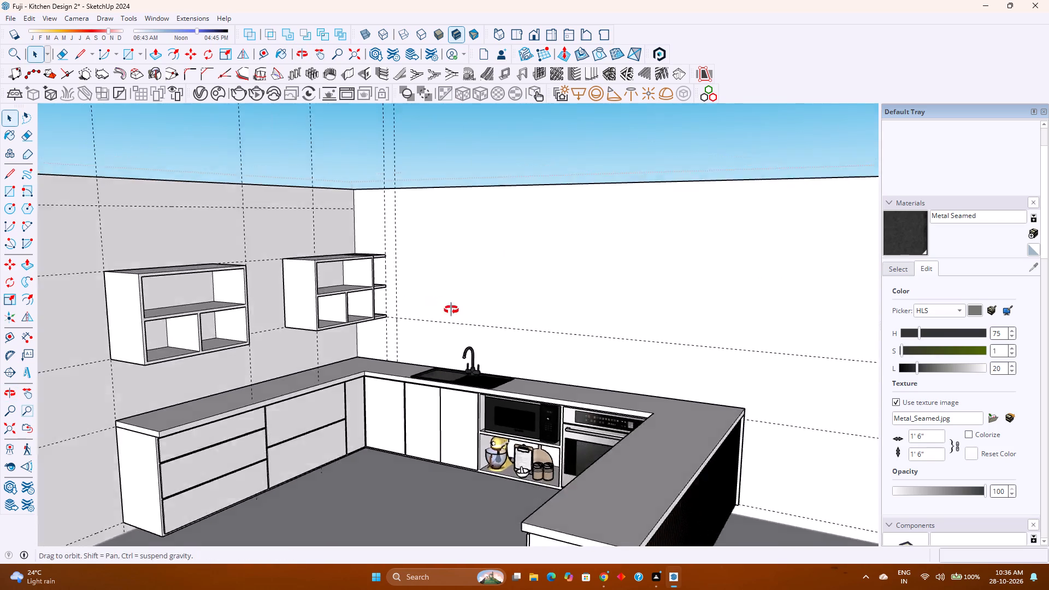
middle_drag(451, 310, 547, 345)
scroll(399, 313, up, 6)
shift+middle_drag(480, 352, 357, 356)
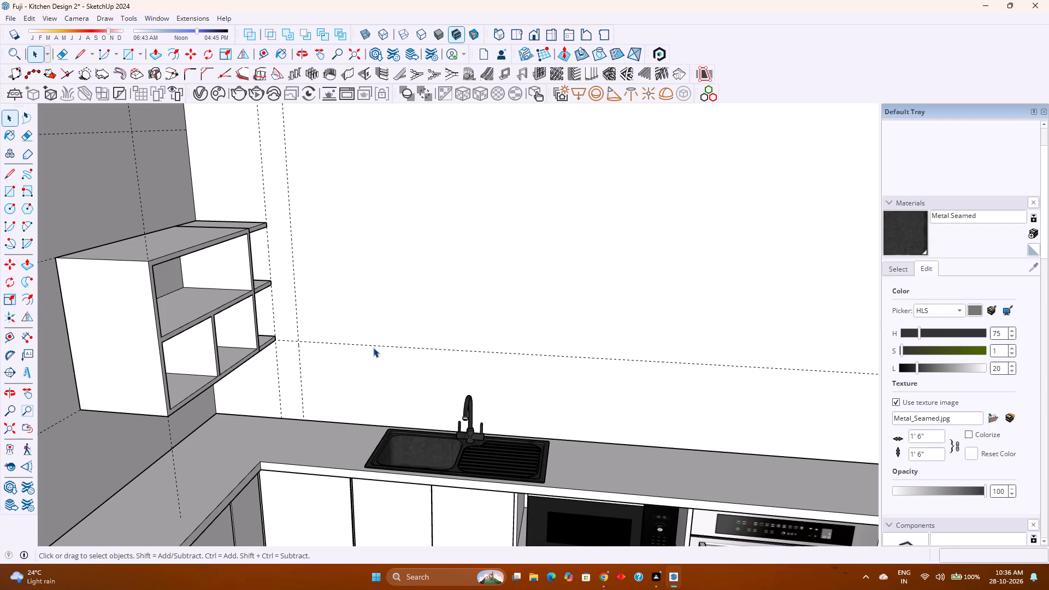
Place a vertical guide on the sink wall, 1' along from the guide at the ends of the open shelves.
scroll(373, 347, down, 1)
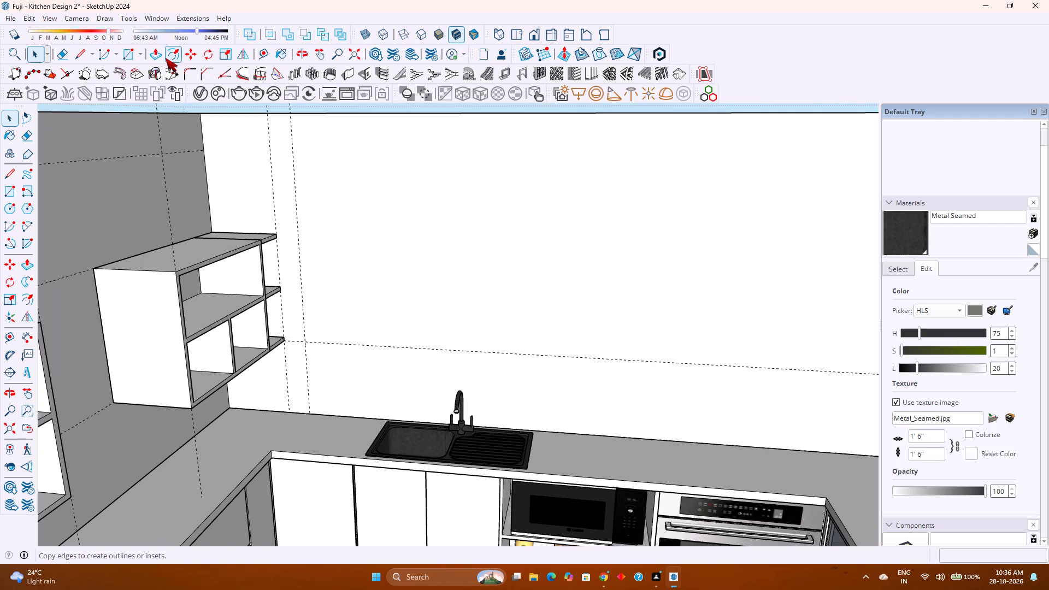
click(260, 54)
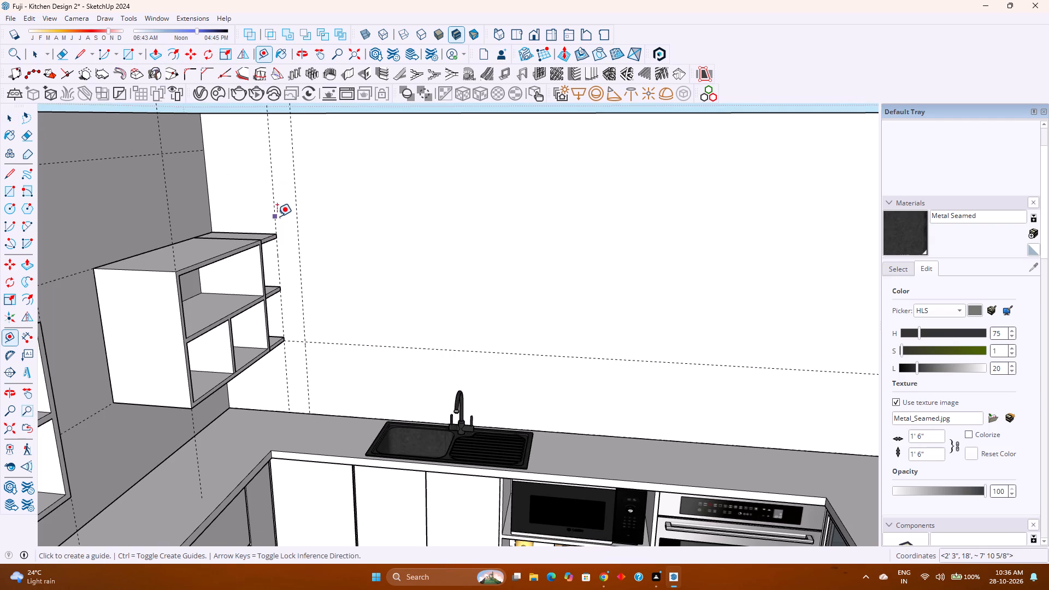
click(277, 216)
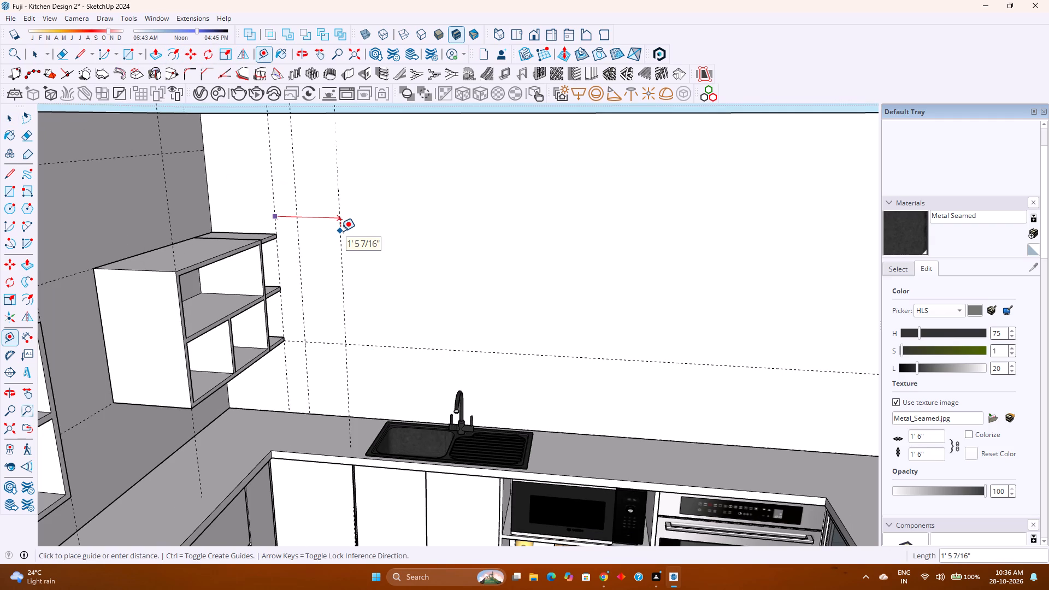
key(1)
key(apostrophe)
key(Return)
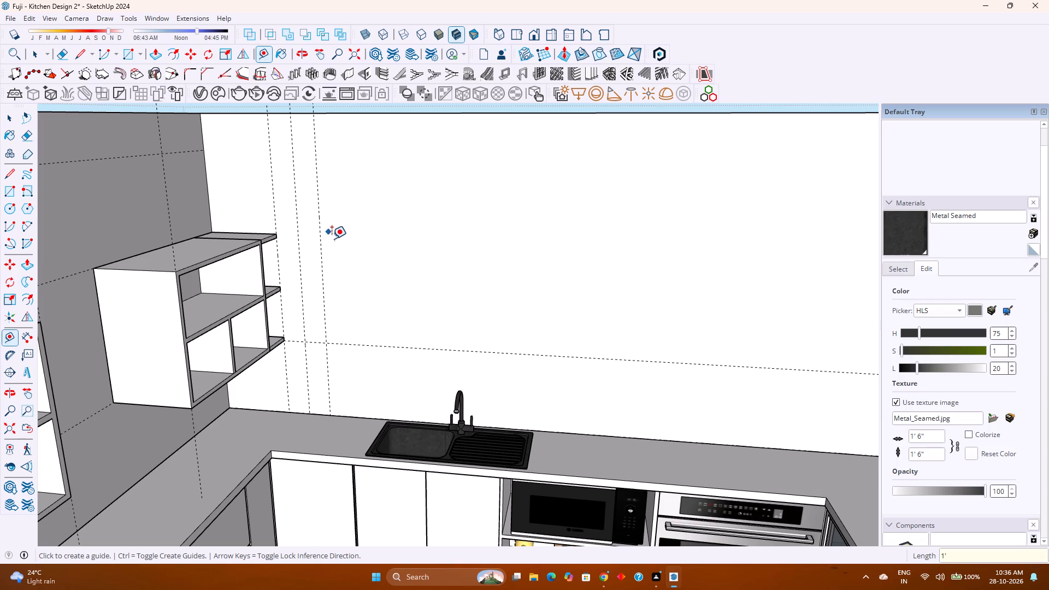
Place another vertical guide on the sink wall, 5' farther along from the new 1' guide.
click(320, 223)
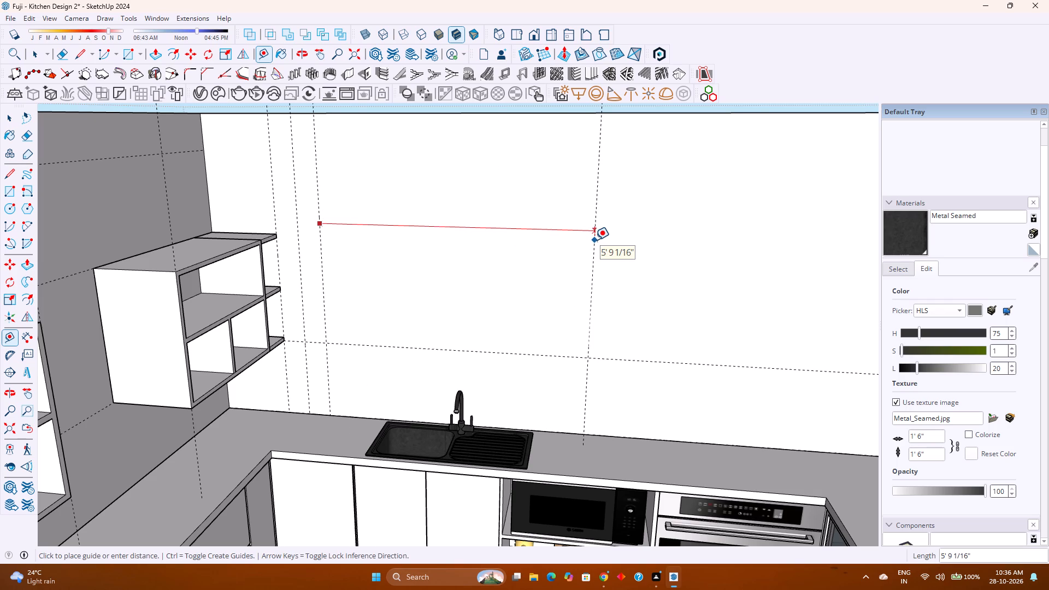
key(5)
key(apostrophe)
key(Return)
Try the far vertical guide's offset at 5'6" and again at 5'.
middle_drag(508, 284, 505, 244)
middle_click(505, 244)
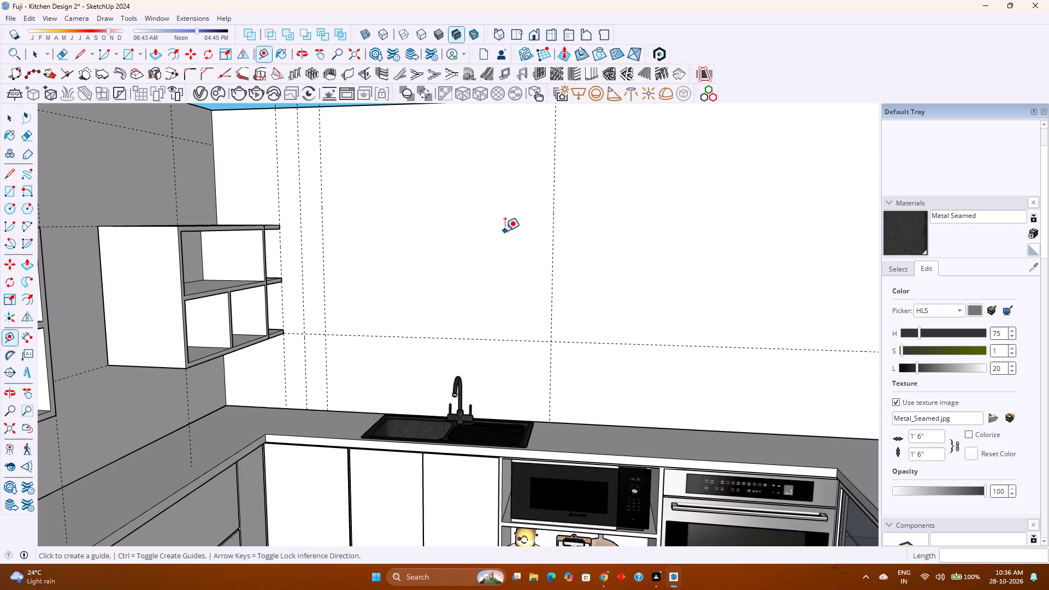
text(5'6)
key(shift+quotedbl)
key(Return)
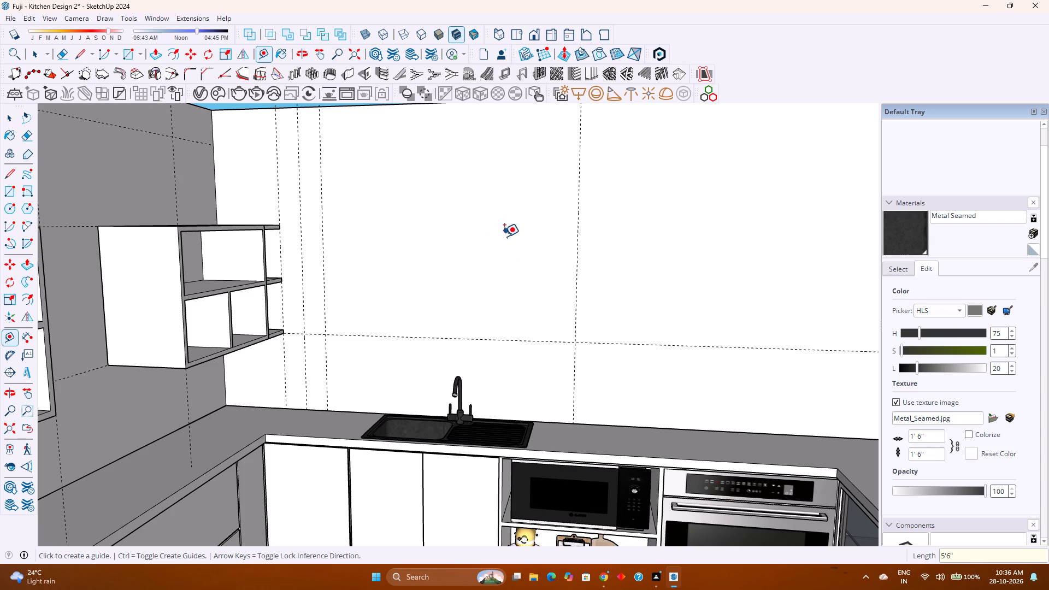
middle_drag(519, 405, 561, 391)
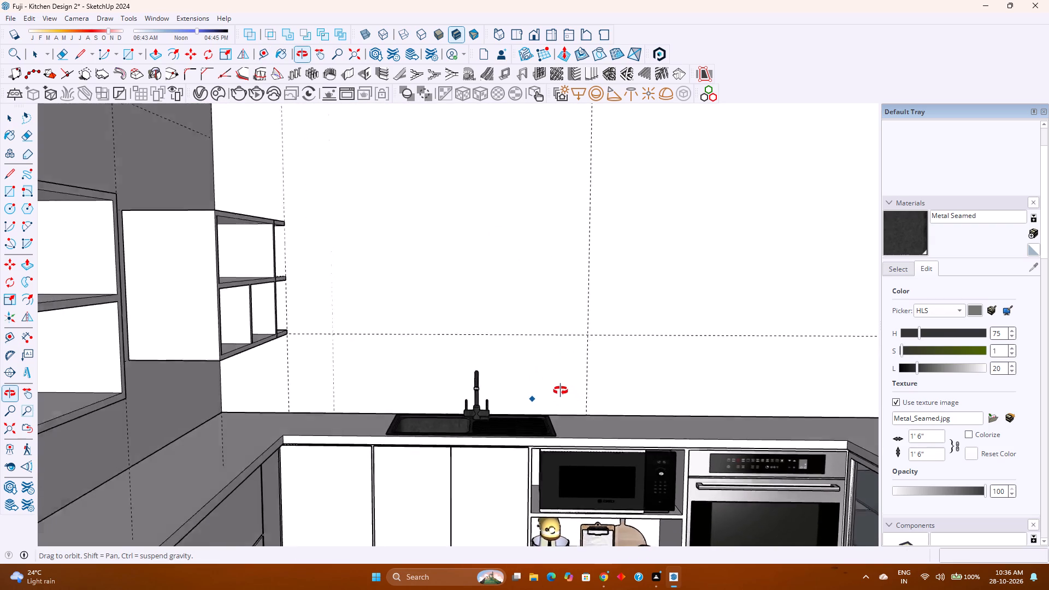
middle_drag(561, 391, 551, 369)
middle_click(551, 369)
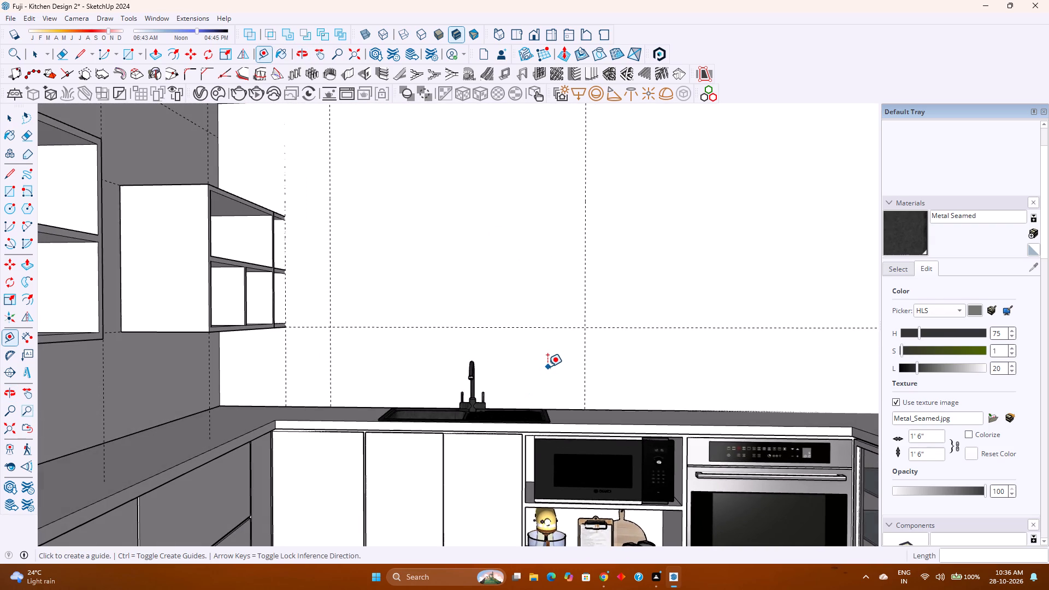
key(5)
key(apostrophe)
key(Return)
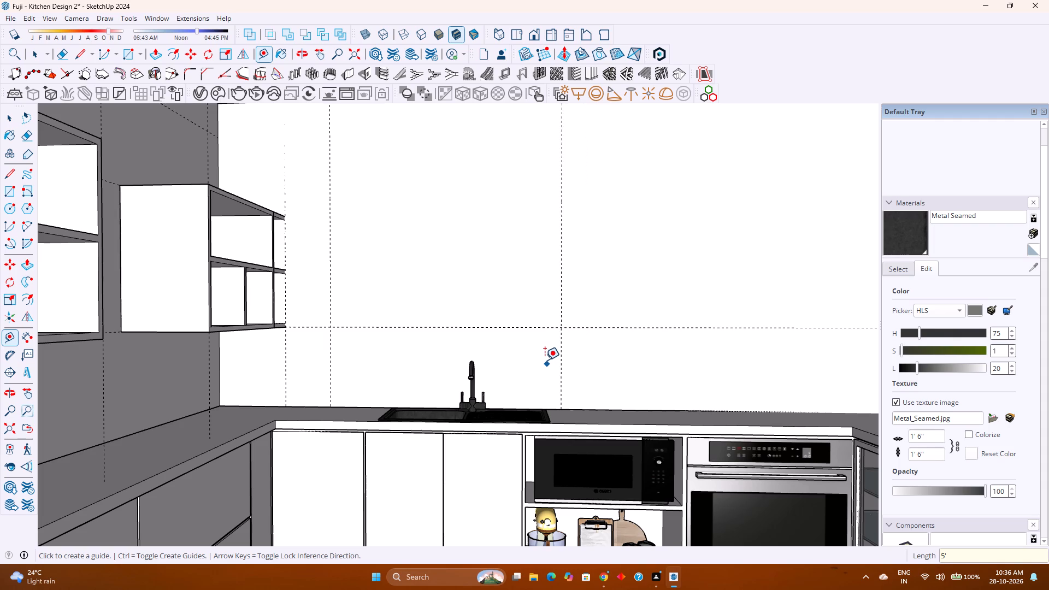
Set the far vertical guide's offset to 5'3".
middle_drag(545, 360, 568, 338)
middle_click(568, 338)
key(5)
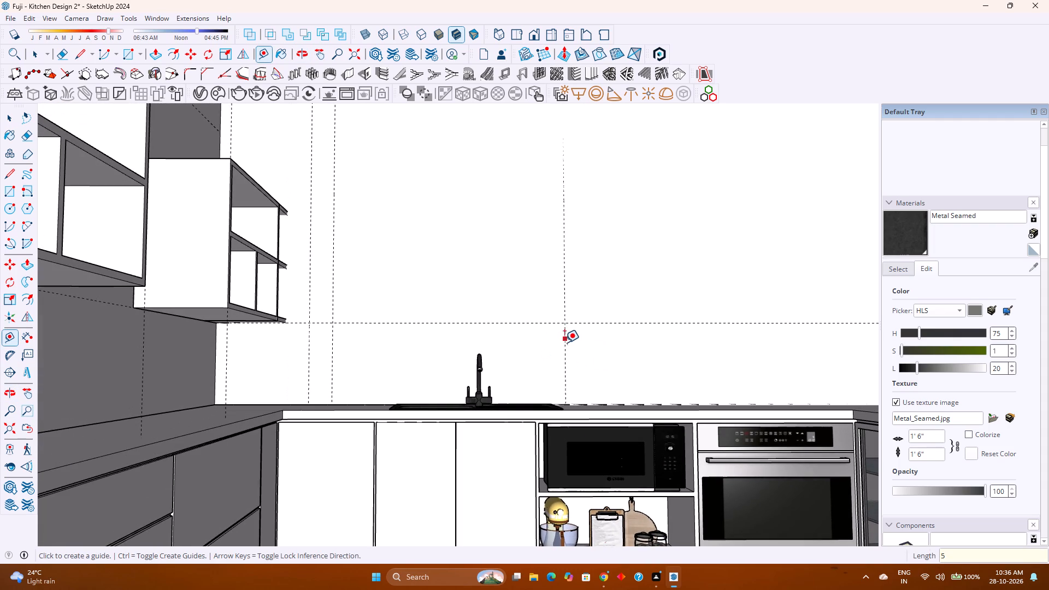
text('3)
key(Return)
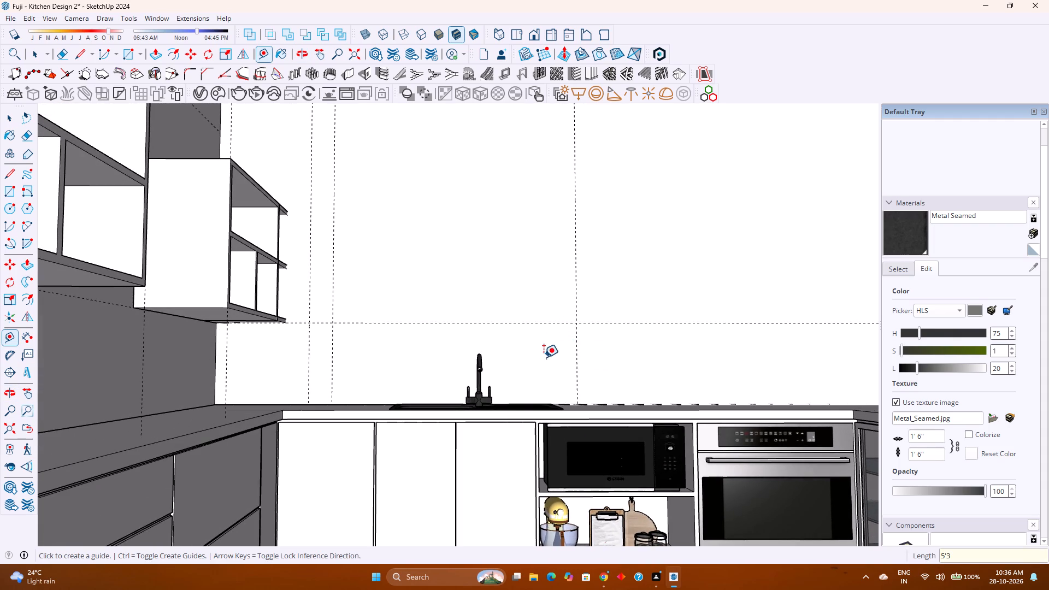
Place a horizontal guide on the sink wall, 9" above the countertop's back edge.
middle_drag(543, 358, 485, 440)
middle_click(485, 440)
click(581, 422)
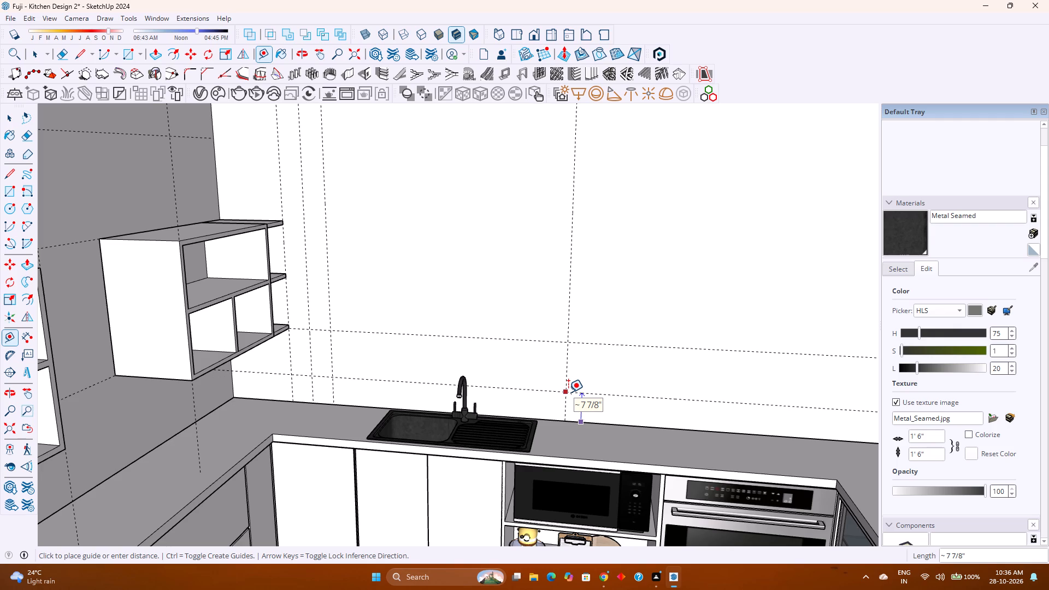
key(9)
key(Return)
Place a second horizontal guide on the sink wall, 4' above the 9" guide.
middle_drag(554, 401, 489, 364)
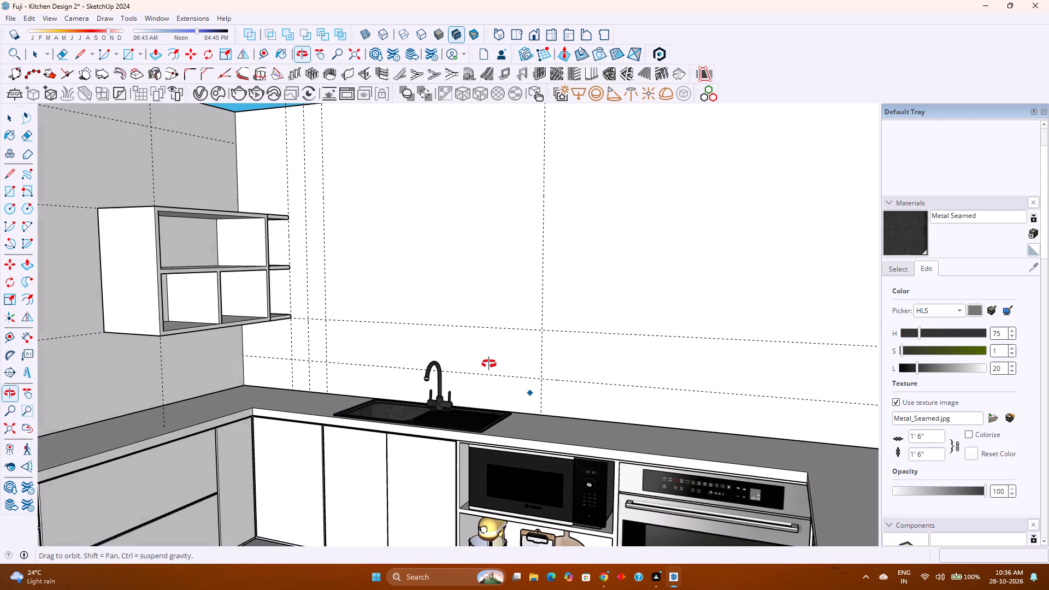
middle_drag(489, 364, 486, 361)
middle_click(486, 361)
click(573, 381)
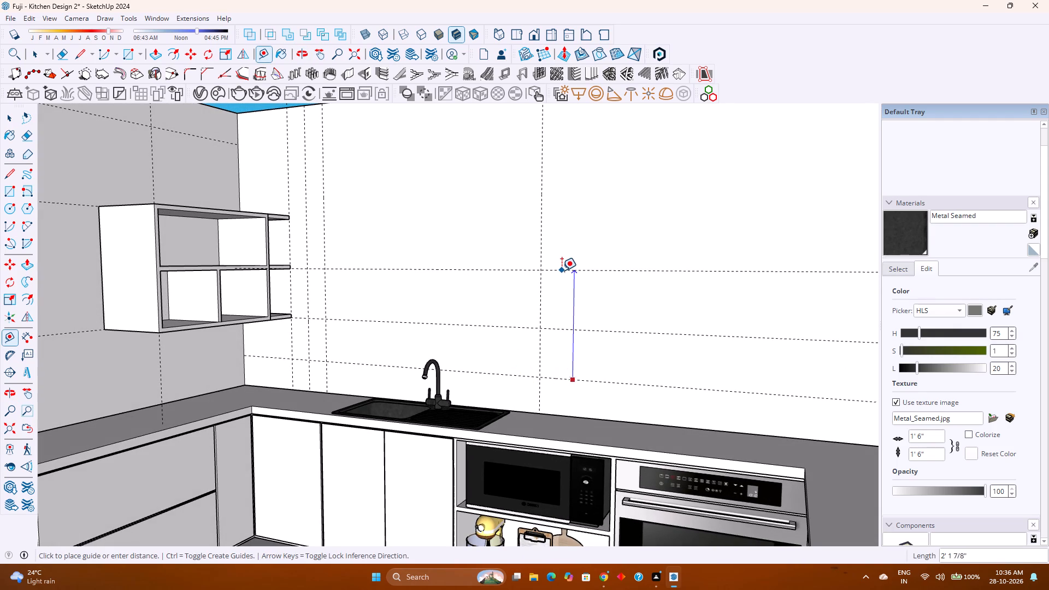
shift+middle_drag(562, 270, 493, 410)
shift+middle_click(493, 410)
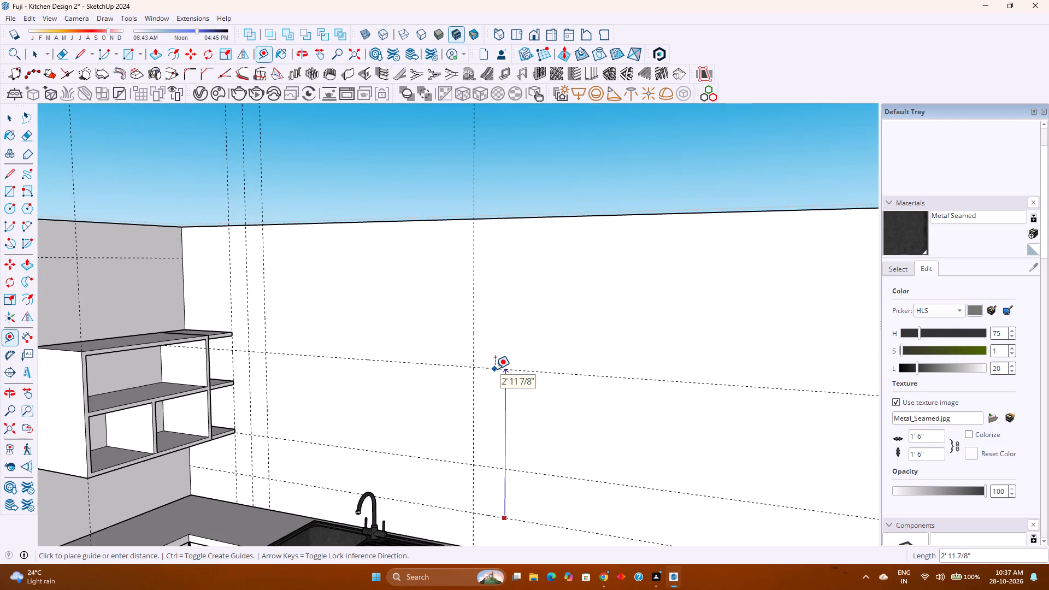
key(4)
key(apostrophe)
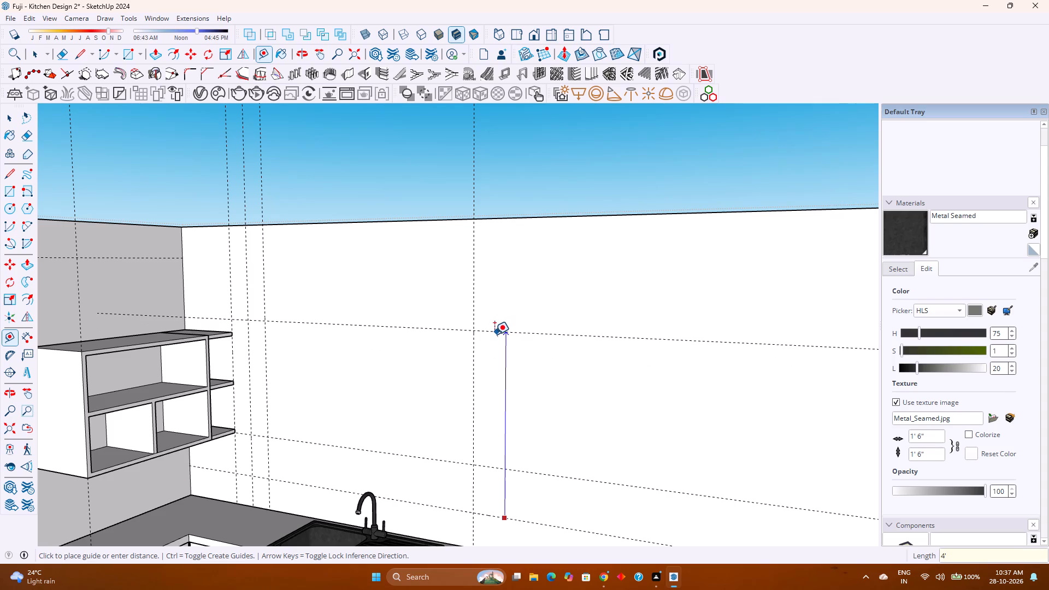
key(Return)
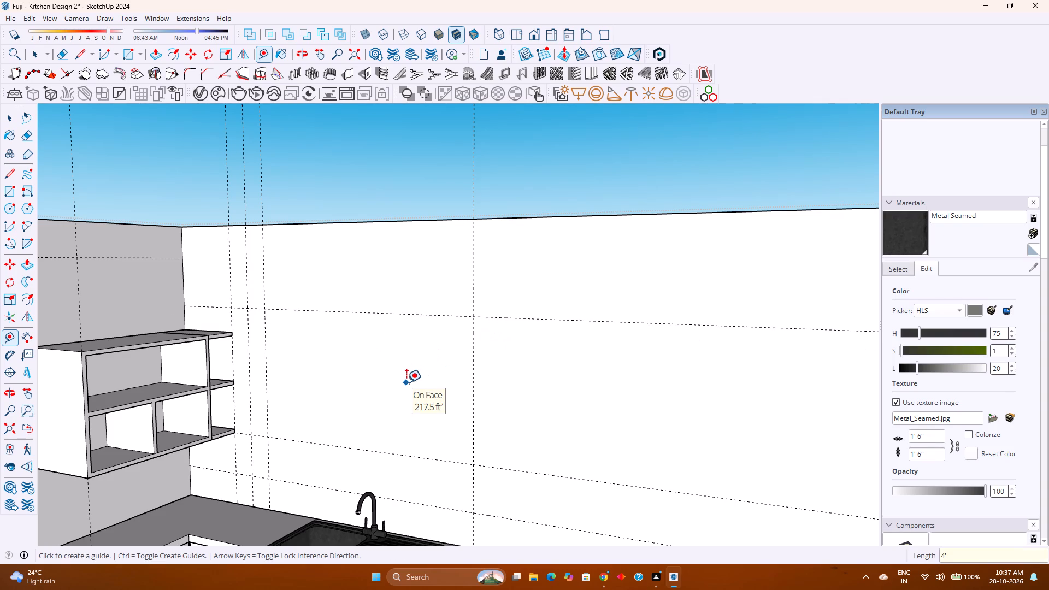
Delete the old horizontal guide level with the cabinet bottoms and the middle of the three vertical guides beside the open shelves.
shift+middle_drag(373, 391, 424, 363)
shift+middle_click(424, 363)
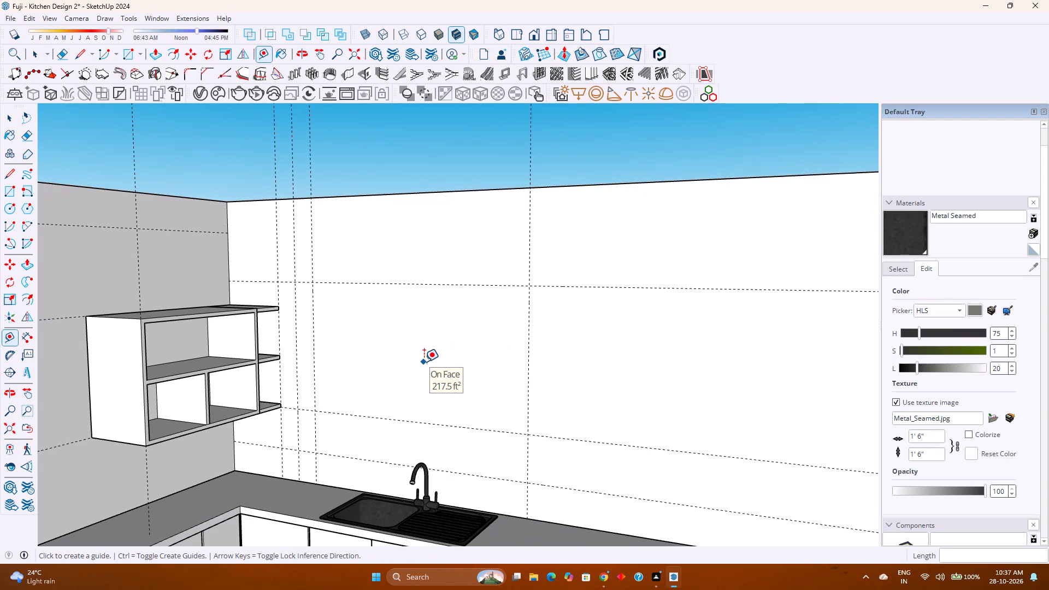
shift+middle_drag(415, 368, 464, 324)
scroll(465, 324, down, 2)
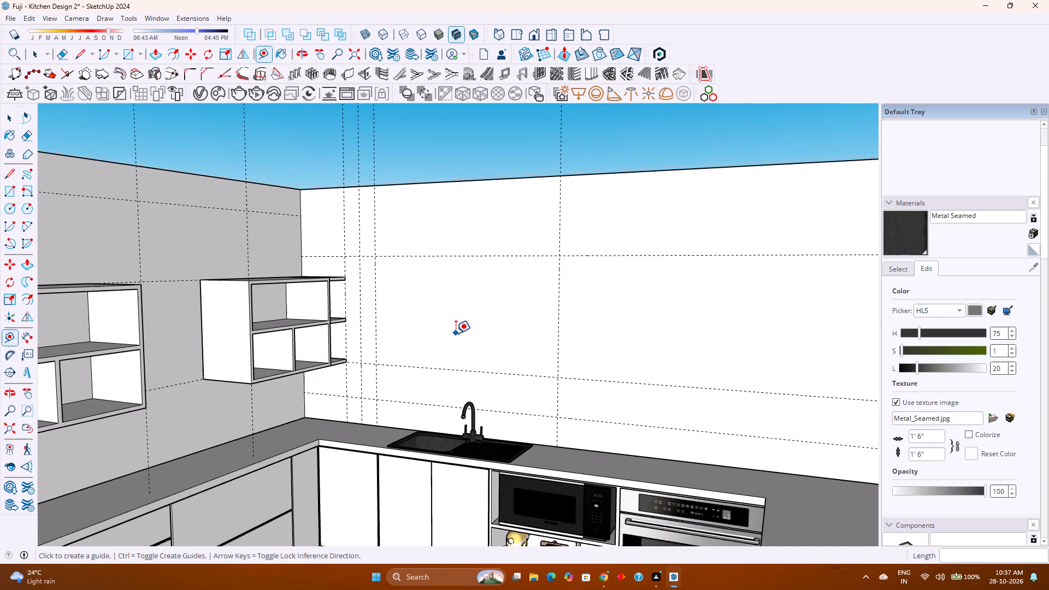
middle_drag(455, 333, 503, 328)
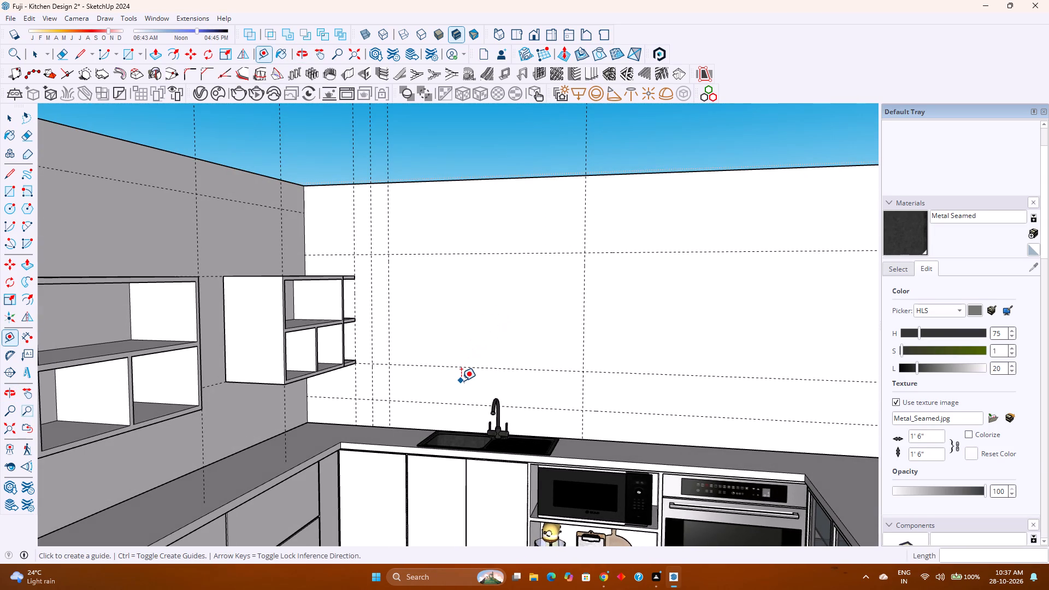
key(space)
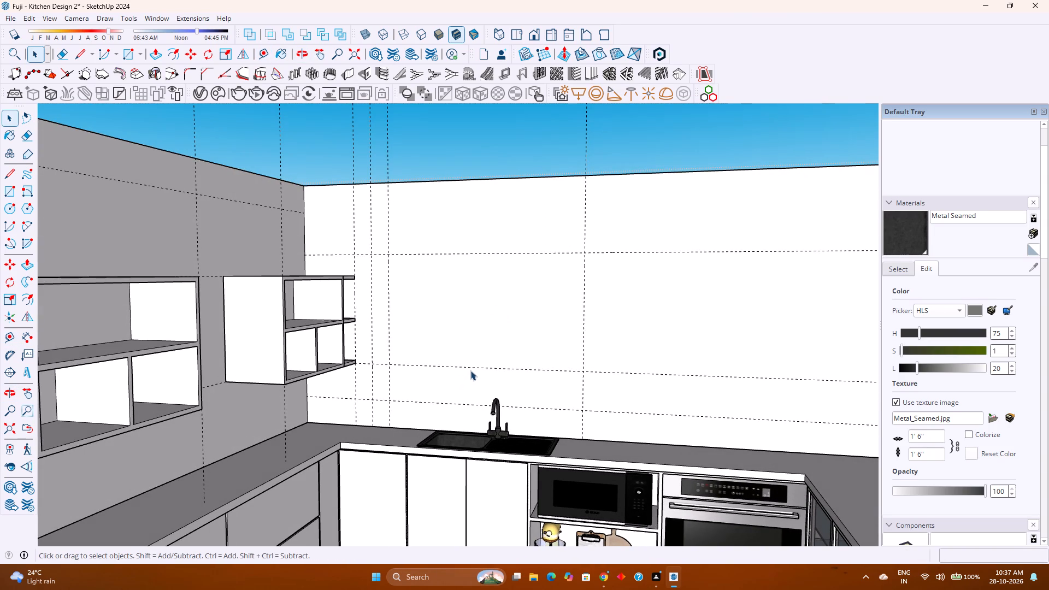
click(473, 368)
click(473, 368)
click(475, 366)
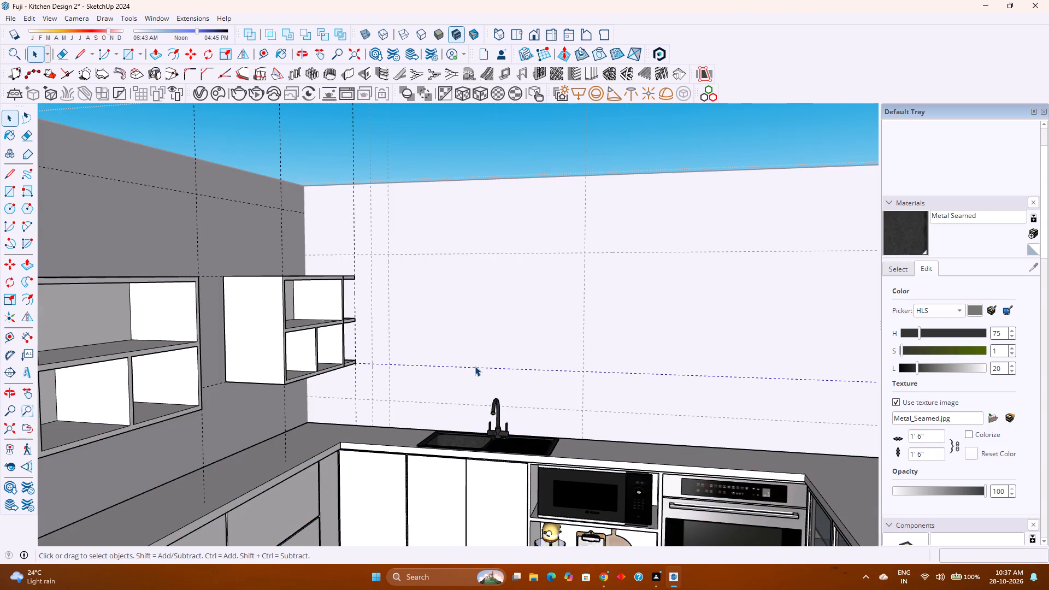
key(Delete)
key(Escape)
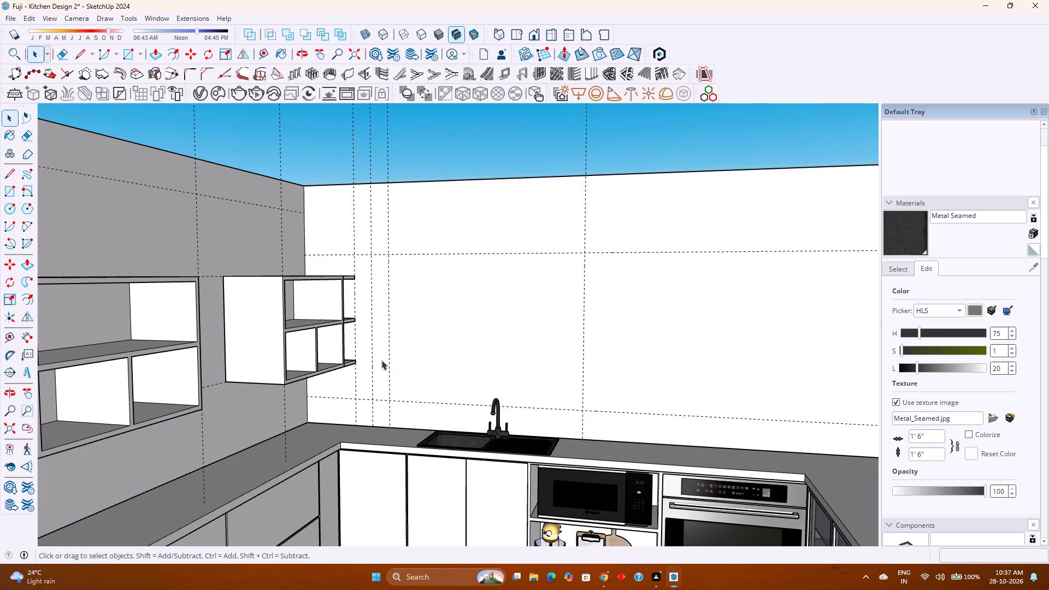
click(372, 347)
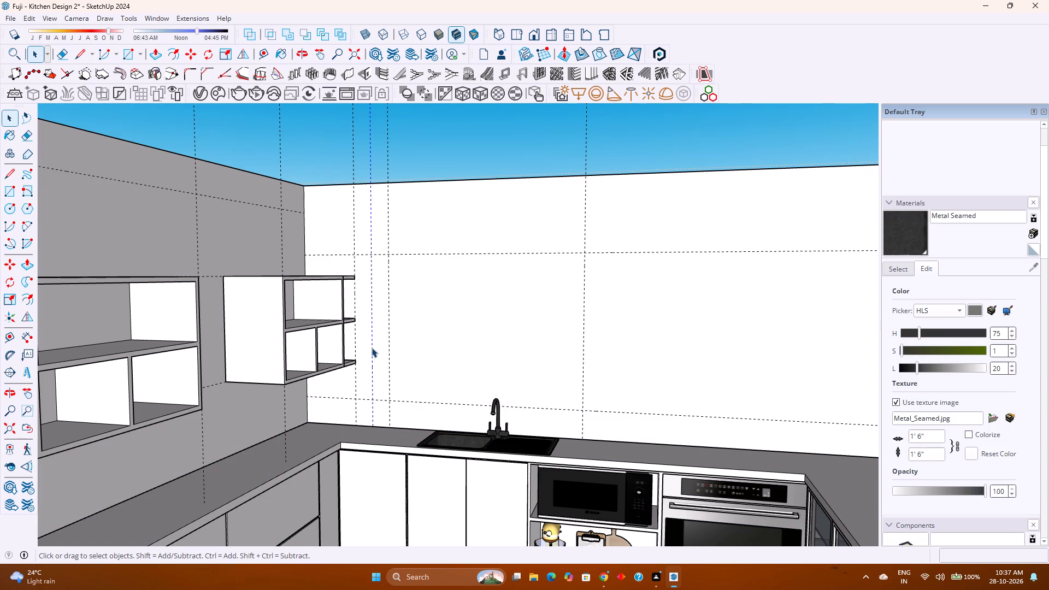
key(Delete)
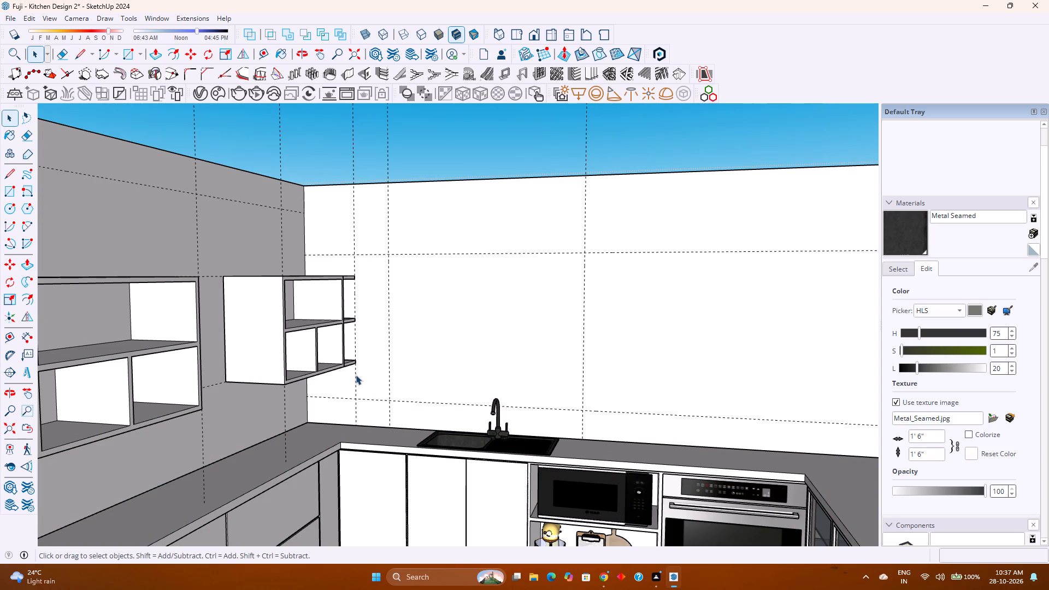
Draw a 5'3" by 4' rectangle on the sink wall between the vertical and horizontal guides above the sink.
scroll(348, 364, up, 2)
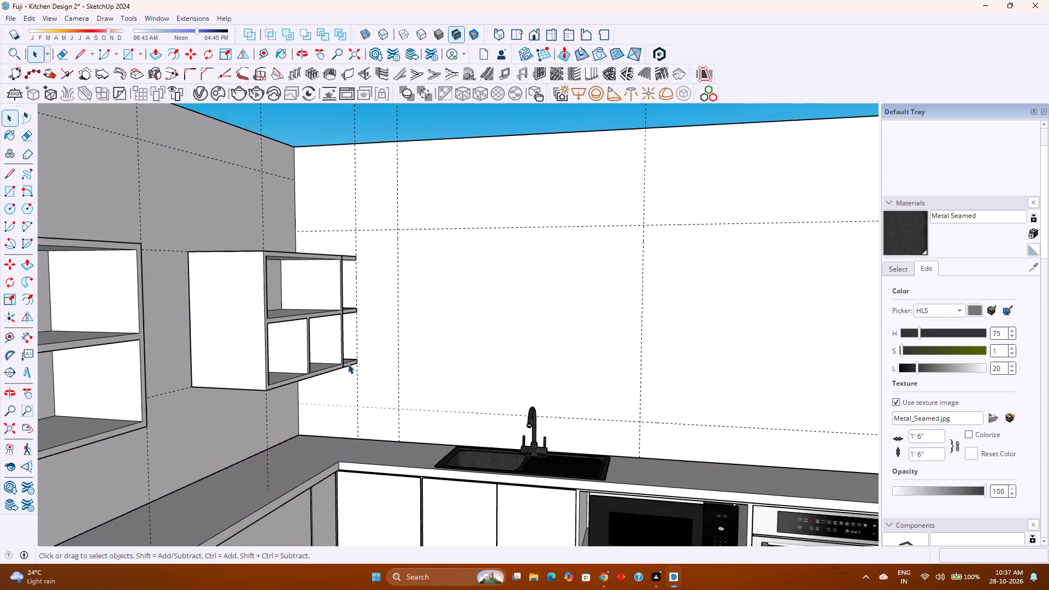
scroll(348, 364, up, 3)
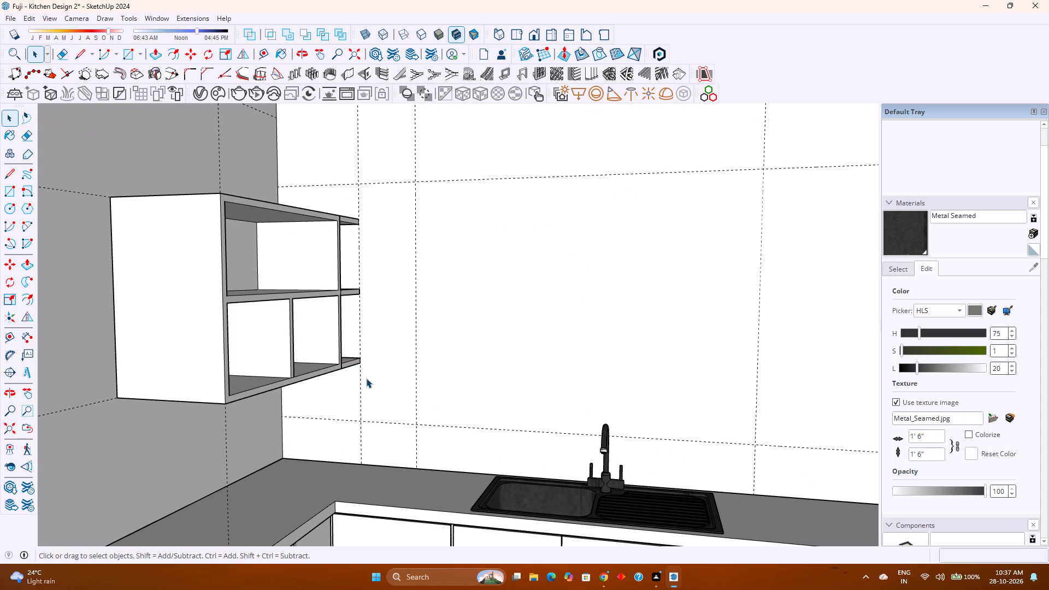
scroll(355, 363, down, 3)
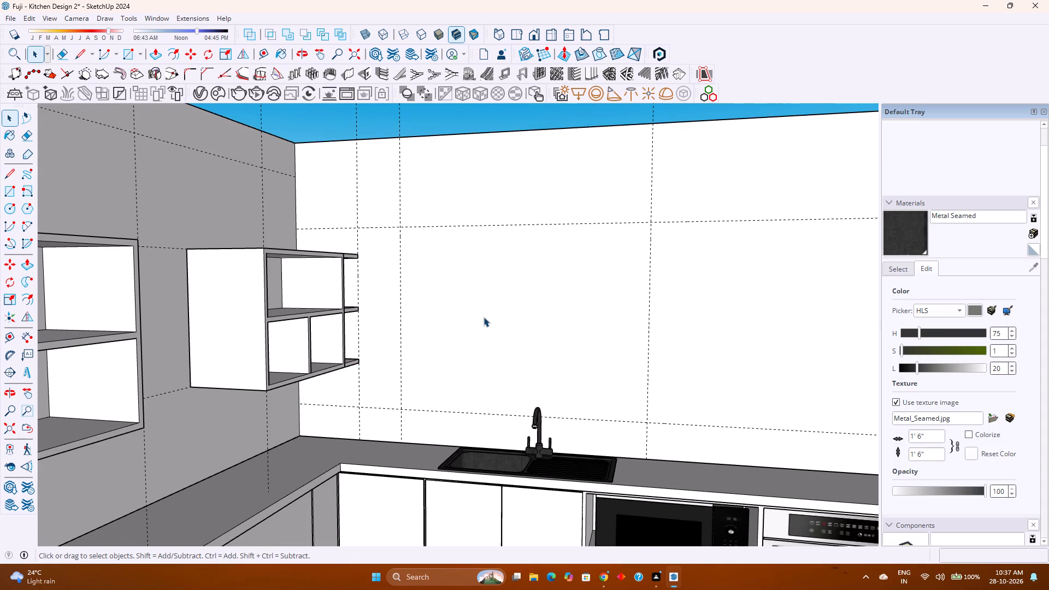
click(485, 317)
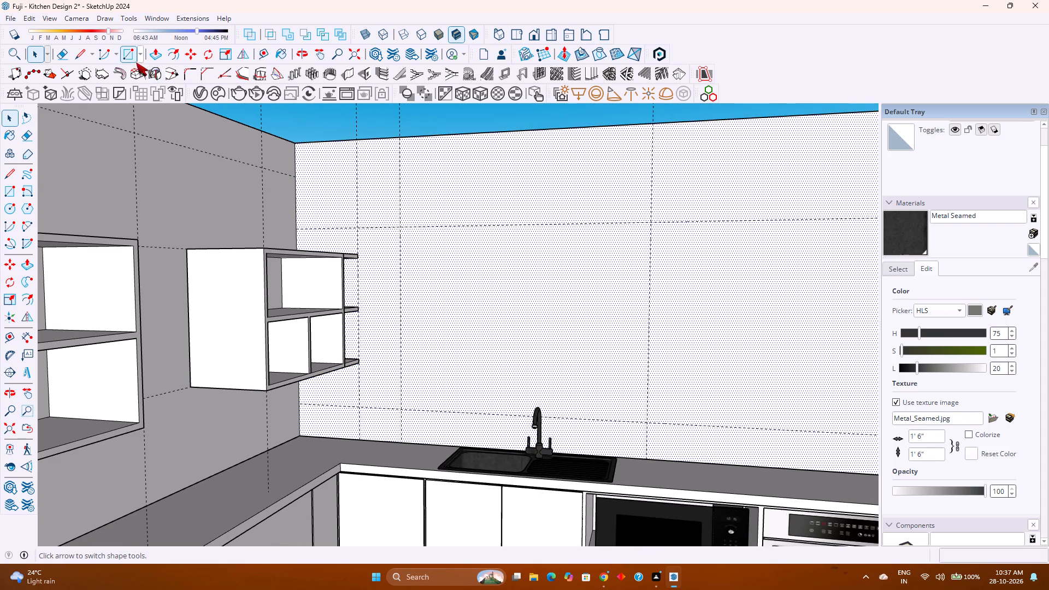
click(128, 55)
click(398, 227)
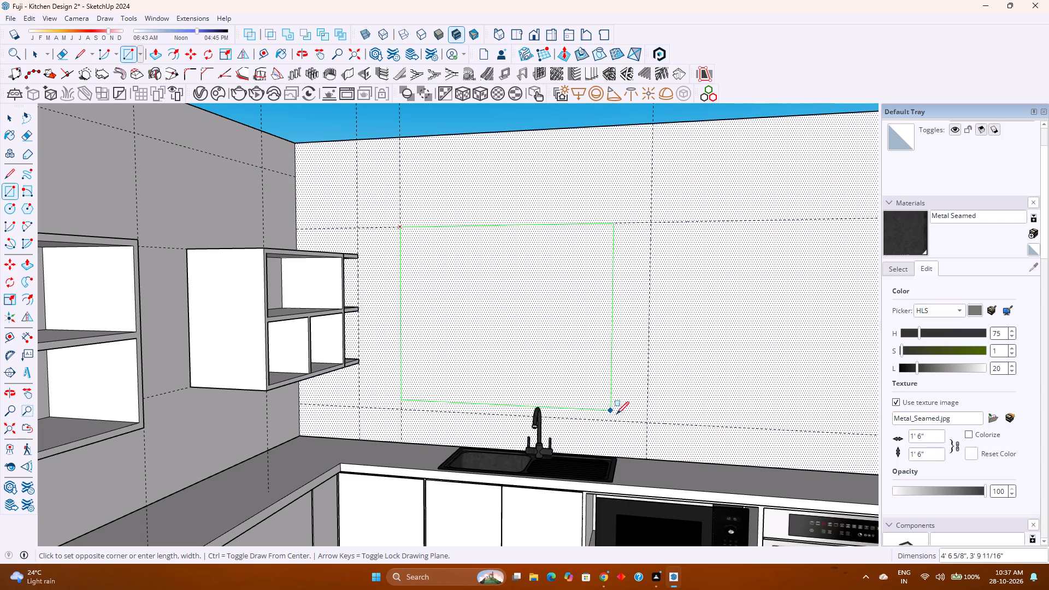
click(646, 424)
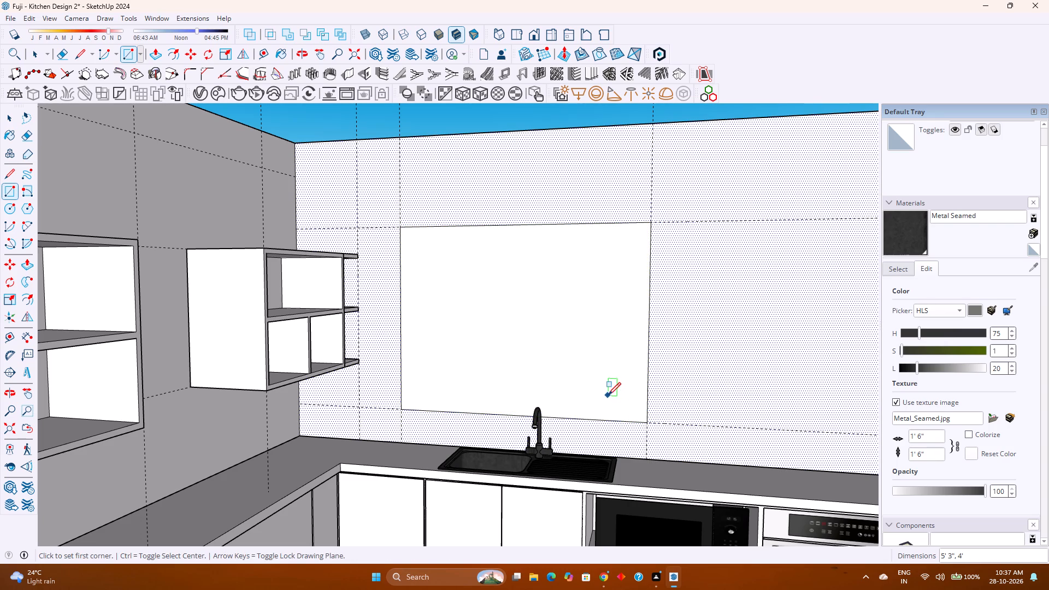
key(Escape)
Push the rectangle 9" through the sink wall to cut a window opening.
key(p)
key(Escape)
click(587, 380)
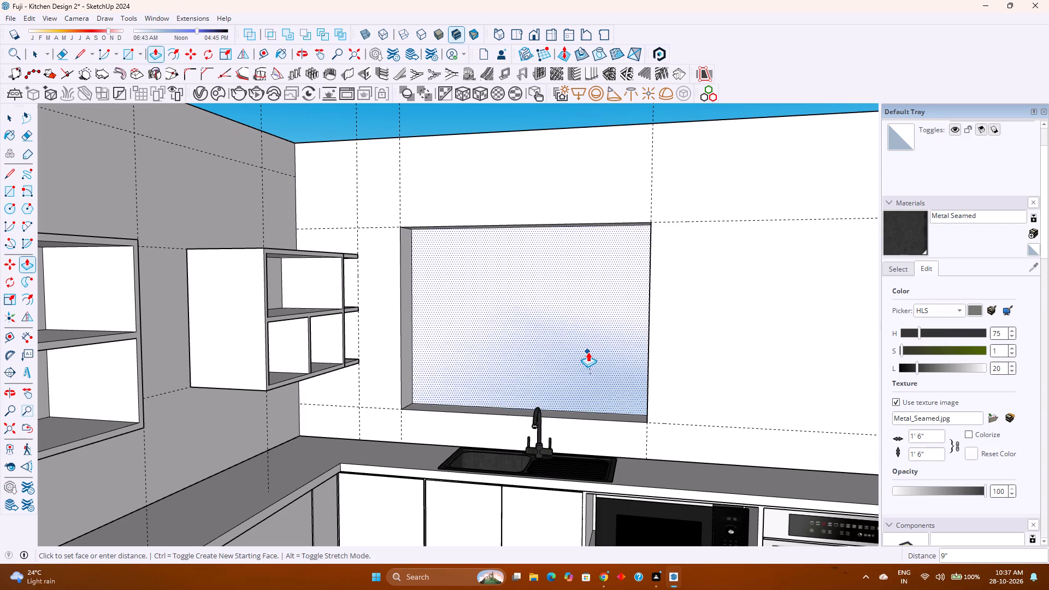
key(9)
key(Return)
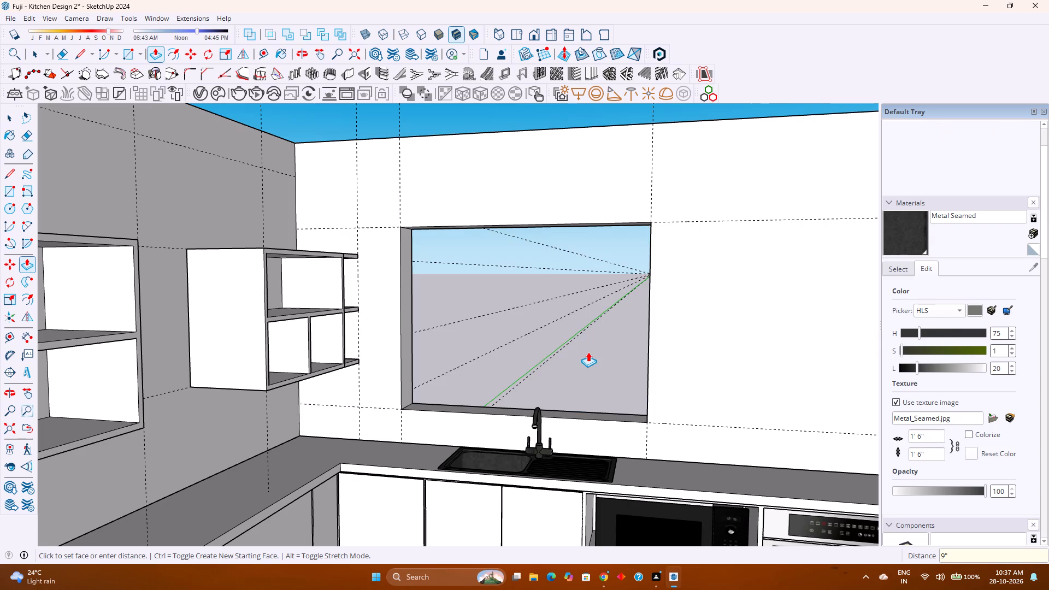
key(space)
Pull the front face of the bottom end shelf, beside the corner cabinet, out by 9".
middle_drag(587, 352, 496, 387)
middle_click(496, 387)
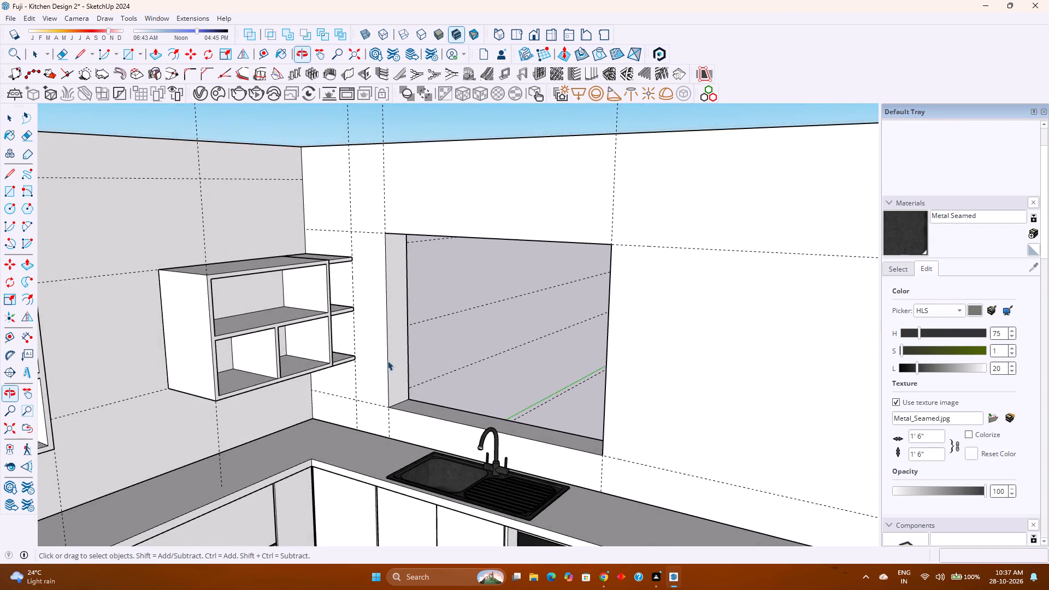
scroll(382, 361, up, 6)
double_click(310, 363)
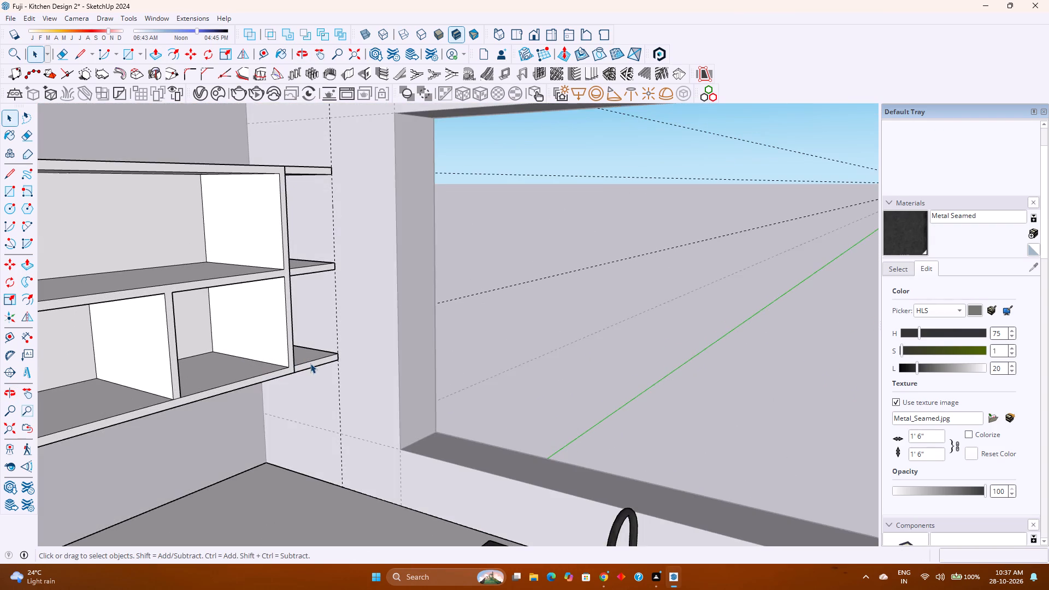
scroll(310, 363, up, 4)
click(310, 363)
click(310, 363)
click(314, 364)
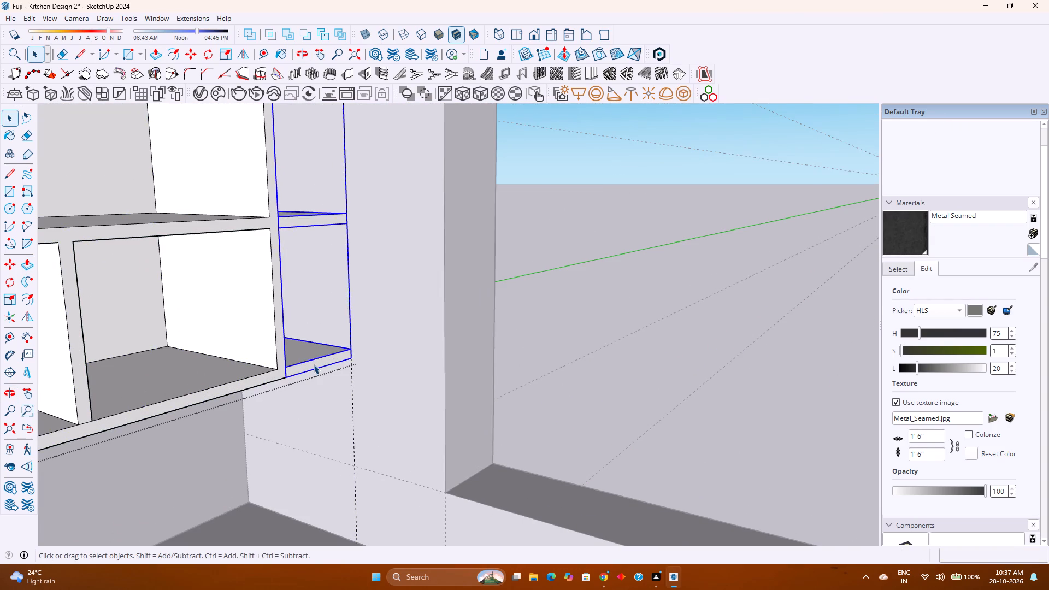
click(314, 364)
key(p)
click(314, 364)
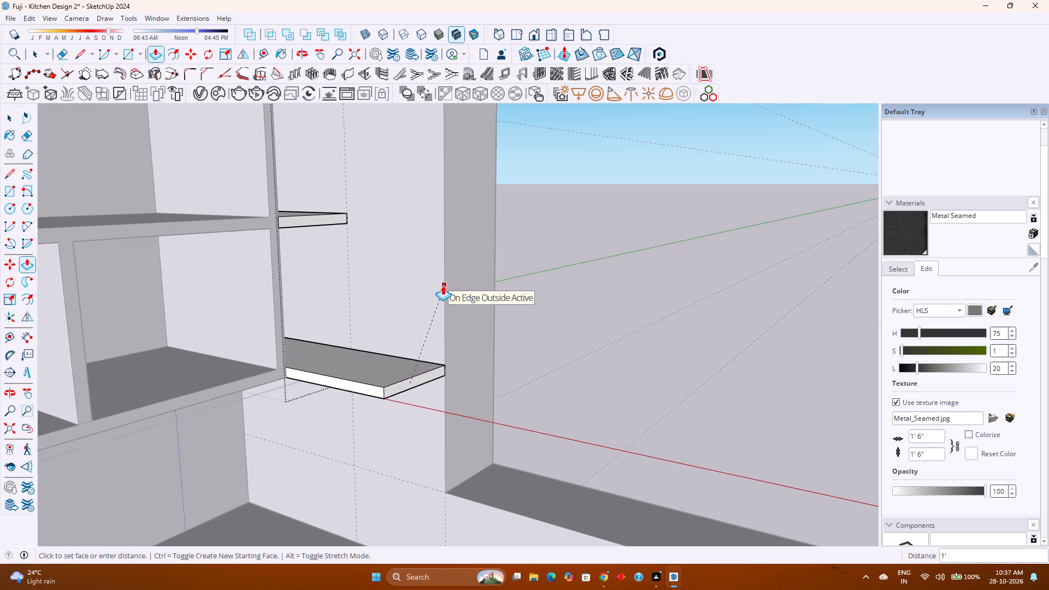
key(9)
key(Return)
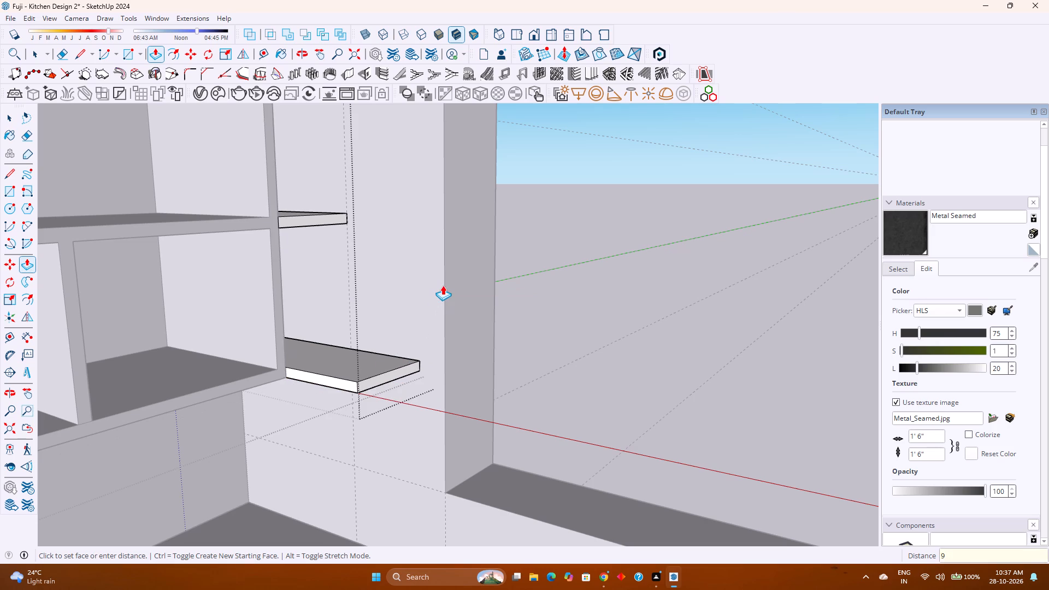
Repeat the 9" pull on the front faces of the middle and top end shelves and leave their group.
double_click(311, 219)
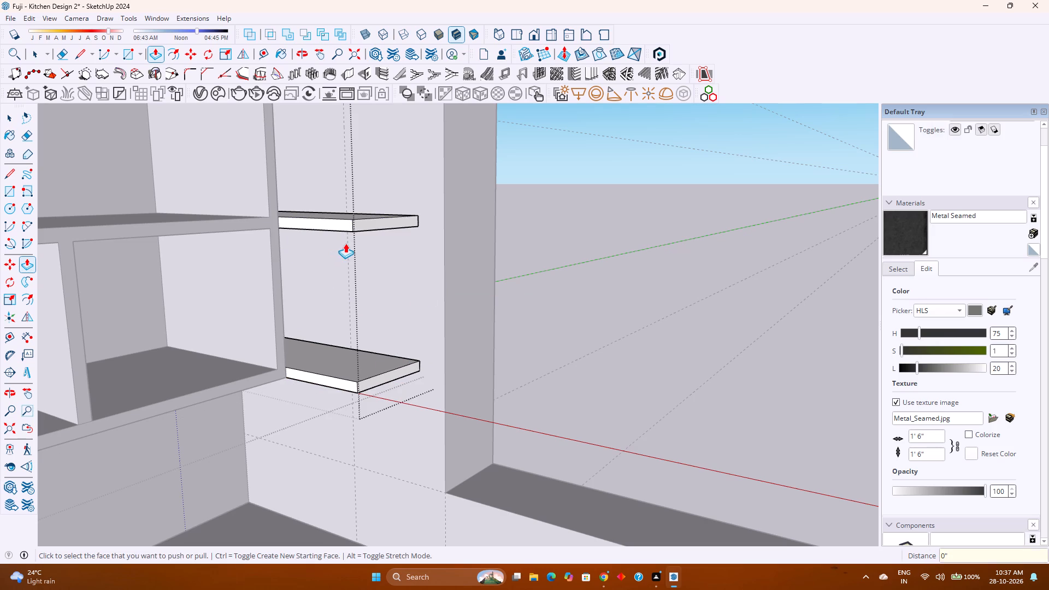
shift+middle_drag(345, 243, 417, 384)
middle_click(417, 384)
double_click(388, 221)
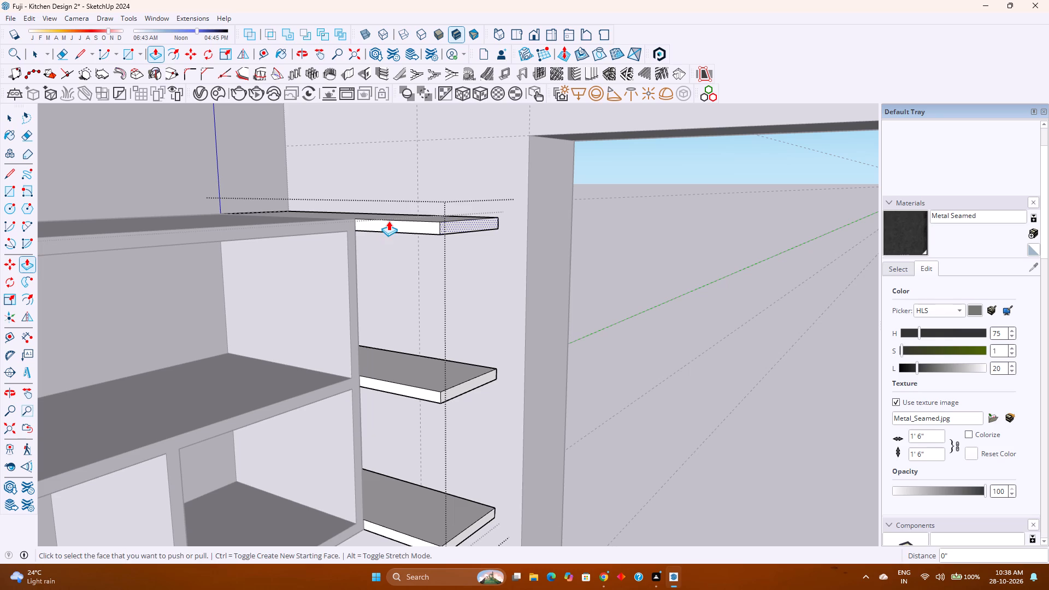
key(space)
key(Escape)
scroll(419, 349, down, 5)
middle_drag(398, 393, 397, 364)
middle_click(397, 364)
scroll(398, 364, down, 3)
shift+middle_drag(405, 394, 401, 361)
shift+middle_click(401, 359)
middle_drag(398, 360, 374, 391)
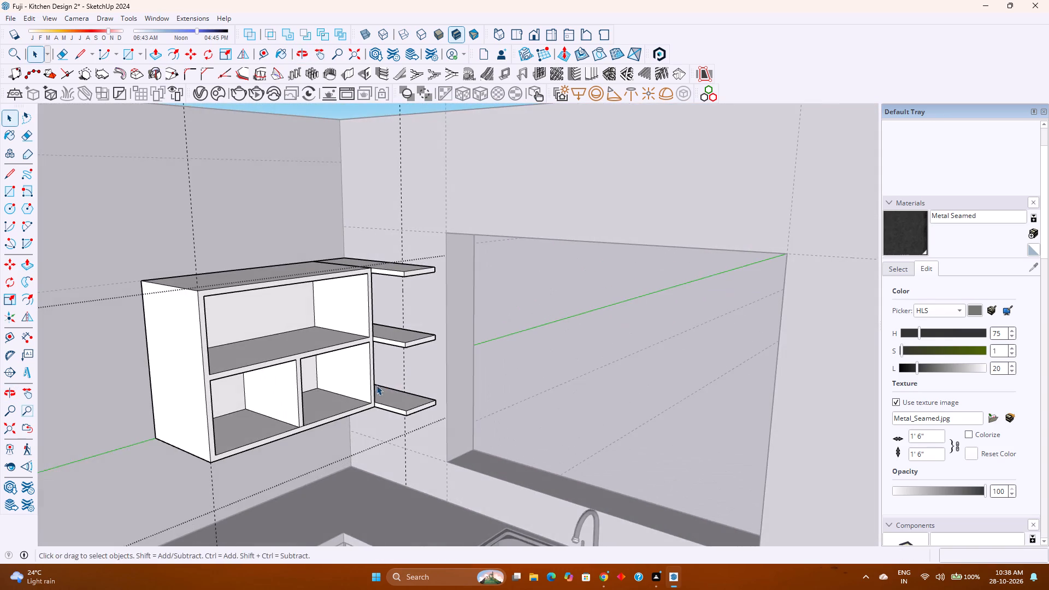
middle_drag(377, 385, 413, 357)
middle_click(413, 357)
scroll(416, 357, down, 2)
key(Escape)
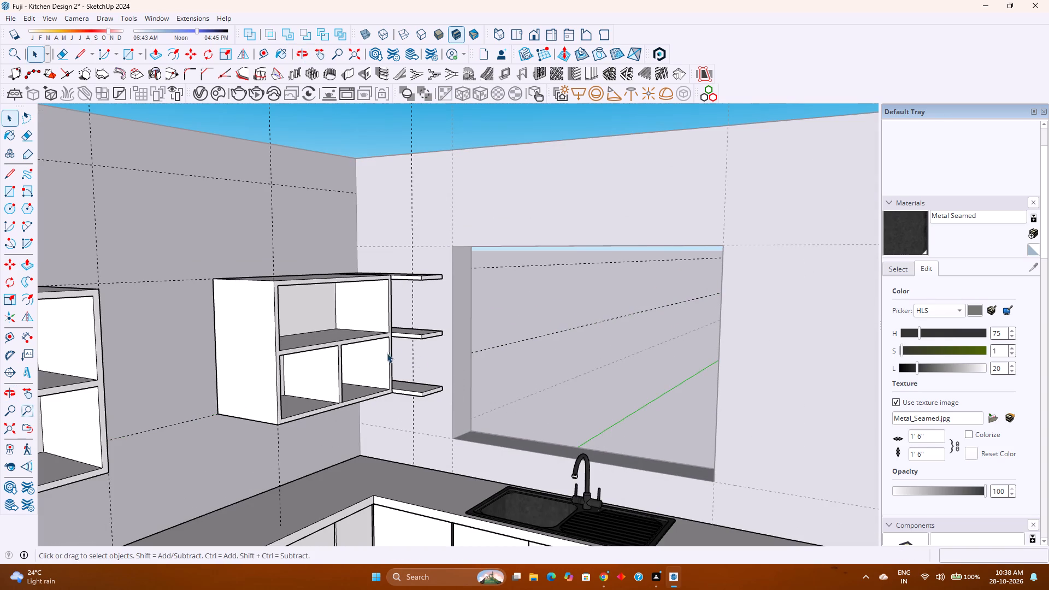
Draw a 10'6" by 1'6" rectangle across the wall cabinets' tops, from the room corner to the far cabinet's front corner.
shift+middle_drag(423, 359, 545, 427)
shift+middle_click(545, 427)
scroll(537, 403, down, 3)
click(506, 371)
shift+middle_drag(518, 421, 494, 294)
shift+middle_click(494, 294)
scroll(494, 292, down, 3)
middle_drag(499, 295, 533, 384)
middle_click(532, 385)
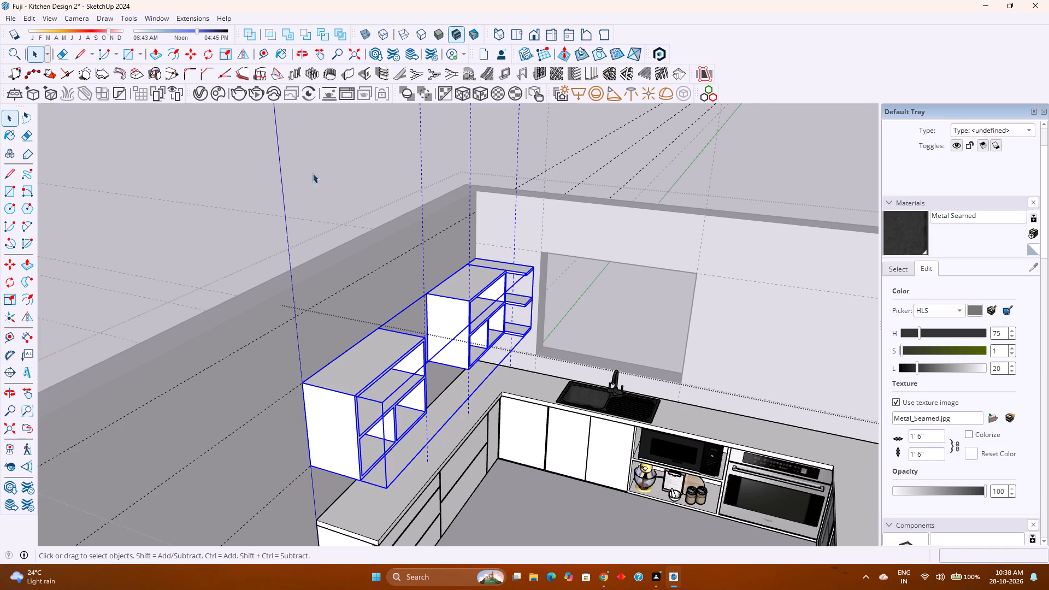
click(127, 51)
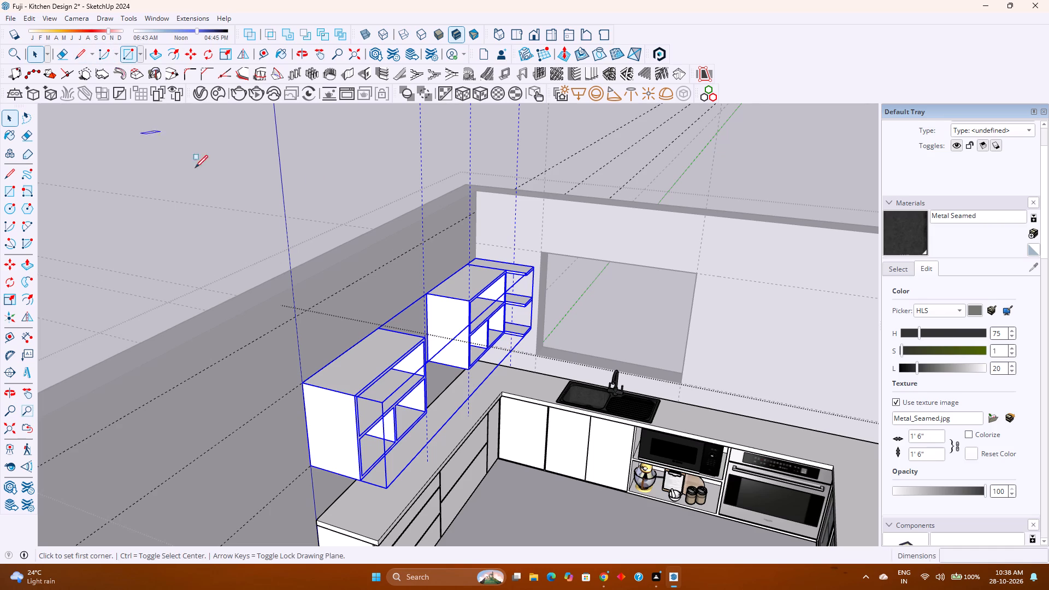
click(478, 256)
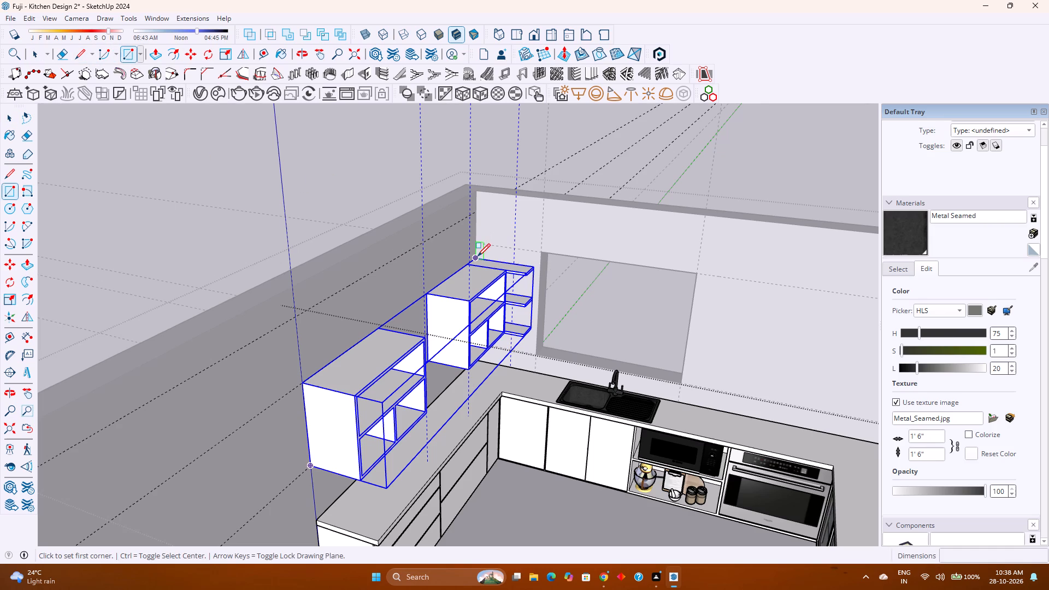
scroll(360, 394, up, 7)
middle_drag(360, 394, 398, 442)
middle_click(398, 442)
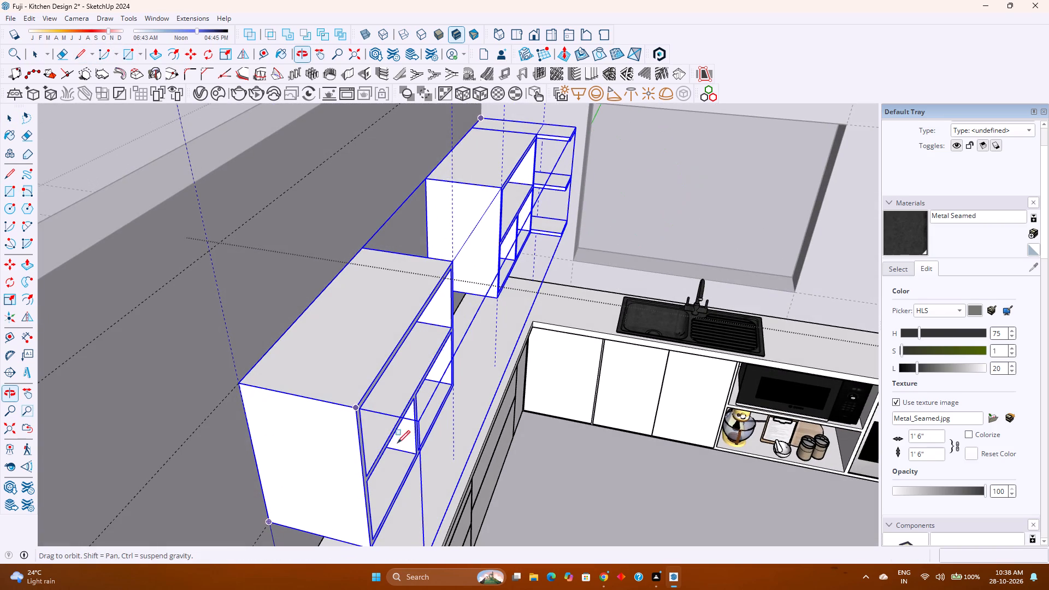
click(356, 410)
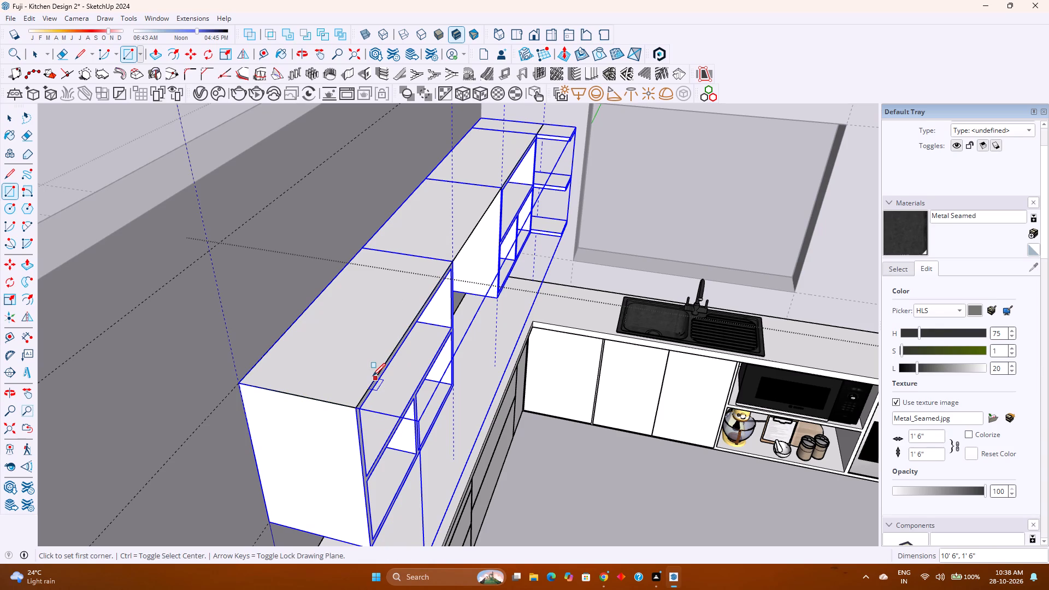
Make the rectangle on top of the wall cabinets, with its edges, a separate group.
key(space)
double_click(439, 238)
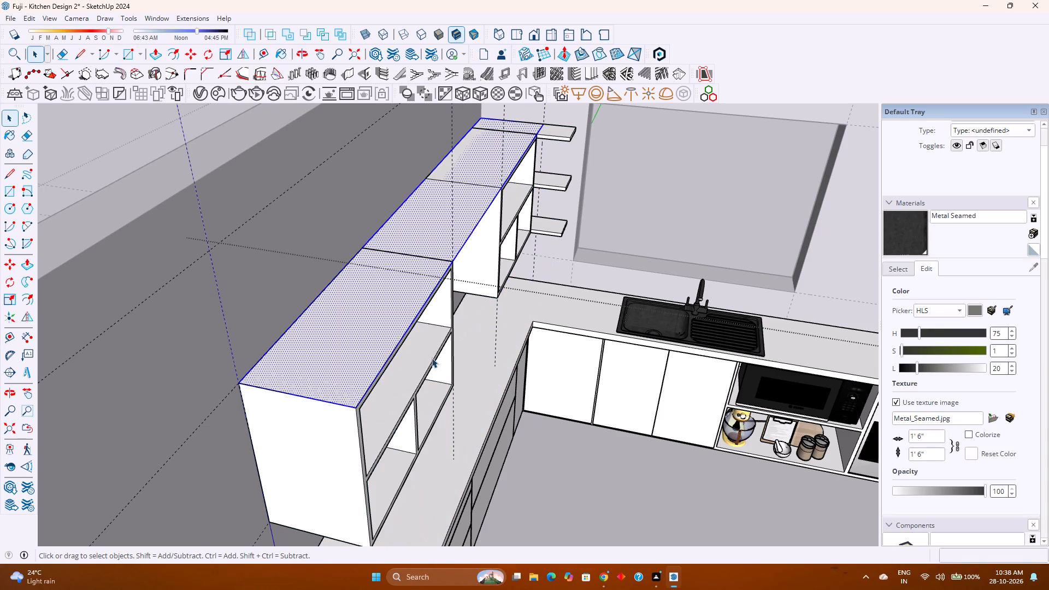
middle_drag(432, 362, 466, 259)
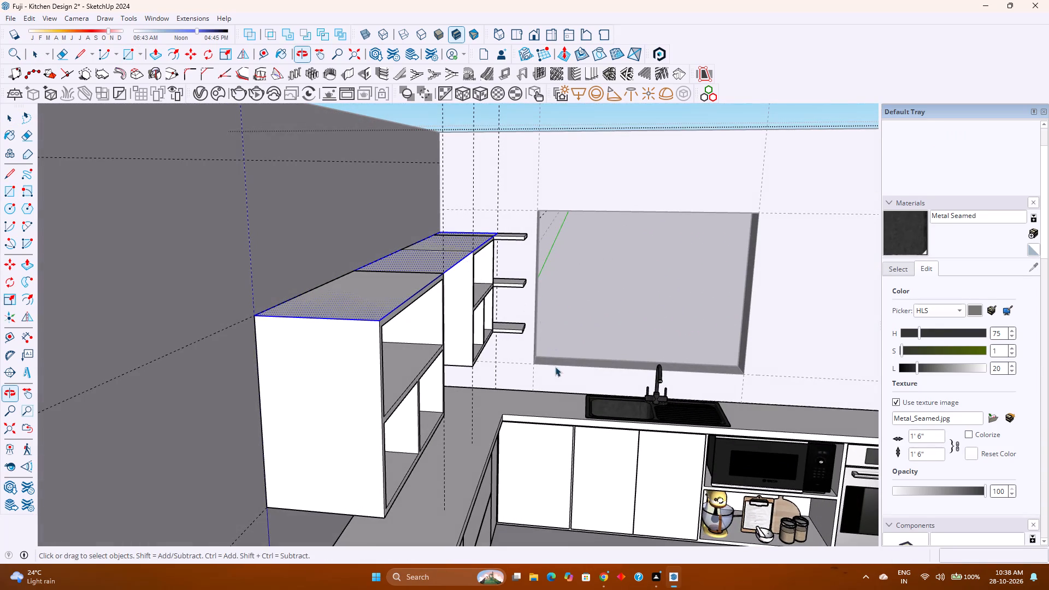
click(548, 399)
click(545, 473)
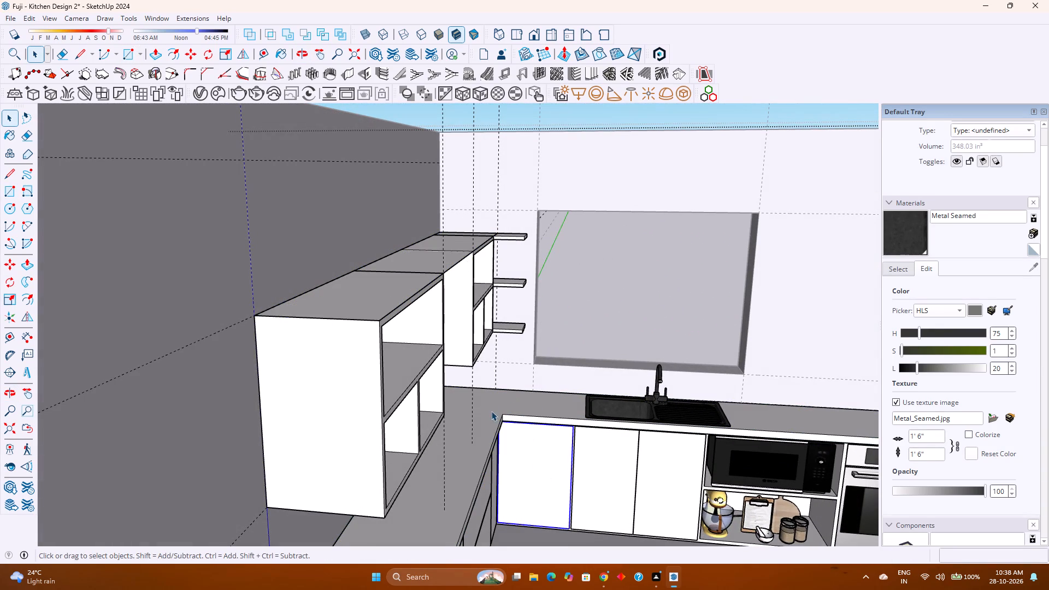
click(386, 302)
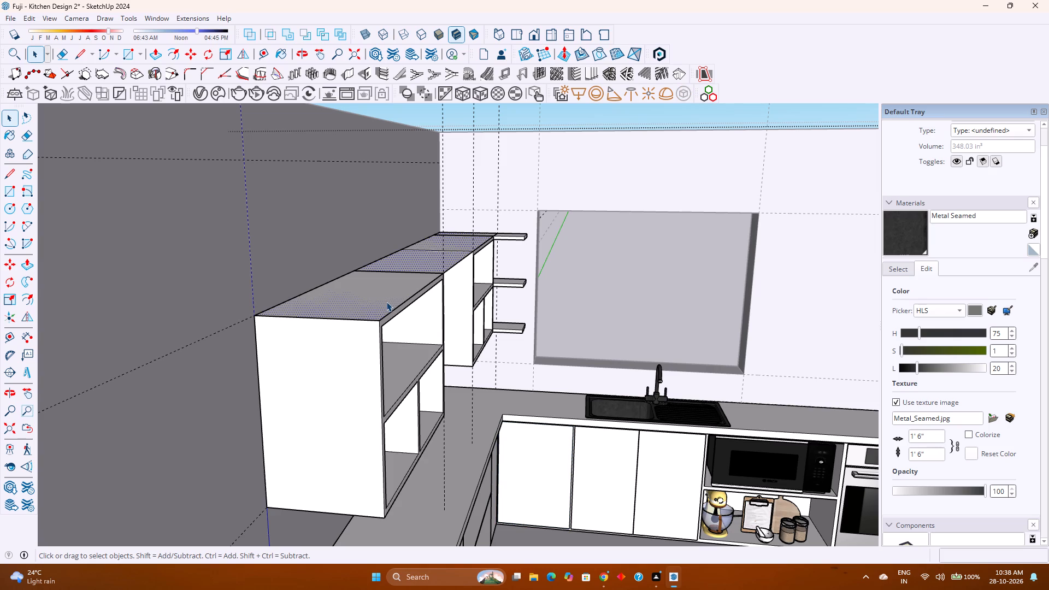
double_click(386, 302)
right_click(386, 302)
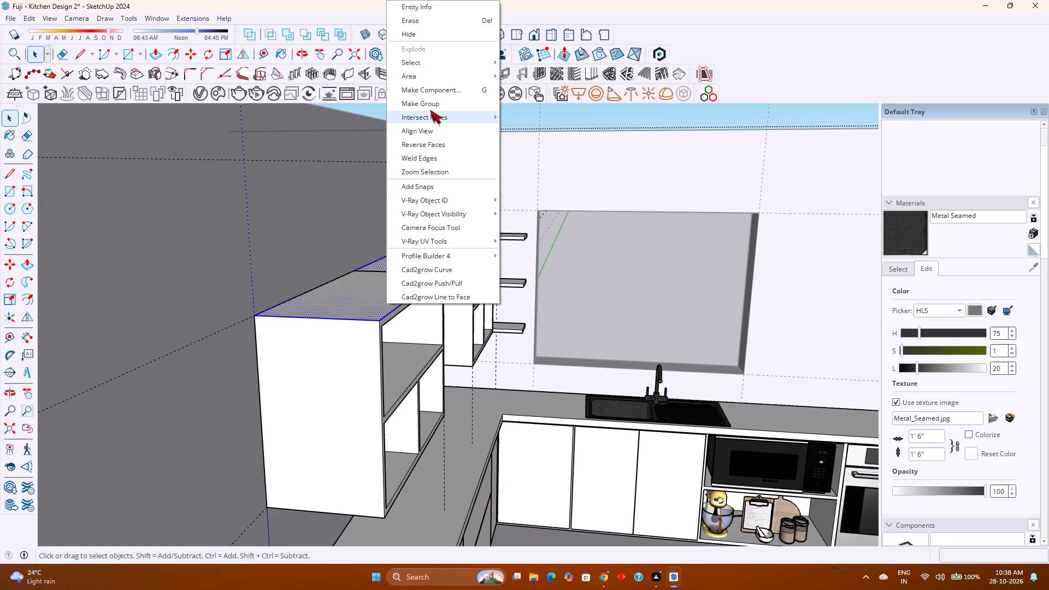
click(432, 107)
Inside the new group, pull the rectangle up 1'9" to the horizontal wall guide to form the upper cabinet box.
double_click(385, 291)
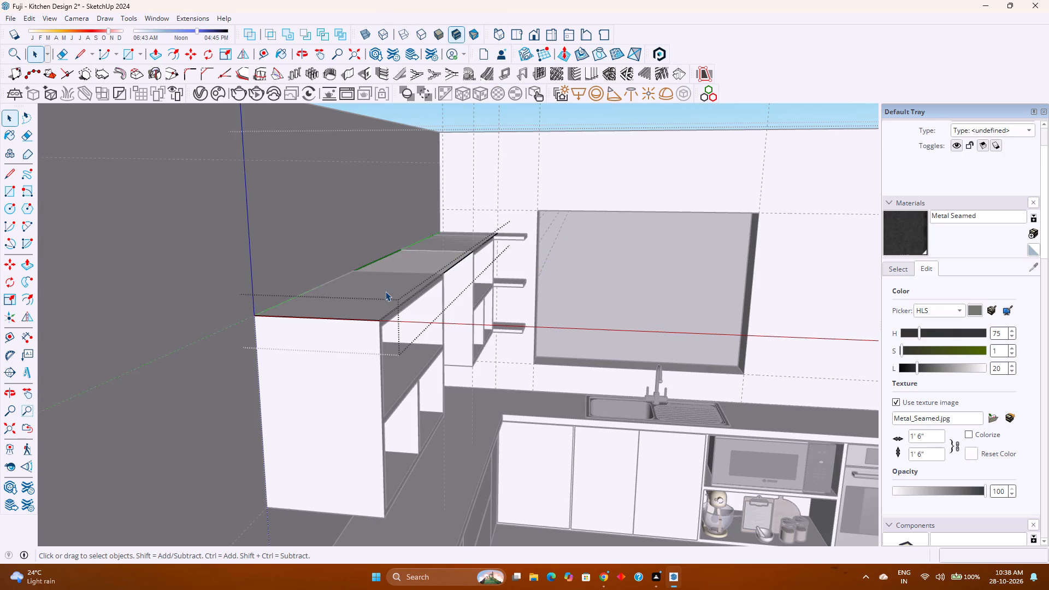
key(p)
click(385, 291)
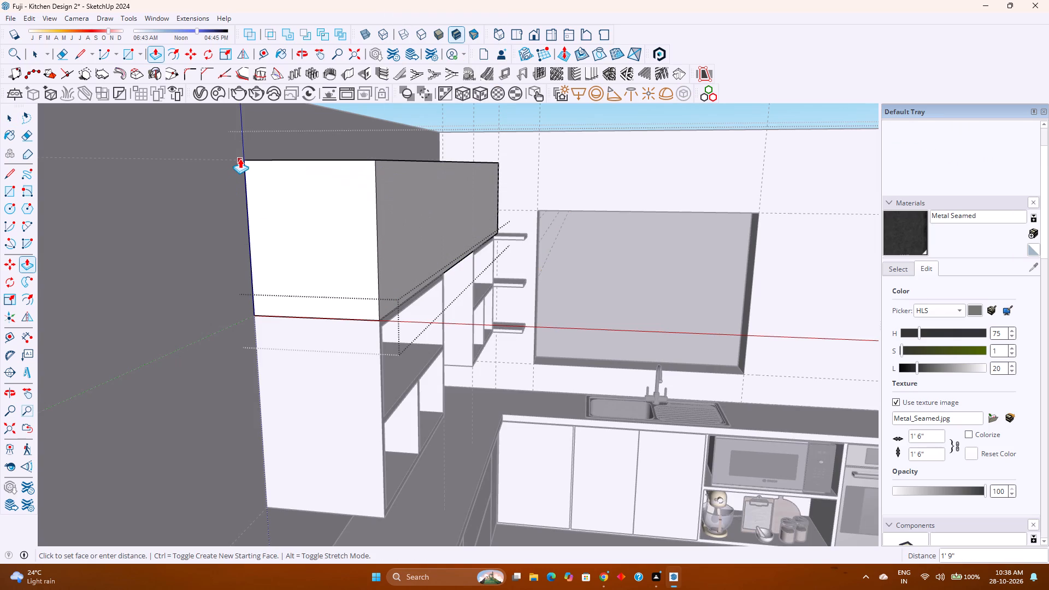
click(240, 158)
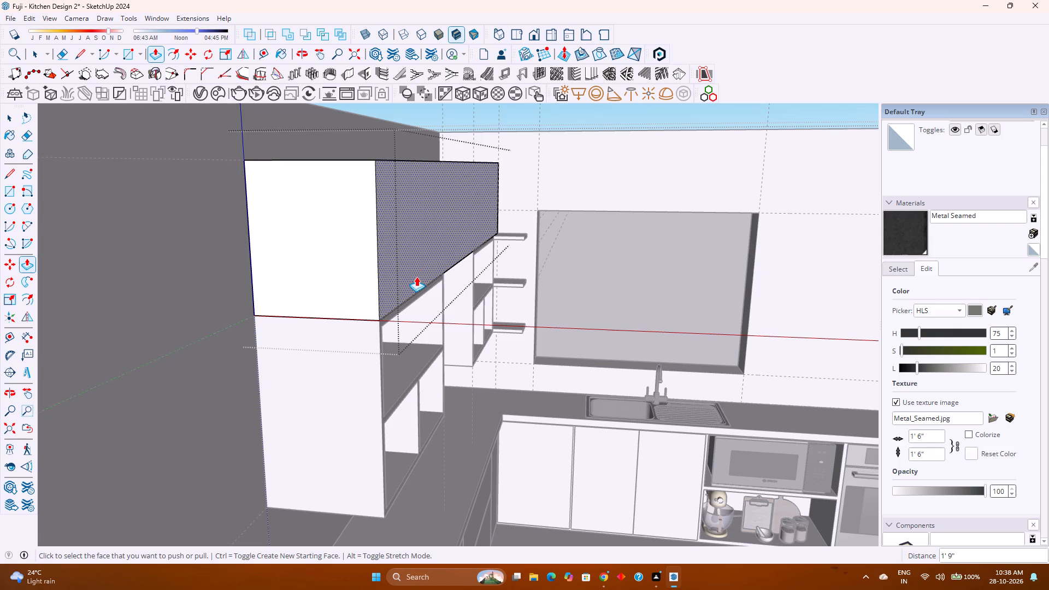
Offset the outline of the upper cabinet box's long front face inward by 1".
shift+middle_drag(416, 276, 449, 356)
middle_drag(456, 349, 307, 350)
middle_click(307, 350)
shift+middle_drag(307, 349, 458, 318)
shift+middle_click(458, 318)
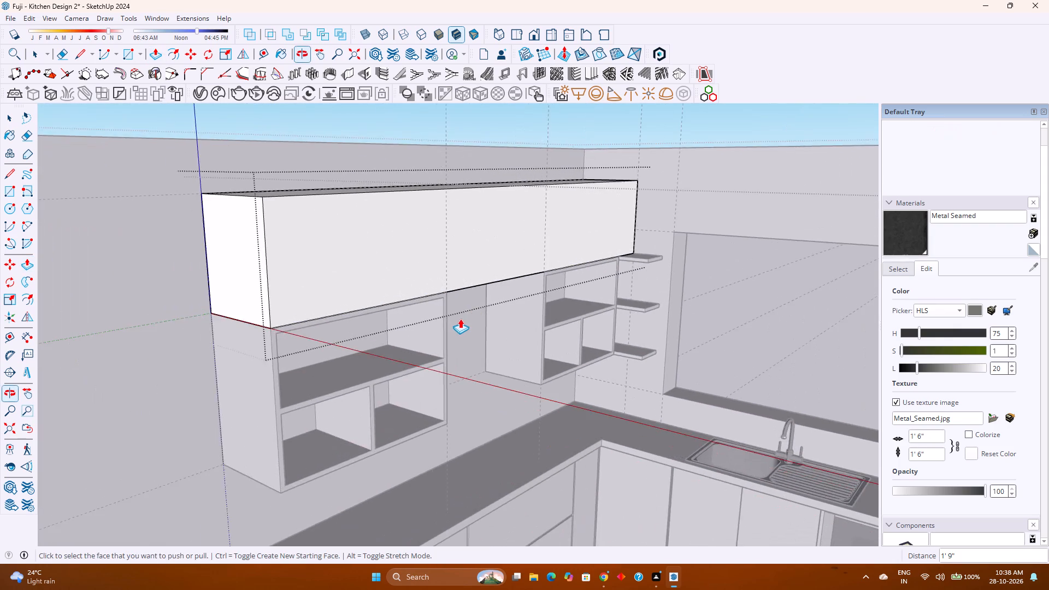
scroll(461, 318, down, 2)
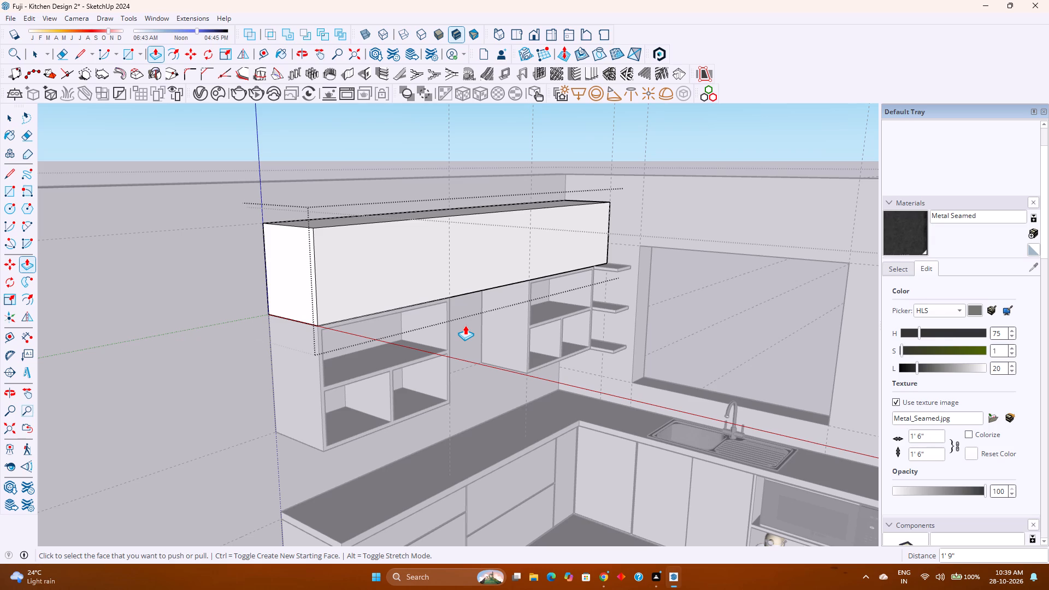
click(172, 57)
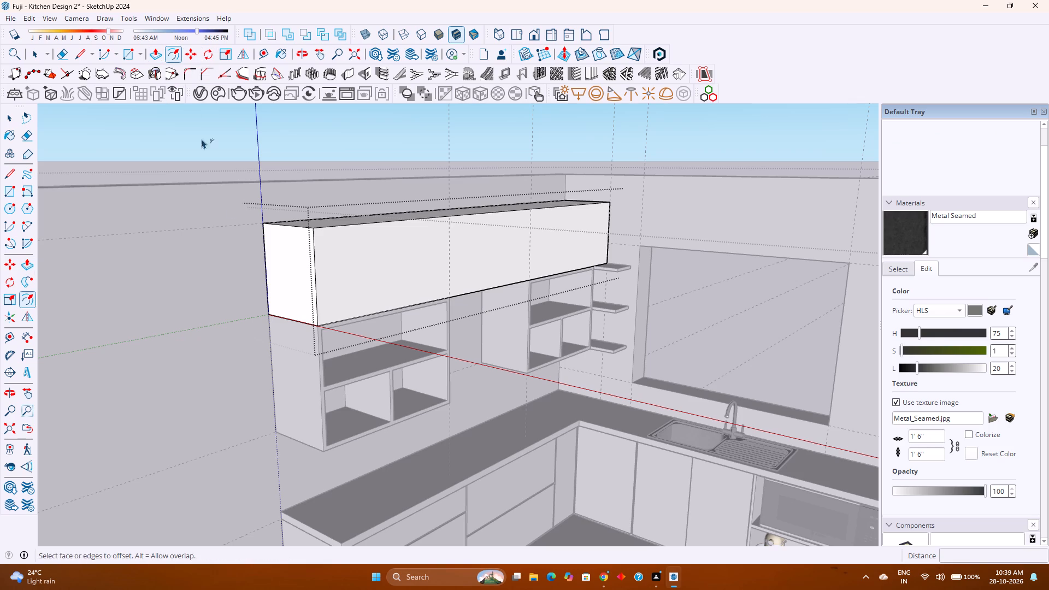
click(347, 229)
key(1)
key(Return)
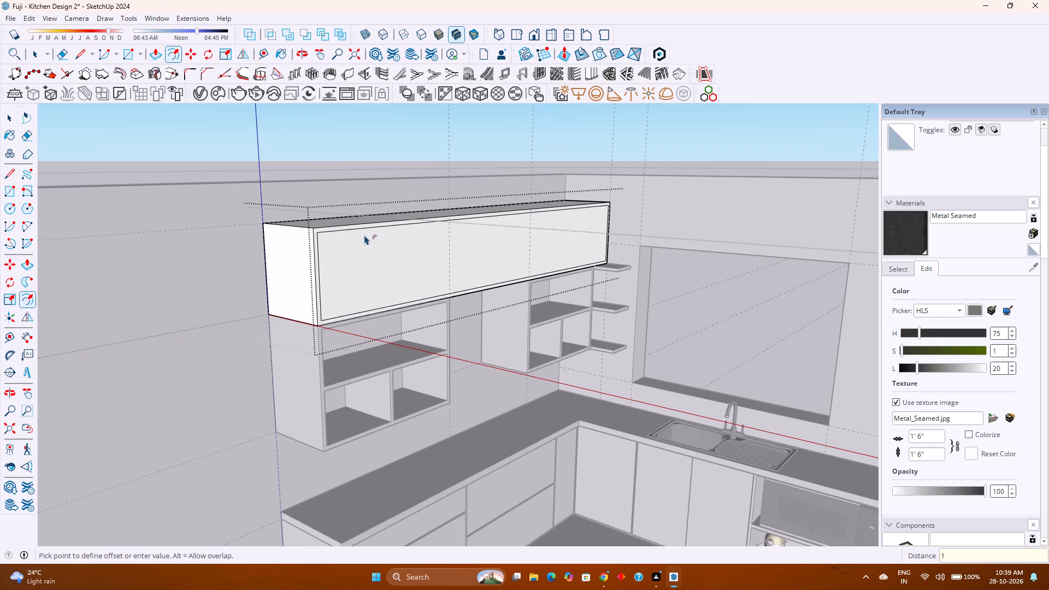
Copy the inset outline's vertical end edge to its window-wall end and divide the span into four equal panels.
key(space)
middle_drag(449, 299, 387, 296)
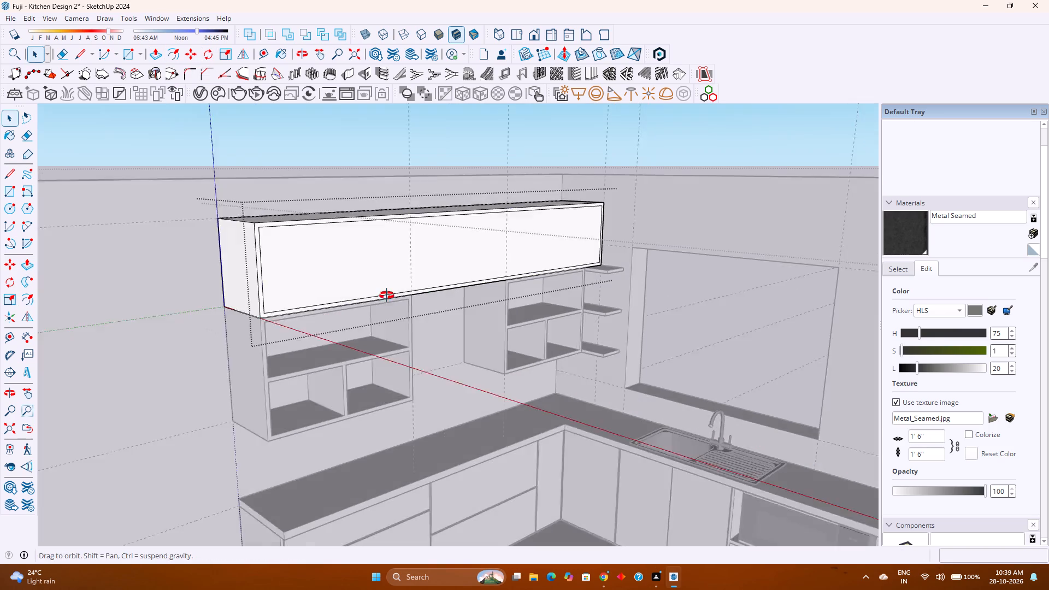
middle_drag(387, 296, 361, 309)
middle_click(361, 309)
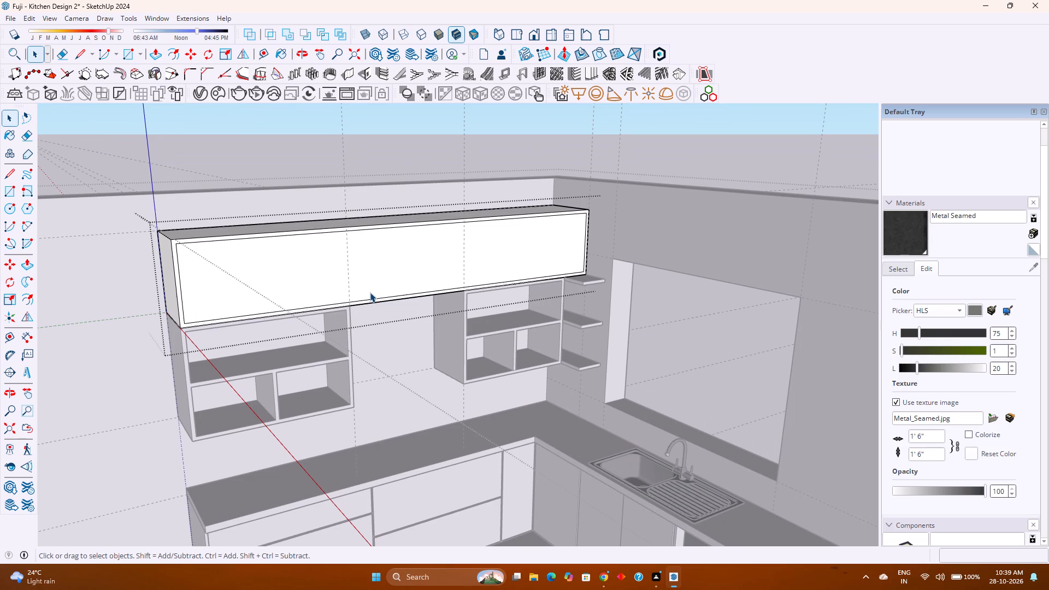
click(179, 275)
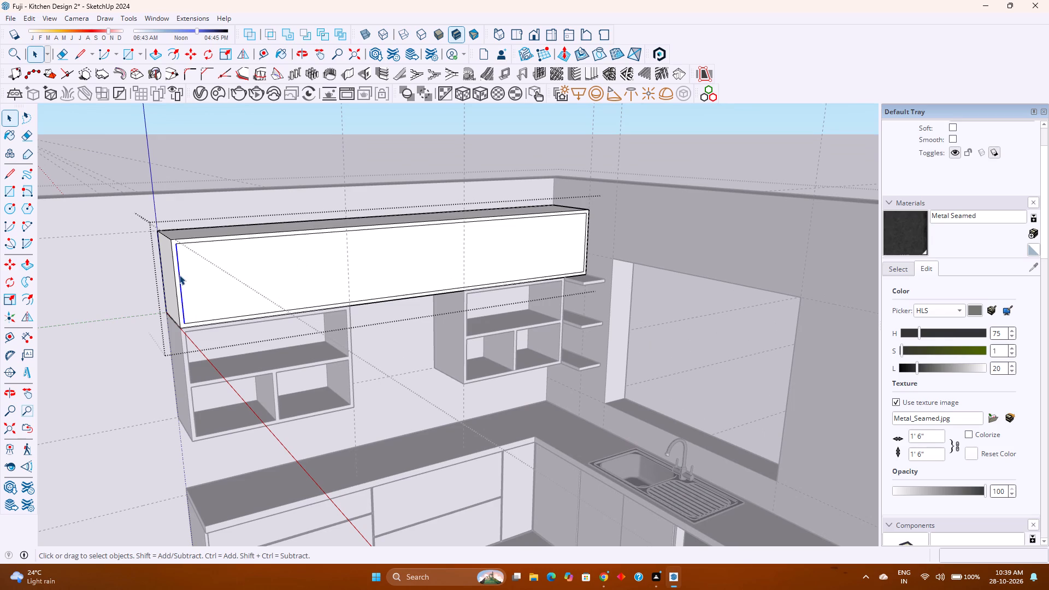
key(m)
click(179, 249)
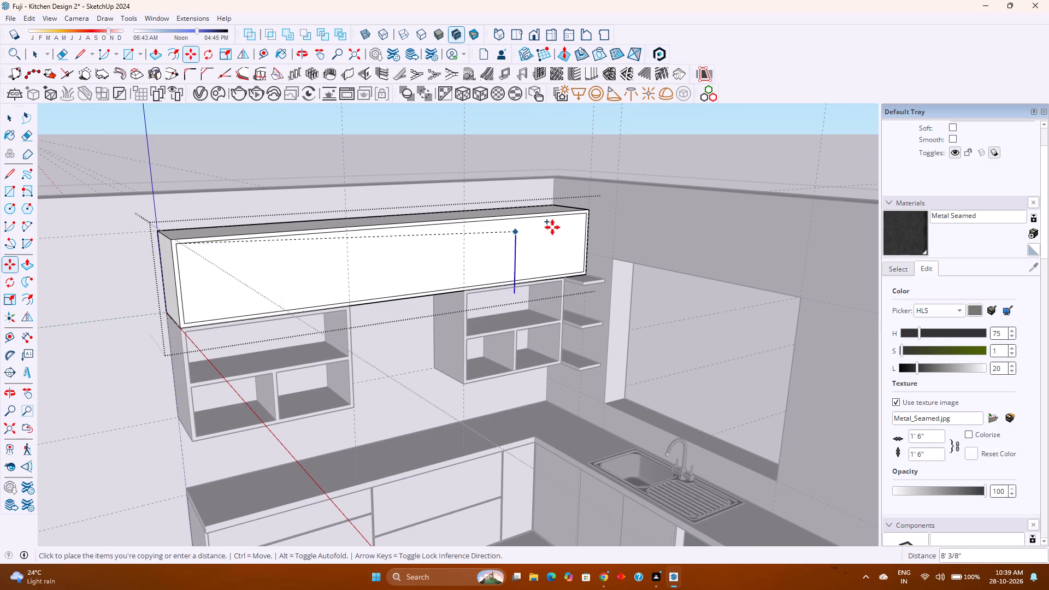
key(Left)
scroll(585, 216, up, 10)
click(588, 213)
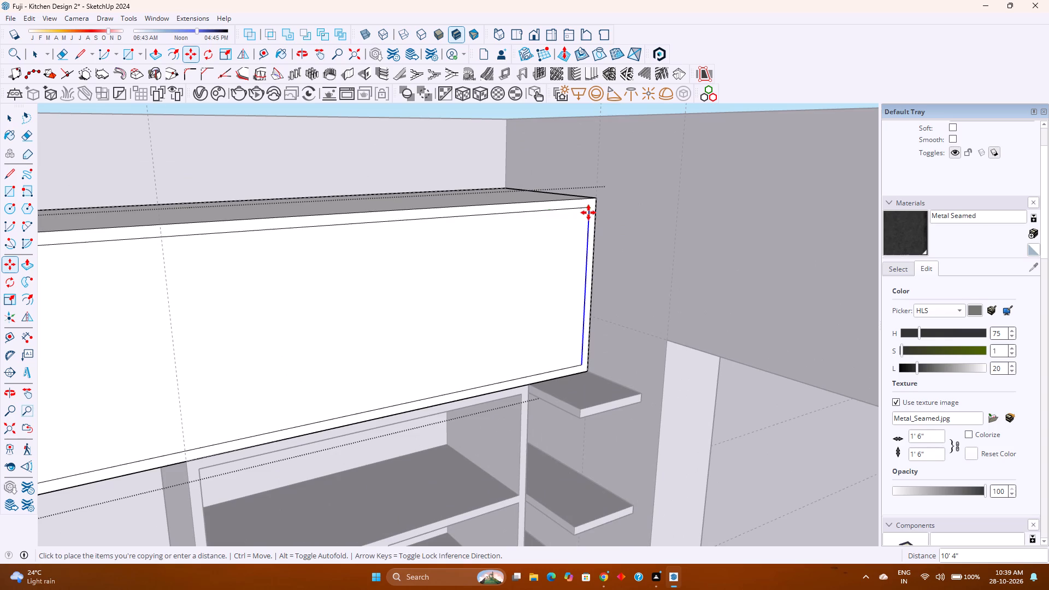
scroll(588, 213, down, 9)
text(/4)
key(Return)
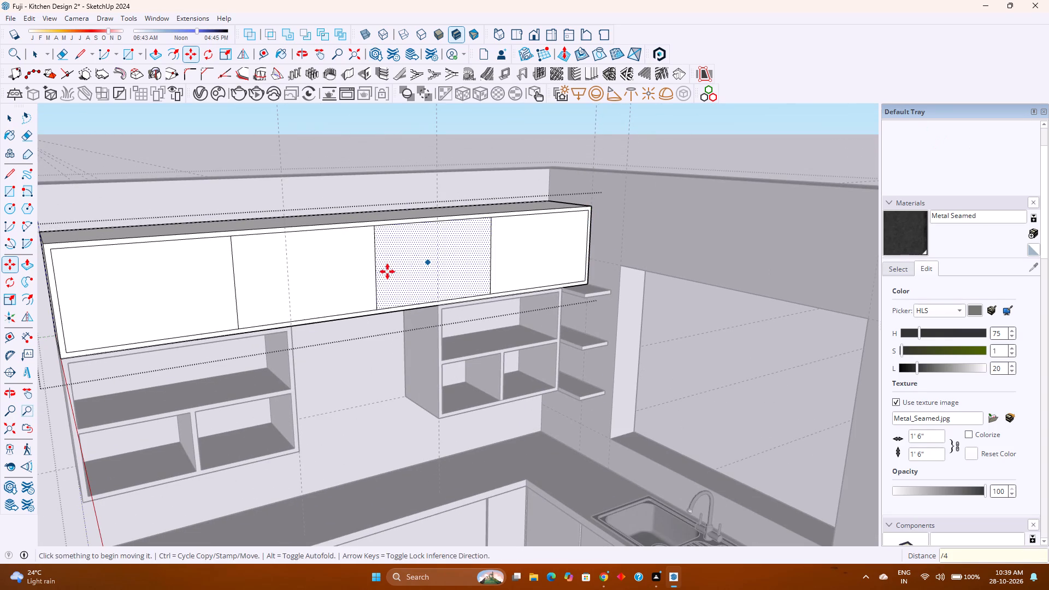
Change the division of the upper cabinet's front to three equal panels.
middle_drag(380, 278, 297, 208)
middle_click(297, 208)
middle_click(297, 208)
middle_click(297, 208)
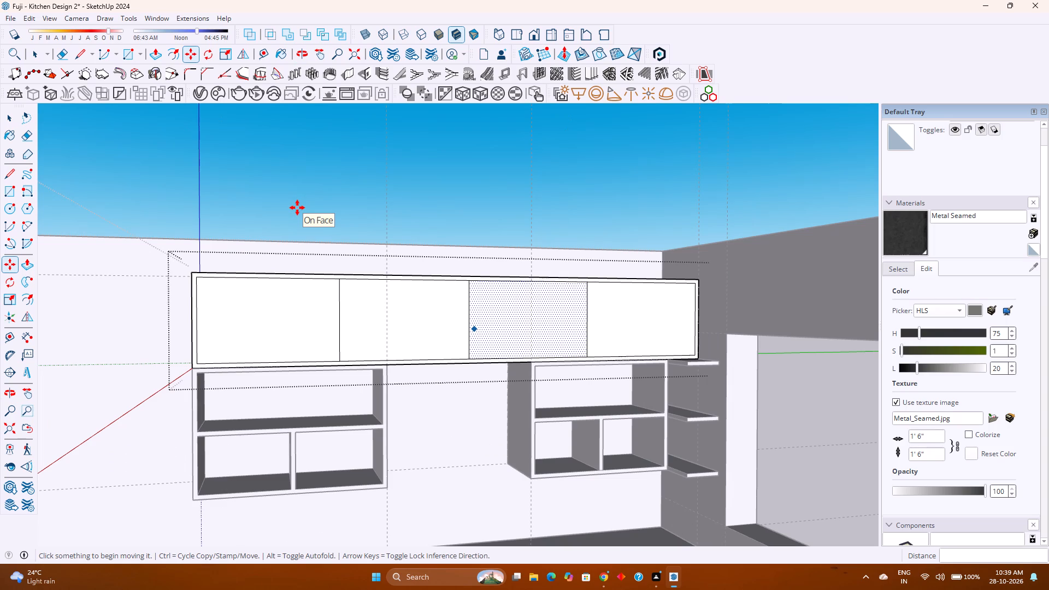
text(/3)
key(Return)
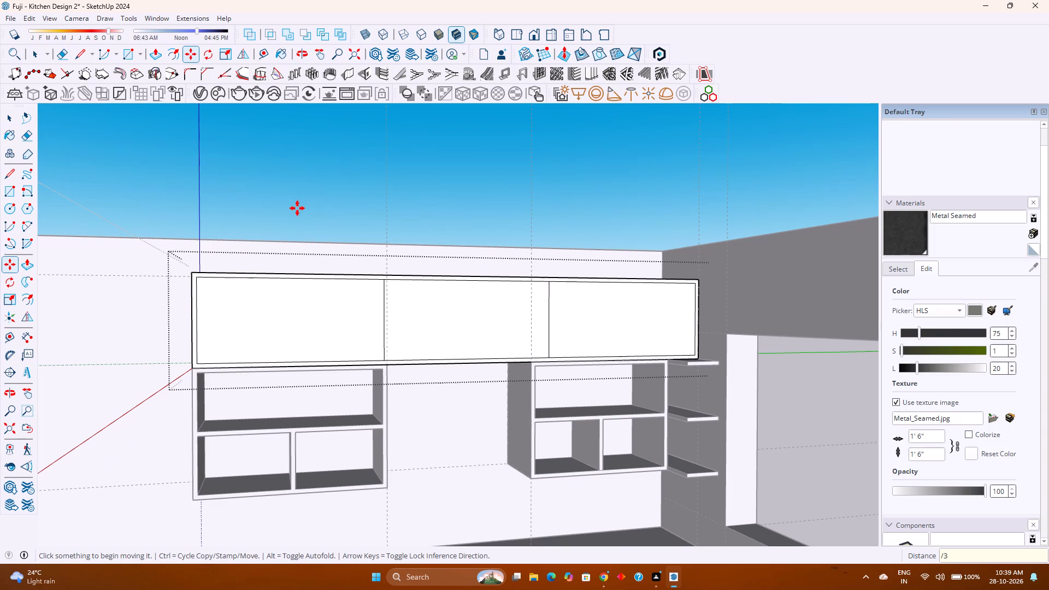
Move both vertical divider lines on the upper cabinet's front 0.5" along the green axis, away from the window wall.
middle_drag(419, 386, 356, 357)
middle_click(356, 357)
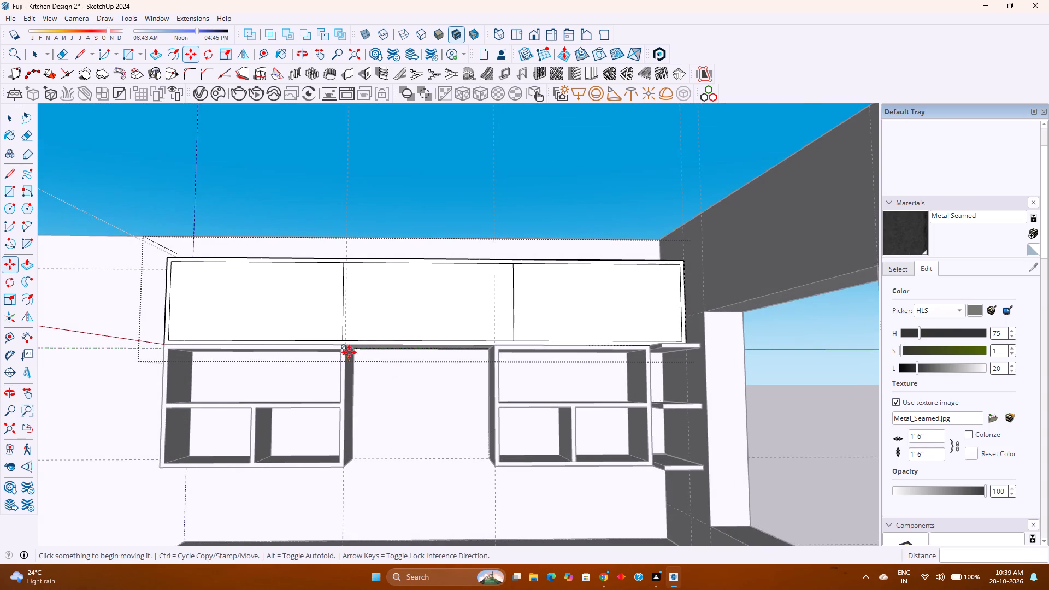
key(space)
scroll(401, 341, up, 1)
shift+middle_drag(403, 332, 420, 337)
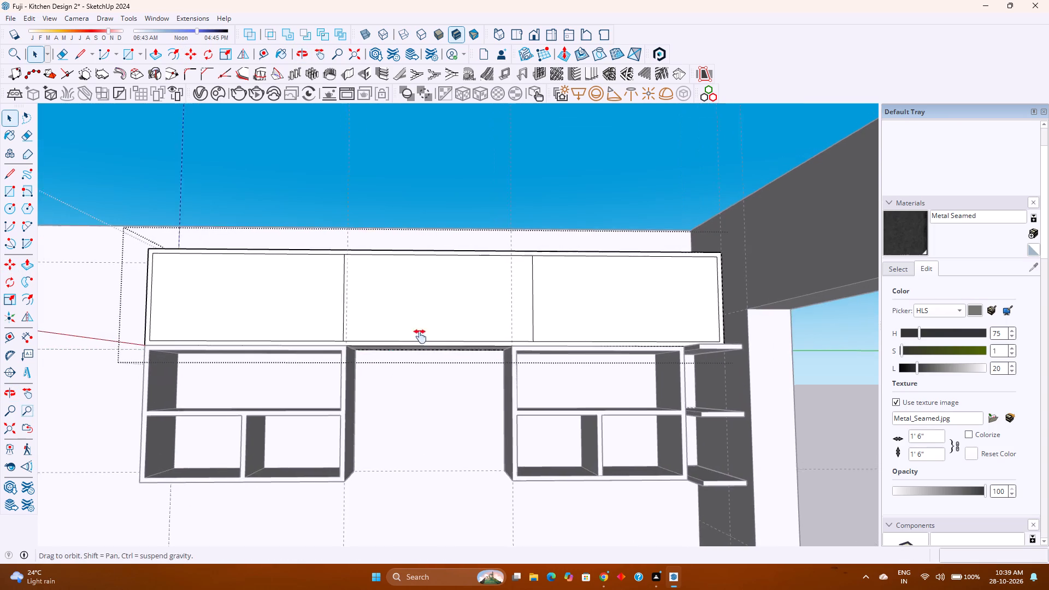
shift+middle_drag(420, 337, 446, 373)
click(567, 344)
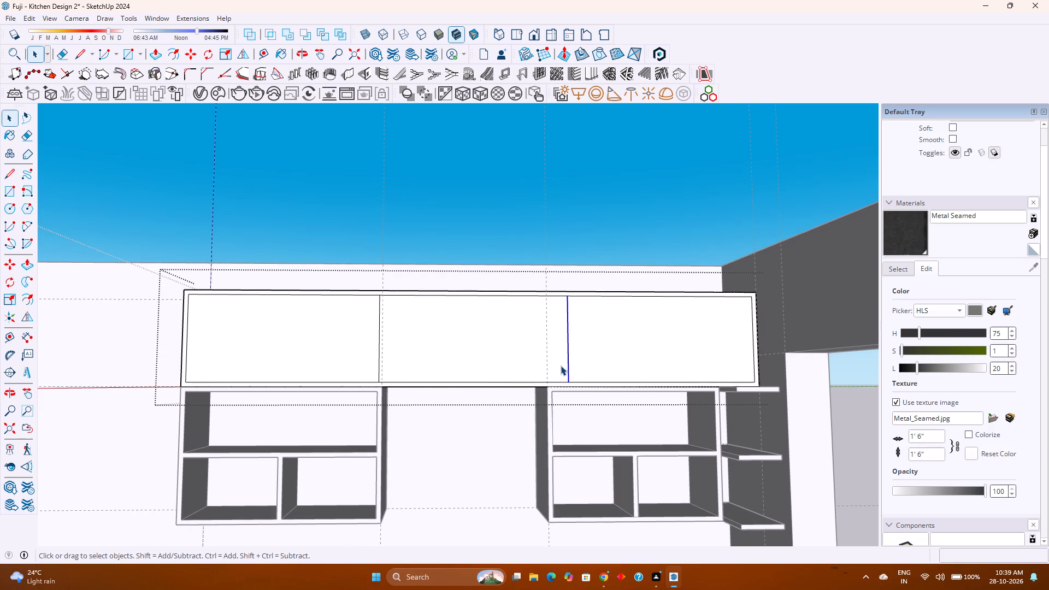
ctrl+click(378, 363)
key(m)
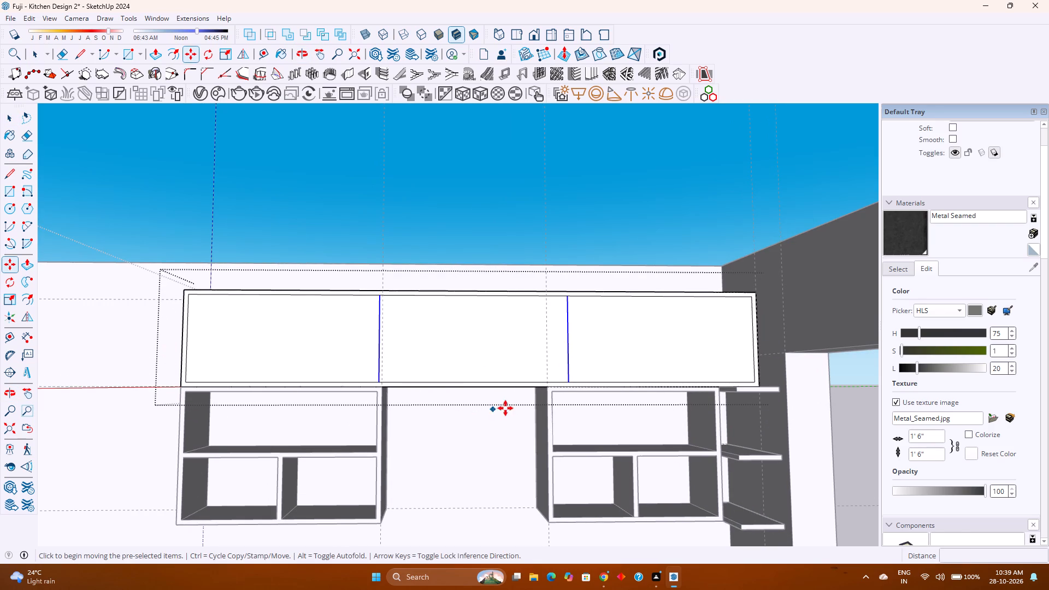
scroll(576, 379, up, 5)
click(565, 382)
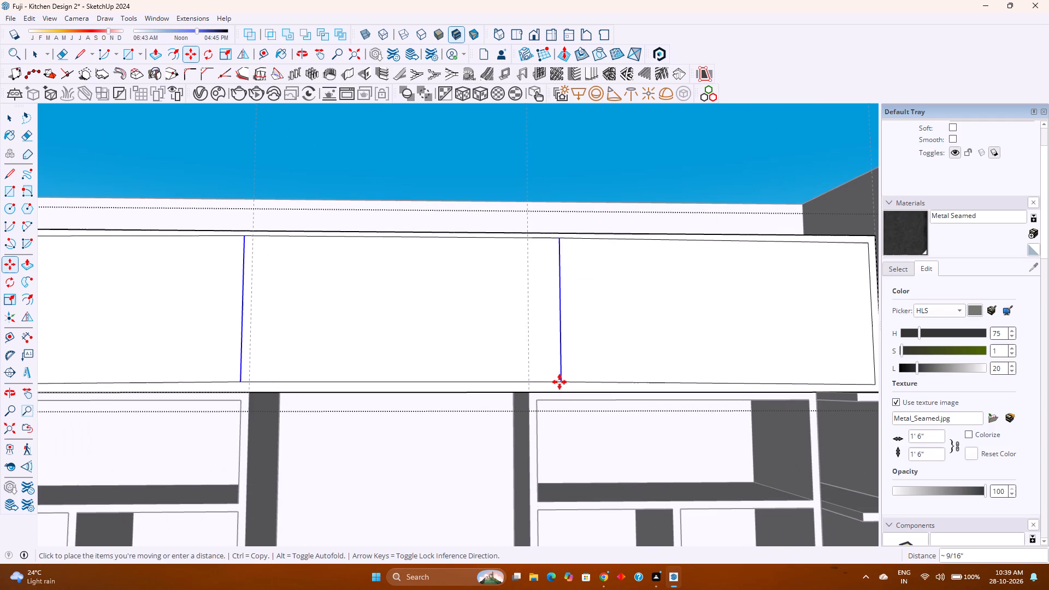
key(Left)
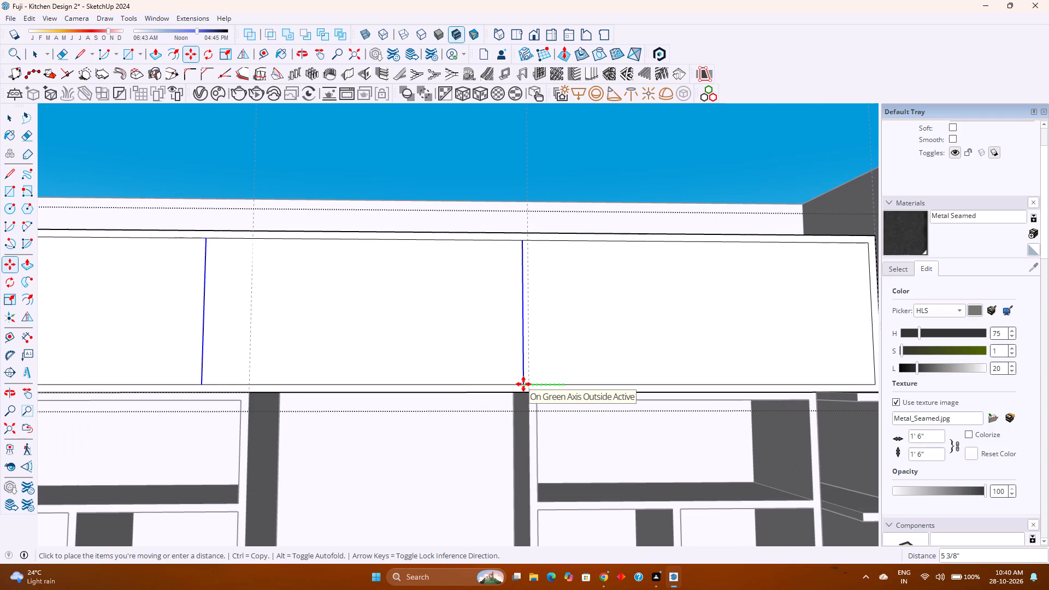
text(0.5)
key(Return)
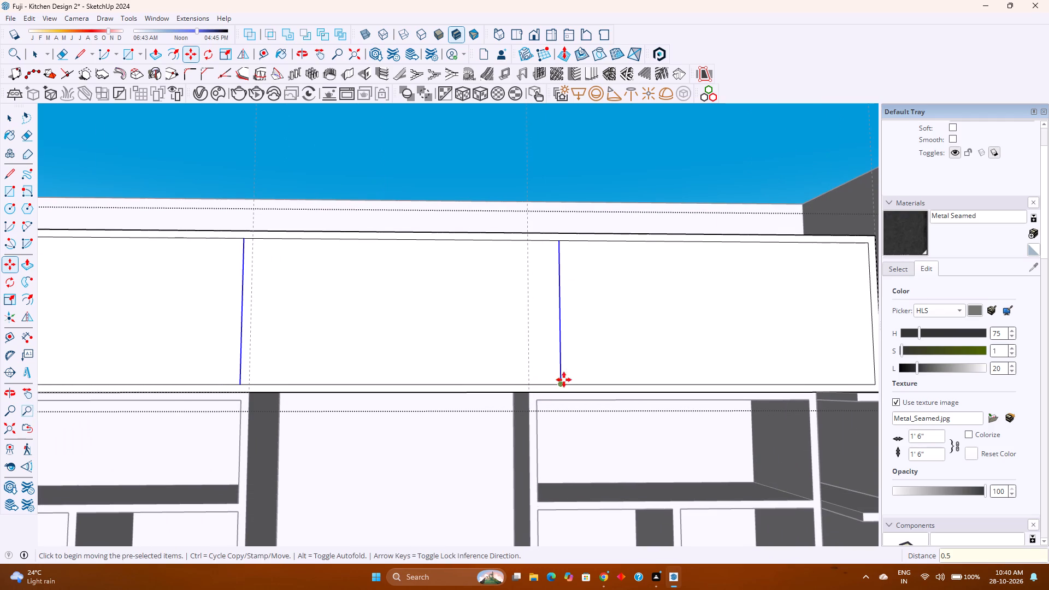
Copy both divider lines 1" along the green axis toward the window wall to form the partition thicknesses.
click(562, 382)
key(Left)
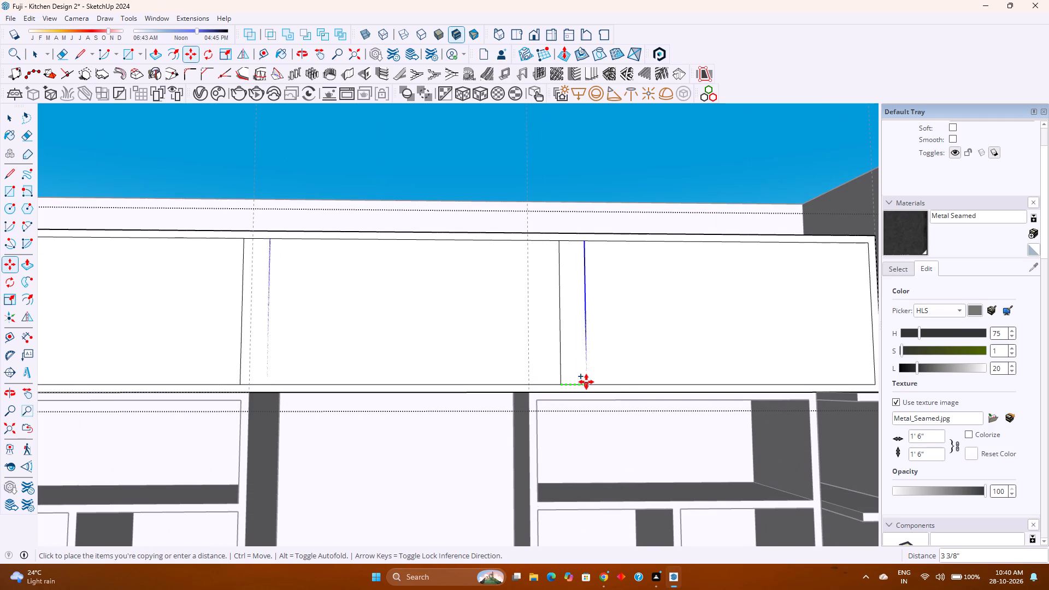
key(1)
key(Return)
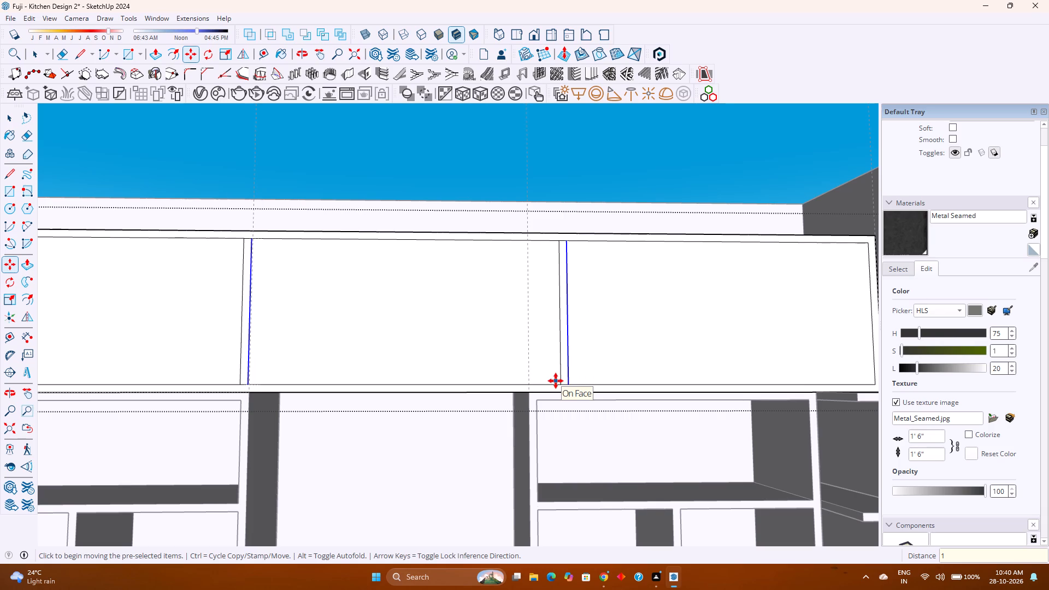
Erase the short edges closing the two partition strips at top and bottom so they join the surrounding frame.
key(e)
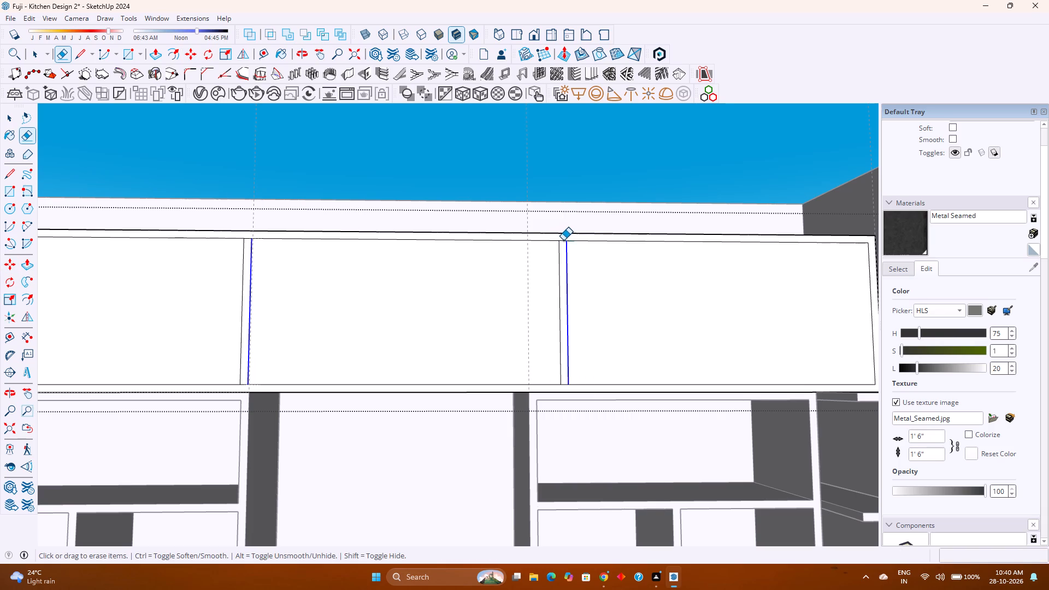
click(563, 241)
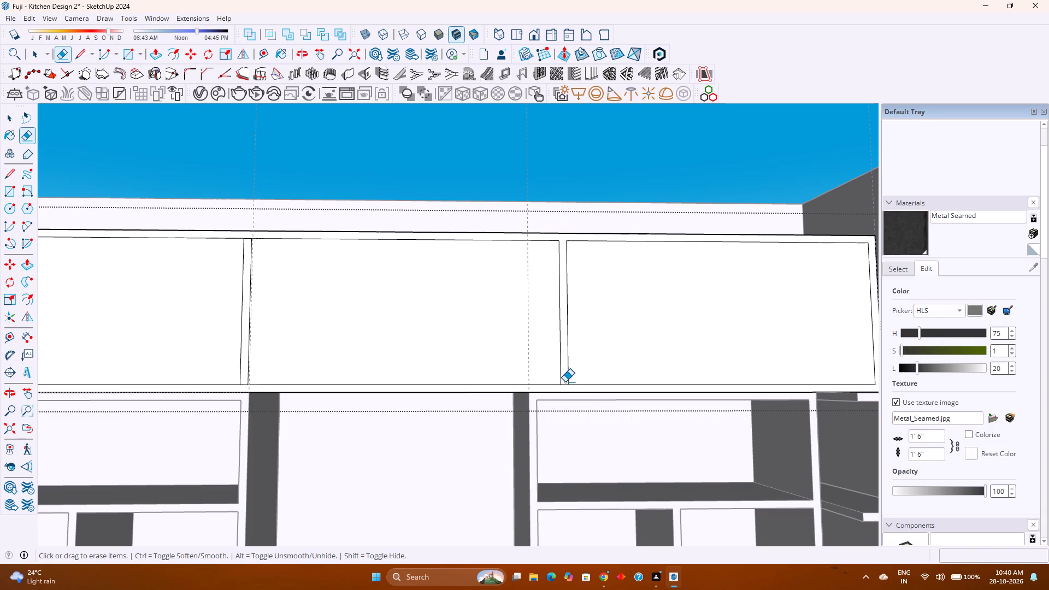
click(565, 383)
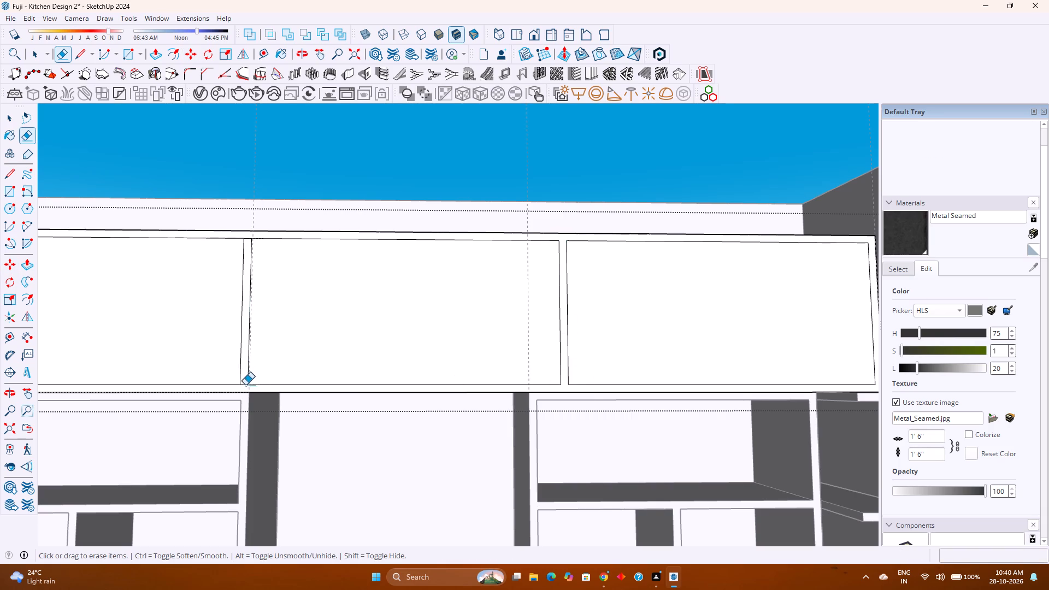
click(244, 383)
click(247, 239)
Check the widths of the three front panels by dimensioning their bottom edges, without placing any dimension.
scroll(343, 315, down, 3)
shift+middle_drag(323, 346, 445, 311)
shift+middle_click(445, 311)
scroll(445, 311, down, 1)
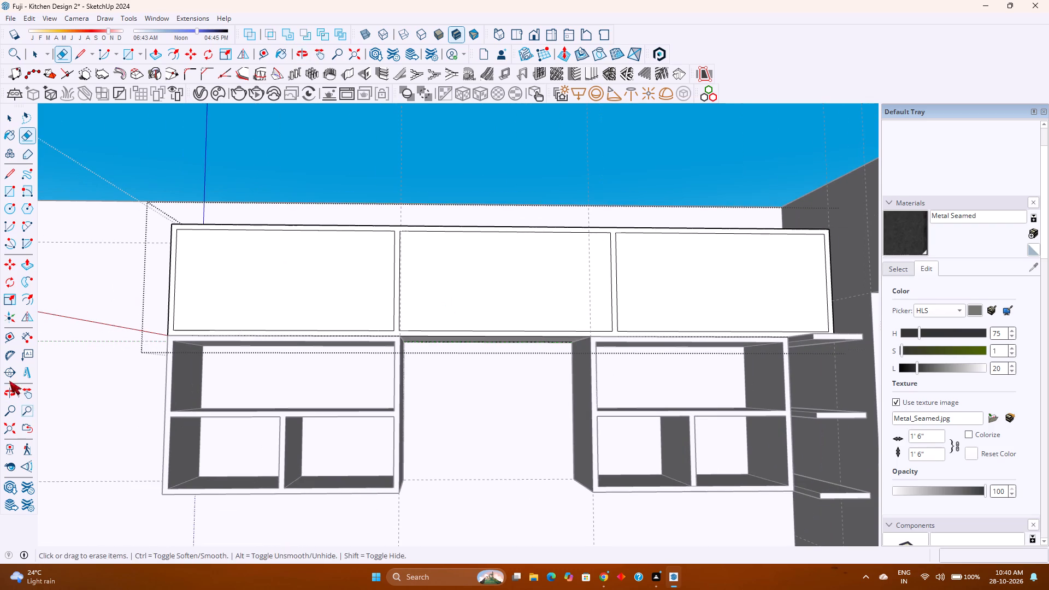
click(33, 335)
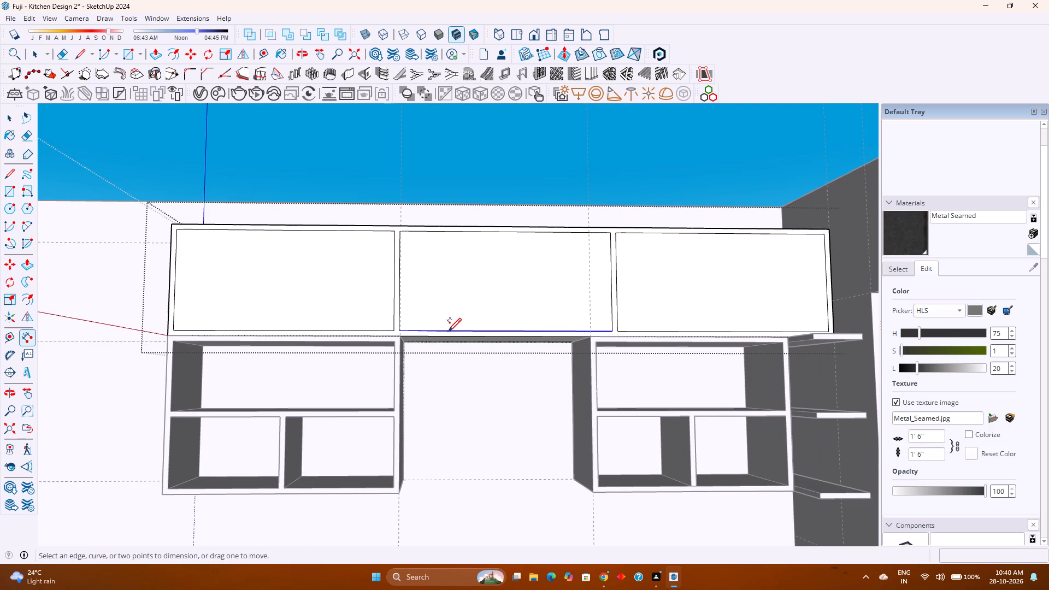
click(448, 331)
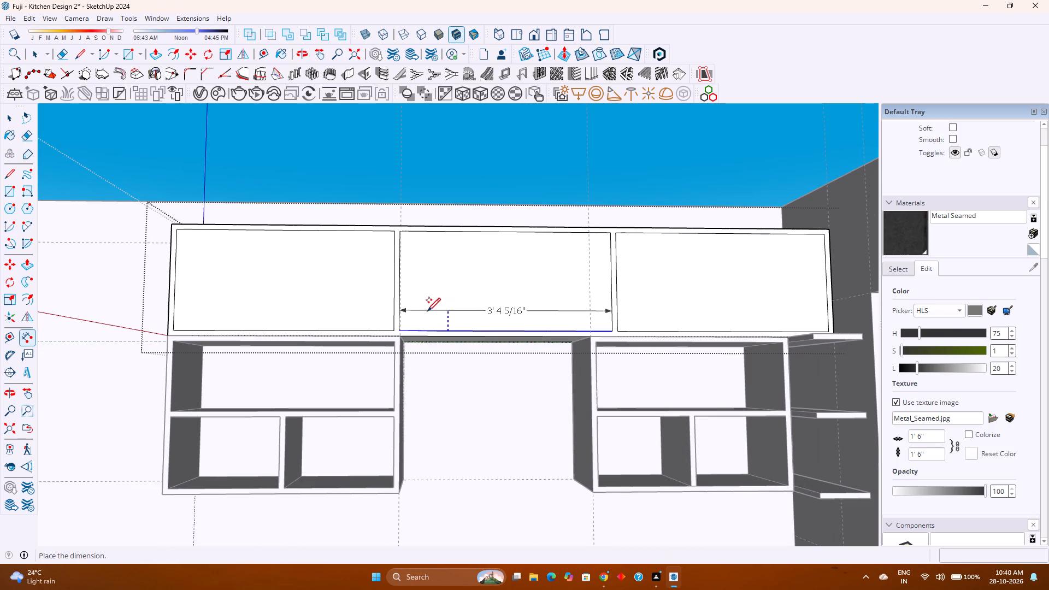
key(Escape)
click(324, 329)
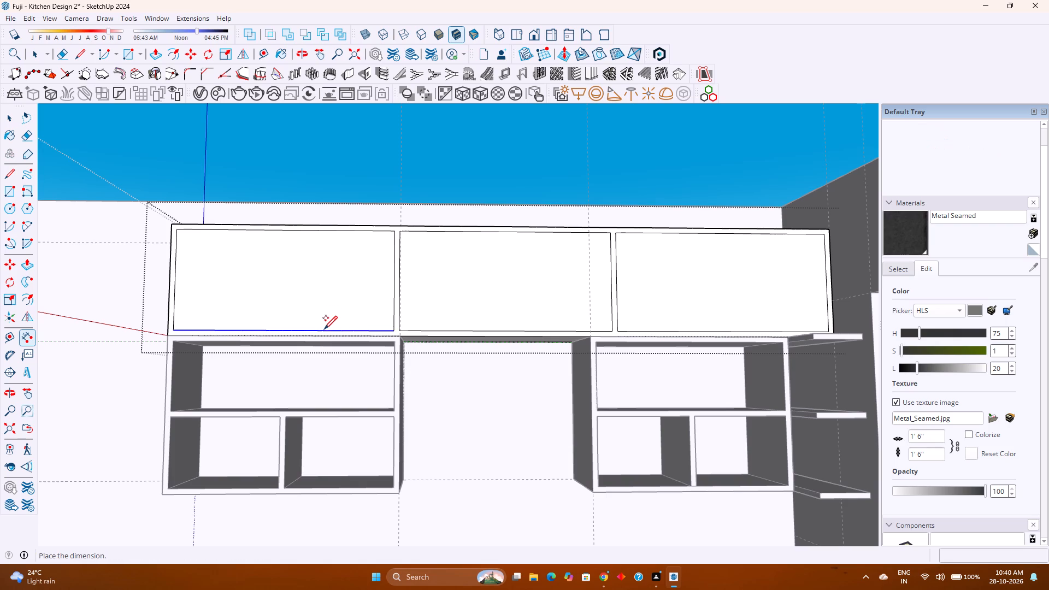
key(Escape)
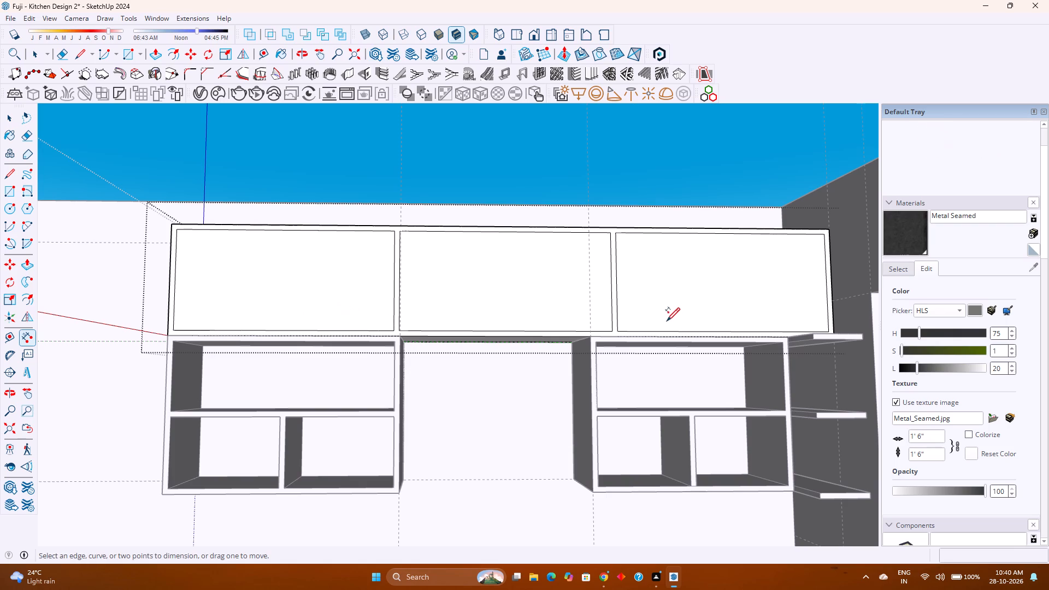
click(665, 330)
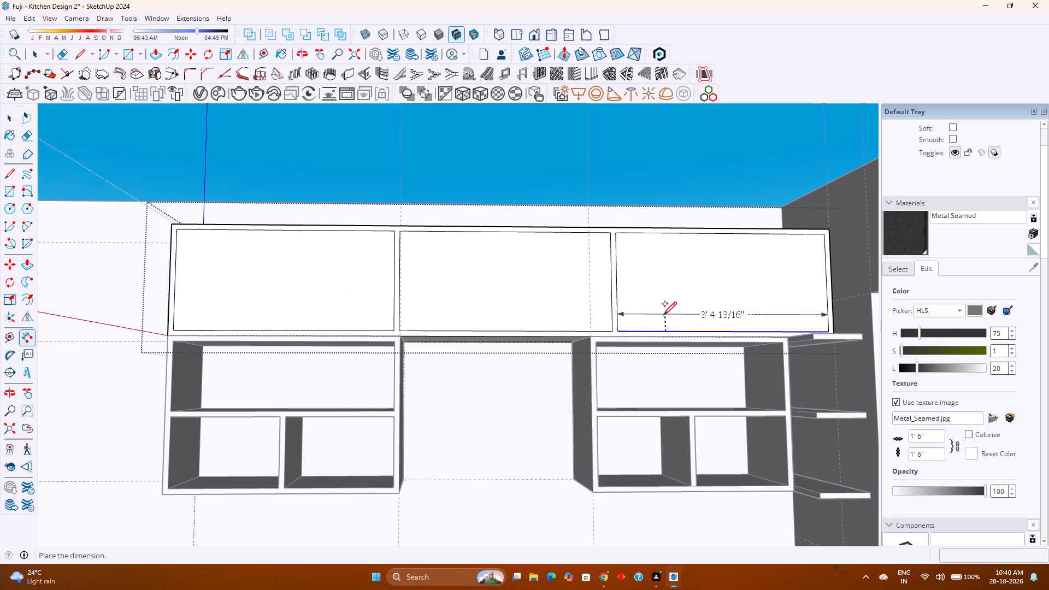
key(Escape)
click(527, 331)
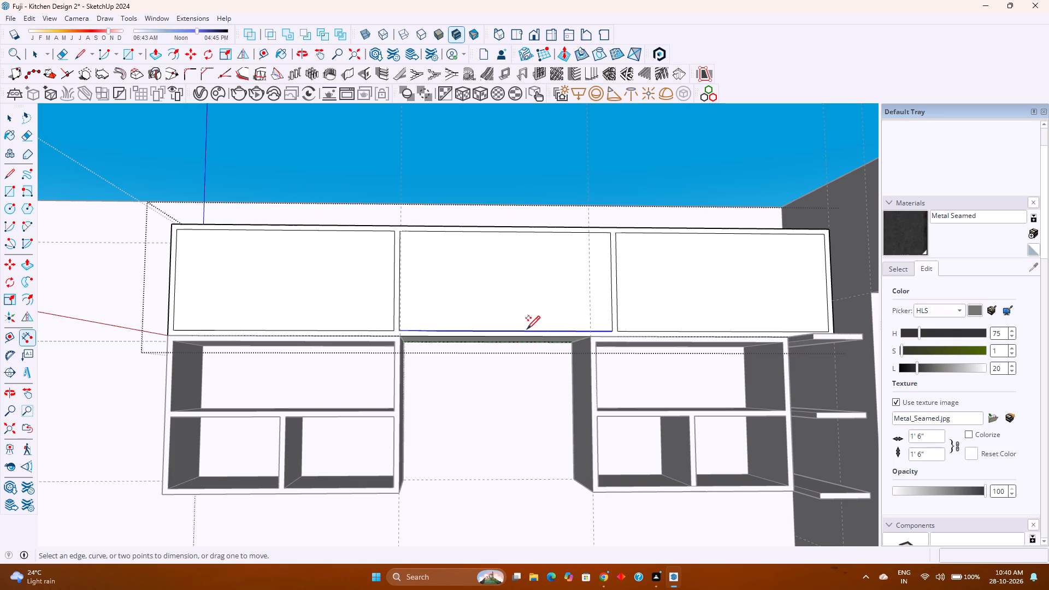
key(Escape)
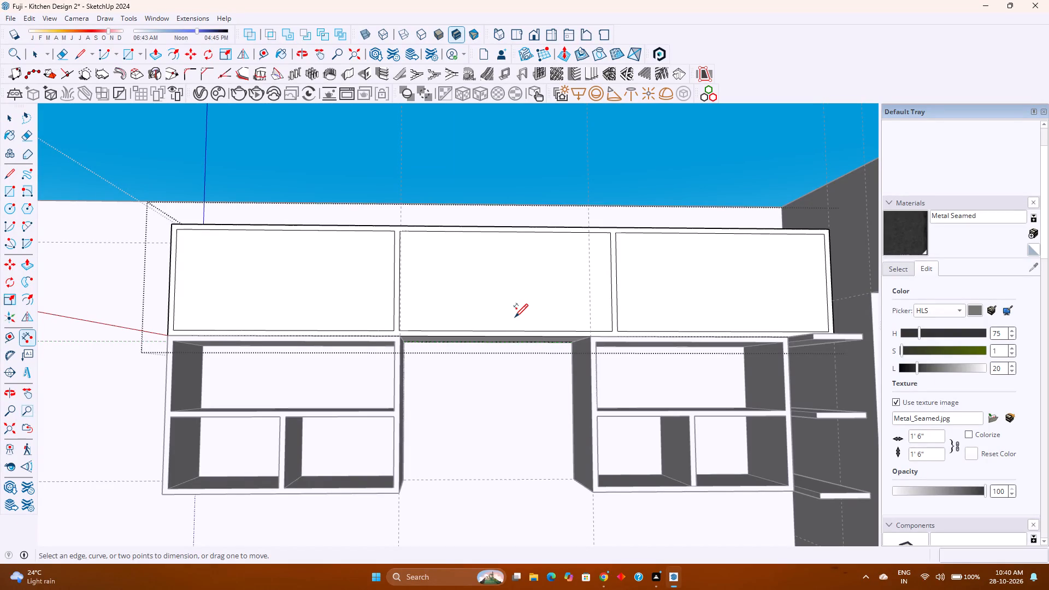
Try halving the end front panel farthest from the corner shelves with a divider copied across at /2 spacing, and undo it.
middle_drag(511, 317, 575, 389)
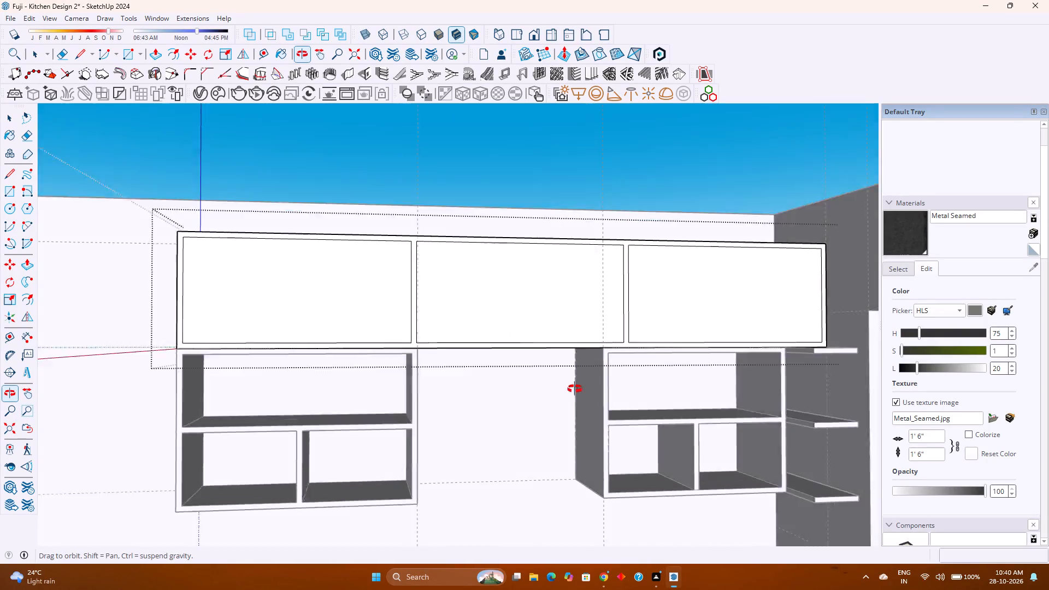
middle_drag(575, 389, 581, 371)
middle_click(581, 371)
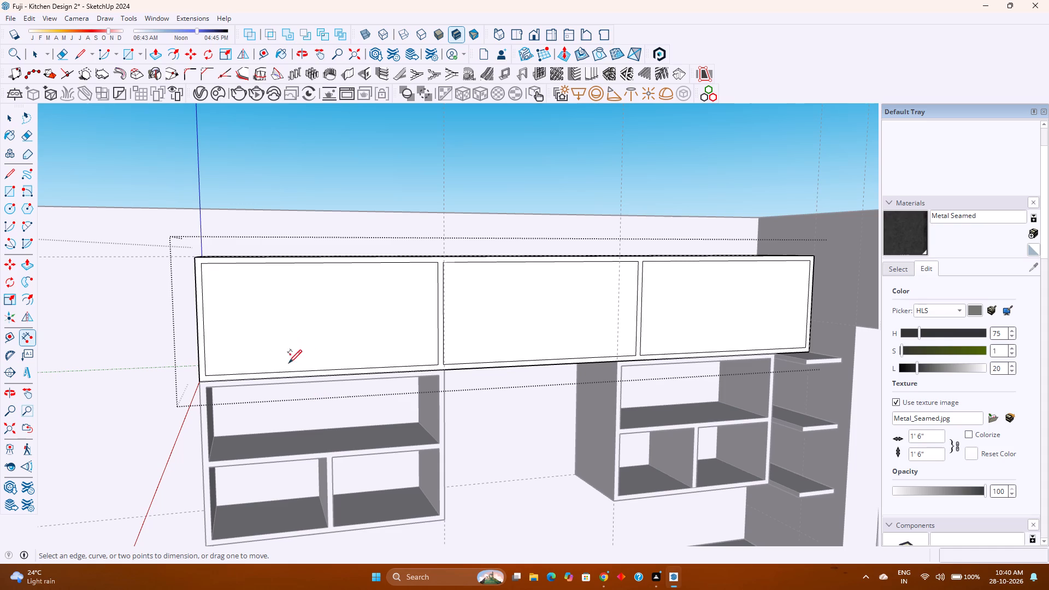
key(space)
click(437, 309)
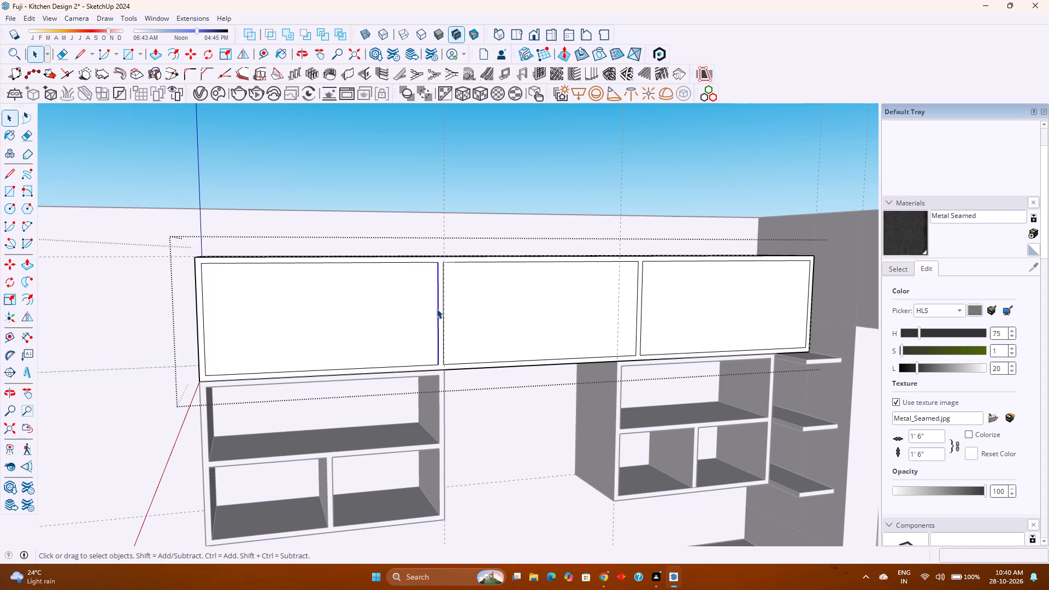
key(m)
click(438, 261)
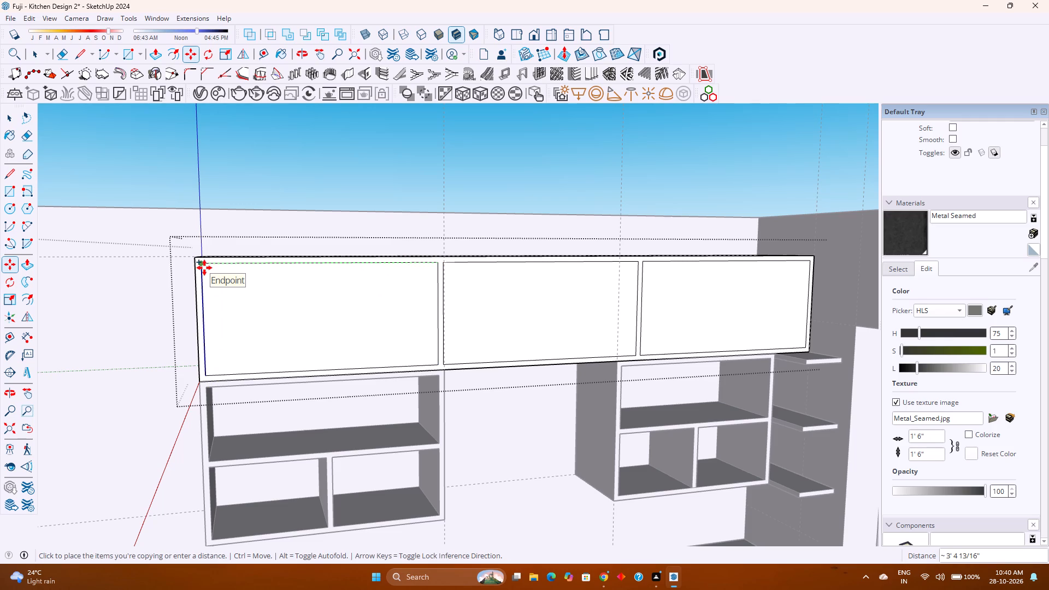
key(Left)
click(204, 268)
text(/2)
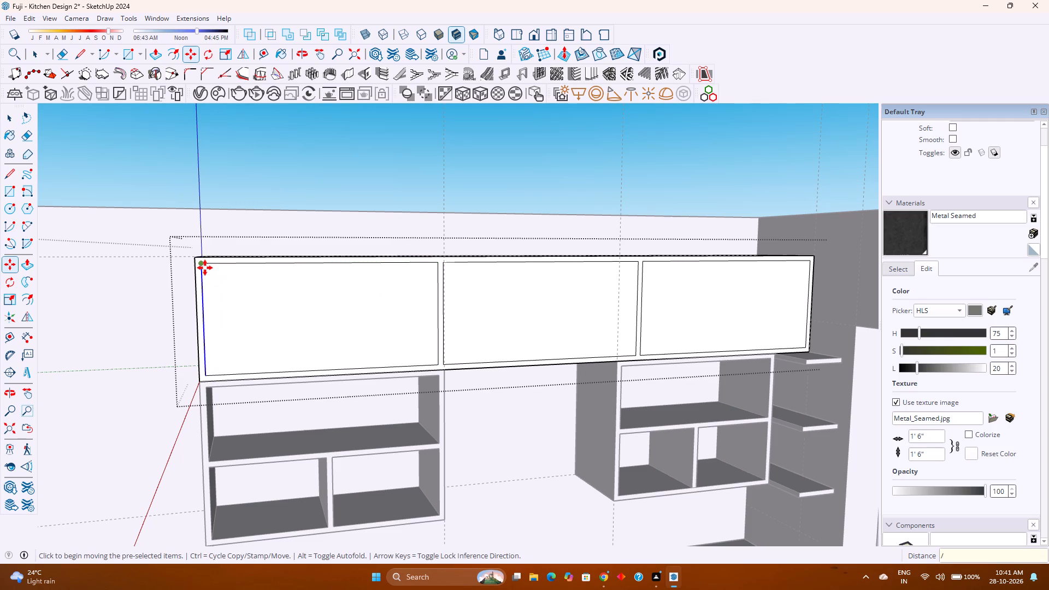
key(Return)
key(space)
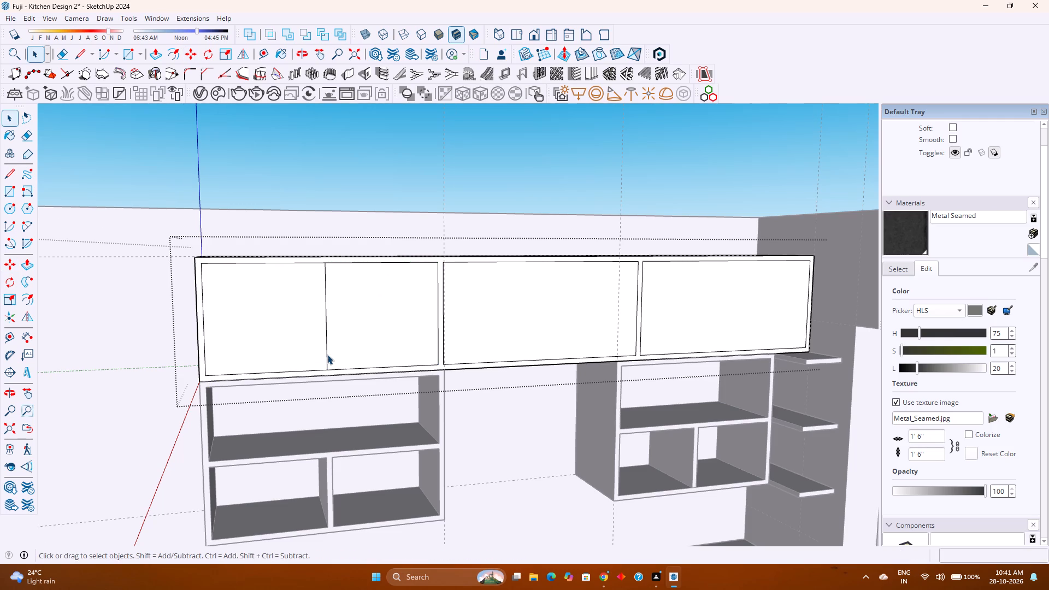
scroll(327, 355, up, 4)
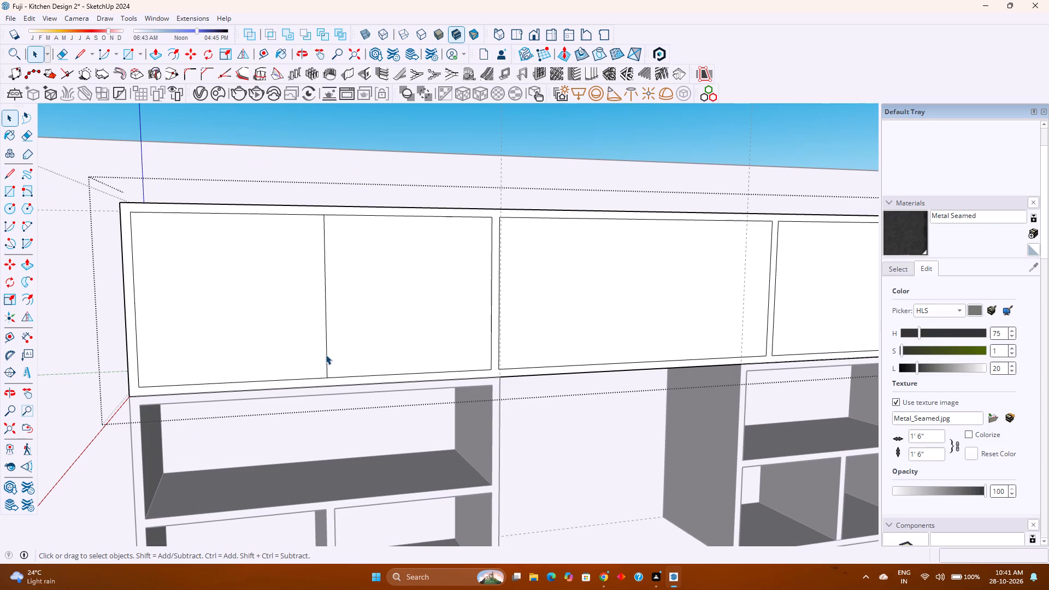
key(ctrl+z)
Push all three front panels of the upper cabinet inward 1' 5" to hollow out the compartments, and leave the cabinet group.
scroll(326, 355, down, 1)
key(p)
click(316, 304)
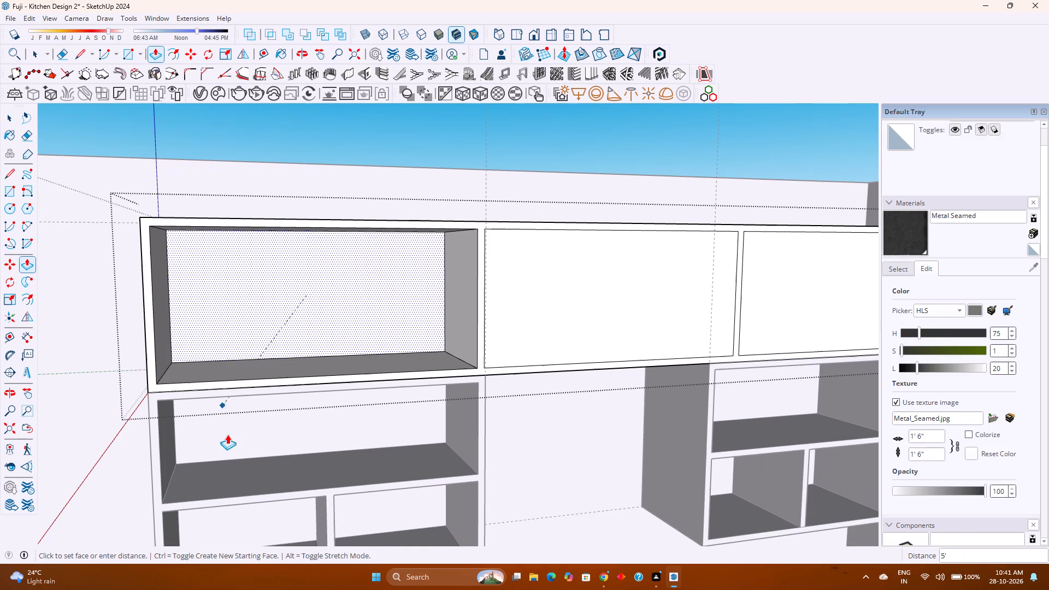
click(249, 427)
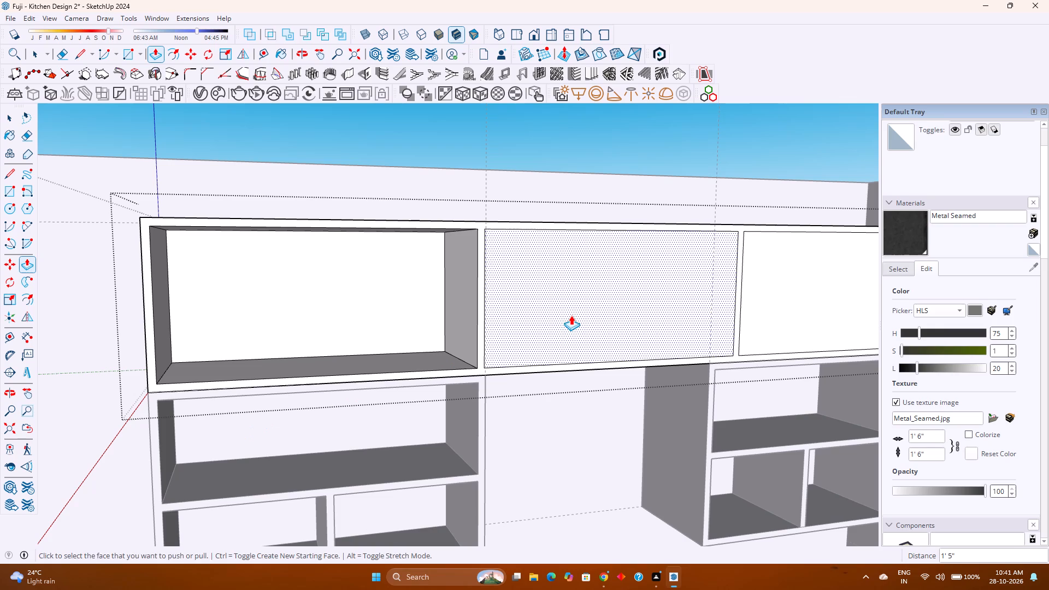
double_click(571, 315)
shift+middle_drag(591, 337, 317, 326)
double_click(509, 303)
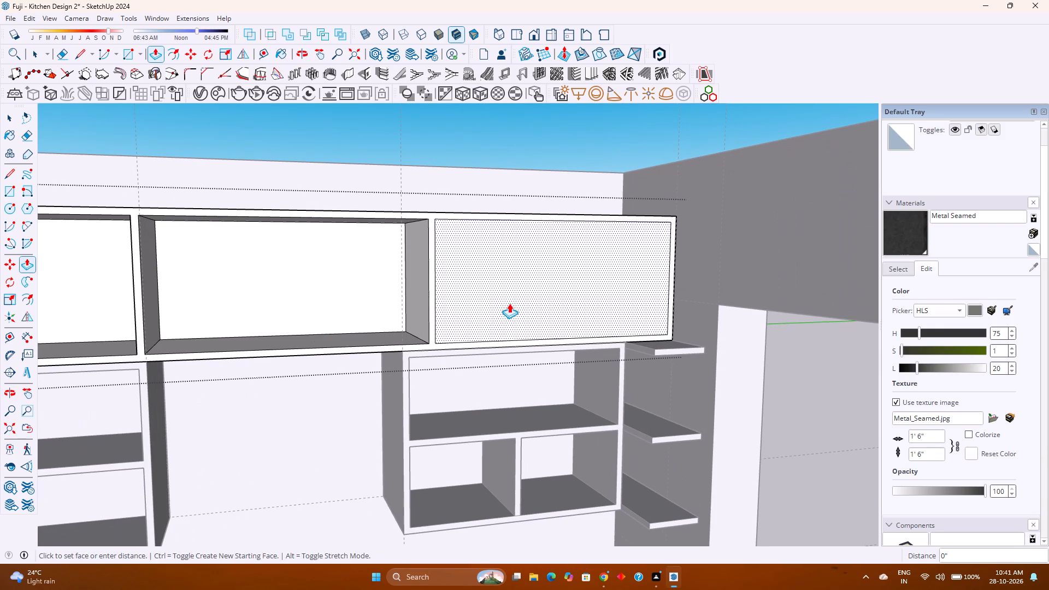
key(space)
key(Escape)
Examine the hollowed upper cabinet and the shelf units below it from several angles.
scroll(510, 306, down, 1)
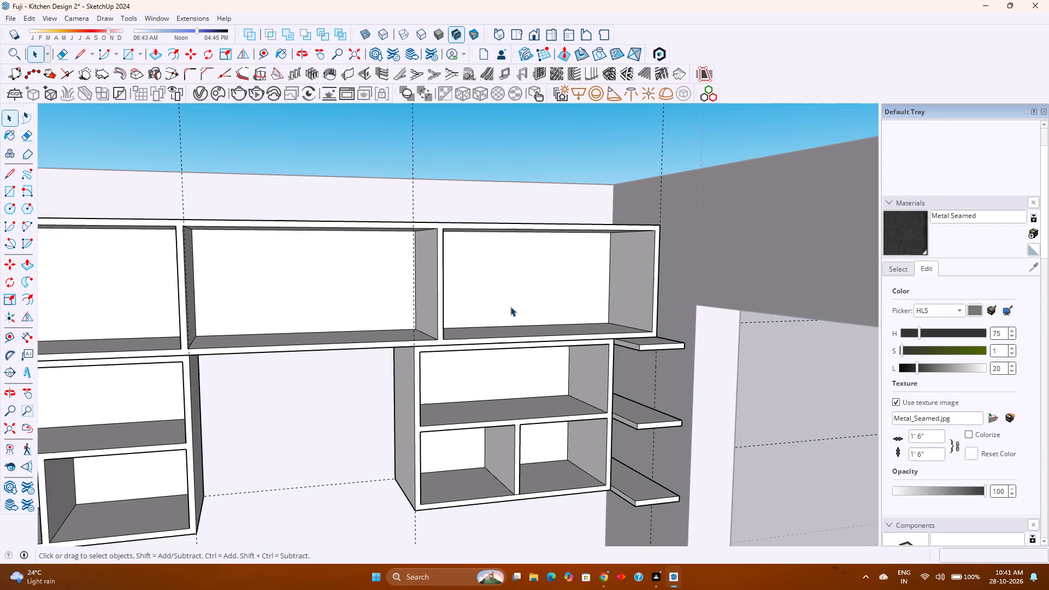
shift+middle_drag(408, 344, 510, 337)
middle_drag(402, 398, 451, 307)
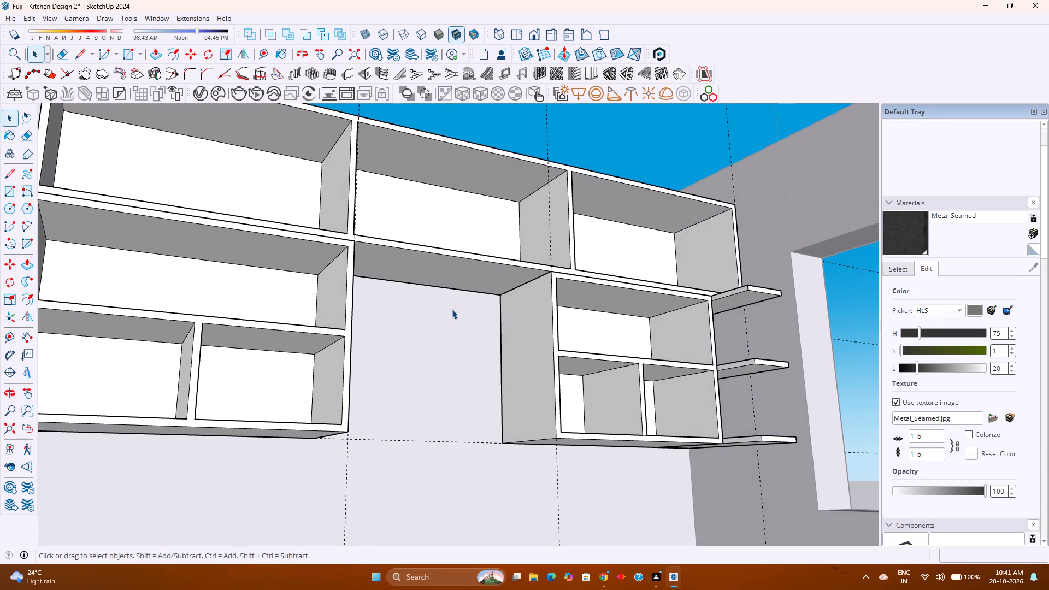
middle_drag(444, 297, 428, 367)
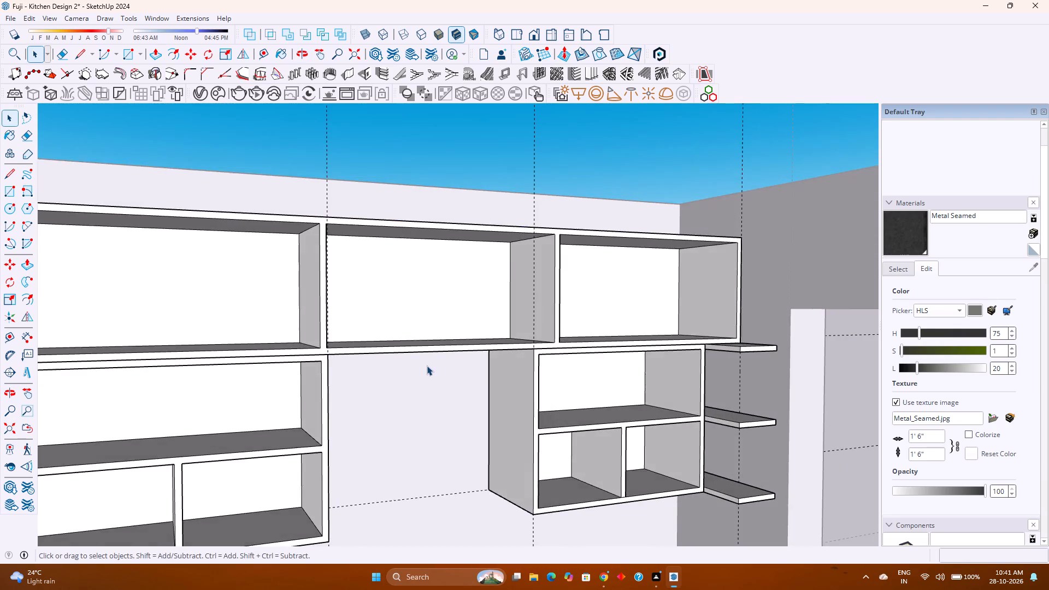
scroll(426, 363, down, 3)
shift+middle_drag(411, 382, 530, 337)
middle_drag(531, 337, 518, 334)
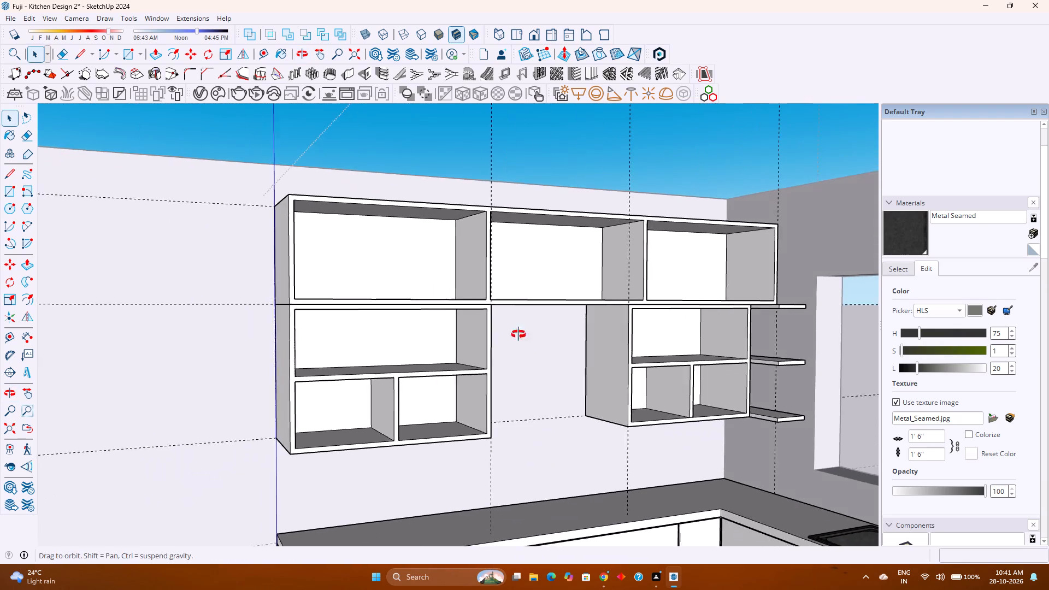
middle_drag(518, 334, 424, 355)
middle_click(424, 355)
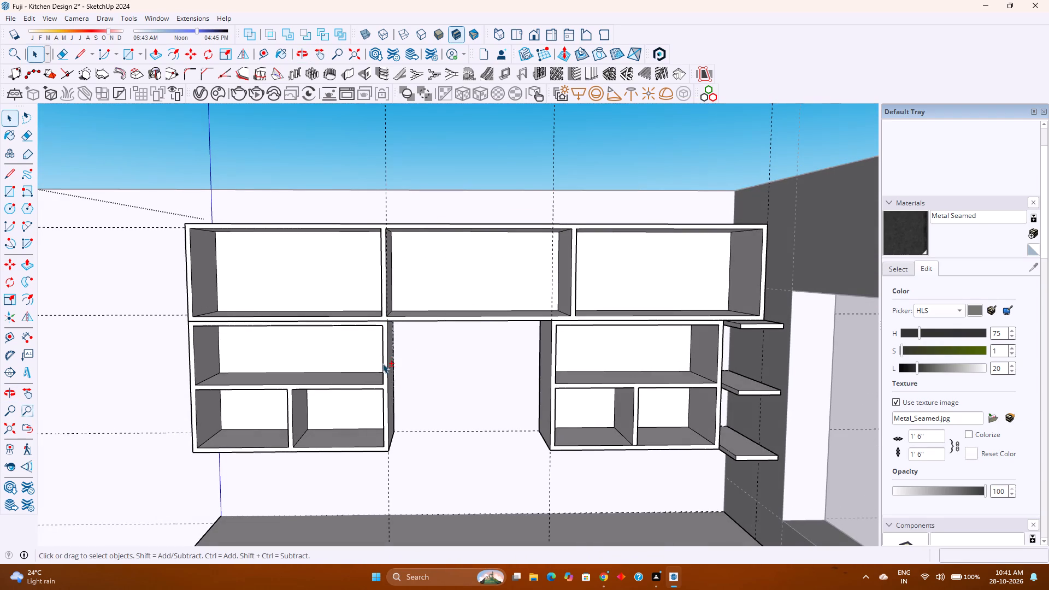
shift+middle_drag(383, 363, 423, 388)
shift+middle_click(423, 388)
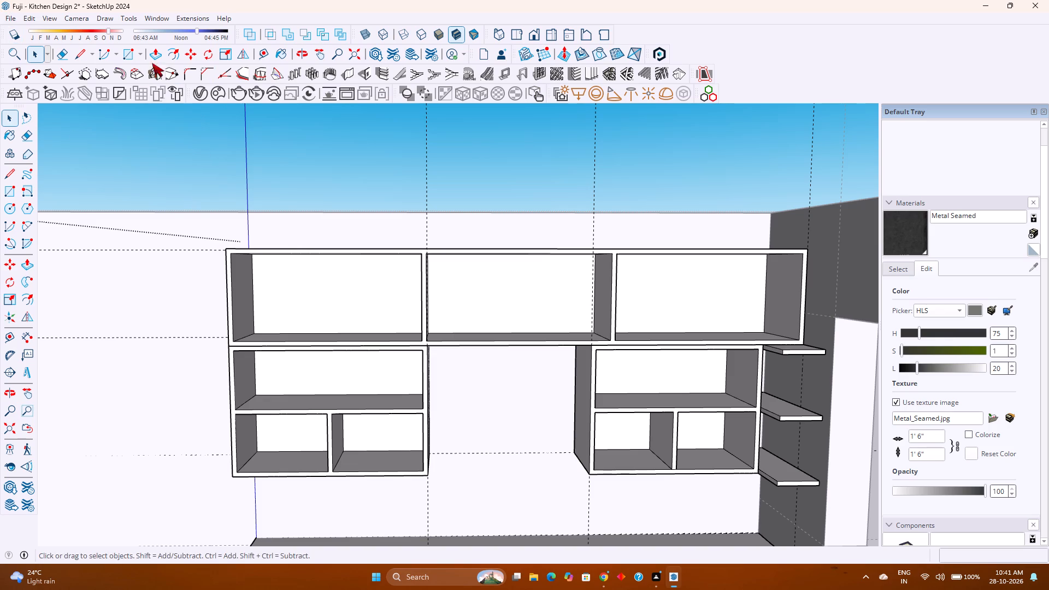
Inside the upper cabinet group, draw a rectangle about 3' 4 13/16" by 1' 7" across the opening farthest from the corner shelves.
click(263, 249)
click(265, 253)
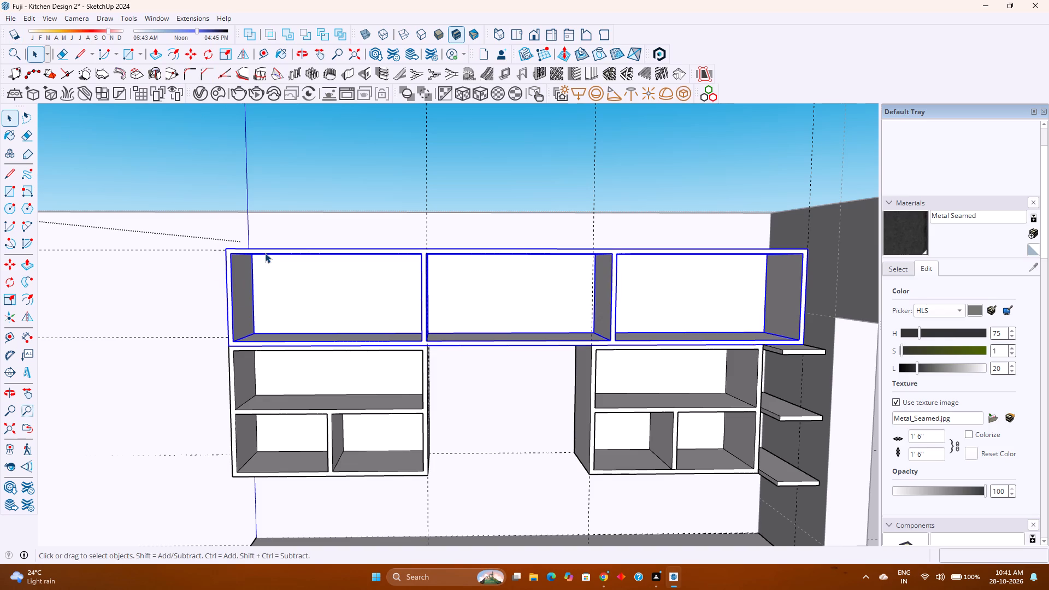
double_click(265, 253)
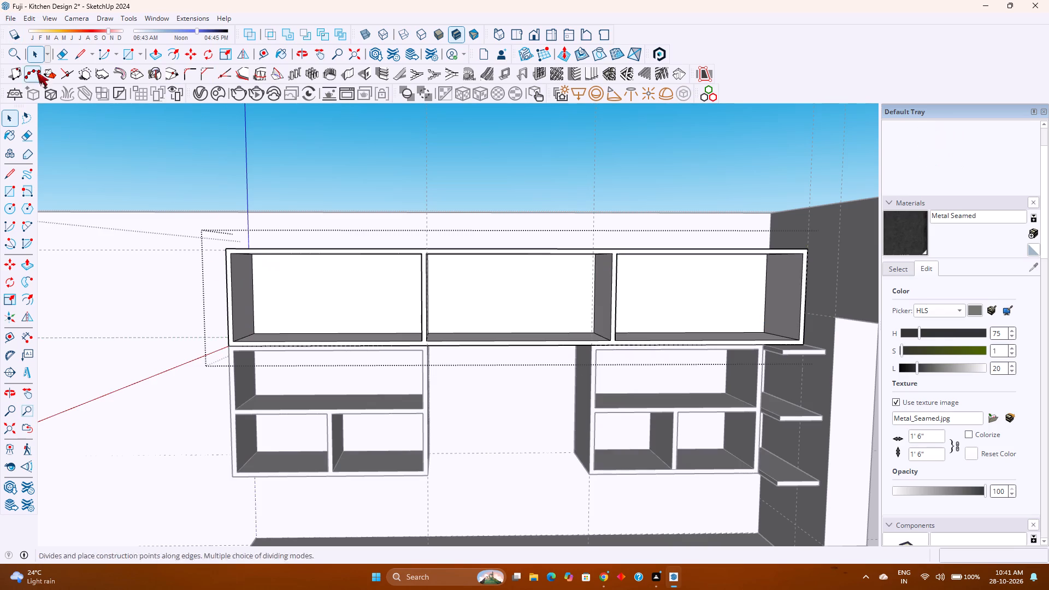
click(123, 53)
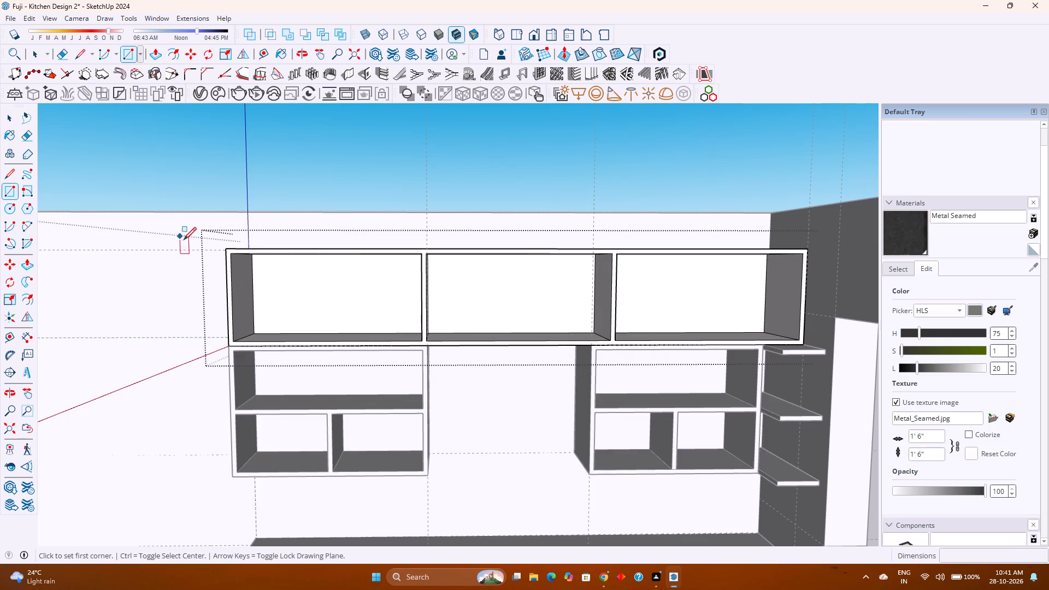
click(230, 253)
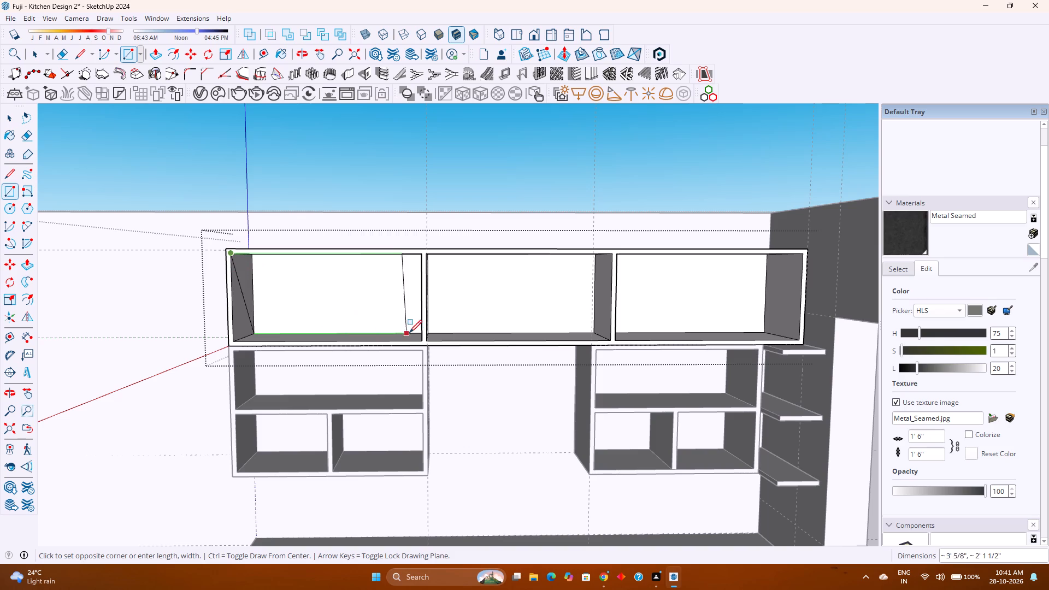
click(420, 341)
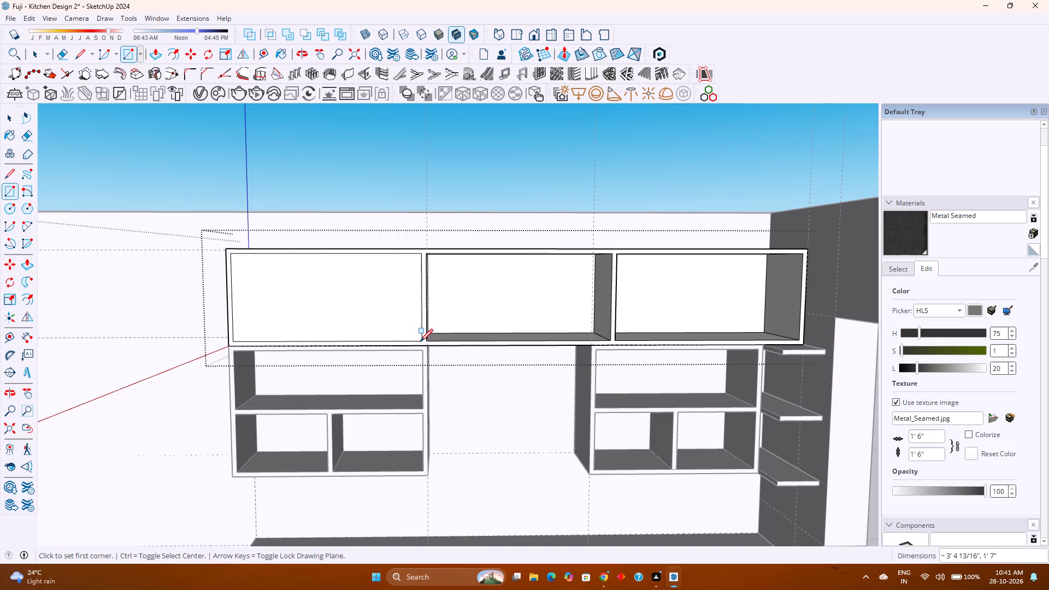
Group the new door rectangle and convert it into a component named 7.
key(space)
double_click(384, 326)
right_click(384, 326)
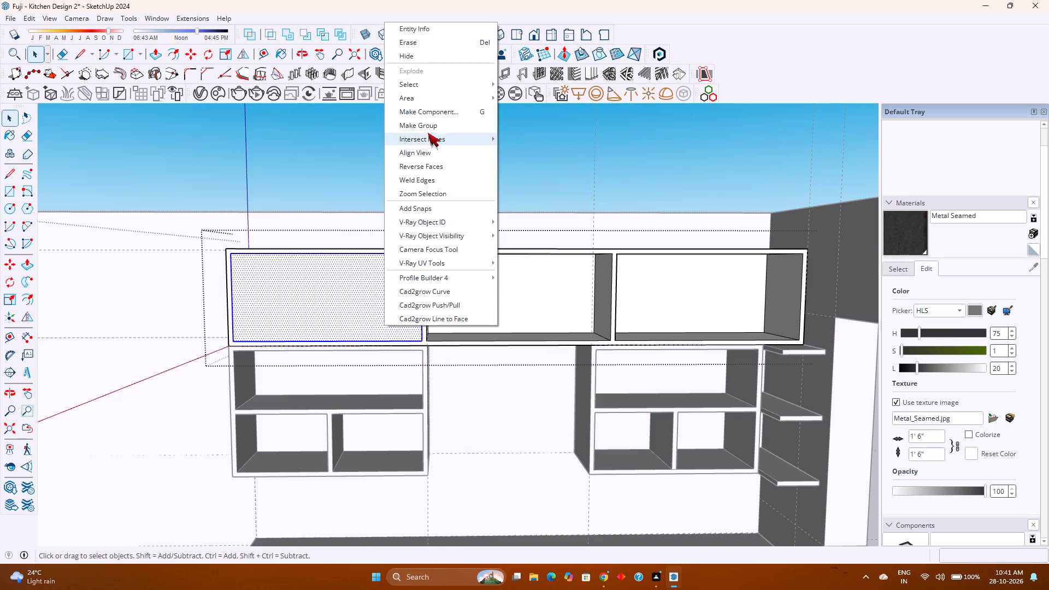
click(430, 127)
right_click(375, 269)
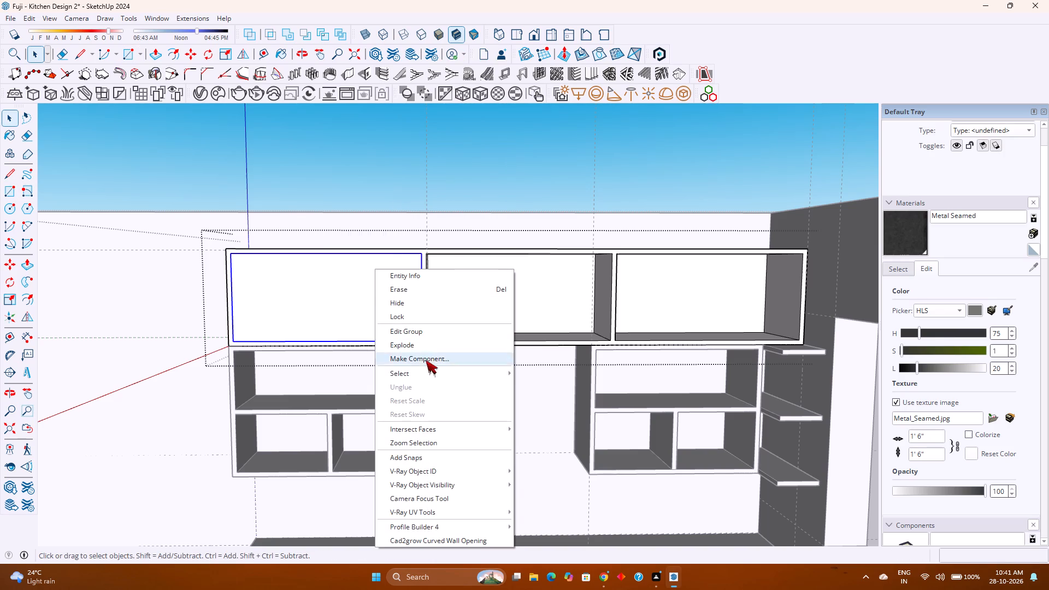
click(431, 355)
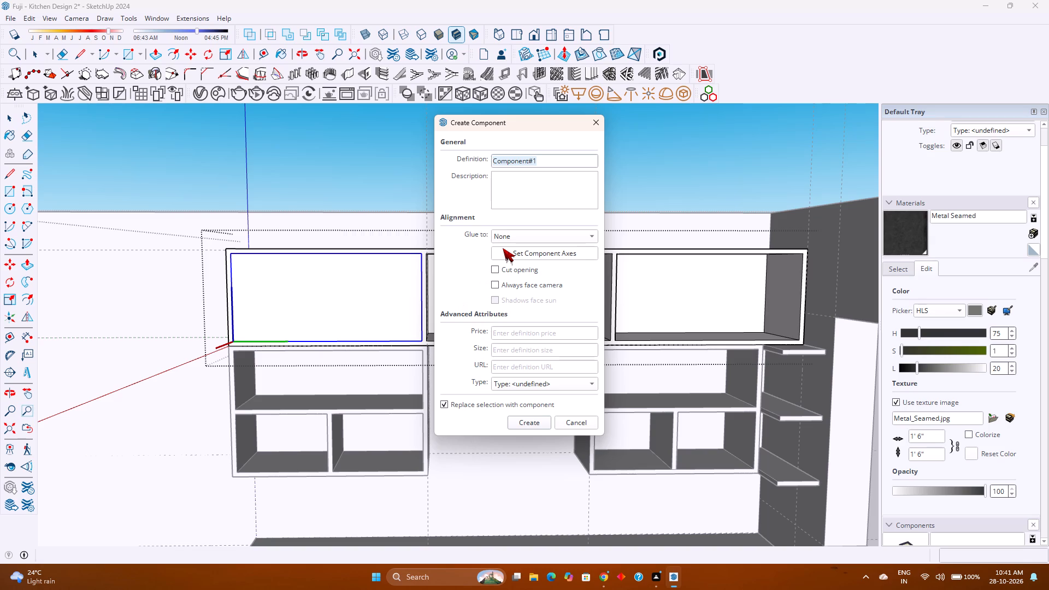
key(BackSpace)
key(7)
key(Return)
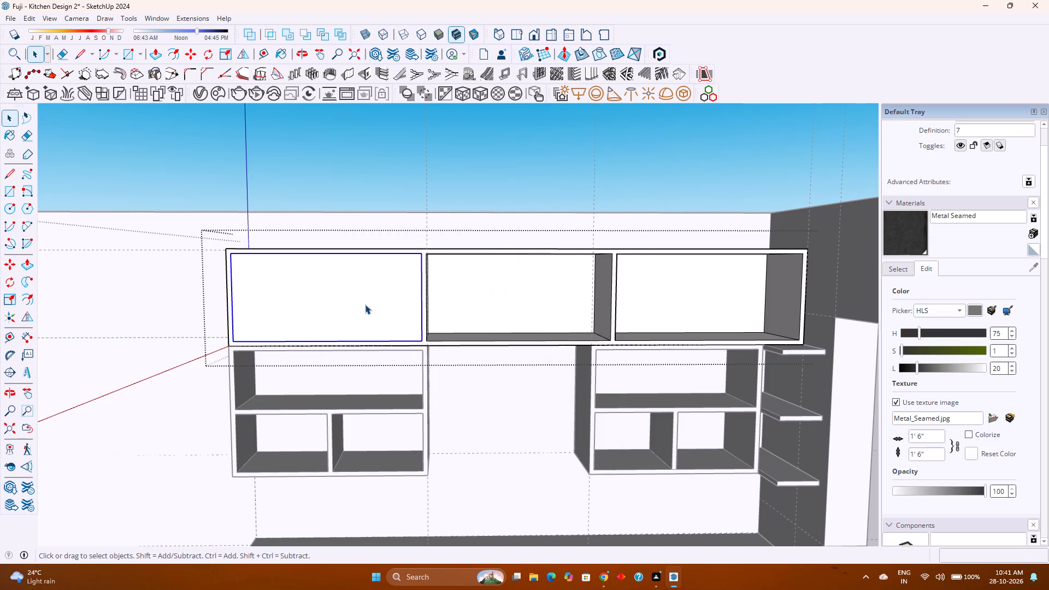
Copy the door component into the opening nearest the corner shelves, and copy it again into the middle opening.
key(m)
click(229, 252)
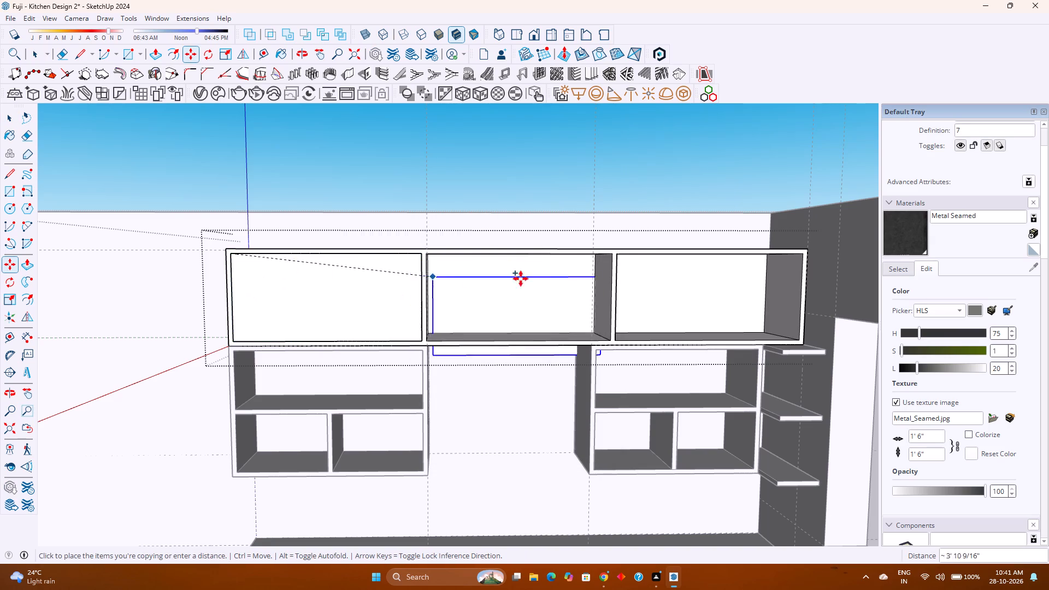
click(620, 256)
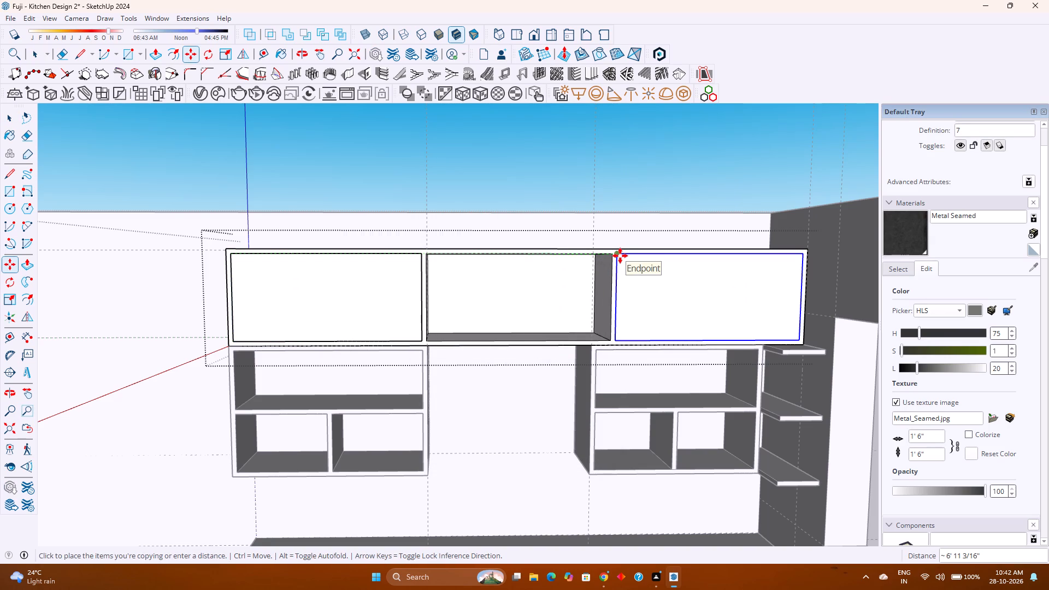
click(619, 255)
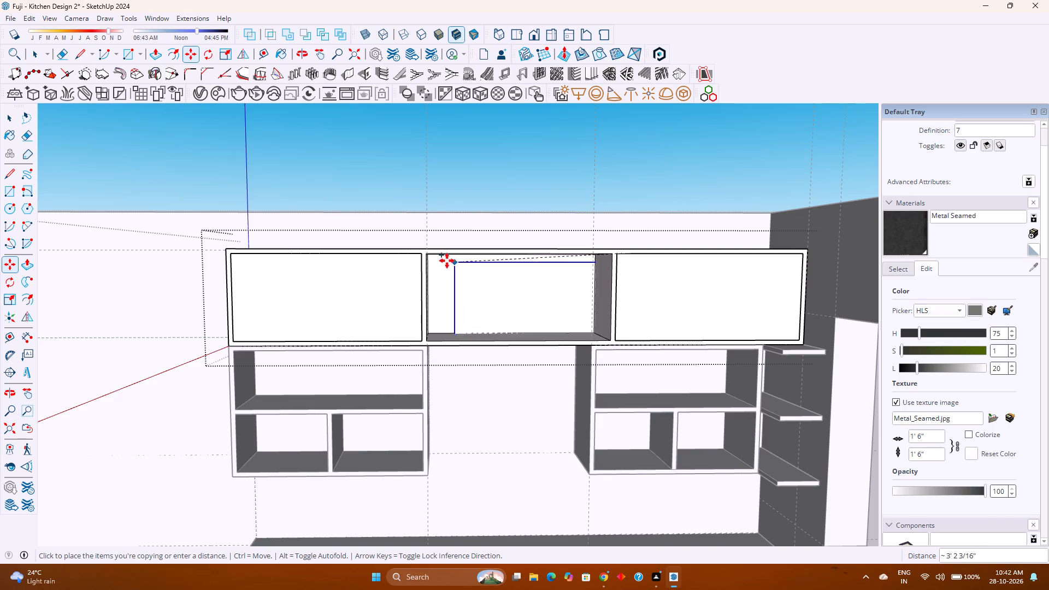
click(429, 257)
Scale the middle door component along the green axis to about 0.99 so it fits its opening.
key(s)
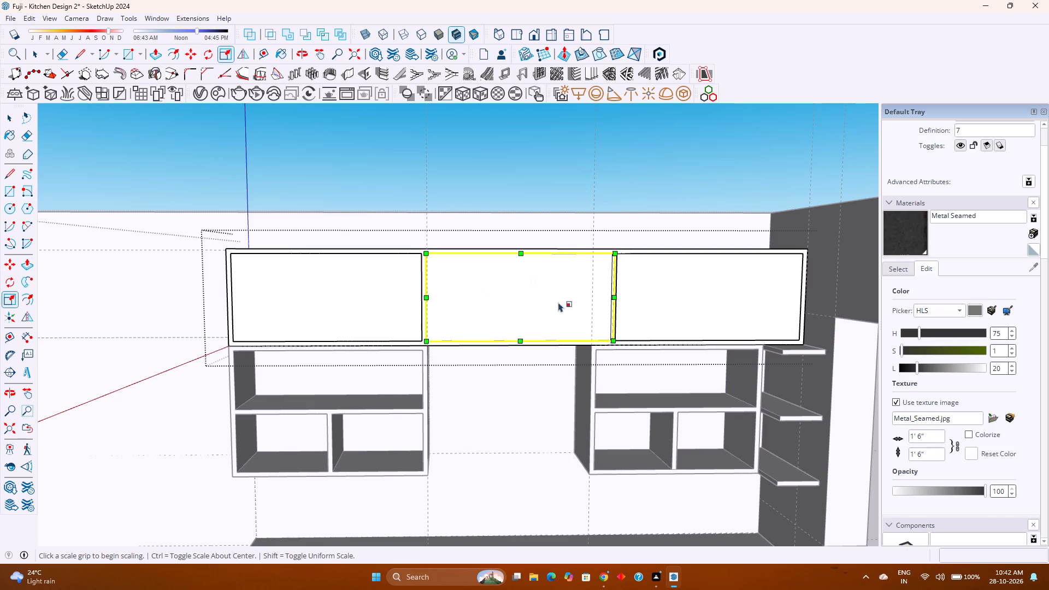
click(612, 297)
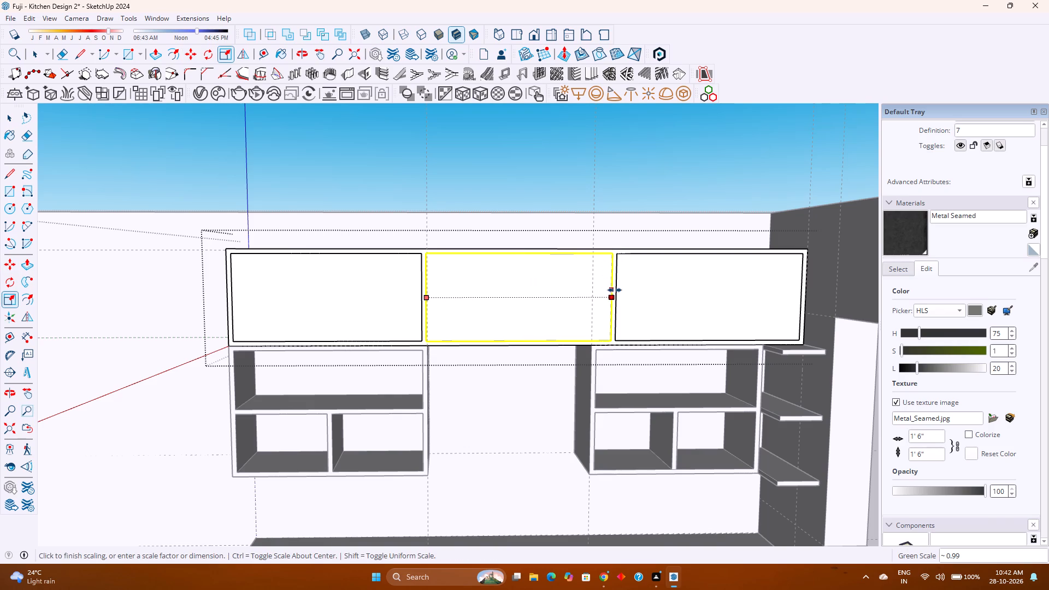
click(615, 290)
key(space)
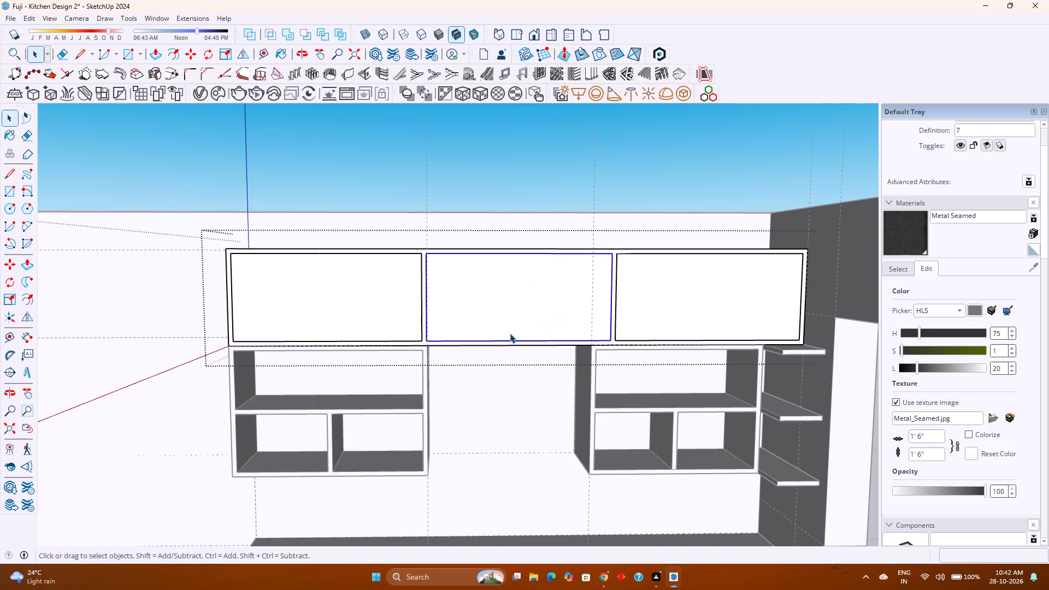
Open the door component farthest from the corner shelves and extrude its face 1/2".
double_click(346, 293)
scroll(346, 293, up, 7)
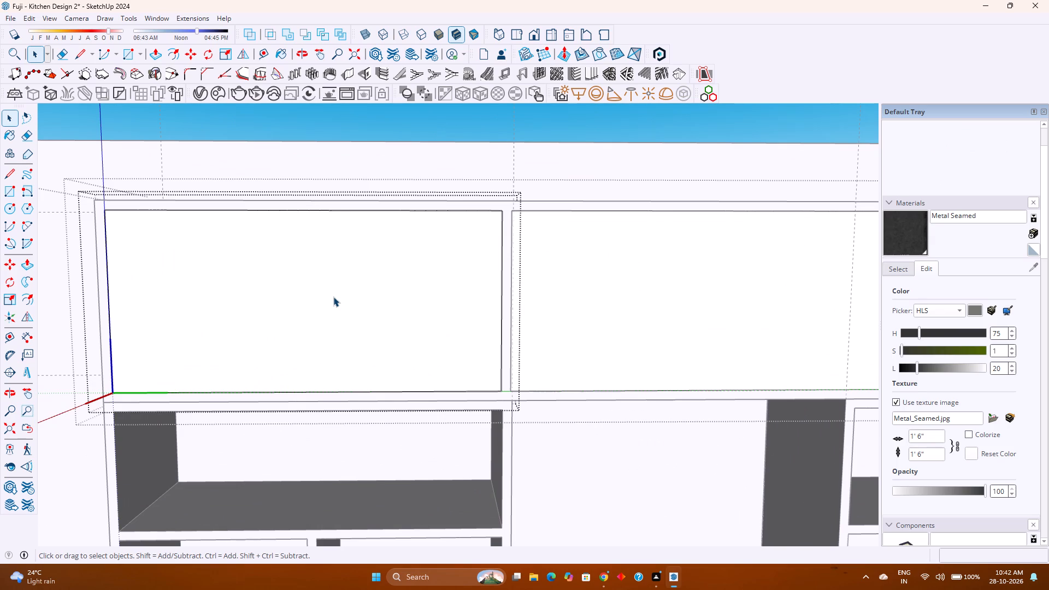
key(p)
click(330, 296)
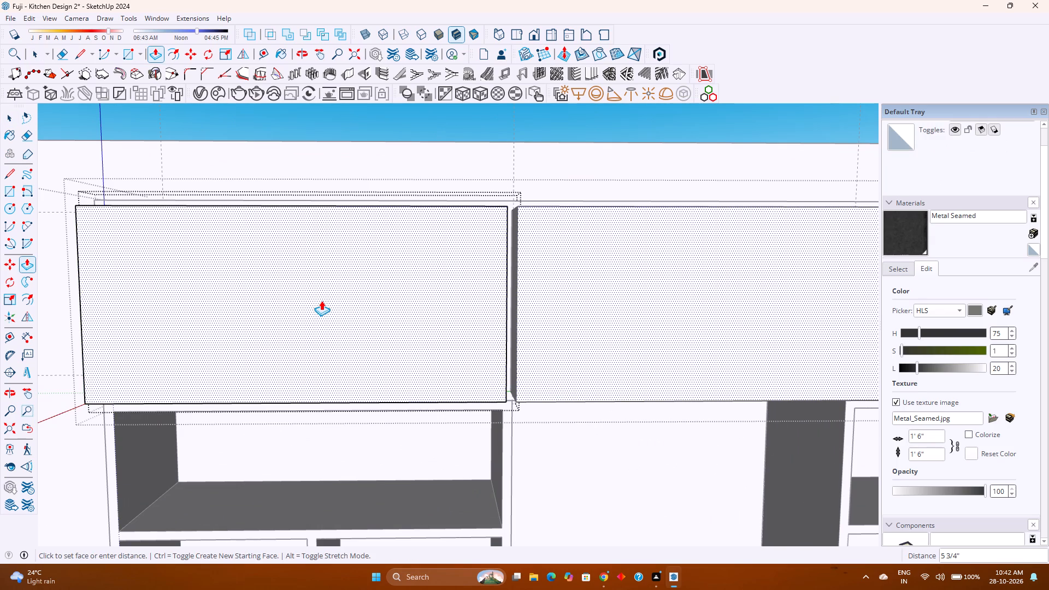
key(0)
key(period)
key(5)
key(Return)
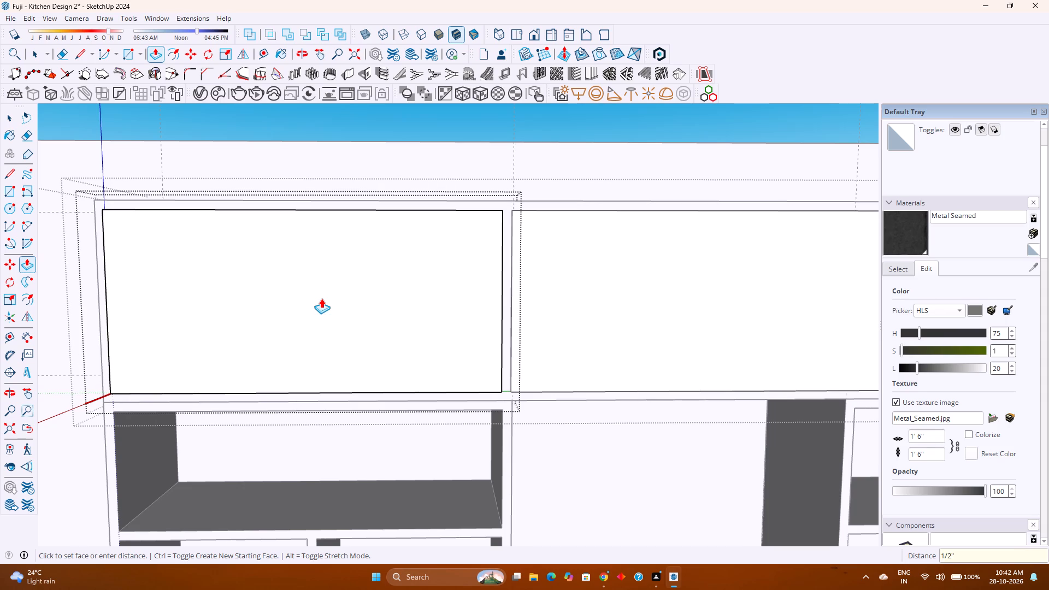
key(space)
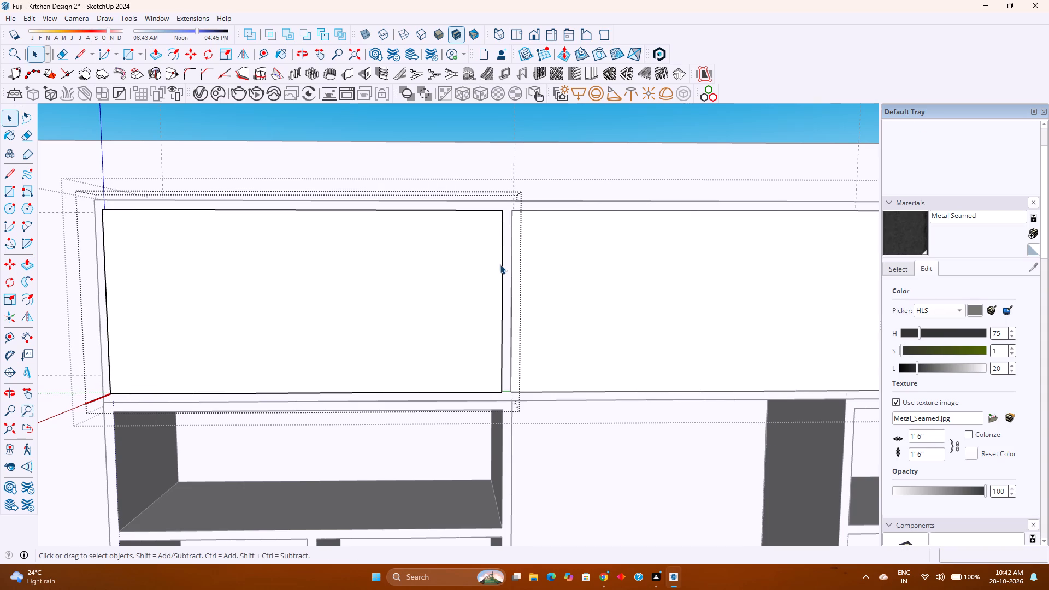
Copy the door's vertical side edge to the centre of its face, and shift that copy 0.05" along the green axis.
click(502, 264)
key(m)
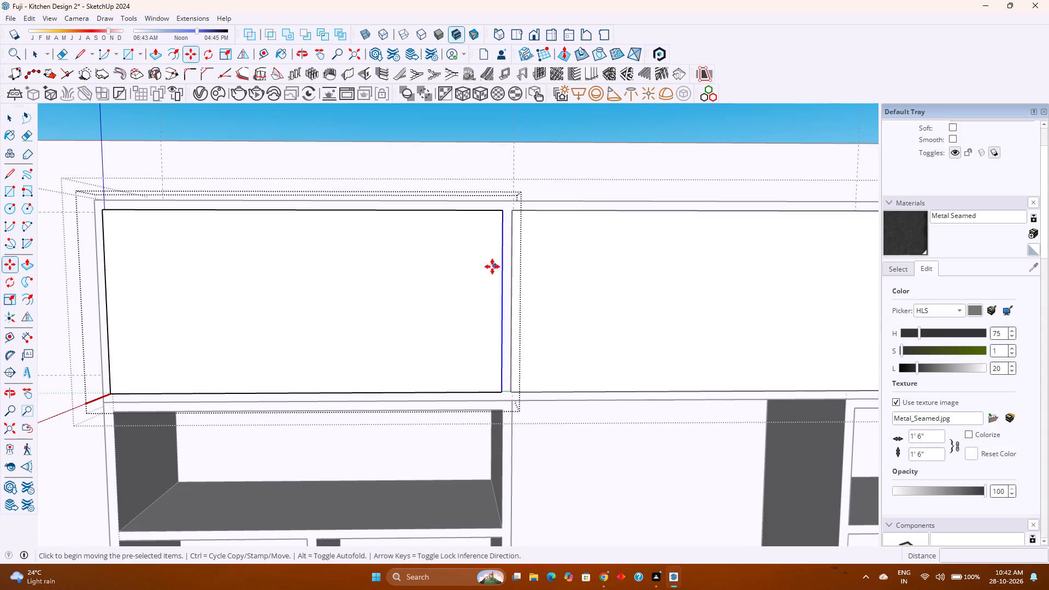
click(503, 210)
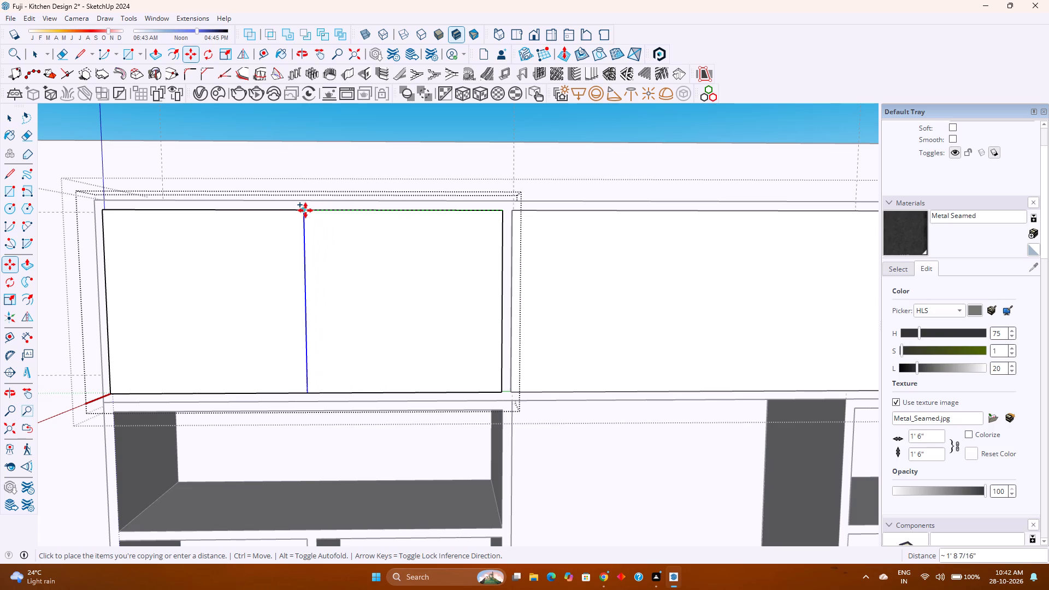
click(305, 210)
click(303, 211)
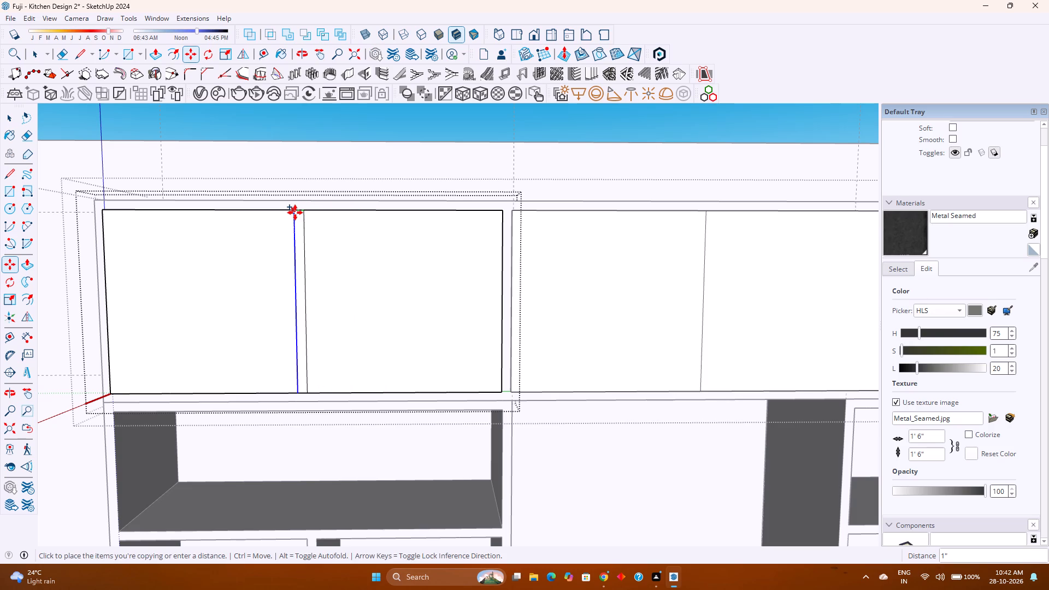
key(Left)
text(0.0)
key(5)
key(Return)
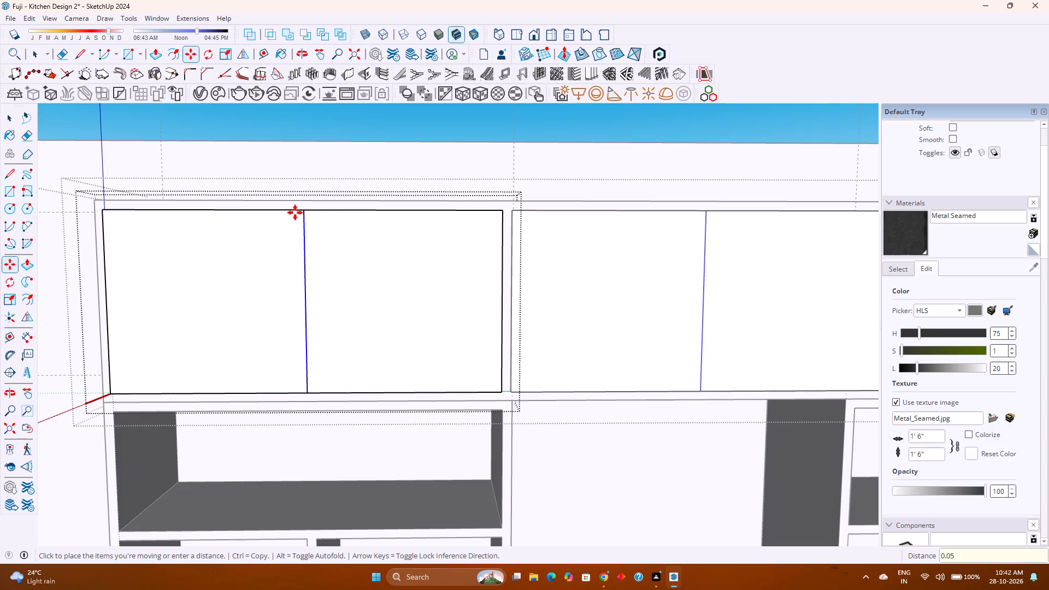
Copy the centre edge 0.1" along the green axis to outline a narrow gap between two door leaves.
click(304, 211)
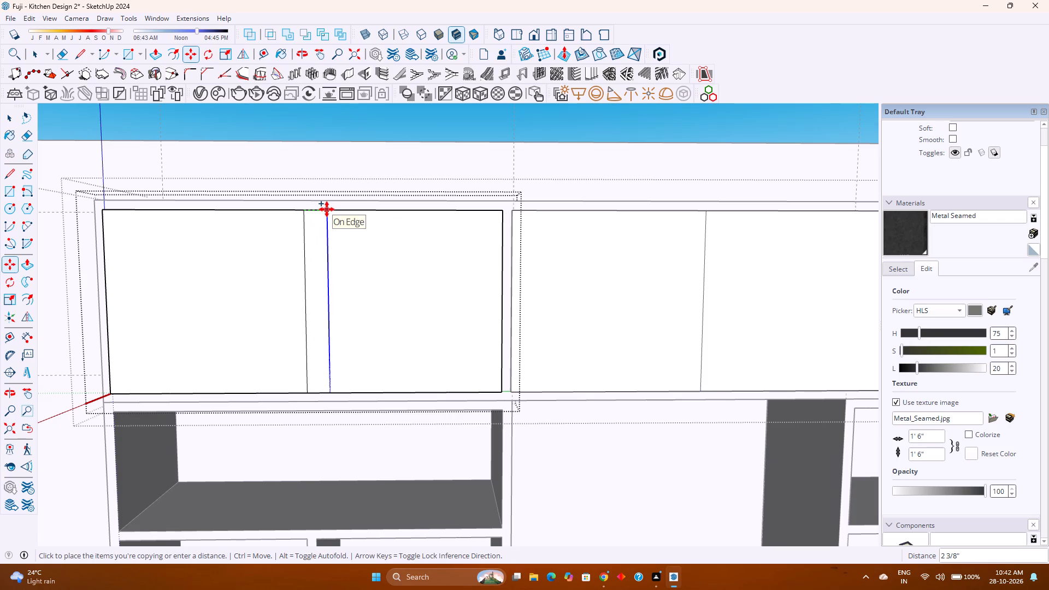
key(Left)
text(0.)
key(1)
key(Return)
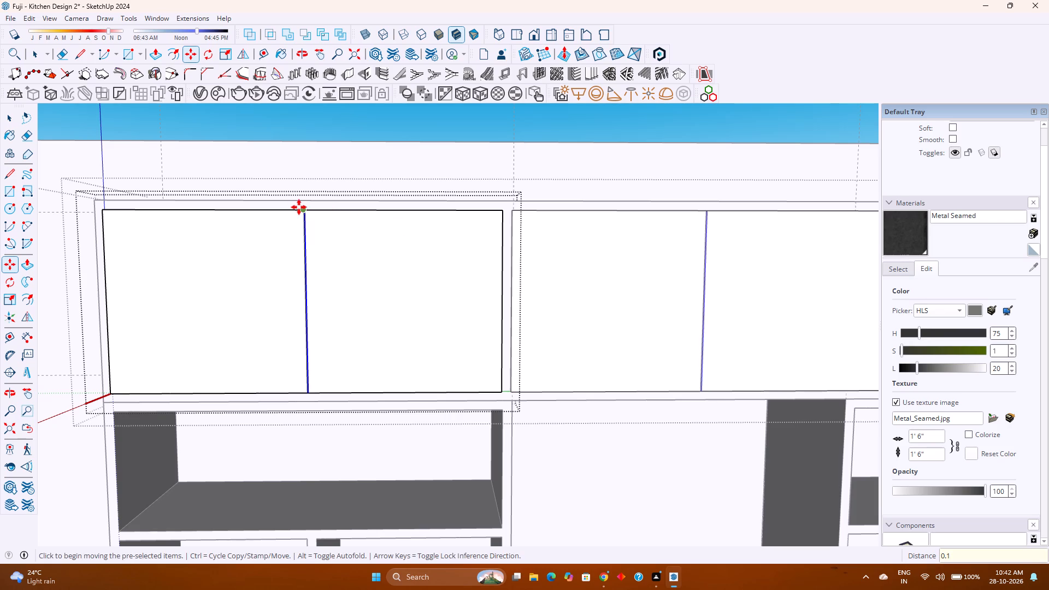
Push the narrow centre strip back through the door's 1/2" thickness and delete the leftover face to separate the two leaves.
scroll(299, 207, up, 11)
scroll(297, 203, up, 14)
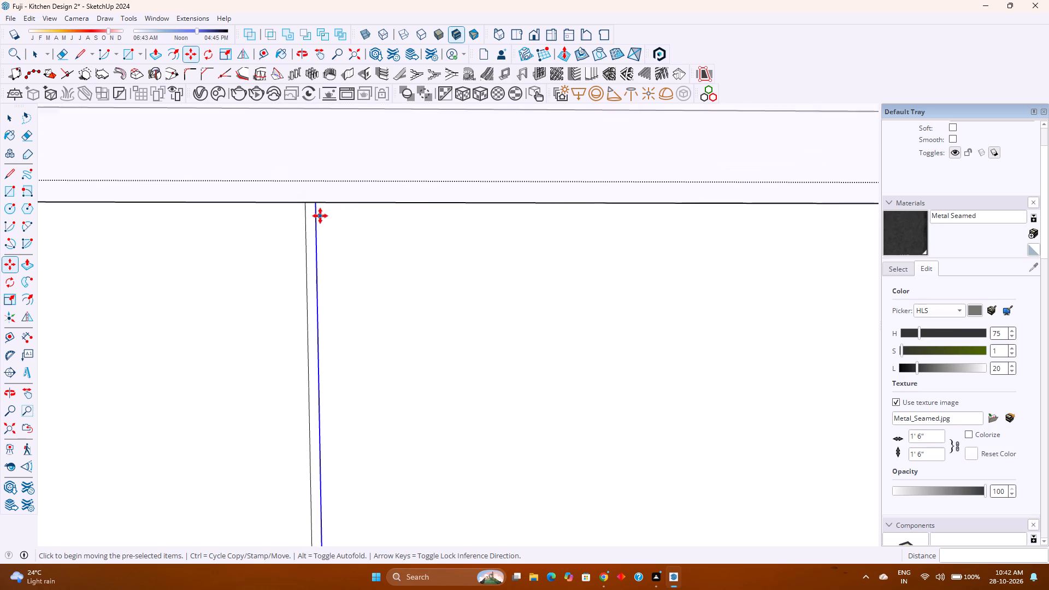
scroll(320, 216, up, 1)
middle_drag(320, 216, 314, 327)
key(p)
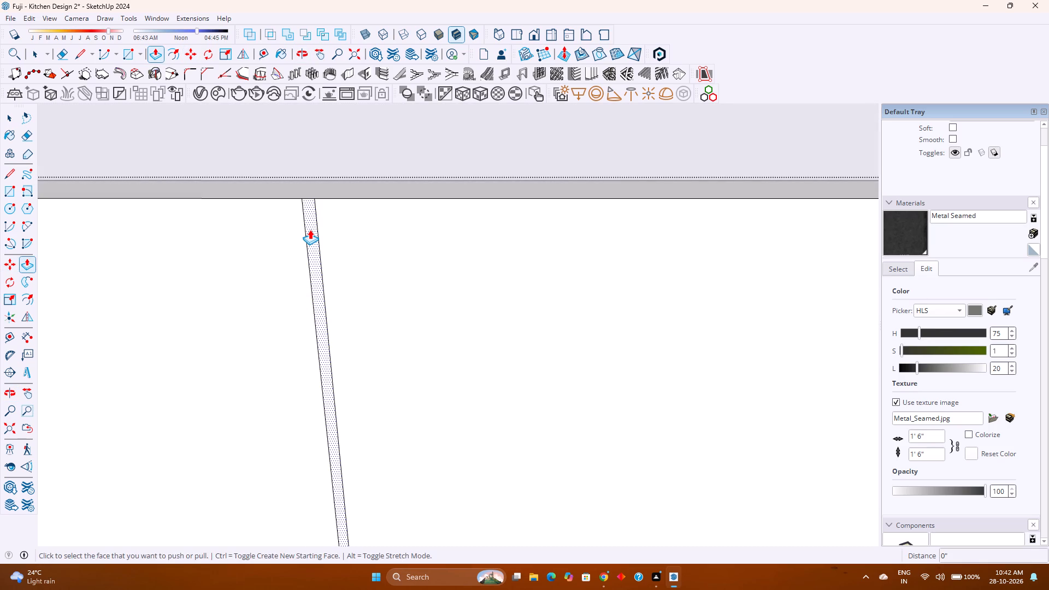
click(310, 229)
click(315, 182)
scroll(291, 201, up, 1)
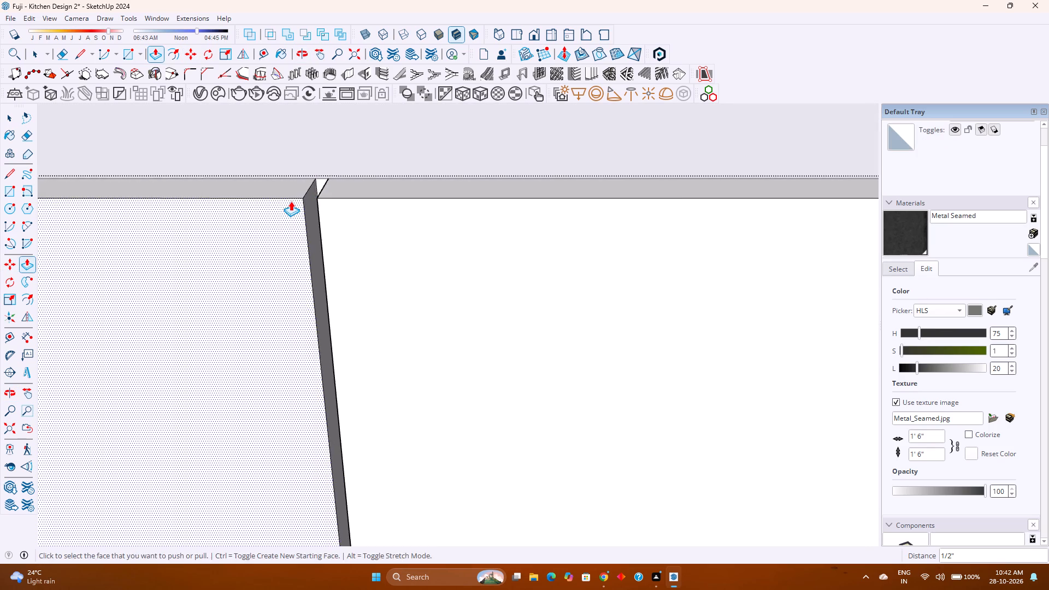
middle_drag(291, 201, 355, 165)
scroll(348, 172, down, 4)
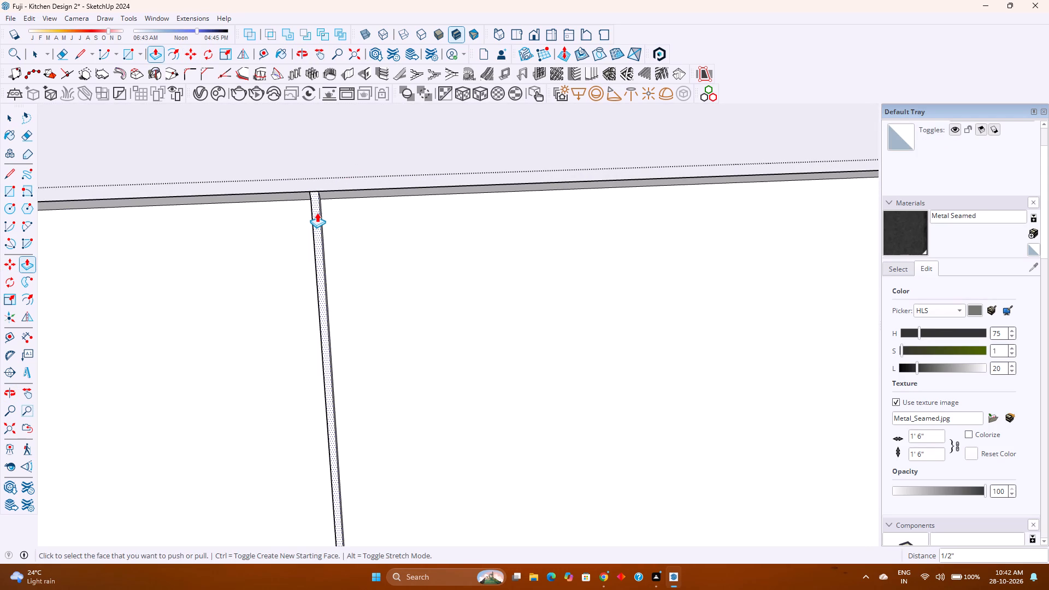
key(space)
click(317, 213)
key(Delete)
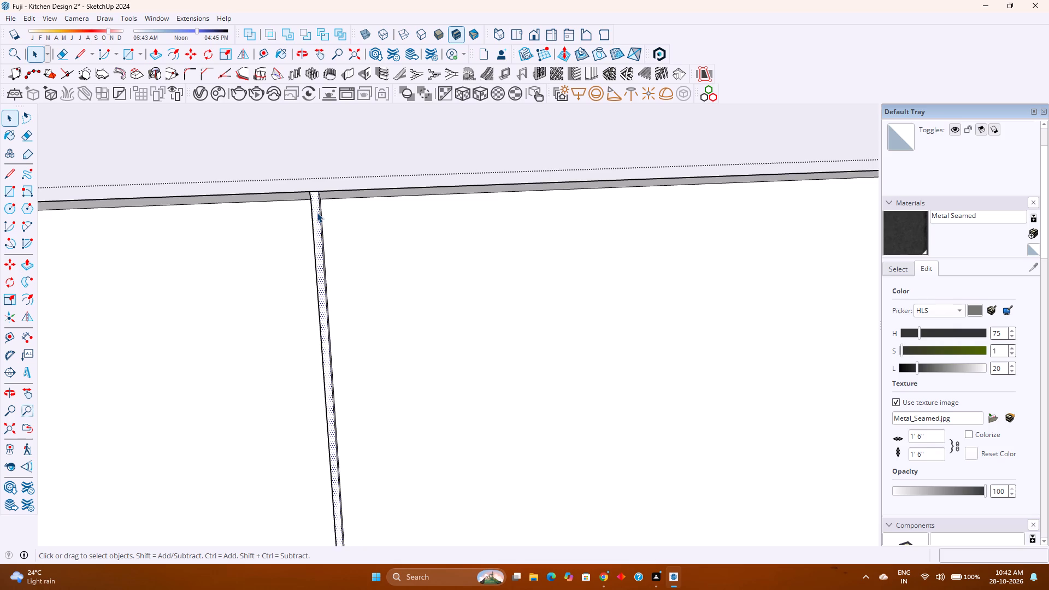
Extend the top face of the door leaf farthest from the middle opening outward by 1/4".
scroll(317, 211, down, 5)
scroll(317, 210, down, 18)
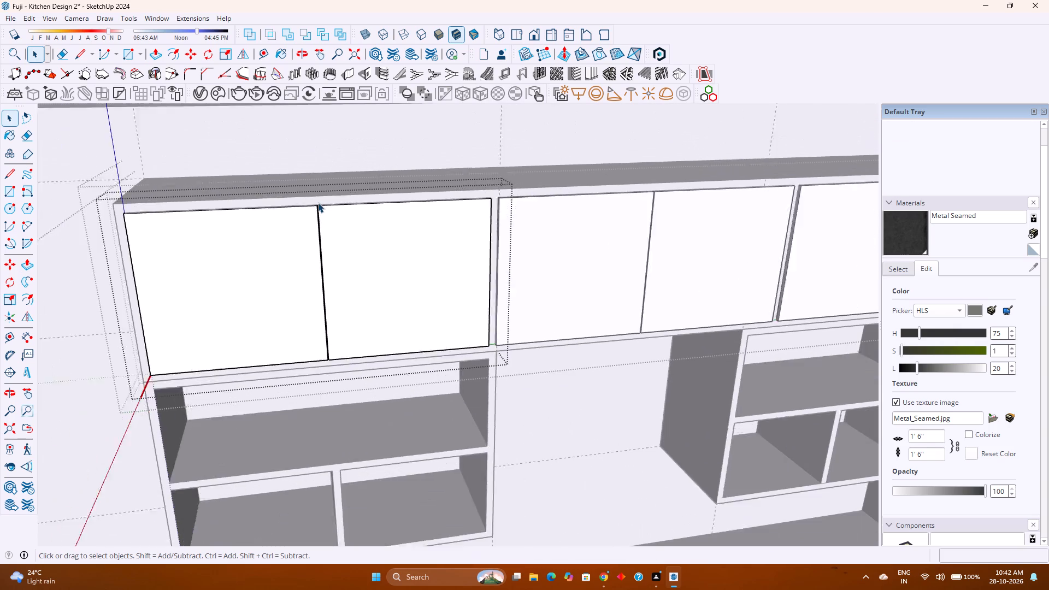
scroll(318, 203, down, 1)
middle_drag(335, 295, 344, 226)
middle_click(344, 226)
scroll(379, 270, down, 4)
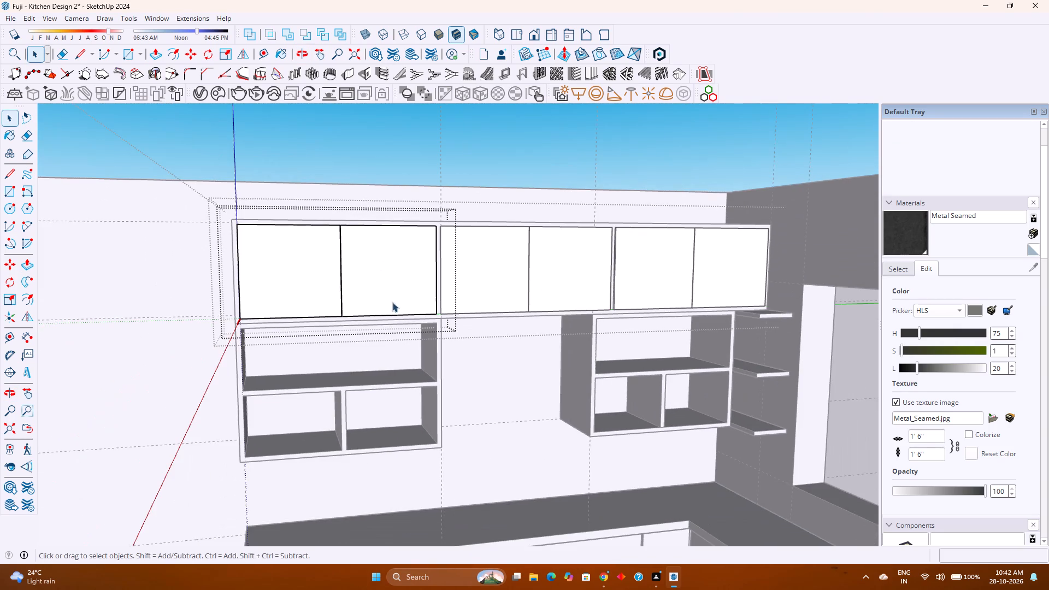
middle_drag(398, 315, 543, 320)
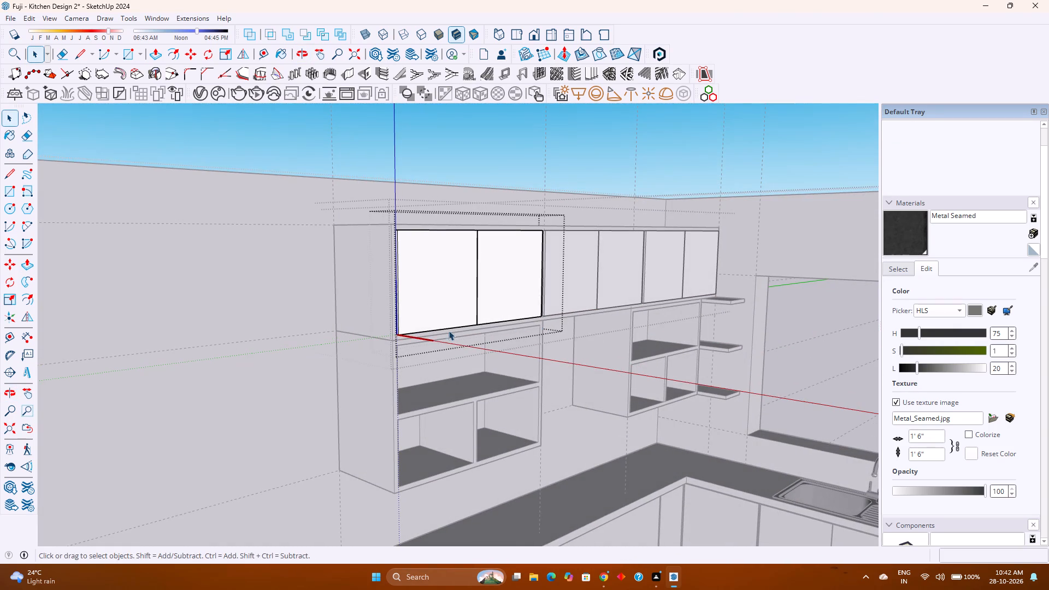
scroll(386, 256, up, 10)
middle_drag(528, 293, 330, 382)
scroll(358, 361, down, 3)
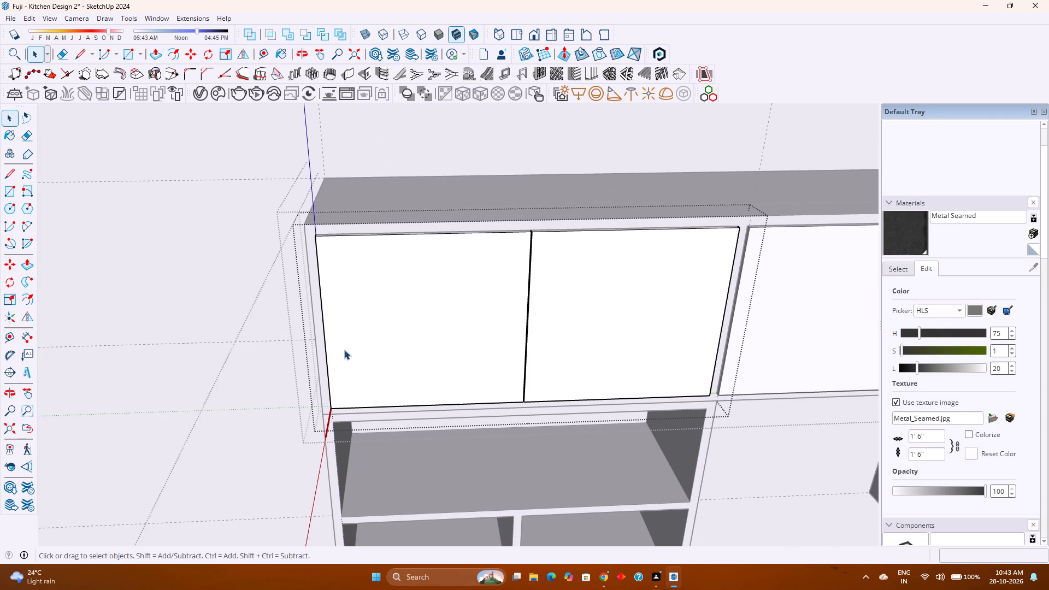
scroll(303, 296, up, 4)
key(p)
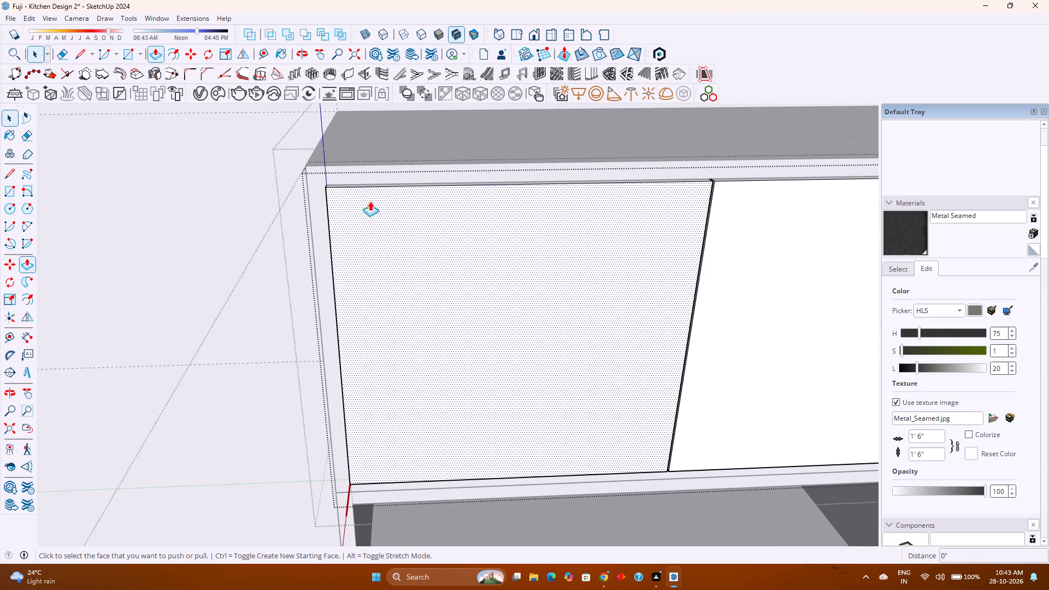
scroll(372, 193, up, 6)
middle_drag(369, 193, 488, 276)
click(316, 205)
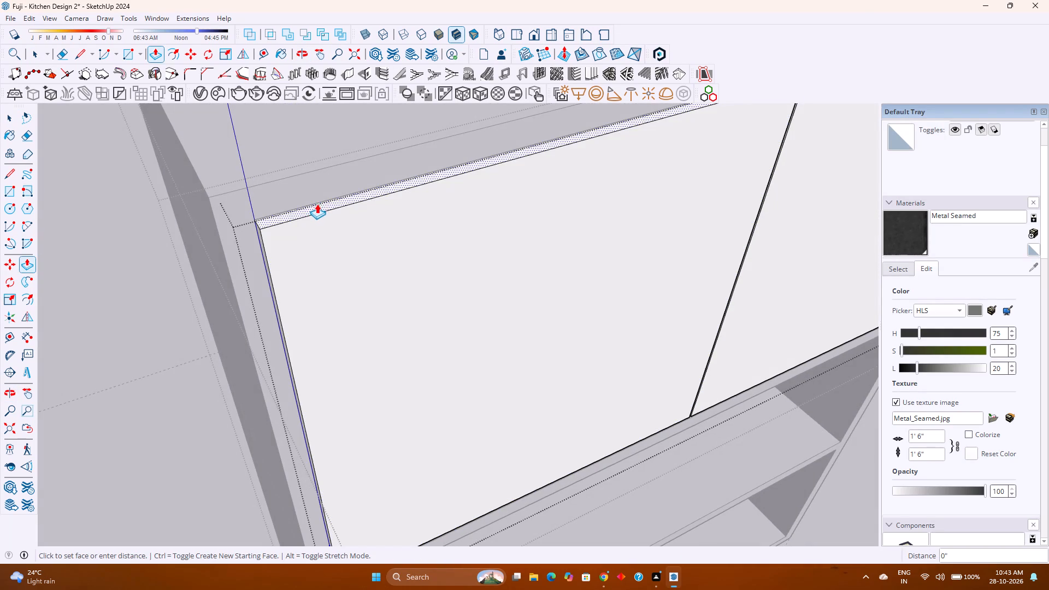
text(0.)
key(5)
key(Return)
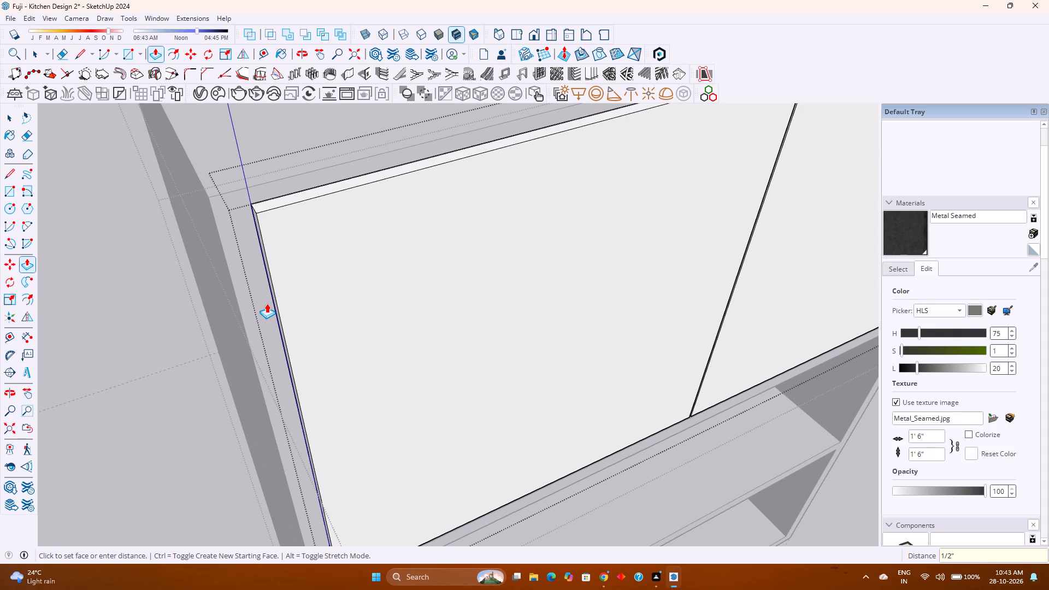
text(0.25)
key(Return)
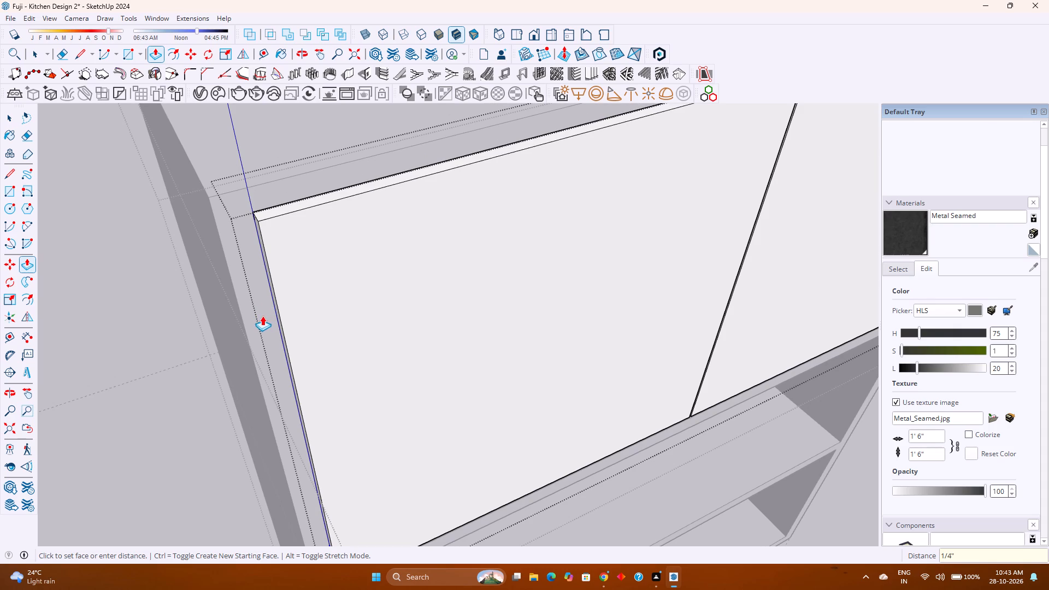
Extend the outer side face and the bottom face of the same door leaf by 1/4" each.
shift+middle_drag(287, 336, 339, 271)
scroll(334, 270, up, 1)
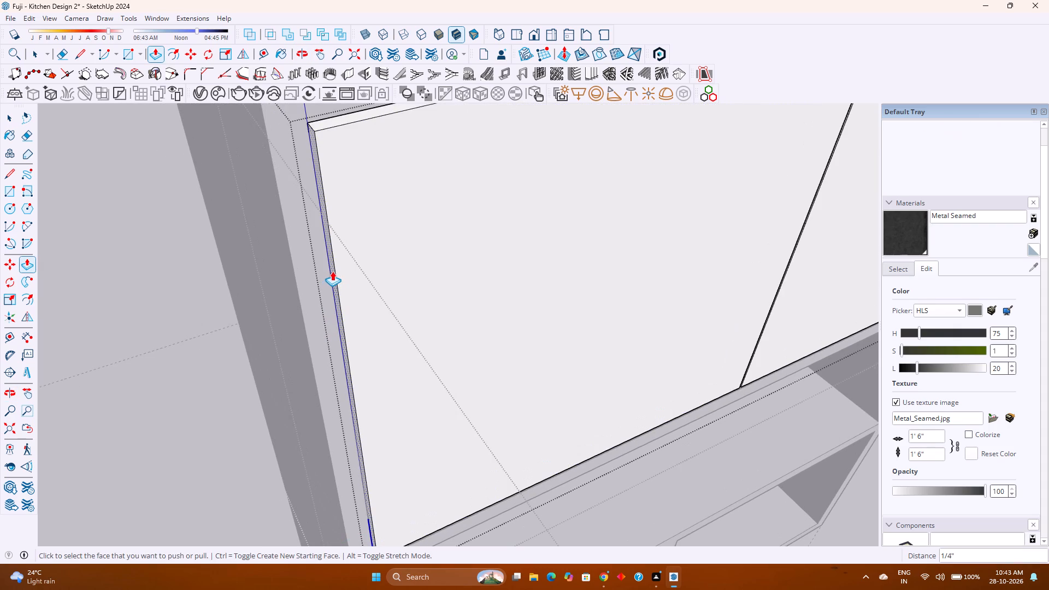
double_click(334, 270)
scroll(334, 270, down, 2)
shift+middle_drag(357, 332, 351, 272)
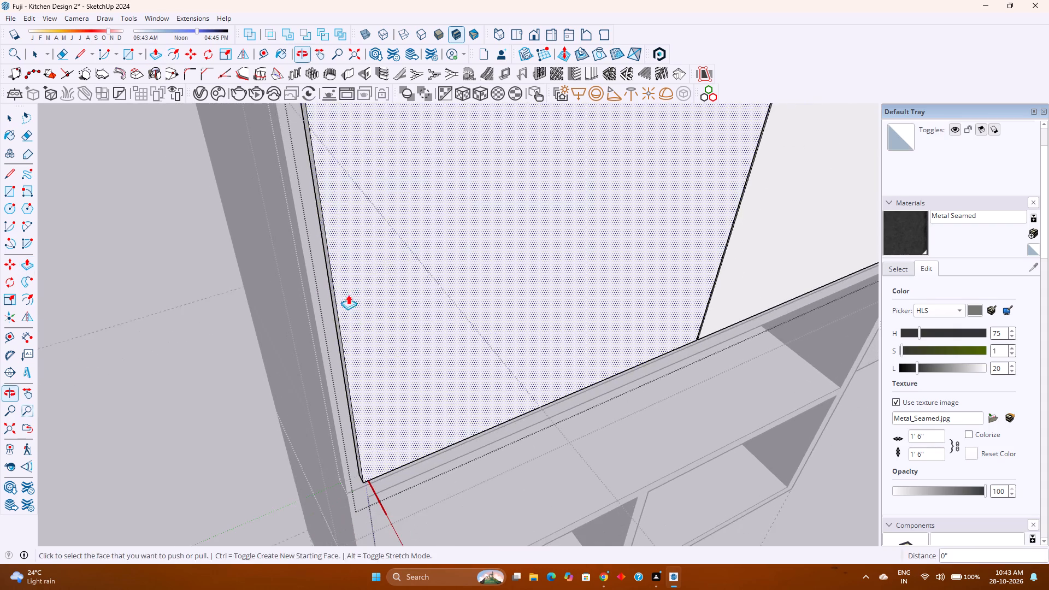
middle_drag(328, 359, 325, 263)
middle_click(325, 263)
shift+middle_drag(359, 411, 390, 251)
shift+middle_click(391, 248)
middle_drag(408, 364, 397, 282)
scroll(405, 361, up, 1)
middle_click(397, 281)
scroll(393, 368, up, 2)
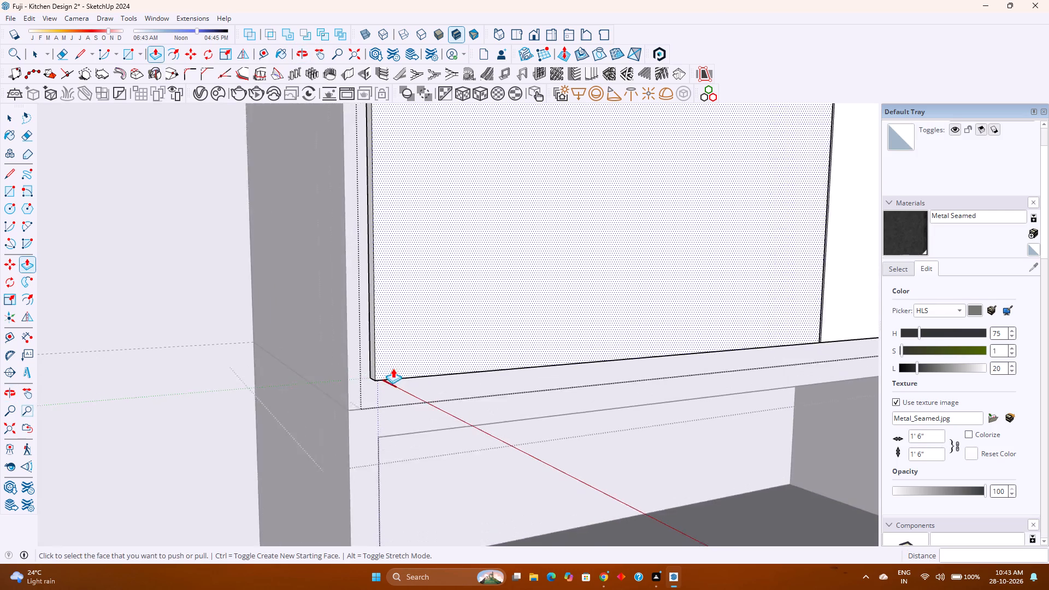
scroll(393, 368, up, 3)
middle_drag(376, 381, 382, 284)
middle_click(382, 284)
scroll(393, 377, up, 5)
double_click(391, 388)
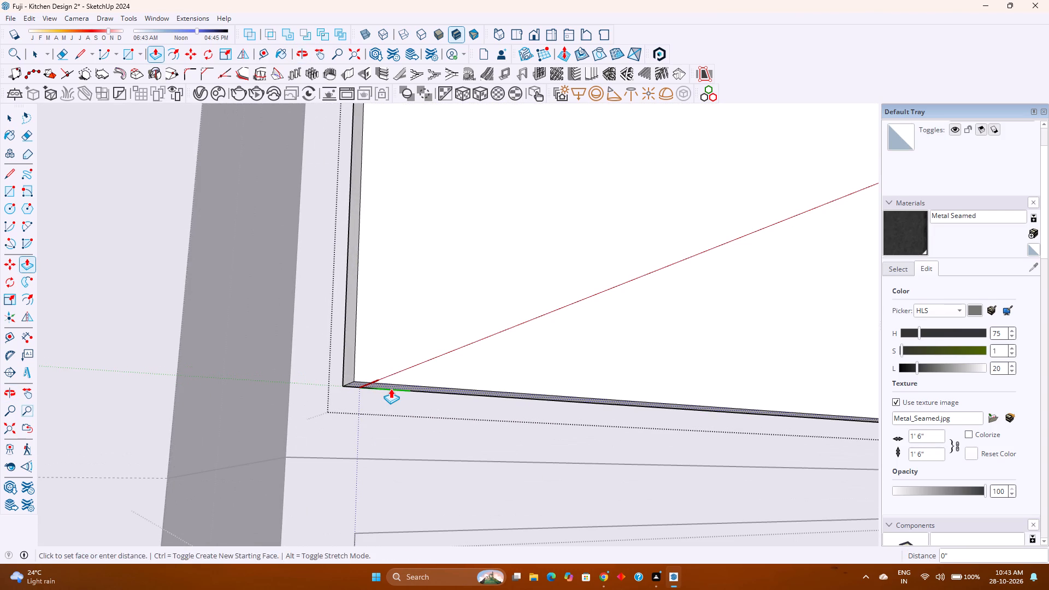
Extend the bottom face and the outer side face of the leaf beside the middle opening by 1/4" each.
scroll(391, 388, down, 10)
shift+middle_drag(503, 384, 355, 393)
shift+middle_click(355, 393)
scroll(375, 387, down, 4)
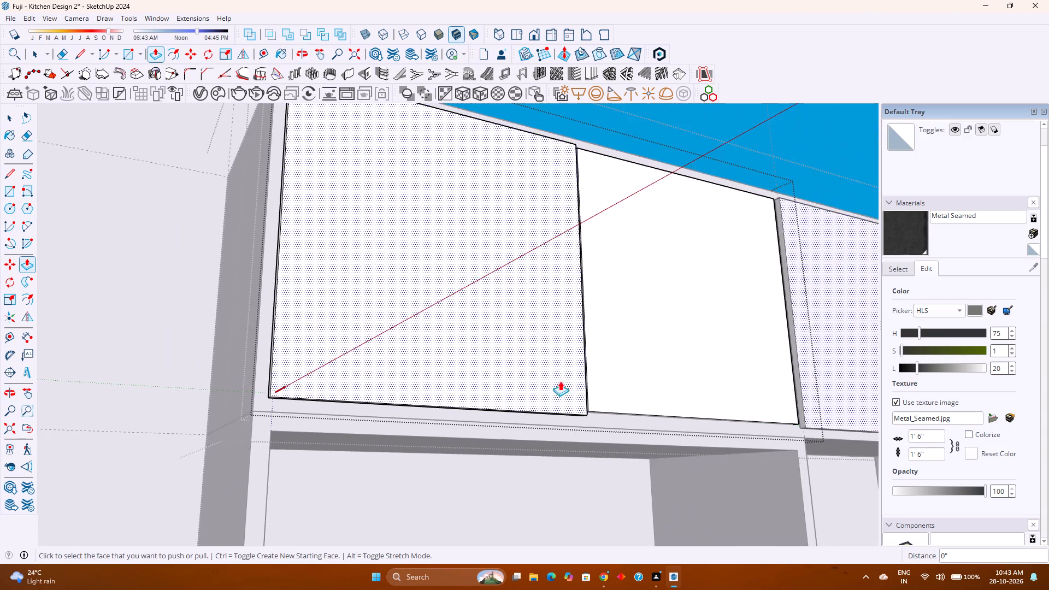
shift+middle_drag(568, 379, 349, 400)
shift+middle_click(348, 400)
scroll(409, 433, up, 6)
middle_drag(387, 436, 410, 386)
scroll(366, 430, up, 2)
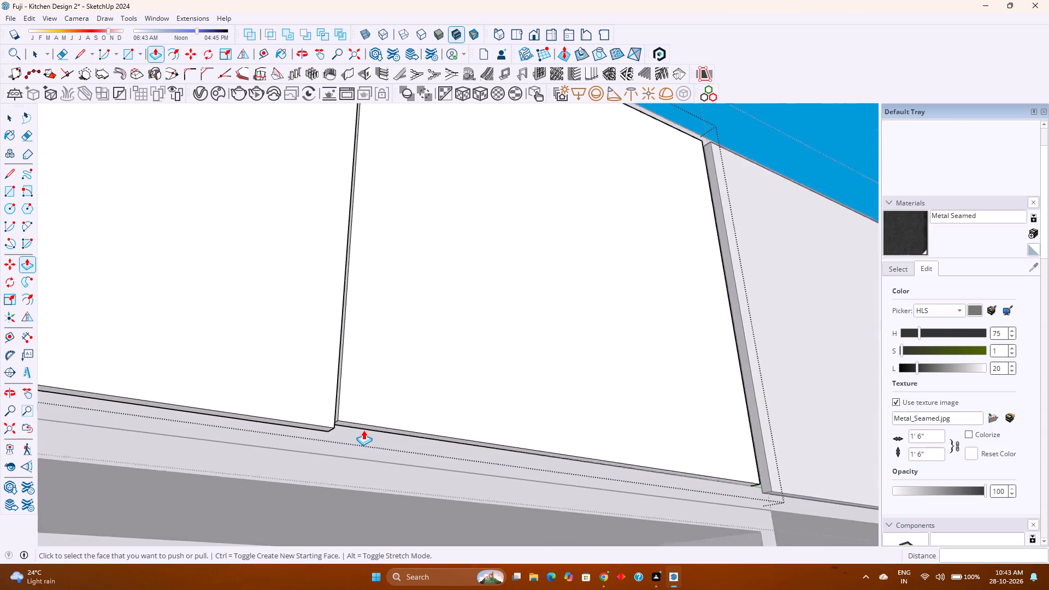
scroll(363, 430, up, 3)
double_click(362, 425)
shift+middle_drag(517, 388, 357, 388)
scroll(362, 388, up, 1)
middle_drag(523, 388, 460, 392)
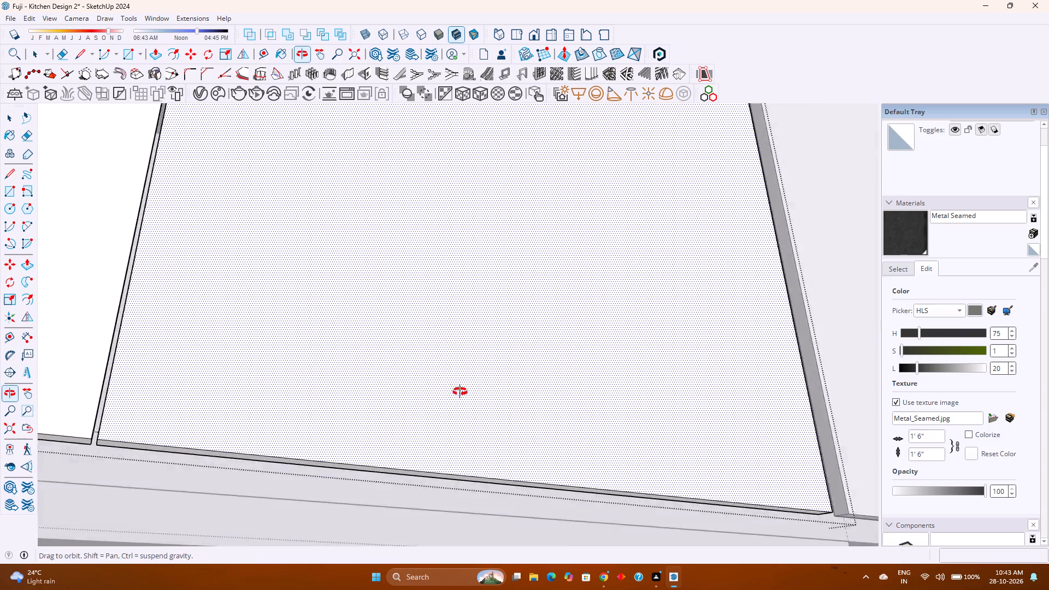
middle_drag(460, 392, 302, 394)
middle_click(302, 394)
scroll(331, 390, down, 5)
shift+middle_drag(494, 385, 341, 434)
shift+middle_click(341, 434)
middle_drag(502, 405, 365, 499)
middle_click(365, 499)
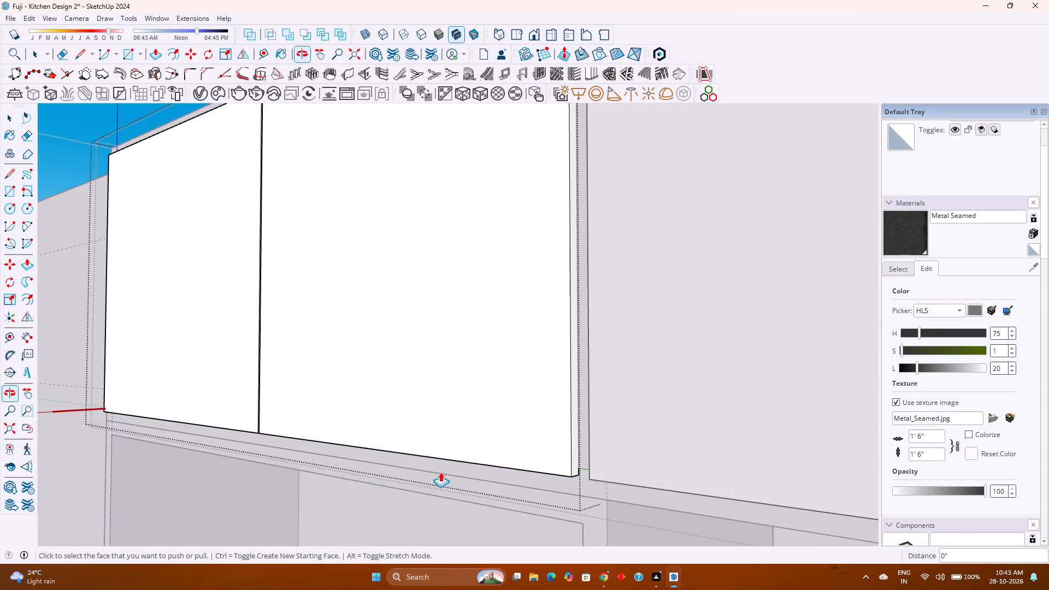
scroll(558, 457, up, 4)
double_click(580, 452)
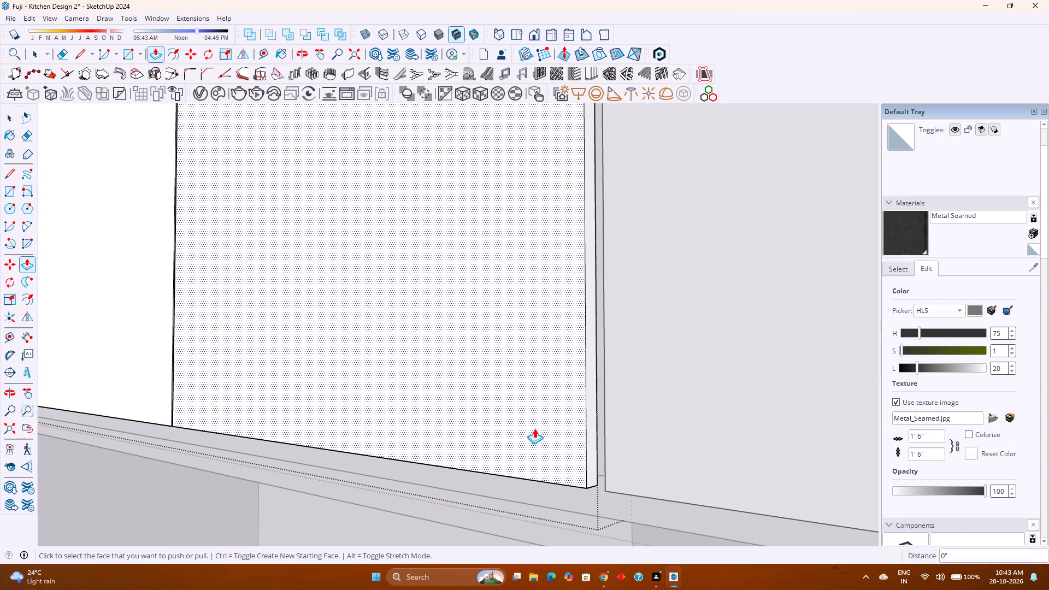
Extend the top face of the door leaf beside the middle opening outward by 1/4" and finish editing the door.
shift+middle_drag(534, 428, 520, 495)
scroll(520, 459, down, 7)
shift+middle_drag(483, 338, 473, 402)
middle_click(473, 402)
middle_drag(452, 314, 450, 412)
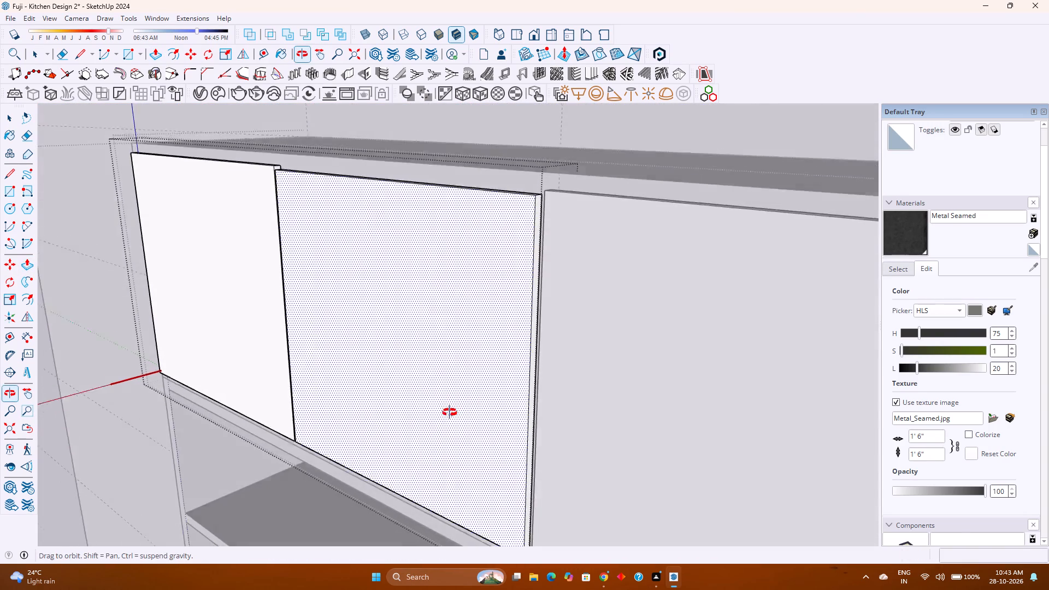
middle_drag(450, 412, 450, 428)
middle_click(450, 428)
shift+middle_drag(467, 245, 422, 373)
shift+middle_click(422, 373)
scroll(441, 339, up, 3)
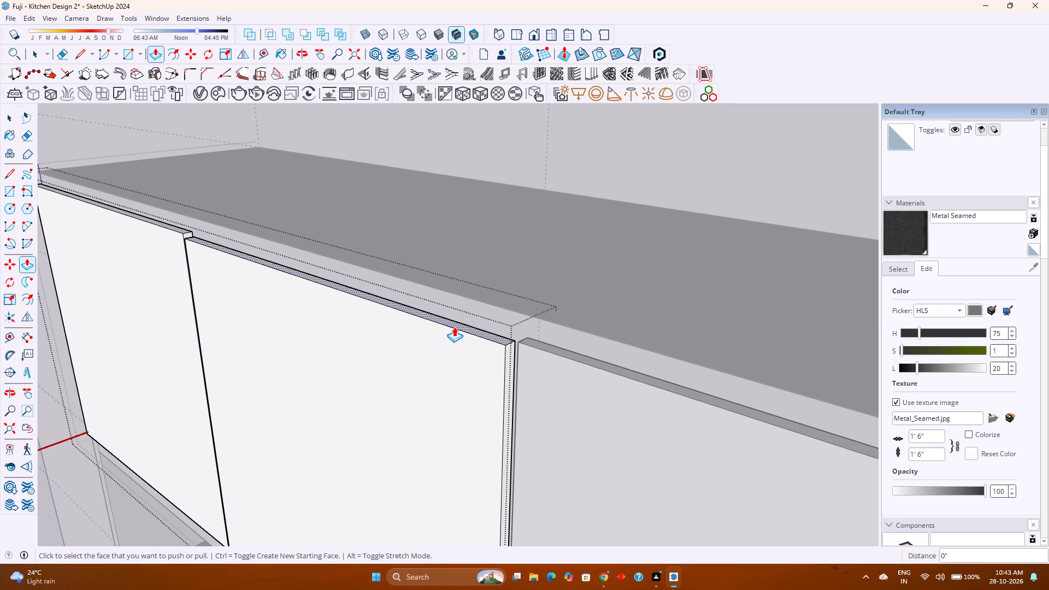
double_click(454, 327)
key(space)
key(Escape)
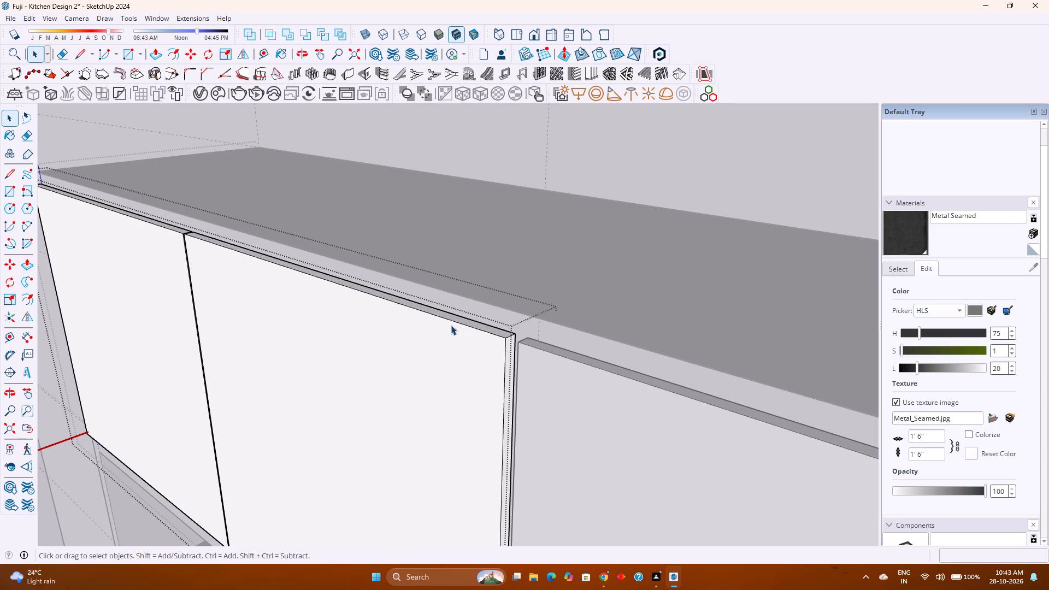
Examine the double-leaf doors along the long top cabinet from the front and from the side.
scroll(420, 364, down, 5)
middle_drag(368, 404, 493, 335)
middle_click(495, 335)
scroll(523, 322, down, 13)
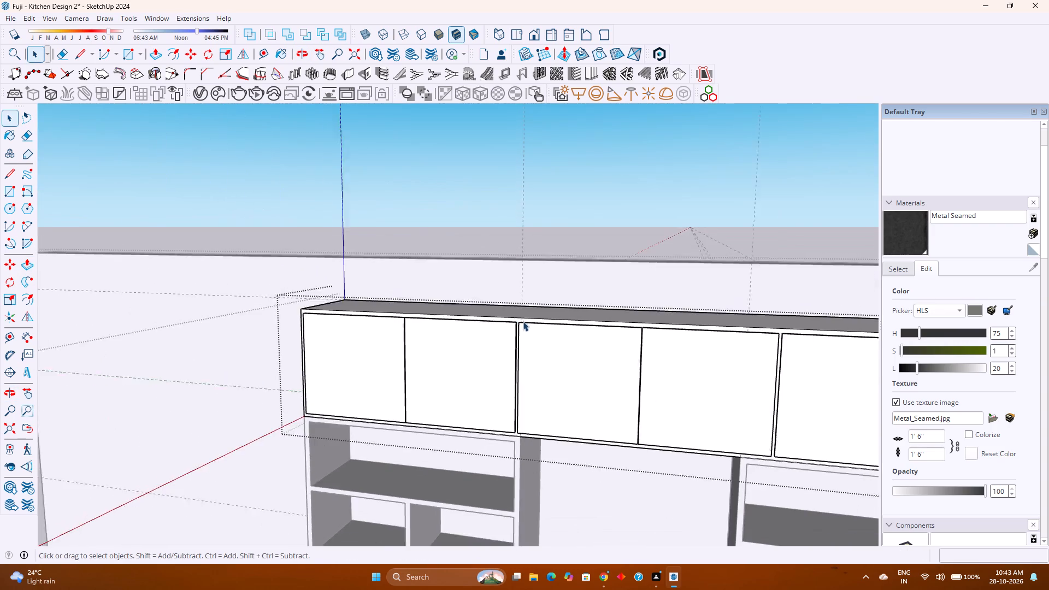
scroll(523, 321, down, 3)
shift+middle_drag(655, 399, 538, 327)
middle_drag(515, 328, 687, 310)
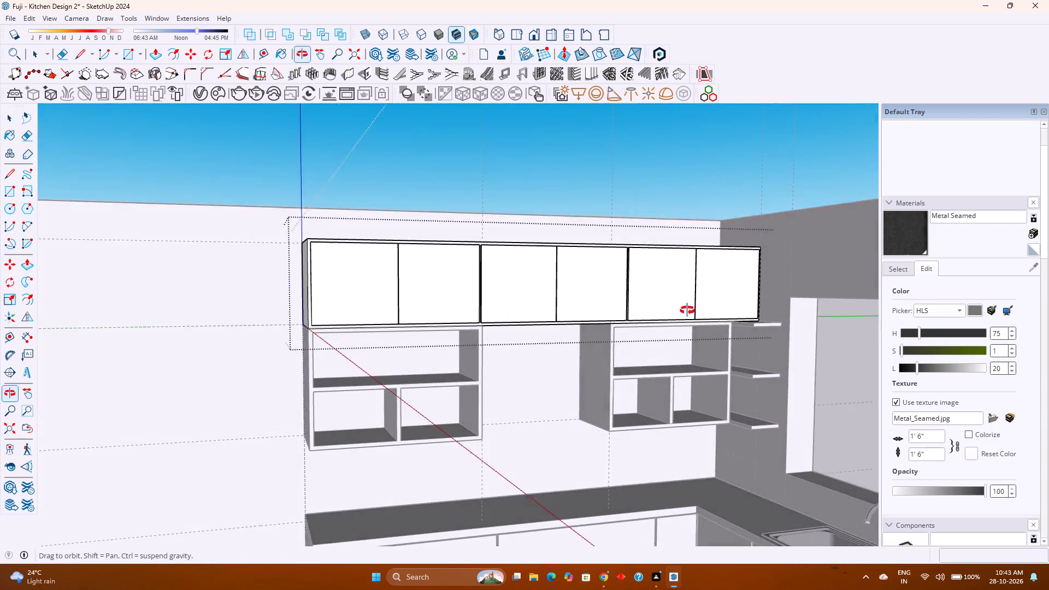
middle_drag(687, 310, 626, 306)
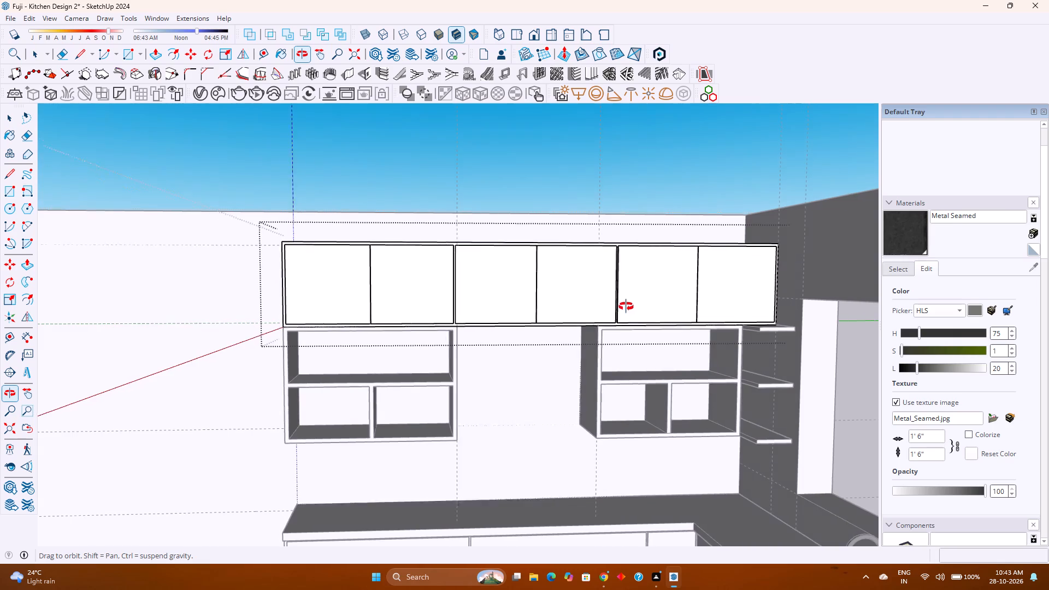
middle_drag(626, 306, 585, 306)
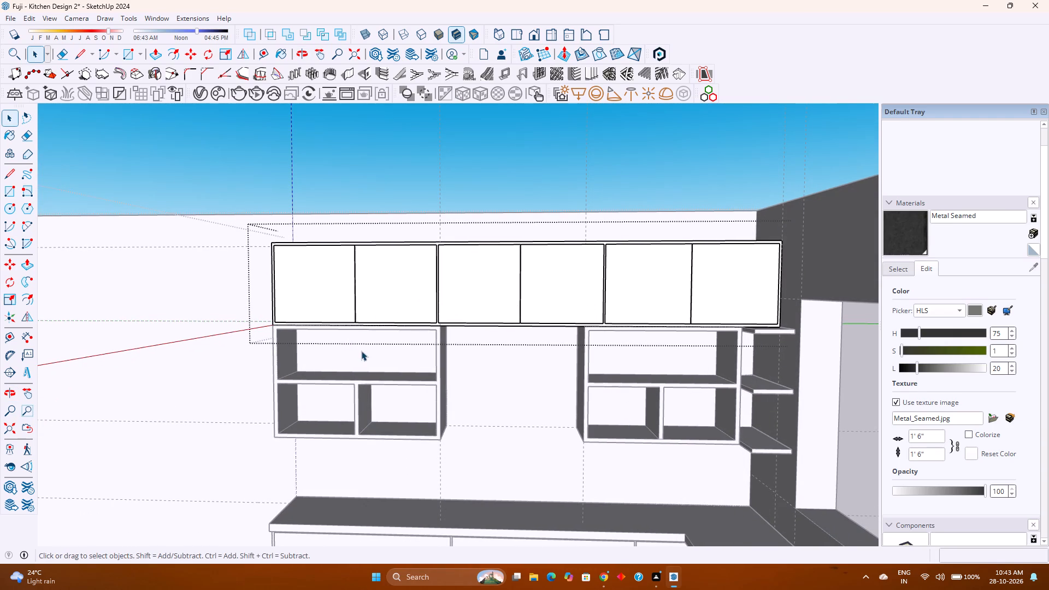
middle_drag(362, 351, 652, 356)
Close the cabinet group and save the model.
key(Escape)
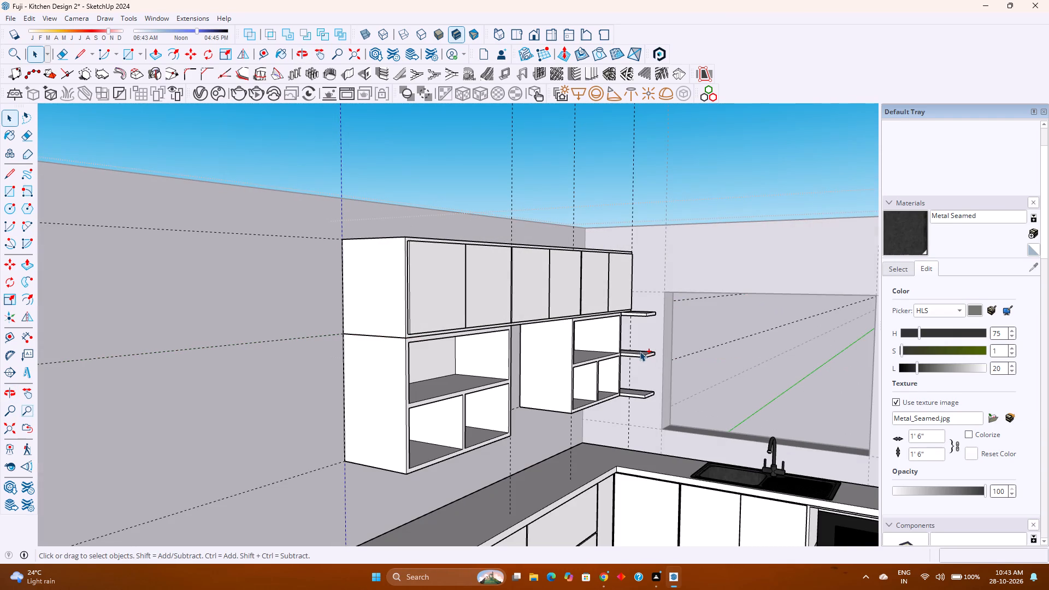
key(ctrl+s)
Delete all guide lines inside the open group and those in its enclosing context, and save the model.
scroll(640, 351, down, 2)
shift+middle_drag(653, 377, 503, 321)
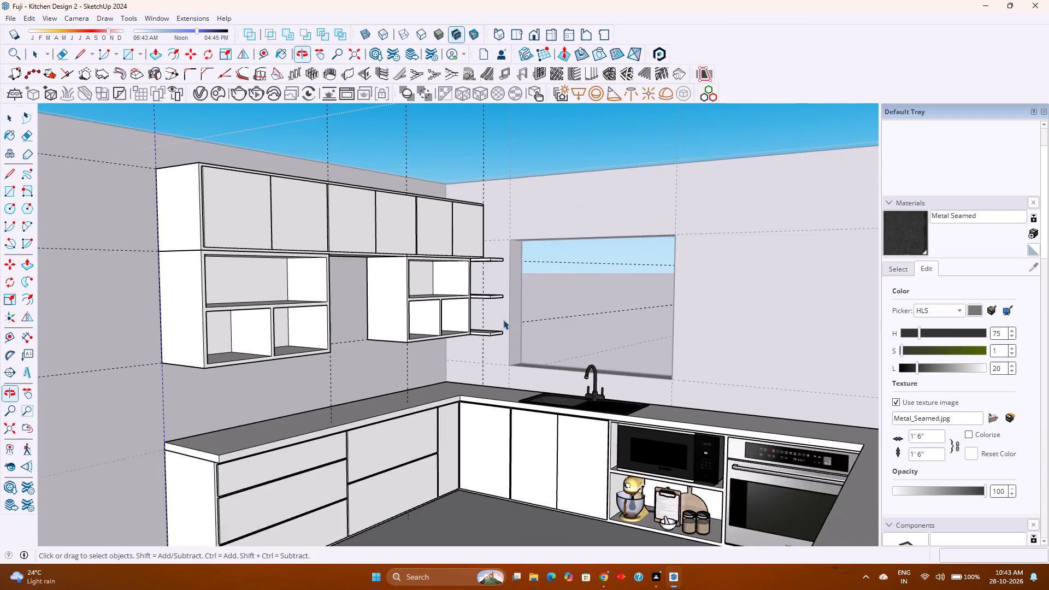
scroll(503, 318, down, 3)
shift+middle_drag(509, 320, 428, 321)
middle_drag(403, 337, 483, 365)
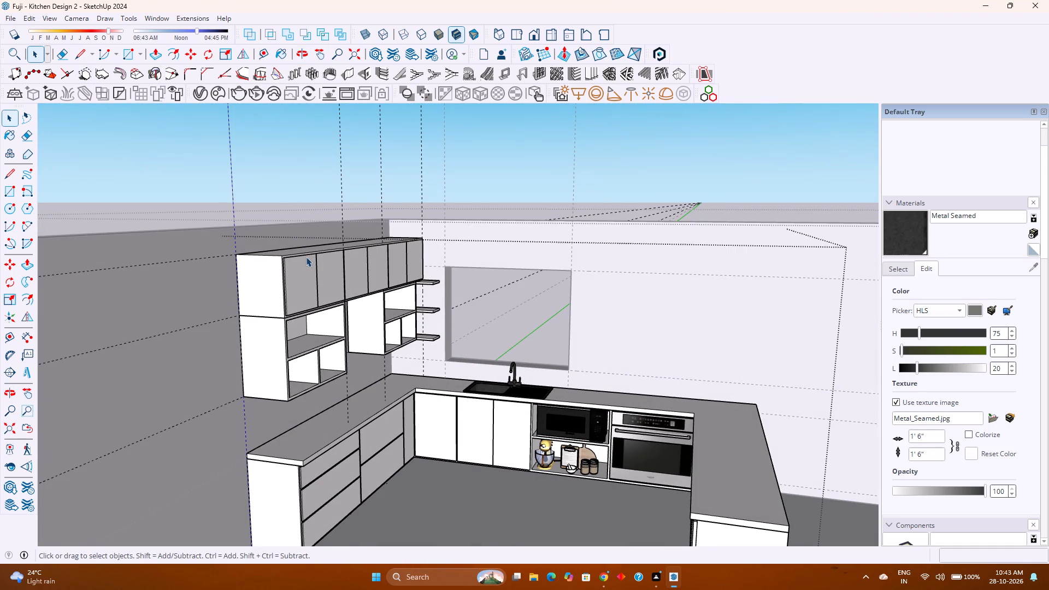
click(31, 15)
click(79, 131)
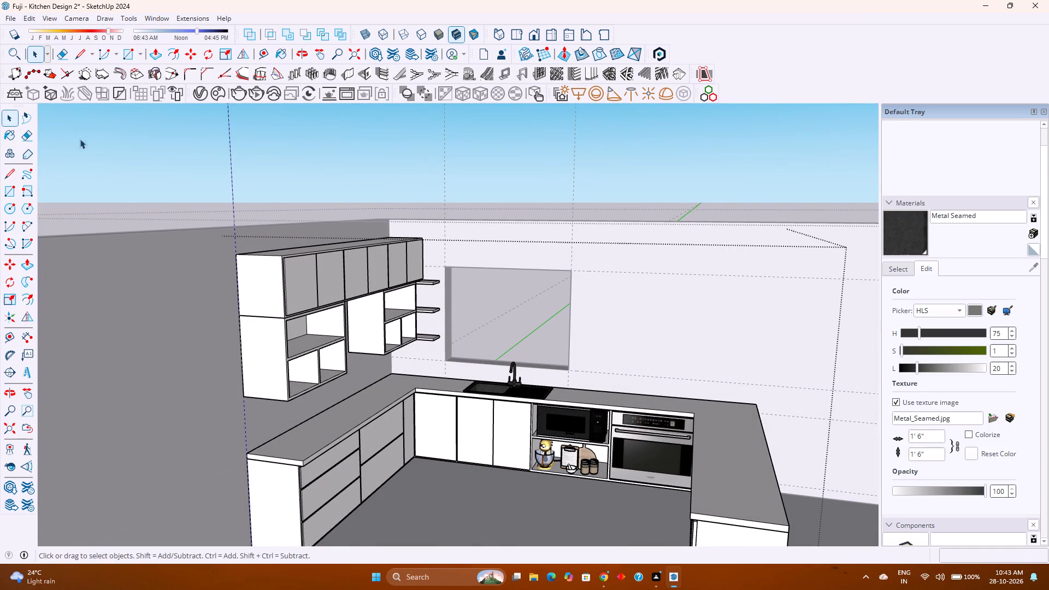
key(Escape)
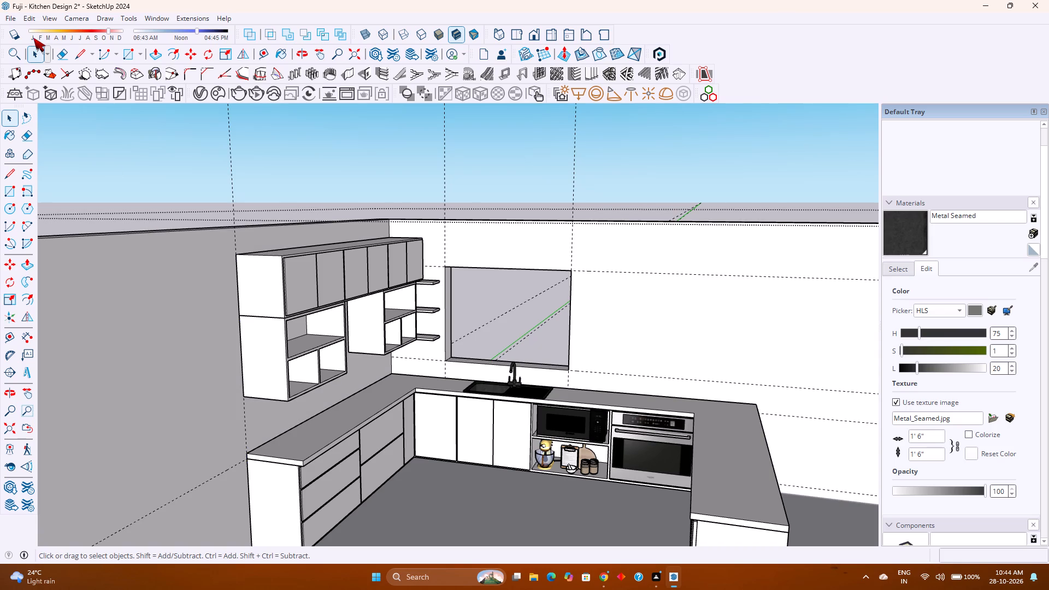
click(30, 18)
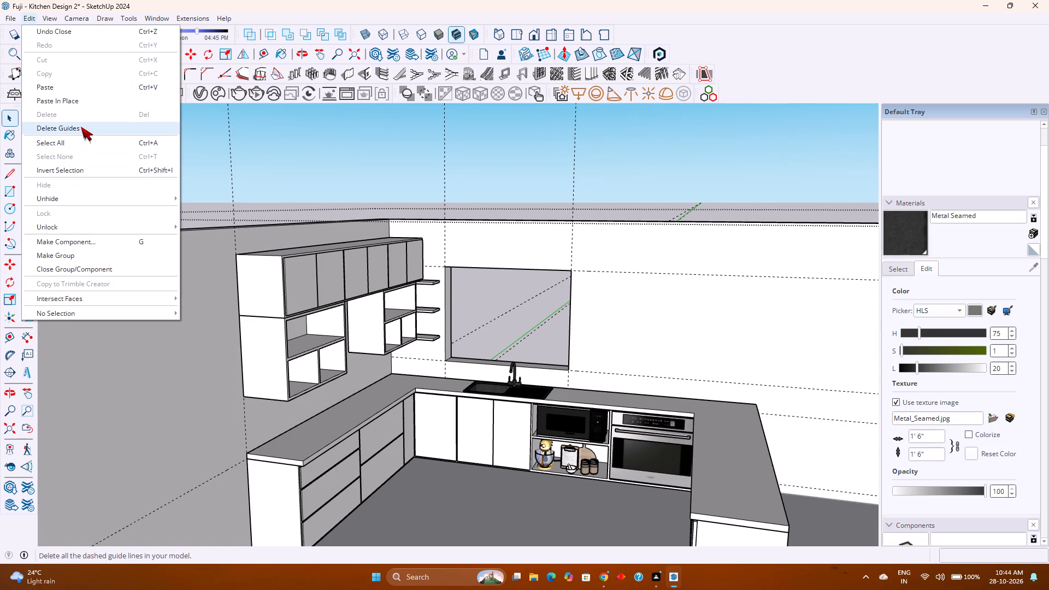
click(81, 127)
key(ctrl+s)
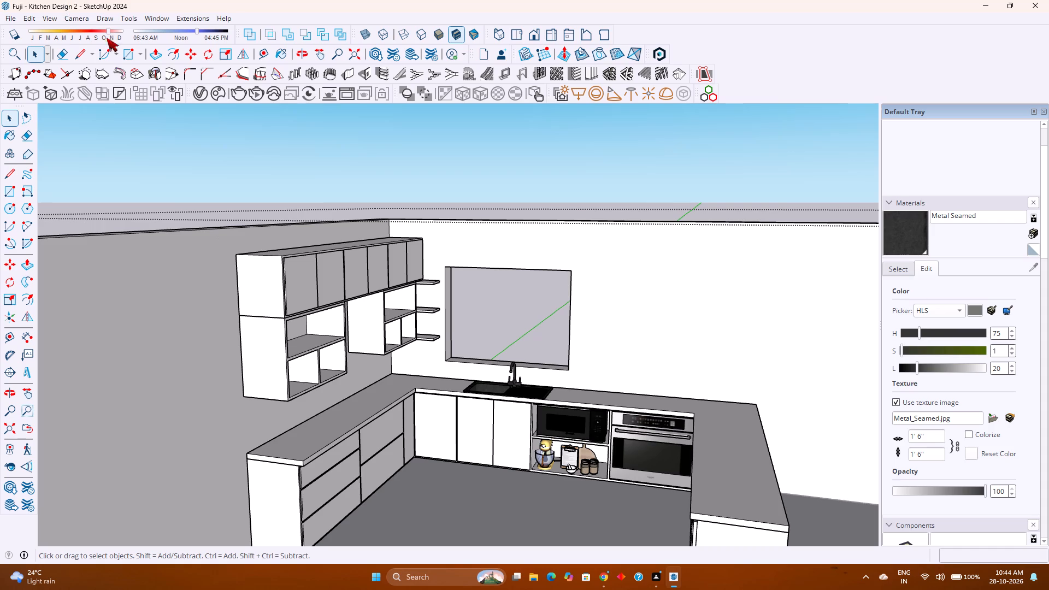
Look over the whole kitchen and the upper cabinets from several angles.
scroll(356, 305, down, 2)
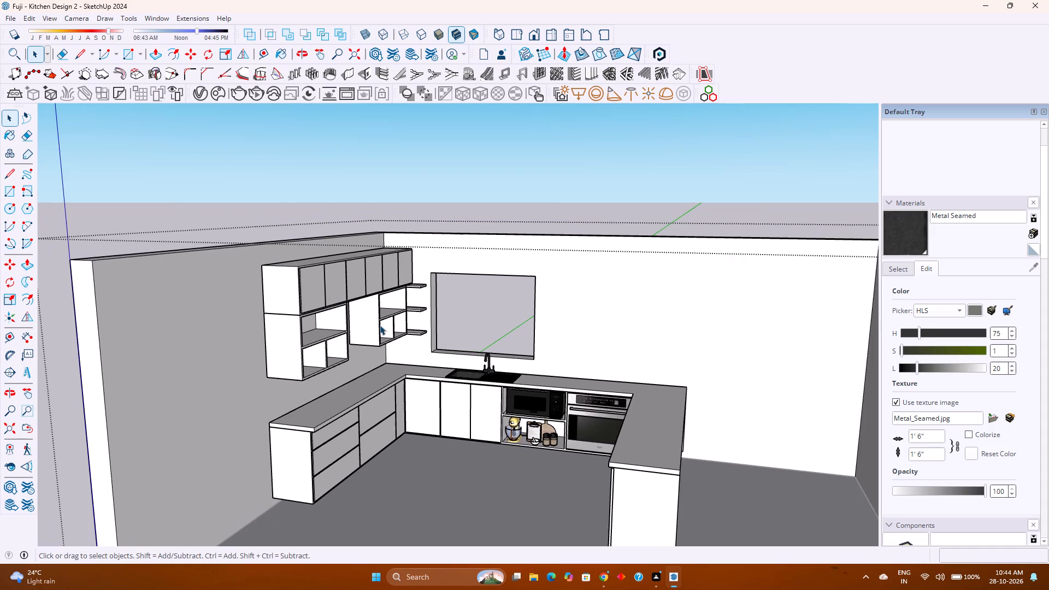
scroll(380, 325, down, 1)
shift+middle_drag(392, 282, 479, 287)
middle_drag(490, 329, 351, 350)
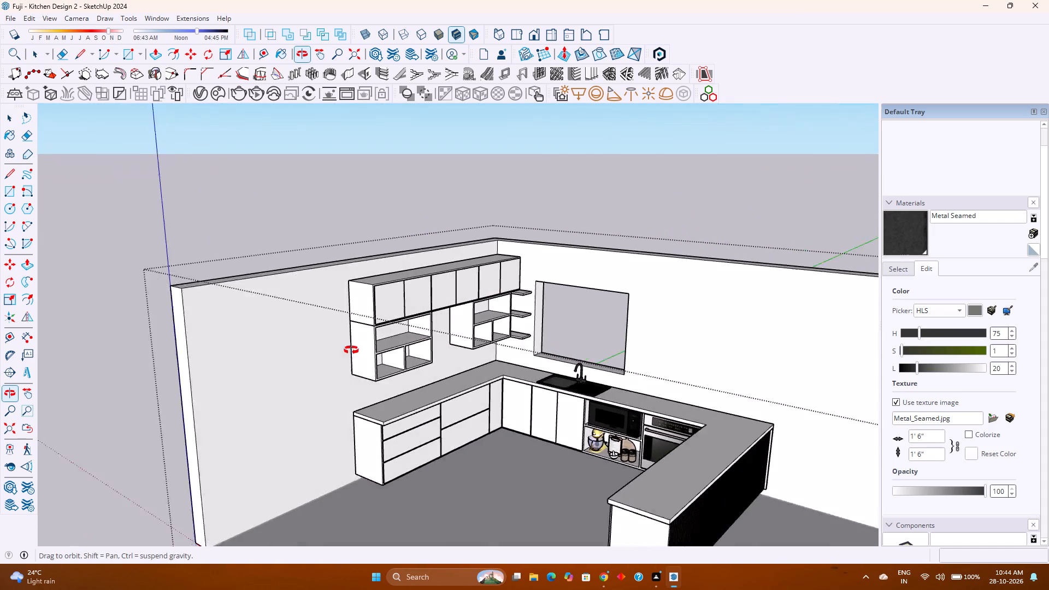
middle_drag(351, 350, 329, 398)
middle_click(329, 398)
scroll(432, 376, up, 2)
middle_drag(432, 376, 294, 316)
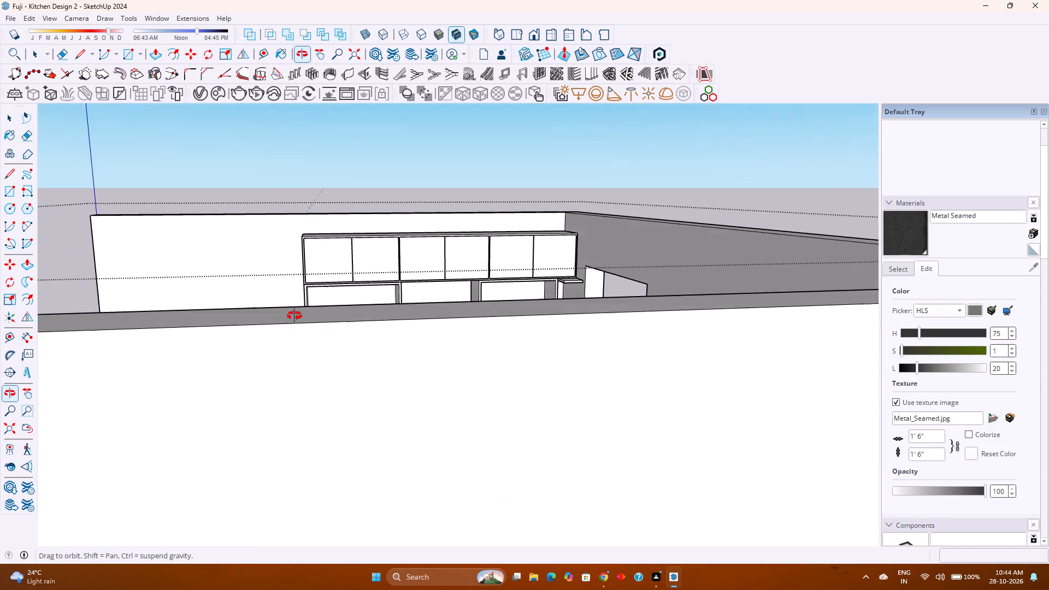
middle_drag(294, 316, 439, 348)
Inside the lower wall-cabinet group, draw a rectangle of about 3' 3 3/16" by 1' 1" over the wide upper opening of the far-end shelf unit.
scroll(355, 347, up, 4)
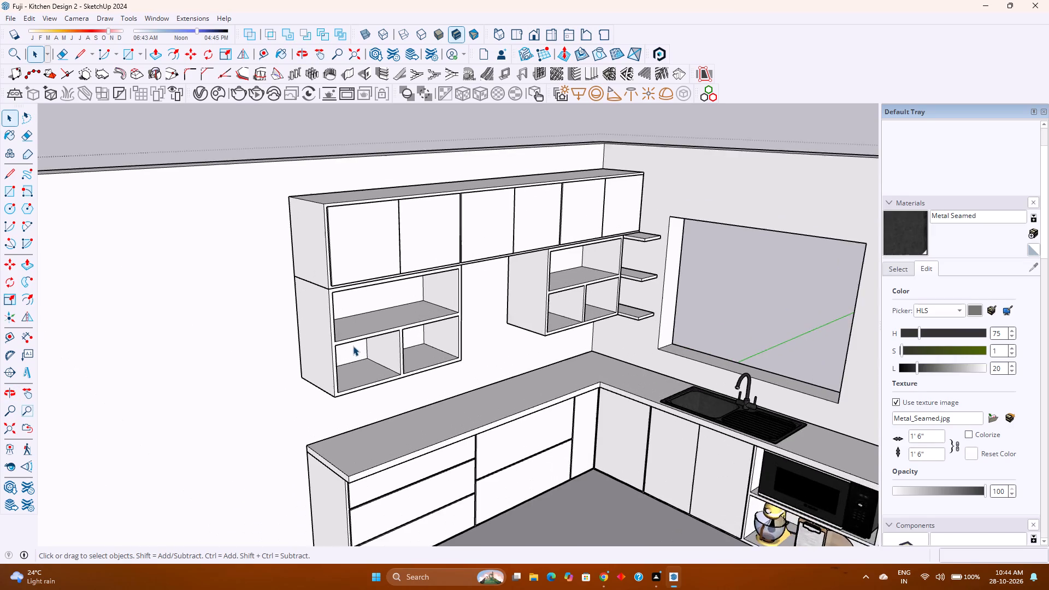
scroll(352, 345, up, 2)
scroll(296, 324, up, 4)
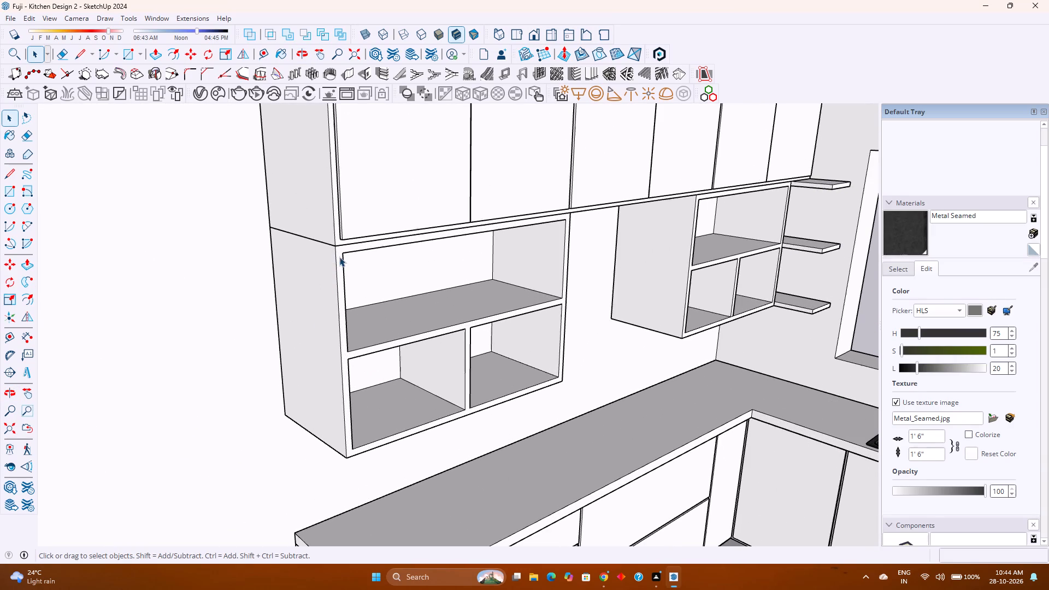
double_click(339, 256)
scroll(339, 256, up, 3)
click(339, 256)
click(339, 256)
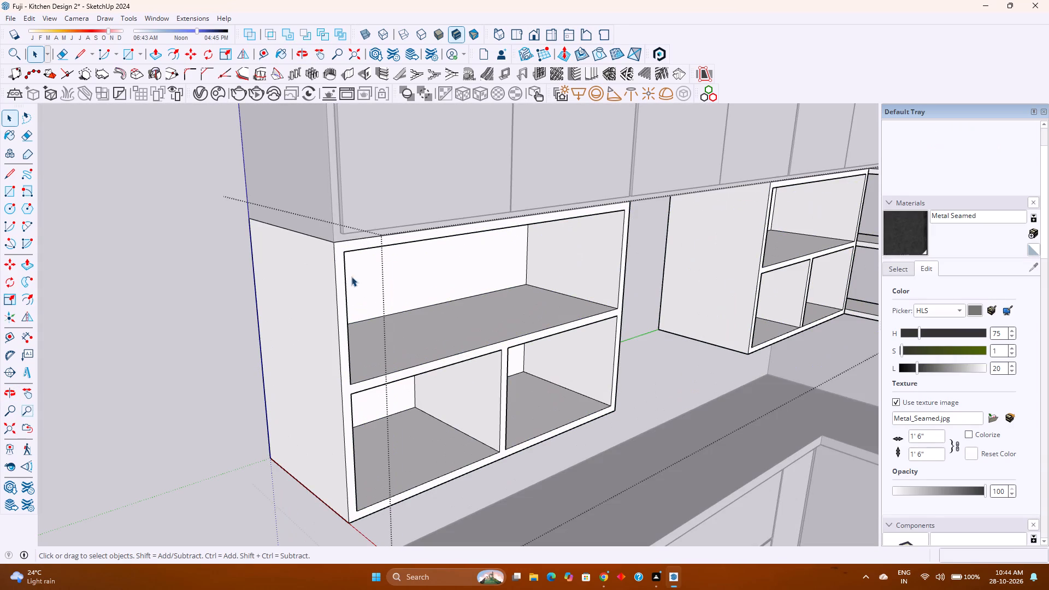
middle_drag(408, 342, 241, 246)
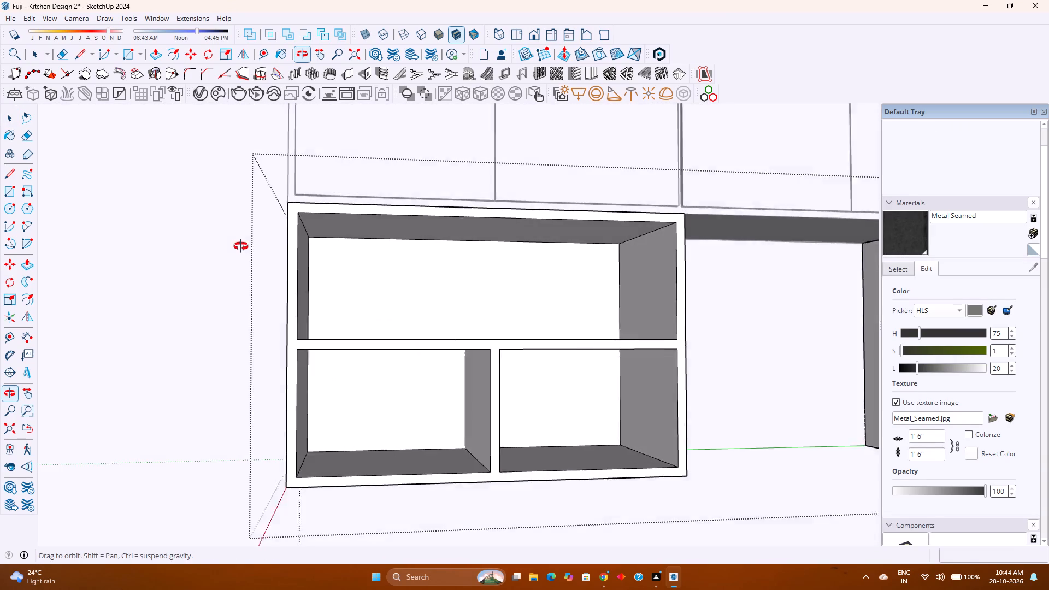
middle_drag(241, 246, 240, 246)
scroll(240, 246, down, 3)
shift+middle_drag(439, 303, 258, 308)
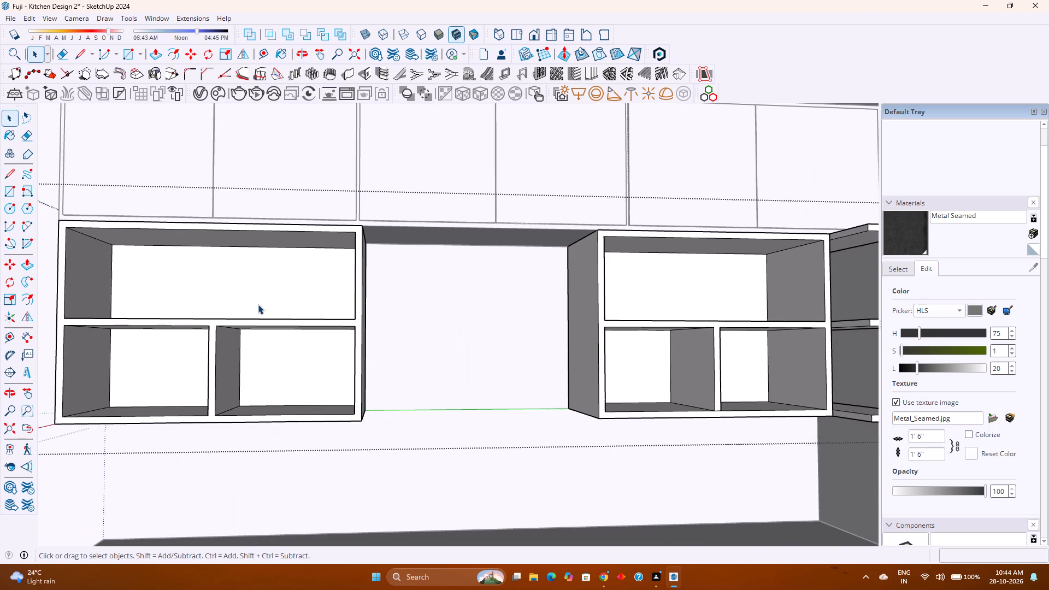
scroll(258, 304, down, 2)
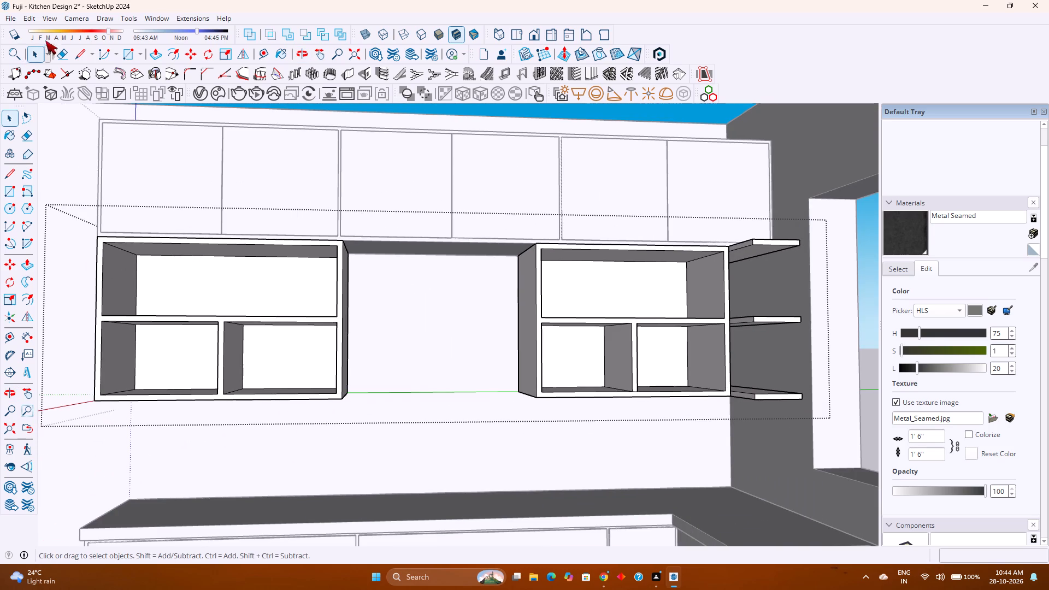
click(126, 52)
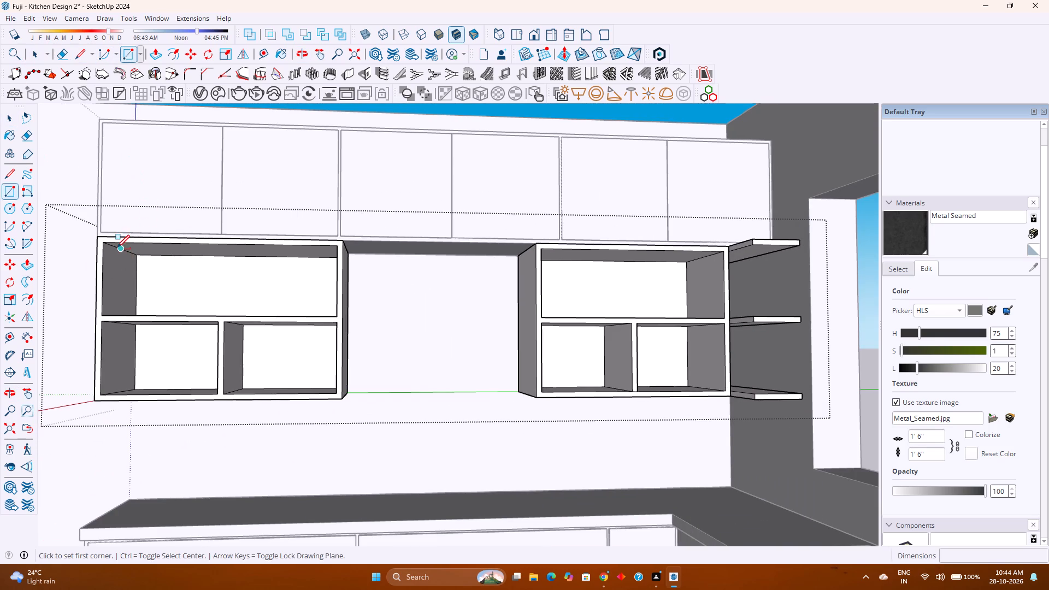
click(101, 244)
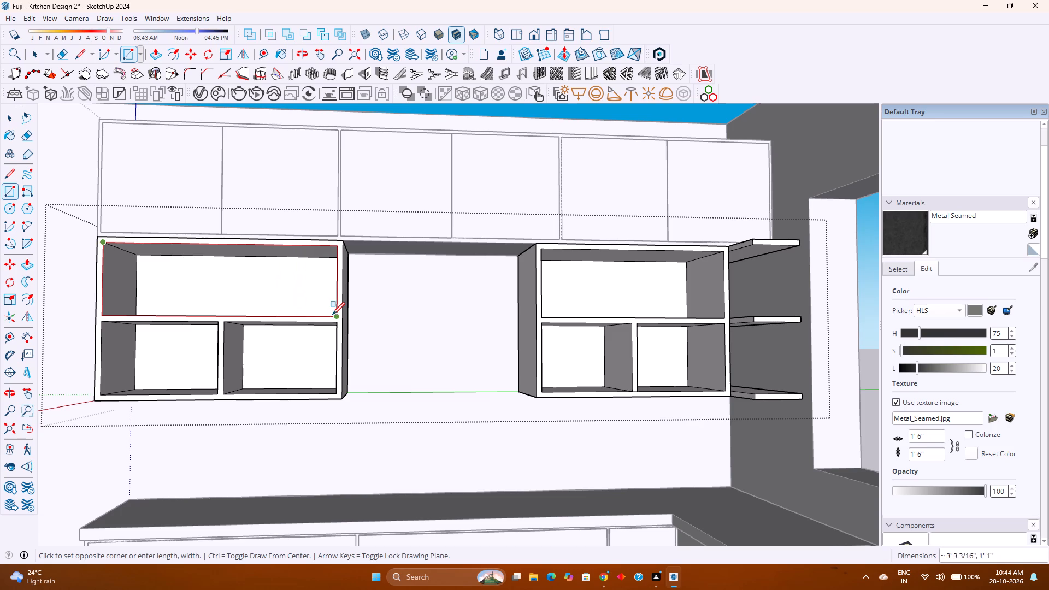
click(335, 315)
key(space)
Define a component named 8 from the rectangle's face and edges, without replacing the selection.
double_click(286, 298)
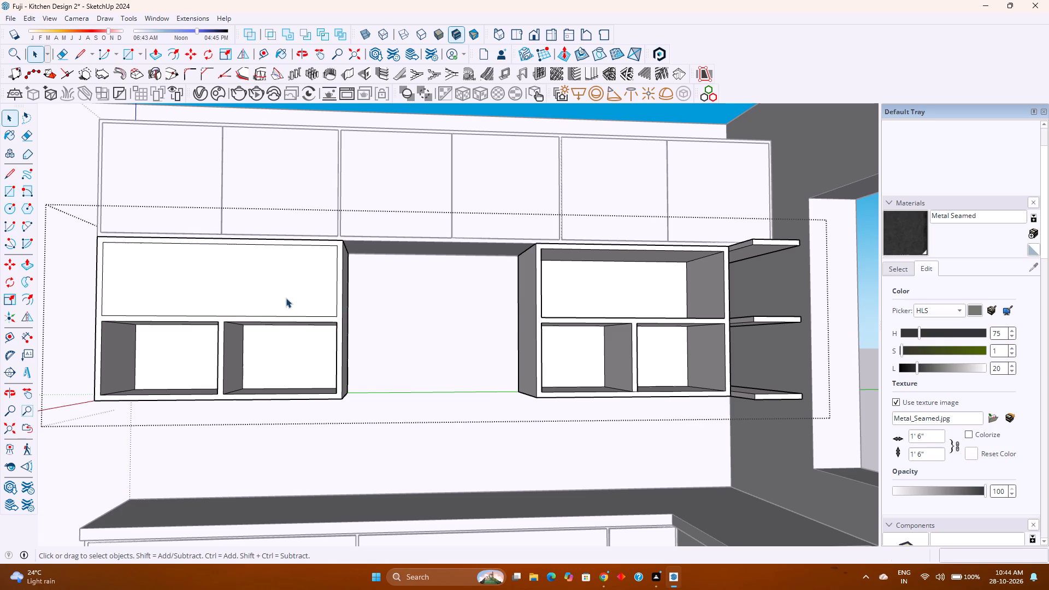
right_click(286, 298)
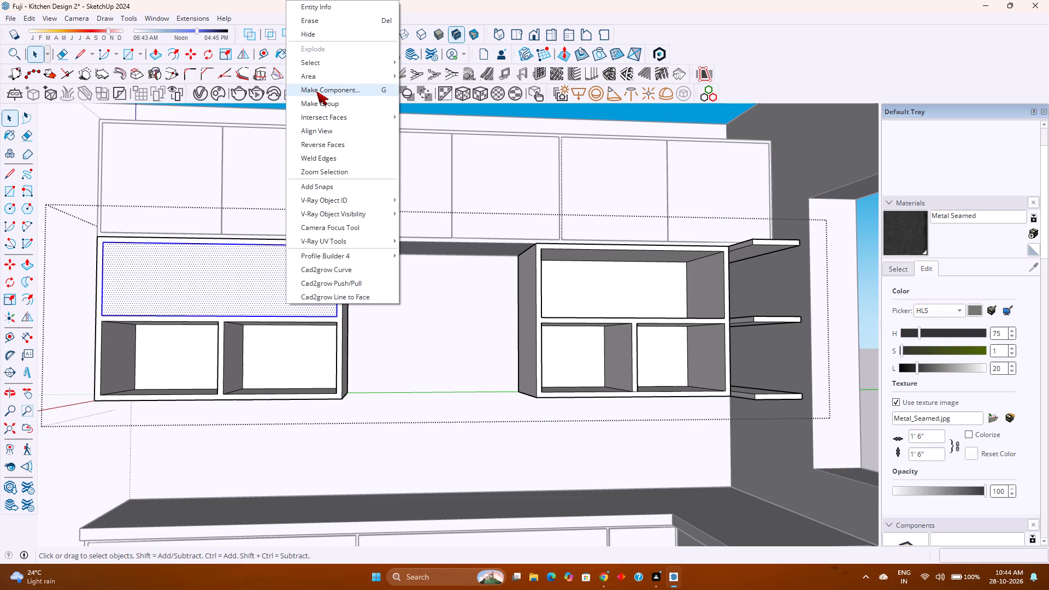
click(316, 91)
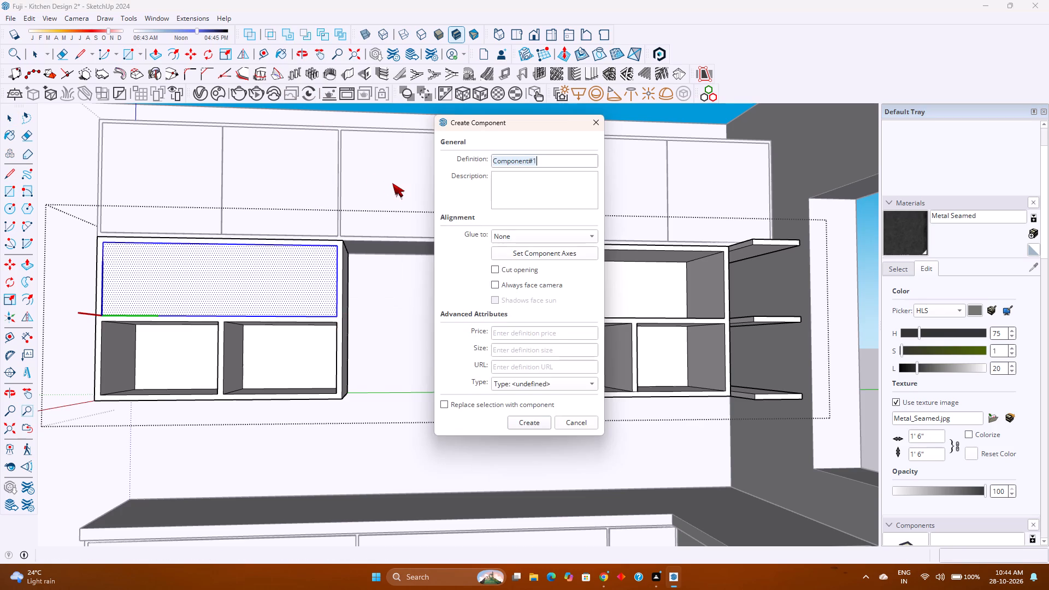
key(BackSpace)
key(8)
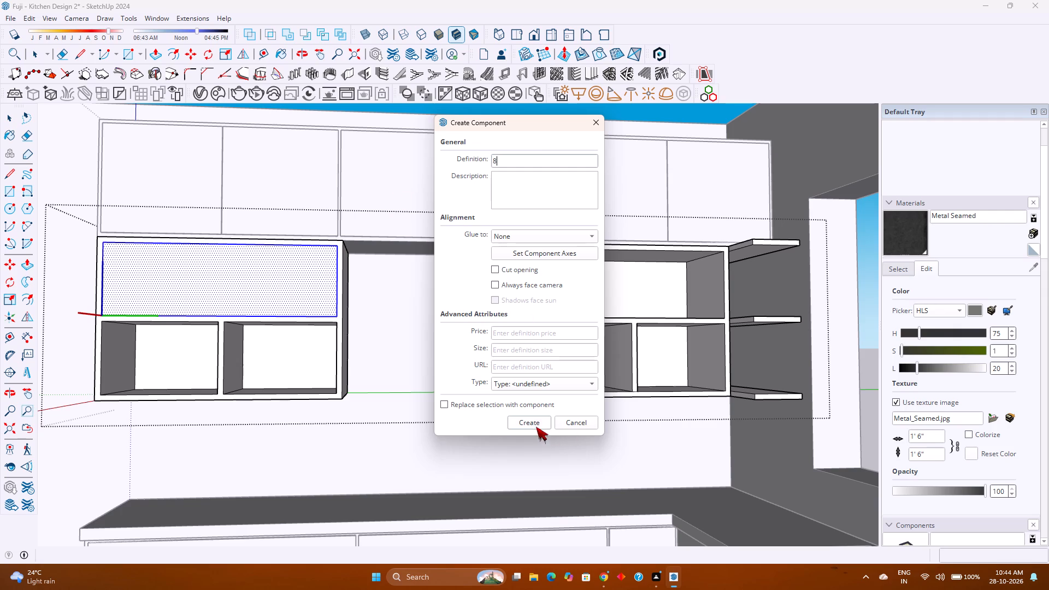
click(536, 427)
Make a group from the rectangle's face and edges over the wide upper opening.
click(258, 295)
click(258, 295)
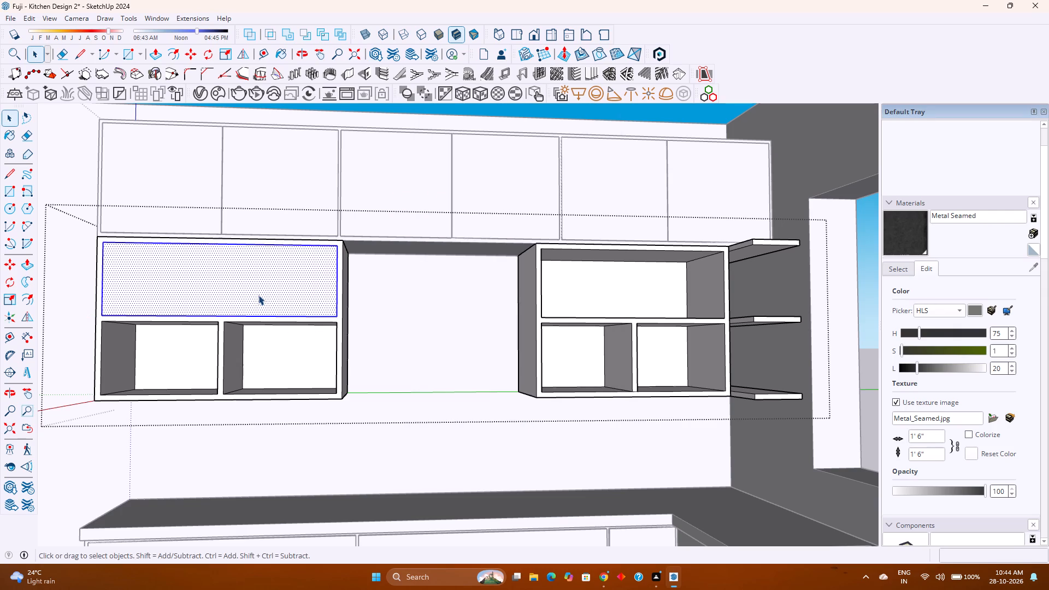
right_click(258, 295)
click(296, 103)
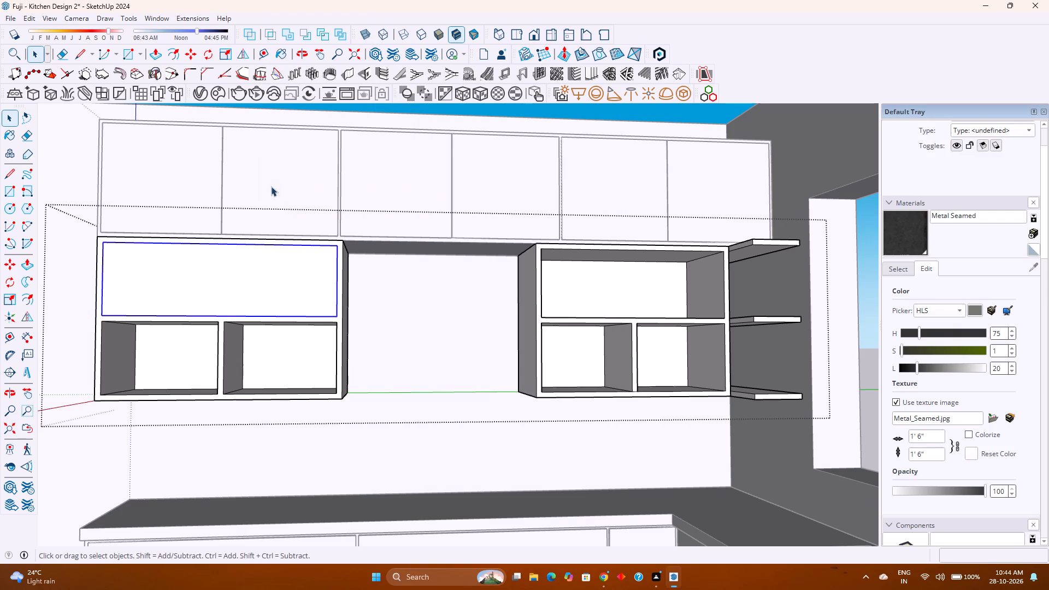
Copy the grouped rectangle 6' 7" across to the upper opening of the shelf unit nearer the window.
key(m)
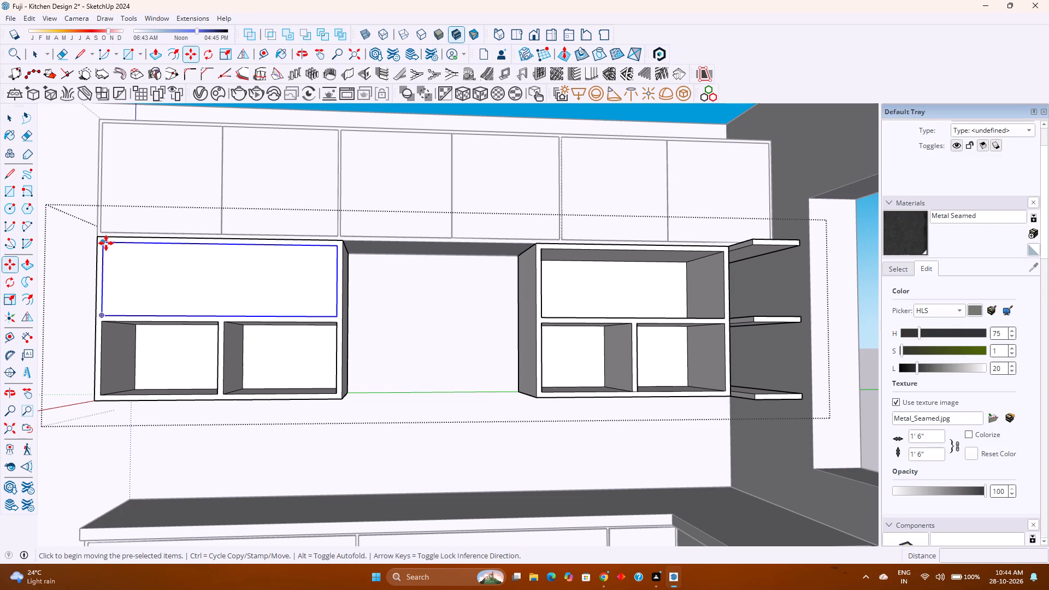
click(106, 243)
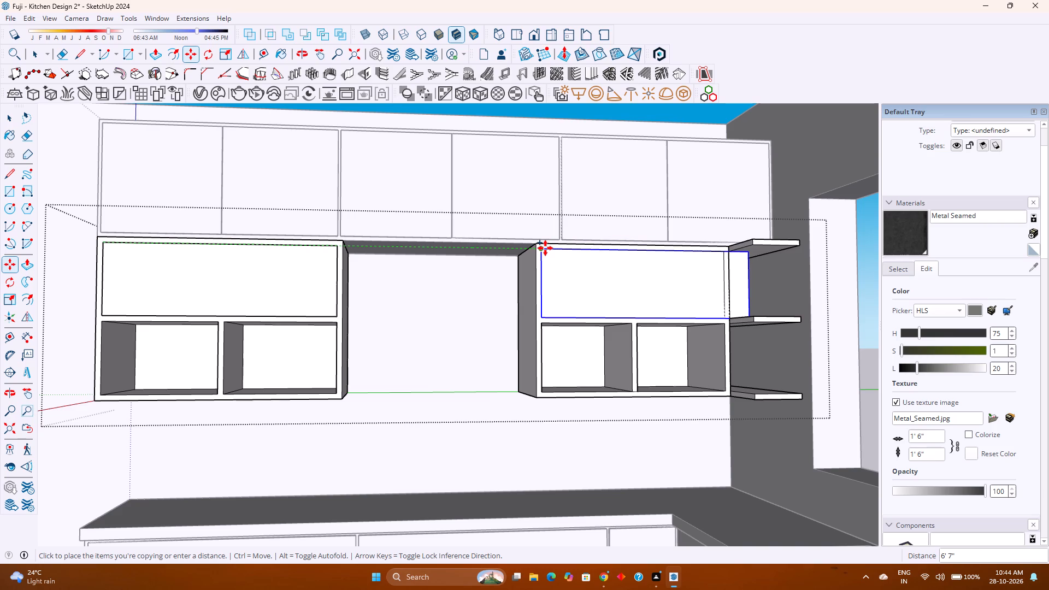
click(545, 248)
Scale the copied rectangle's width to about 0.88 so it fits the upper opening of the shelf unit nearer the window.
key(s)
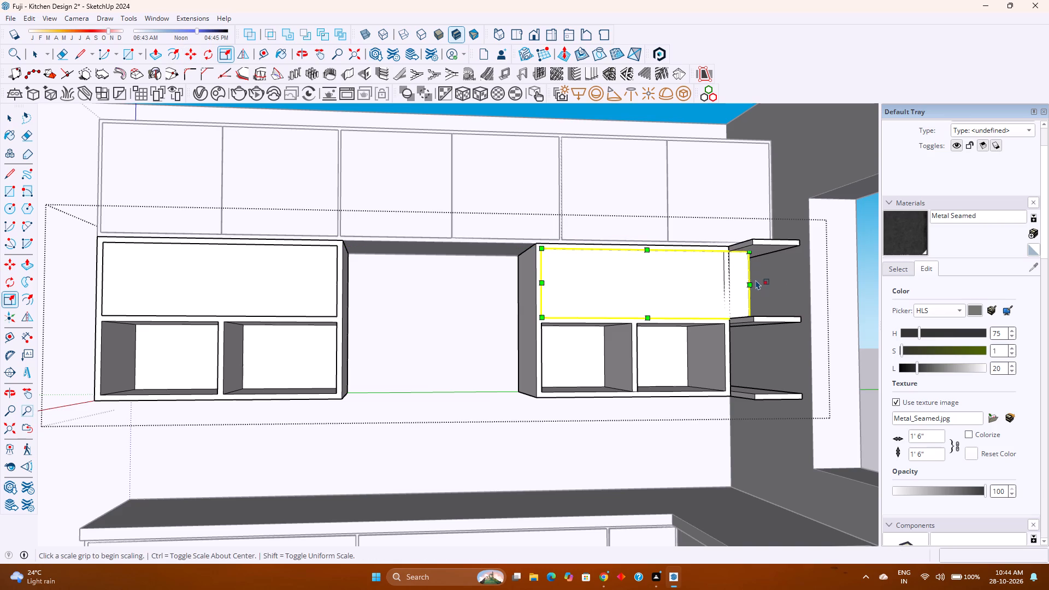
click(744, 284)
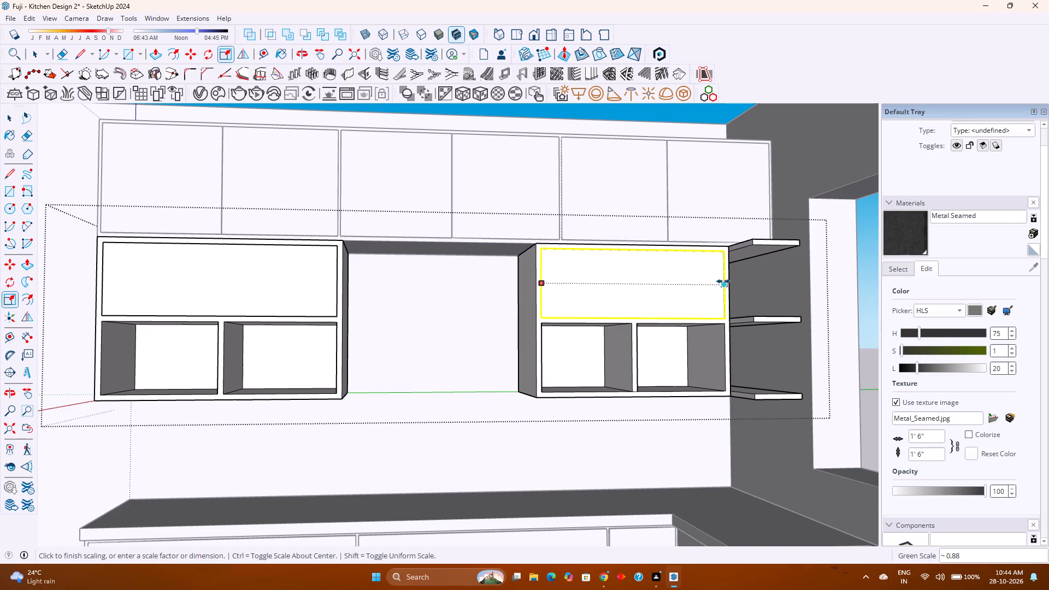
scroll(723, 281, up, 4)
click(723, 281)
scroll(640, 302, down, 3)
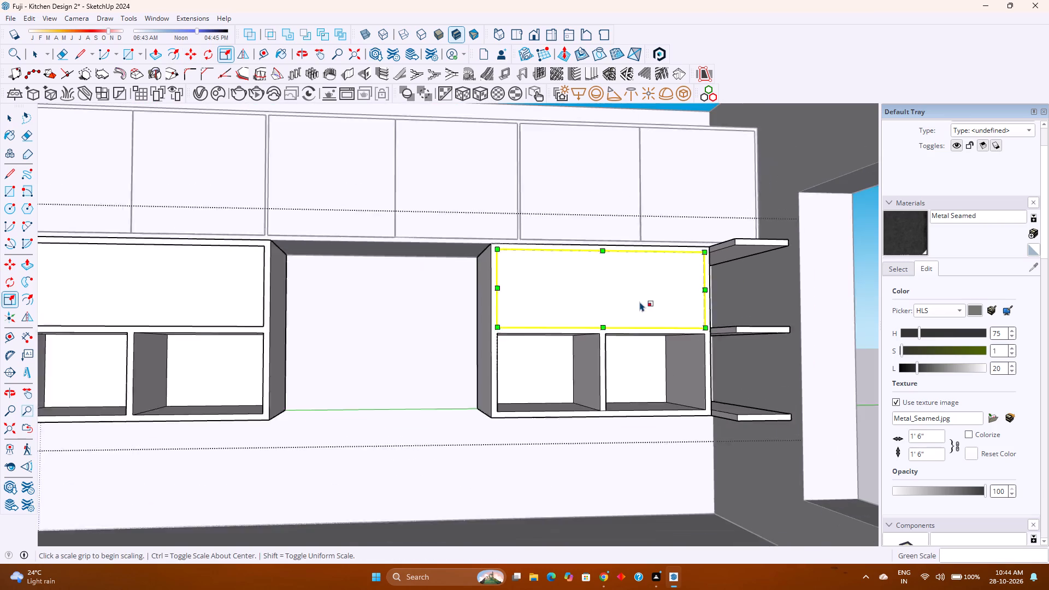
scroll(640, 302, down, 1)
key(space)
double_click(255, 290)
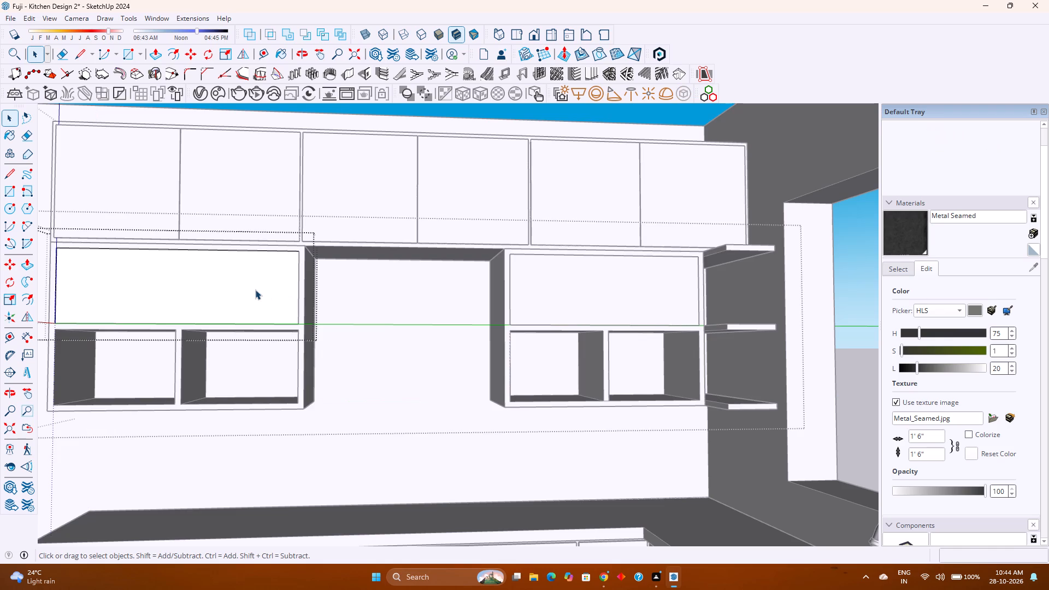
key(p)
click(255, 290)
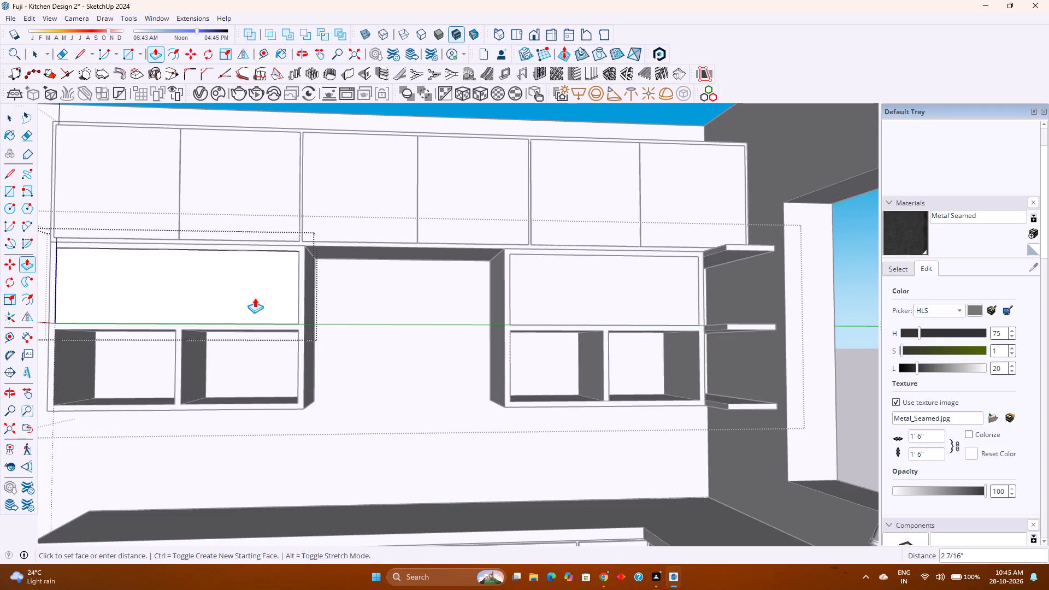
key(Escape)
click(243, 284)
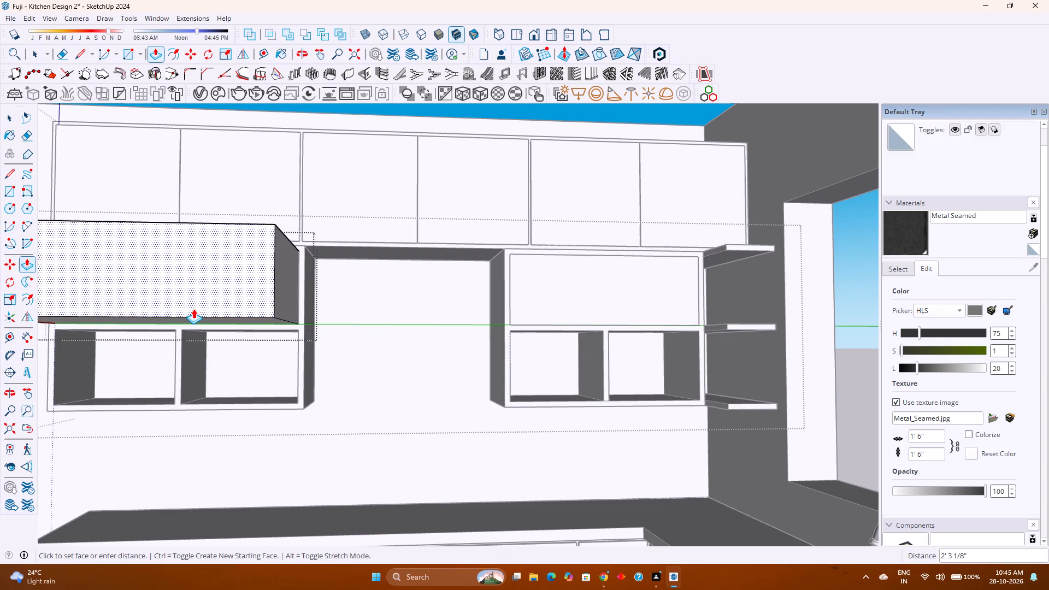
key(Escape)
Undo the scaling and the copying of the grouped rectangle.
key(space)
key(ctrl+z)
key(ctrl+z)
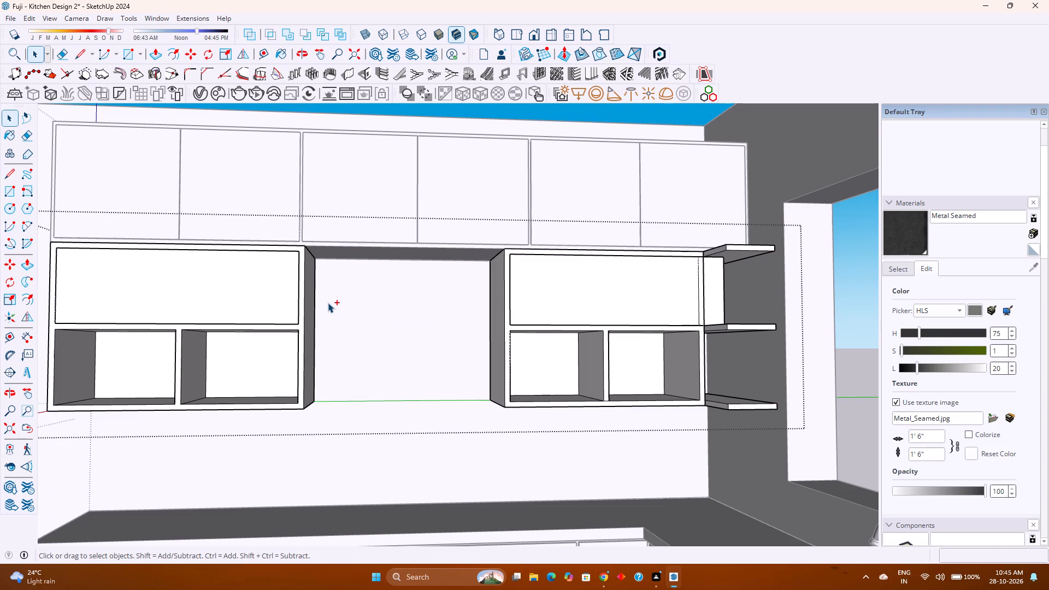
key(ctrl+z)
Make the grouped rectangle over the far-end unit's upper opening a component named 8, replacing the existing definition.
click(258, 306)
right_click(258, 305)
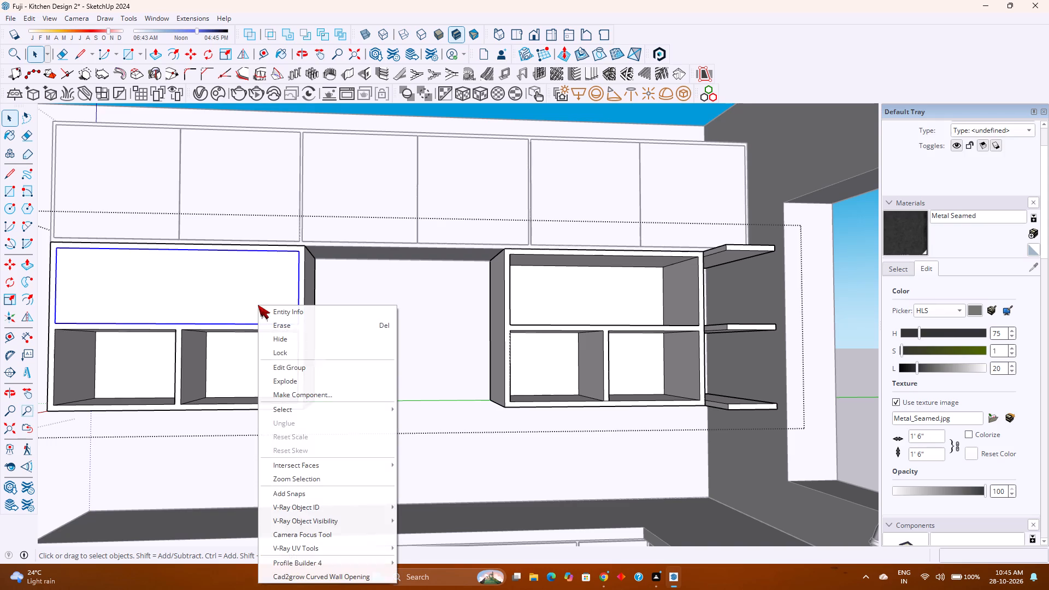
click(313, 394)
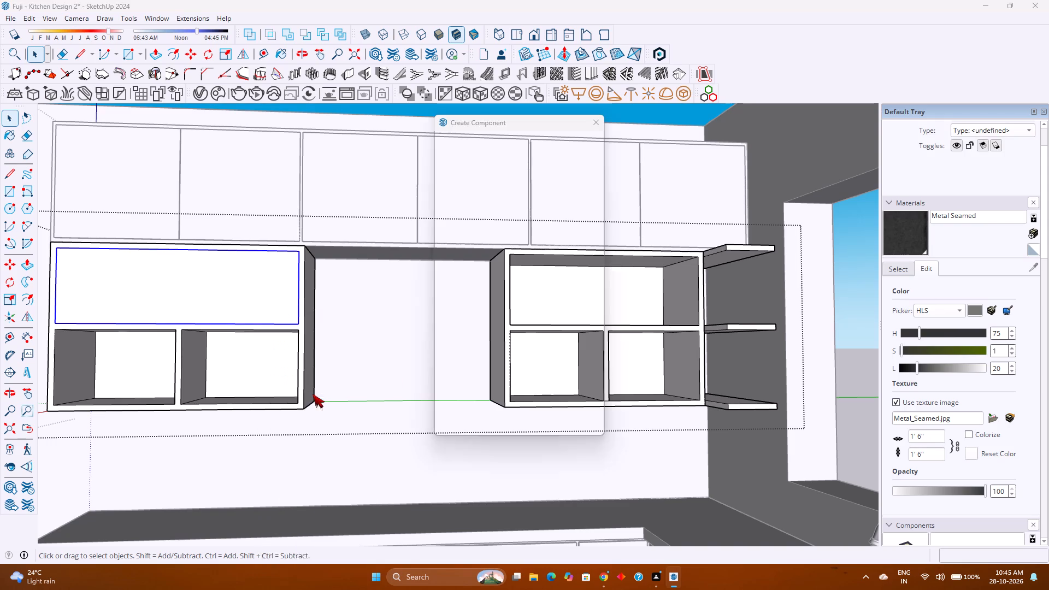
key(8)
key(Return)
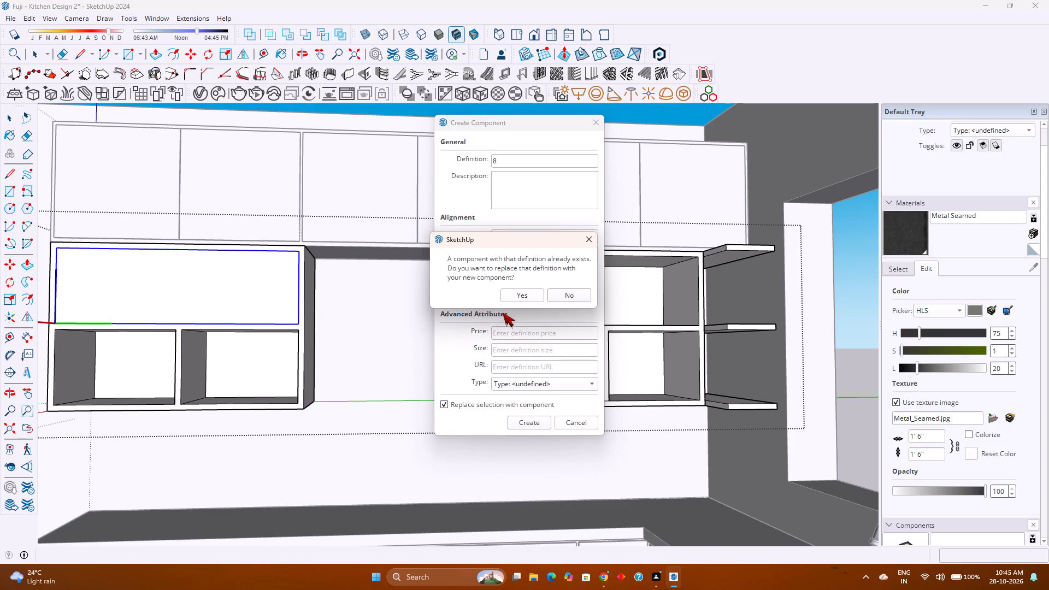
click(513, 296)
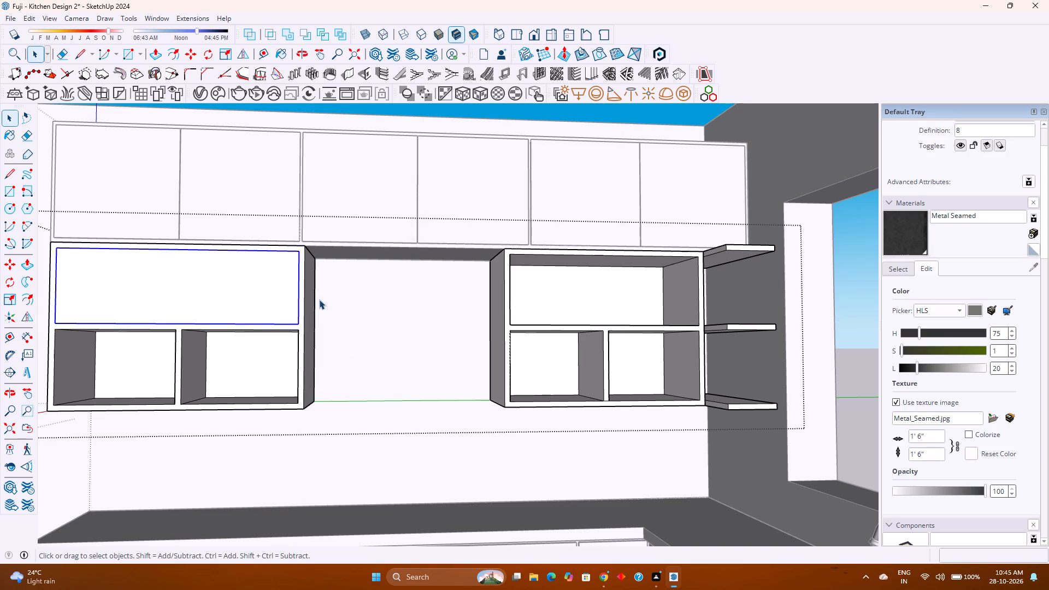
Copy the rectangle component 6' 7" across to the upper opening of the shelf unit nearer the window.
key(m)
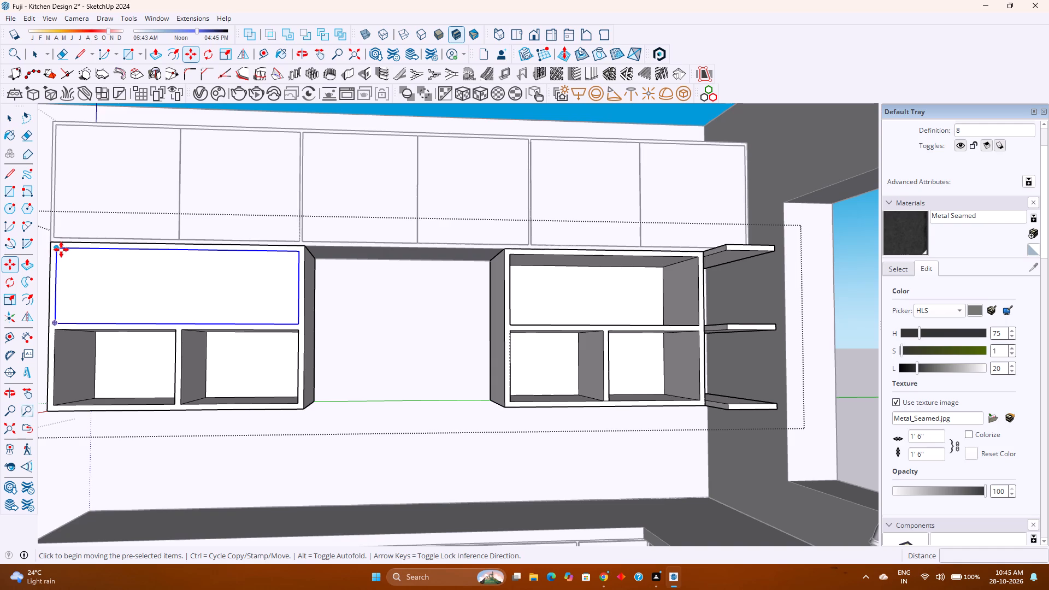
click(60, 249)
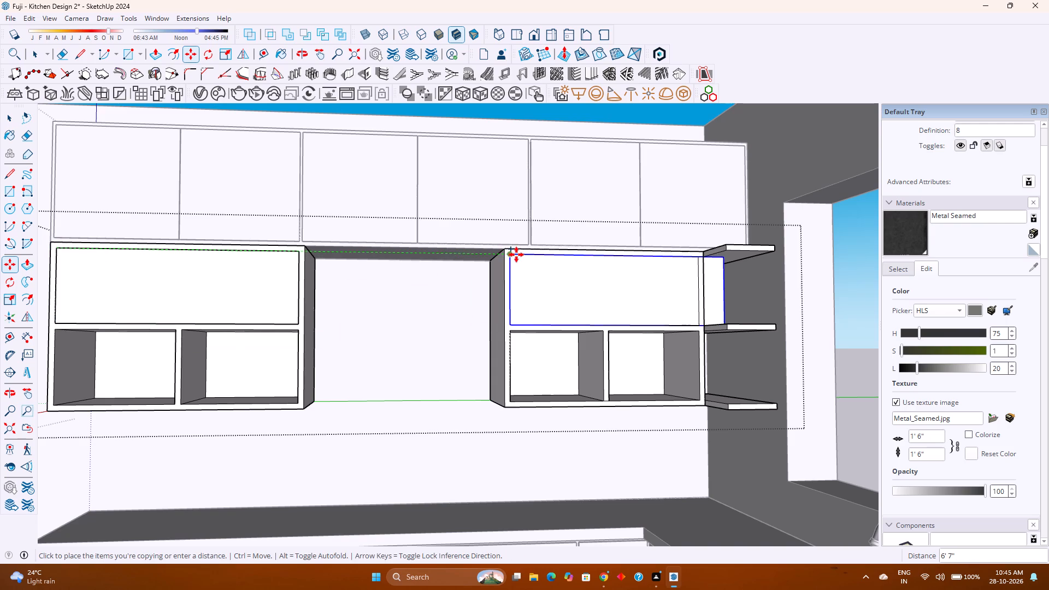
click(511, 255)
Scale the copied component's width to about 0.88 so it fits the upper opening nearer the window.
key(s)
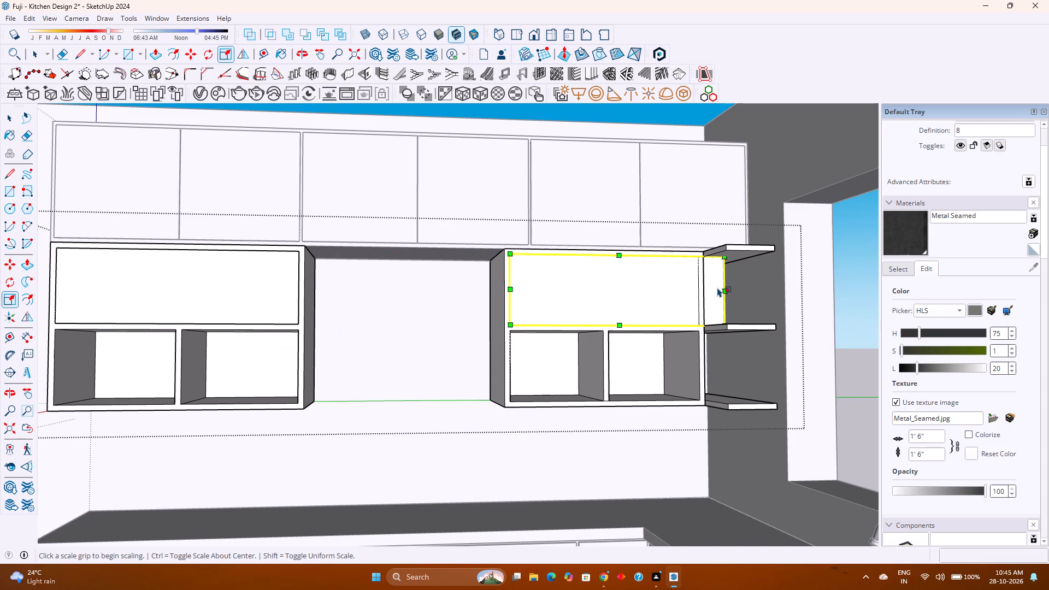
click(722, 287)
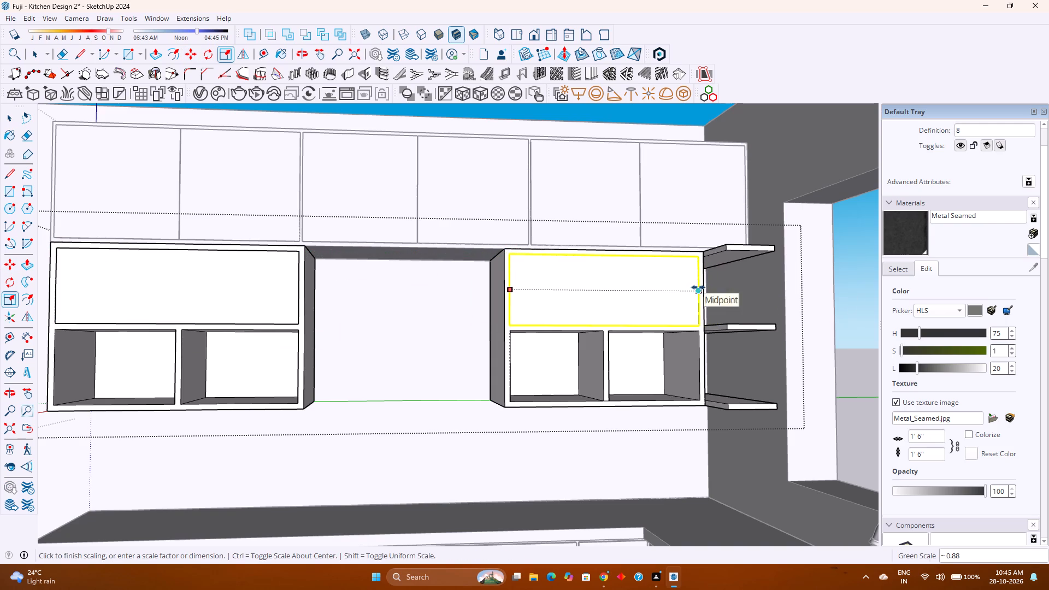
click(698, 287)
key(Escape)
key(space)
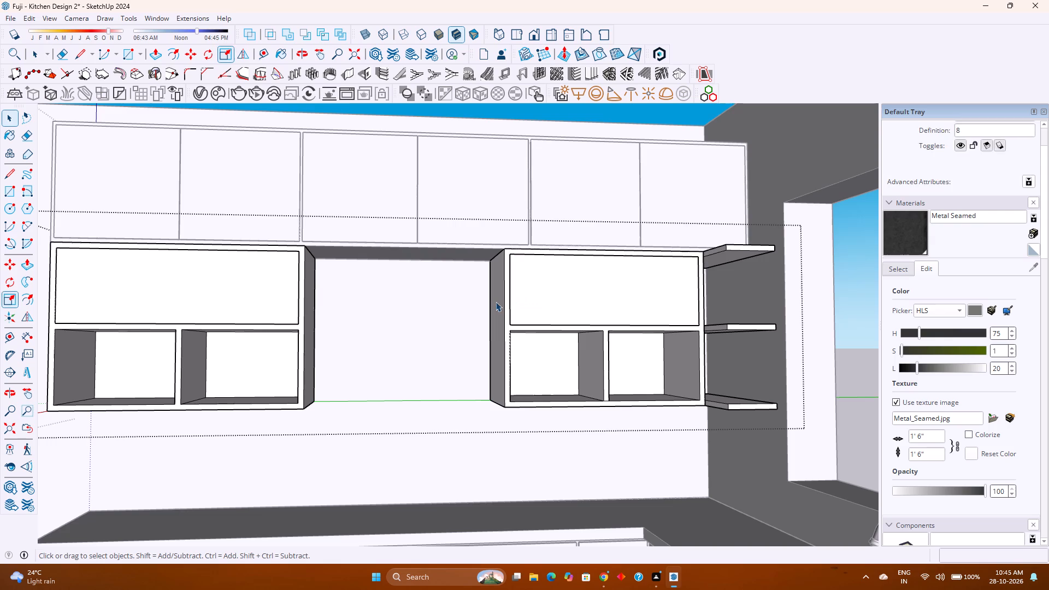
Inside the far-end panel component, Push/Pull the rectangle's face 0.5" to give the door its thickness.
shift+middle_drag(403, 316, 594, 319)
double_click(441, 306)
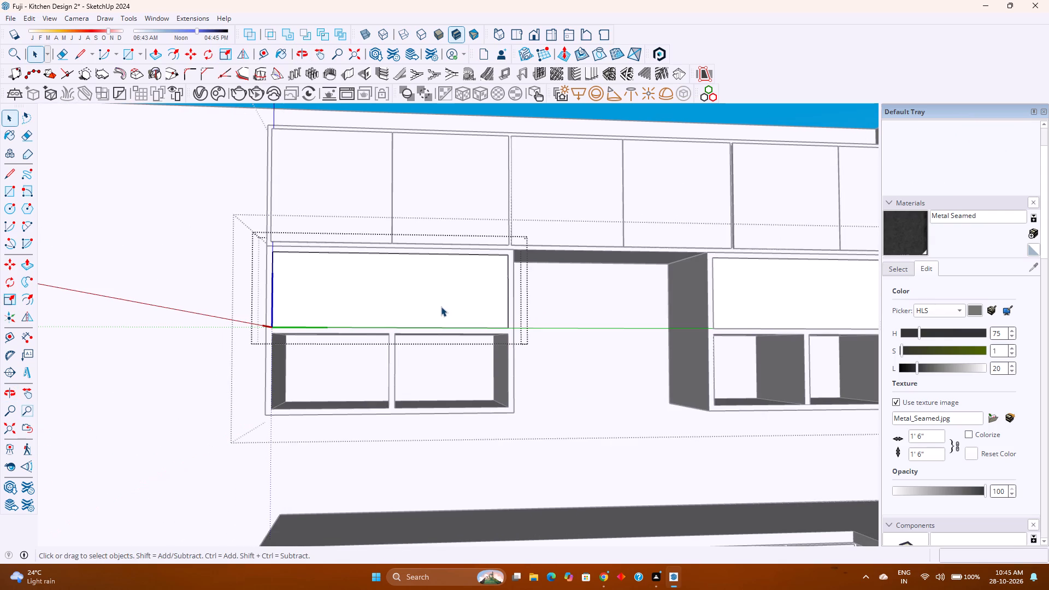
key(p)
click(441, 306)
text(0.5)
key(Return)
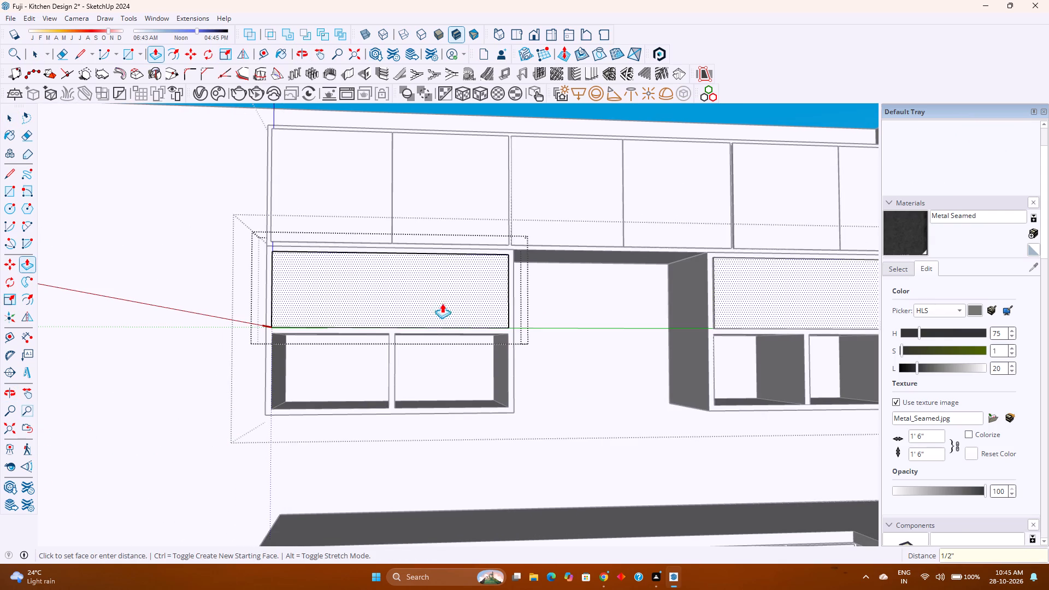
Extend the far-end door panel's top edge and its outer side edge outward by 0.25" each with Push/Pull.
middle_drag(435, 297, 510, 386)
scroll(348, 283, up, 3)
middle_drag(334, 267, 412, 320)
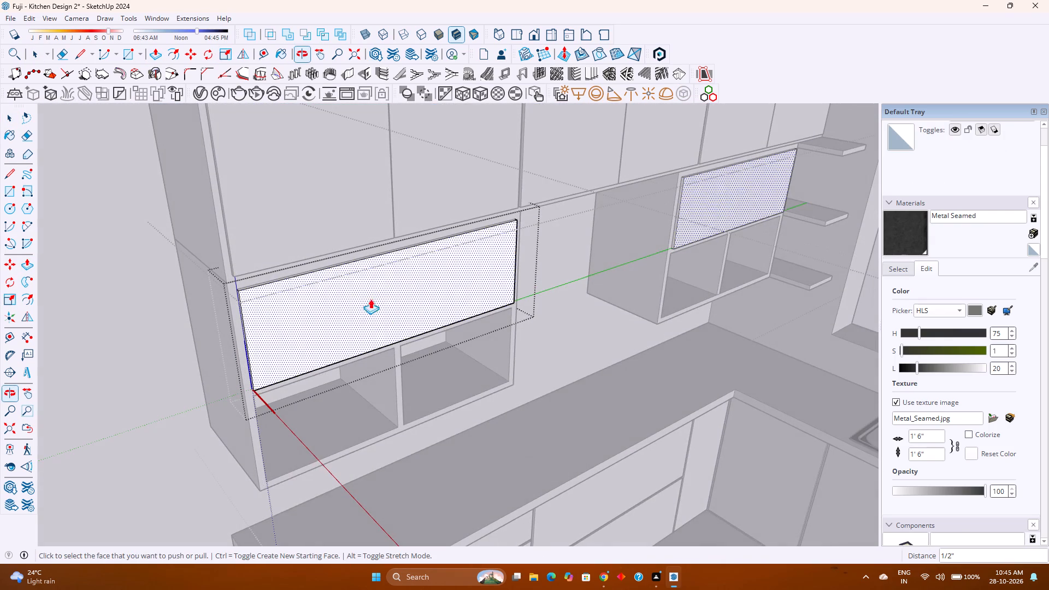
scroll(265, 275, up, 14)
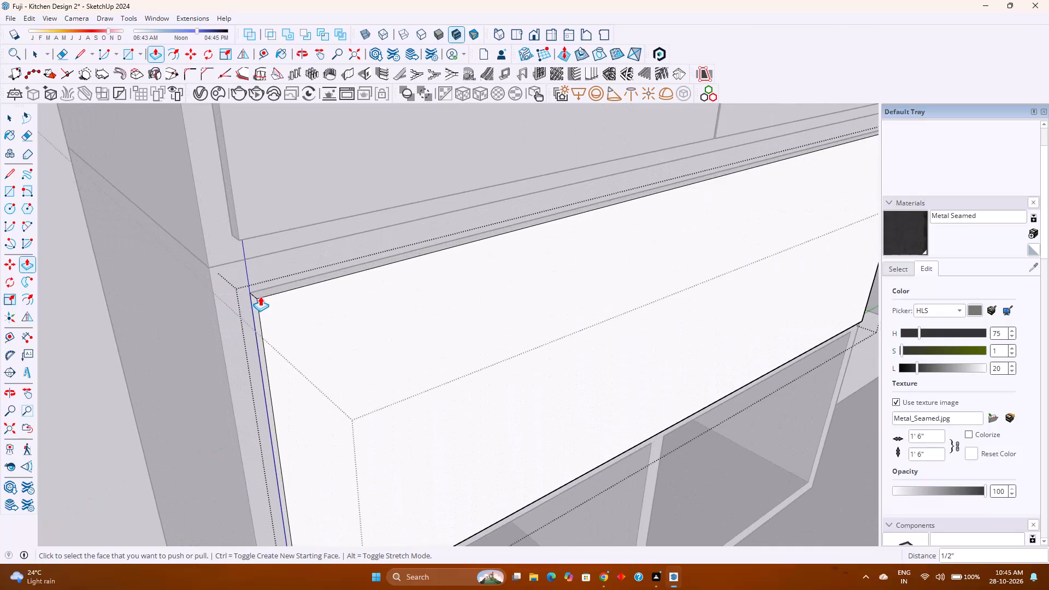
click(268, 291)
text(0.25)
key(Return)
middle_drag(254, 309, 275, 284)
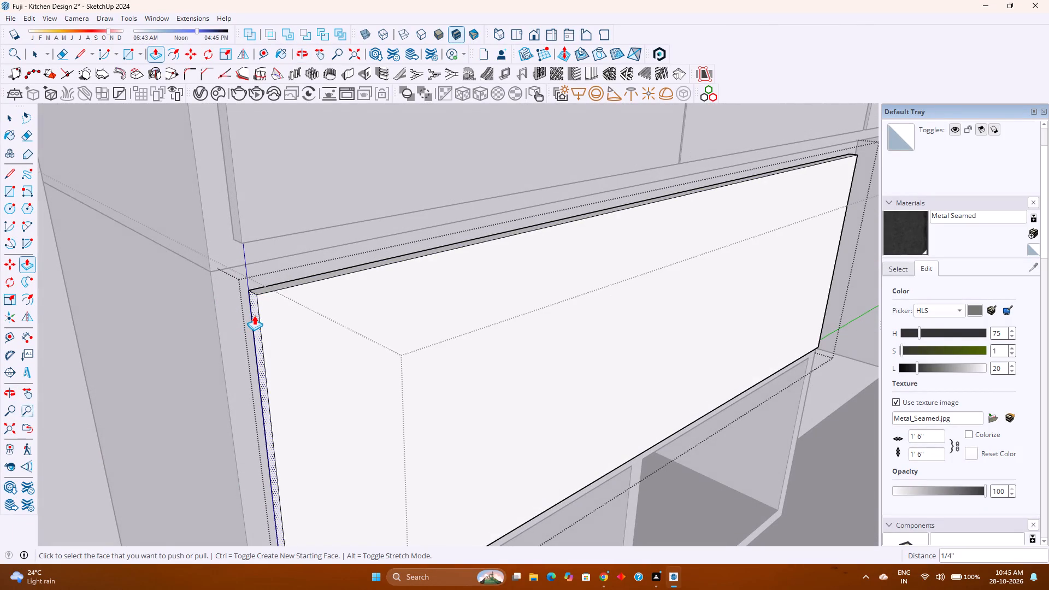
double_click(254, 315)
Extend the far-end door panel's bottom edge outward by the same 0.25".
scroll(254, 314, down, 3)
shift+middle_drag(293, 336, 302, 255)
middle_drag(314, 319, 317, 308)
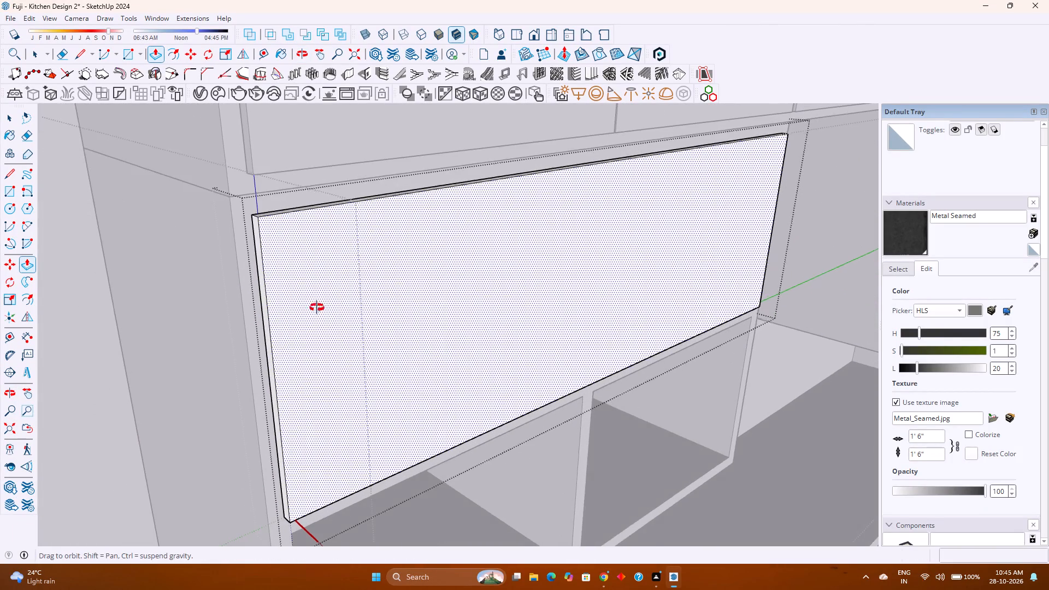
middle_drag(317, 308, 358, 251)
middle_click(360, 251)
shift+middle_drag(346, 332, 372, 252)
scroll(297, 424, up, 1)
shift+middle_drag(308, 428, 328, 370)
shift+middle_click(328, 370)
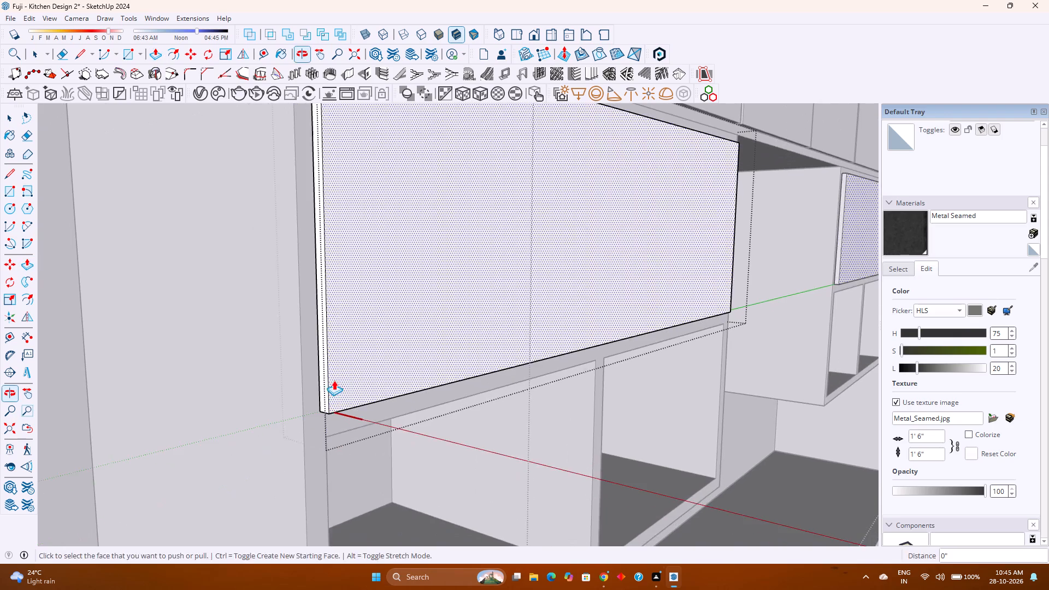
middle_drag(333, 390, 375, 323)
shift+middle_drag(329, 445, 335, 399)
scroll(332, 331, up, 8)
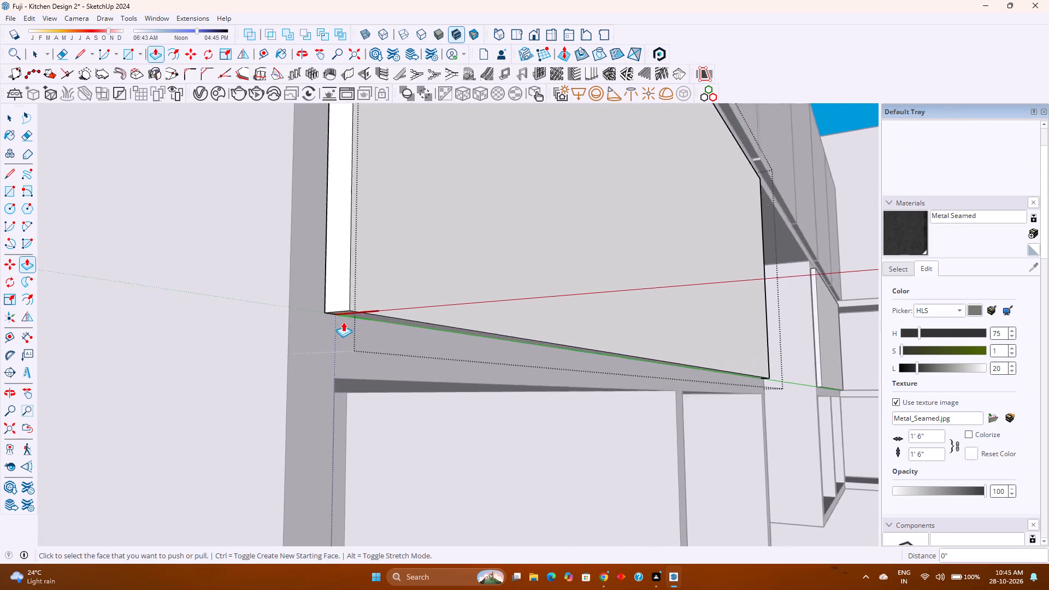
middle_drag(343, 321, 379, 288)
double_click(373, 320)
Examine how the door panel's edges and upper corner overlap the frame on the shelf unit nearer the window.
shift+middle_drag(426, 307, 361, 387)
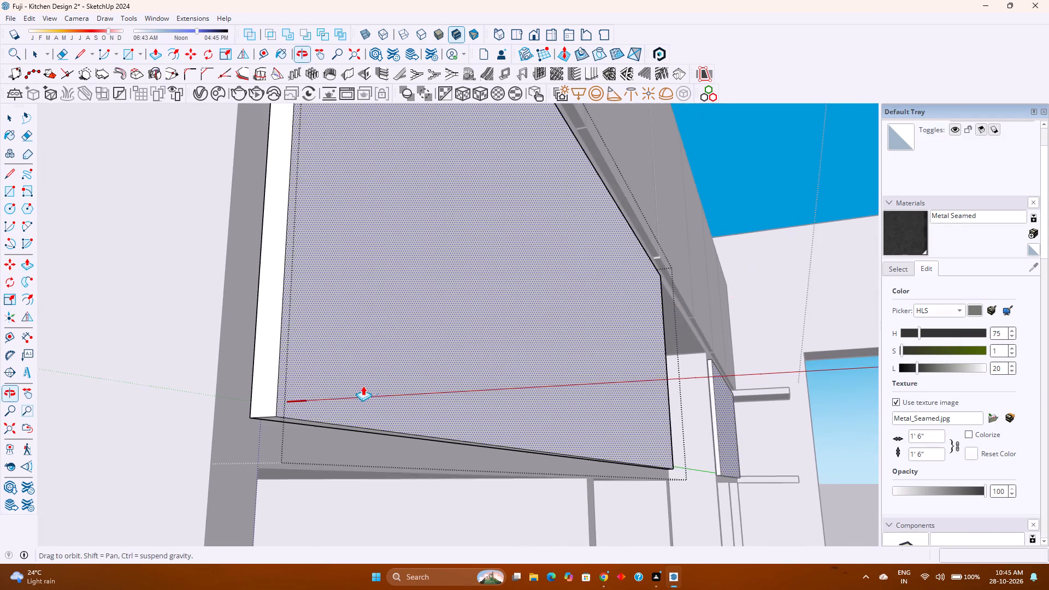
scroll(377, 379, down, 5)
shift+middle_drag(523, 343, 434, 395)
middle_drag(485, 383, 214, 424)
scroll(506, 354, down, 4)
shift+middle_drag(544, 354, 309, 350)
scroll(325, 352, down, 1)
shift+middle_drag(499, 360, 417, 367)
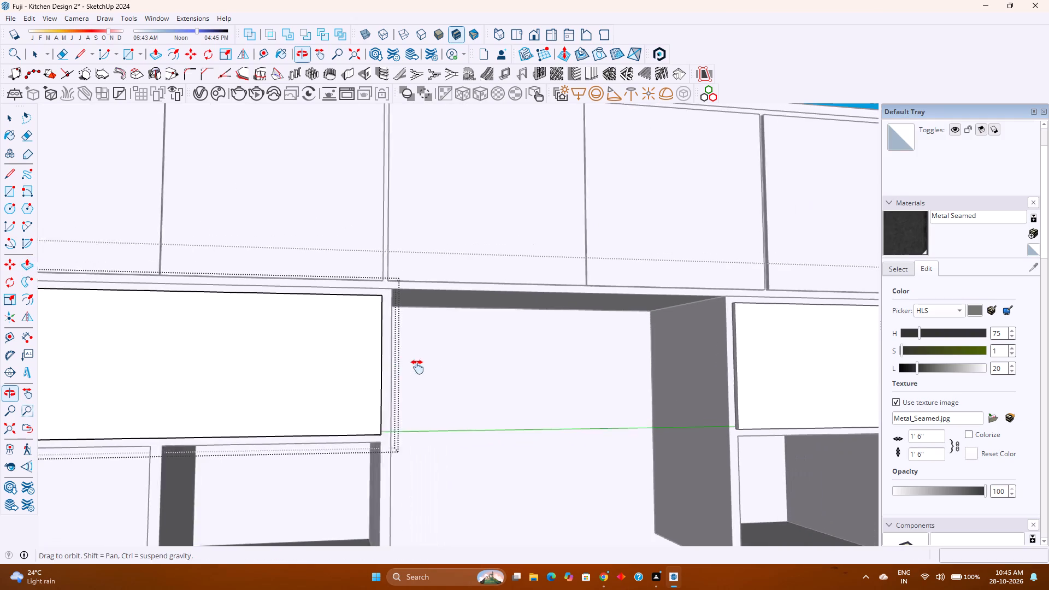
shift+middle_drag(417, 367, 379, 373)
scroll(661, 312, up, 2)
middle_drag(662, 312, 733, 393)
scroll(700, 312, up, 3)
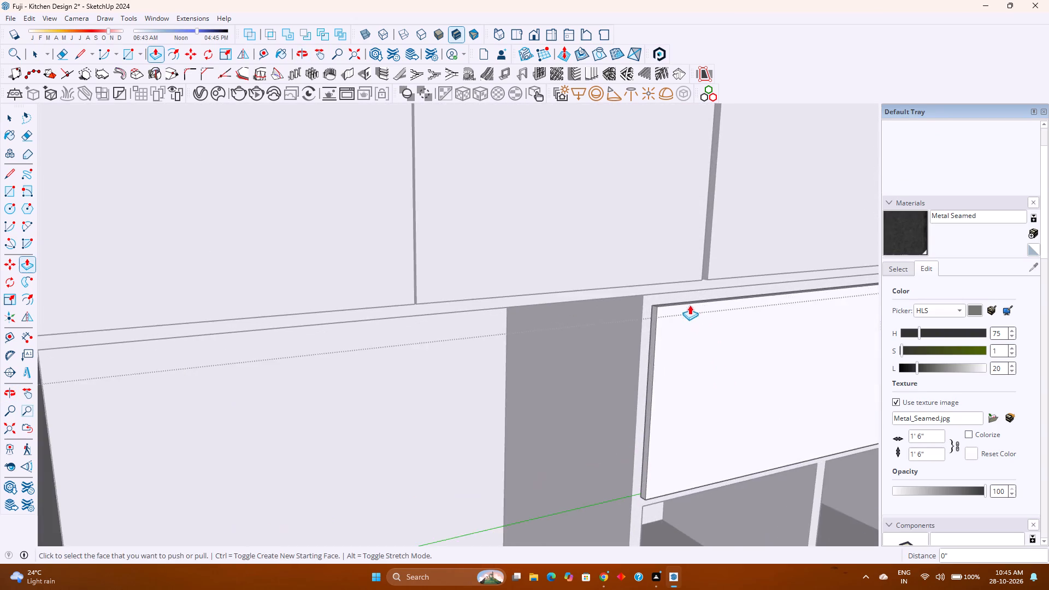
scroll(689, 305, up, 5)
middle_drag(672, 298, 709, 342)
scroll(657, 304, up, 3)
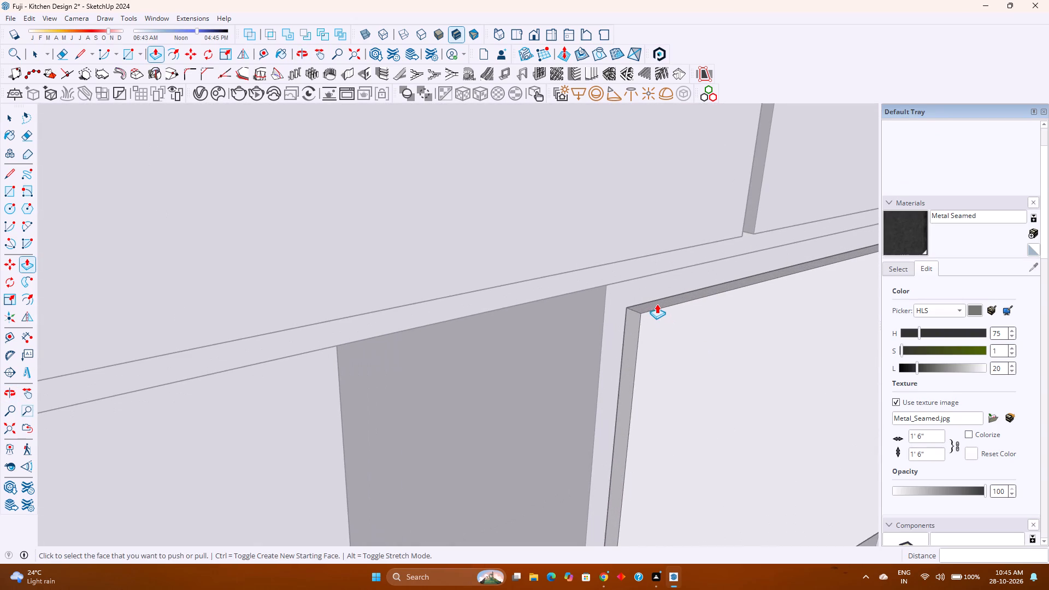
scroll(657, 304, up, 5)
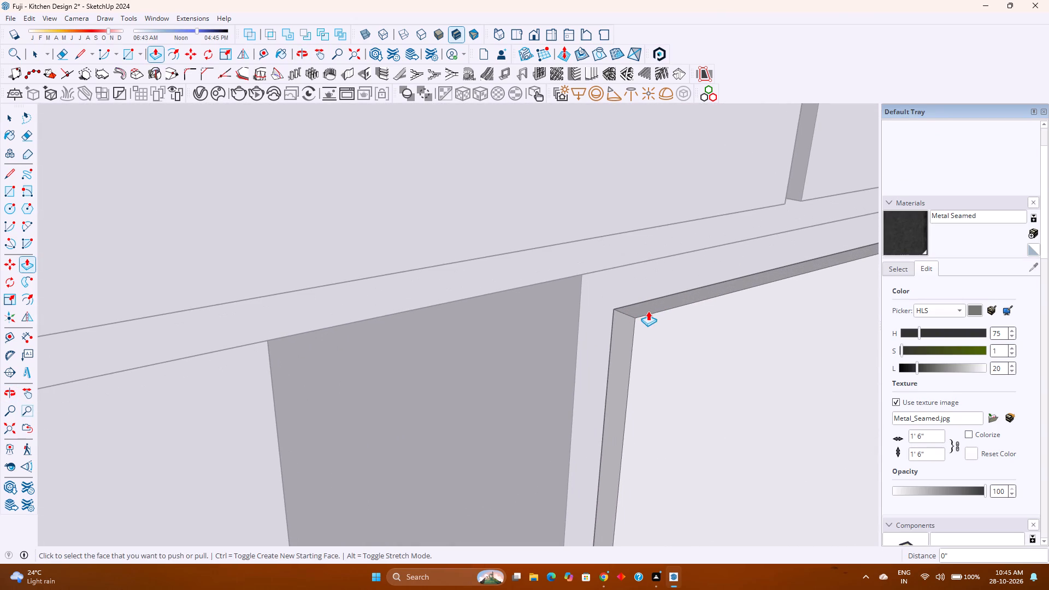
scroll(615, 311, up, 1)
scroll(615, 311, down, 11)
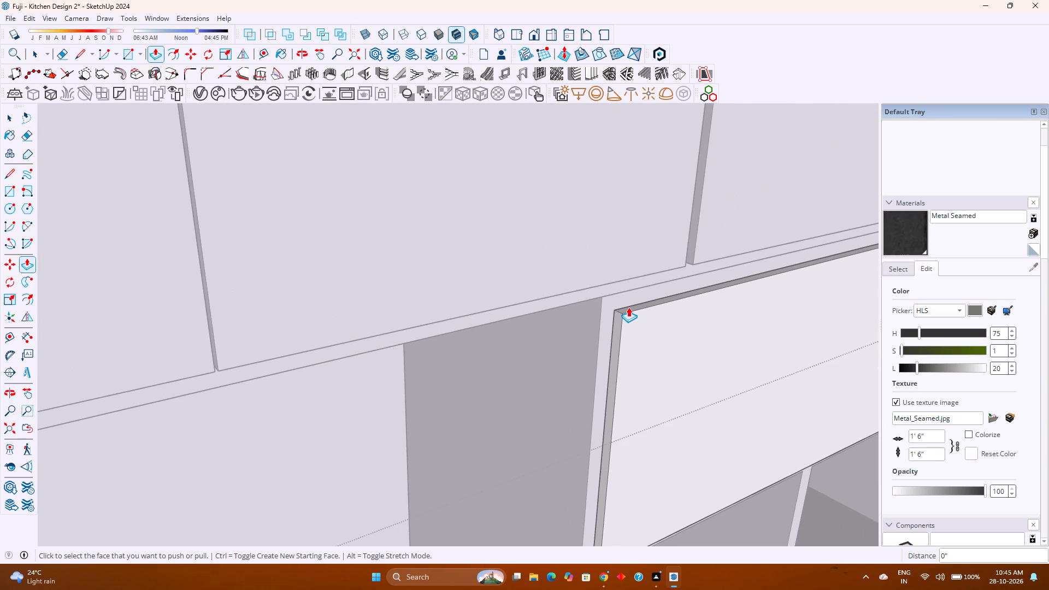
scroll(628, 308, up, 5)
scroll(627, 313, down, 14)
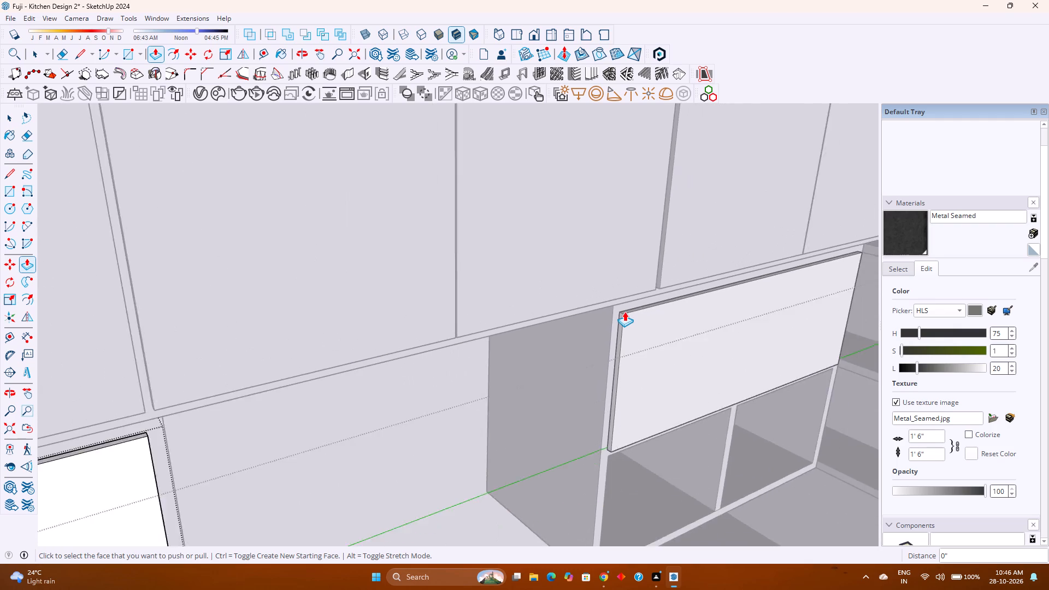
scroll(624, 311, down, 3)
Extend the far-end door panel's remaining side edge, facing the gap between the units, by the same 0.25".
shift+middle_drag(531, 358, 595, 304)
middle_drag(586, 317, 344, 327)
scroll(301, 312, up, 2)
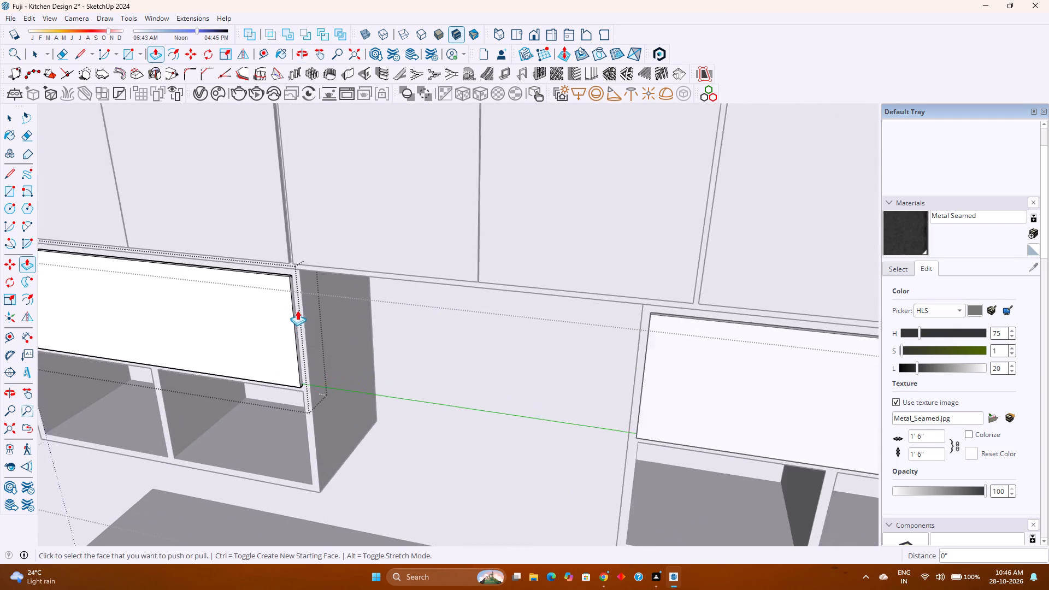
scroll(297, 310, up, 6)
double_click(292, 308)
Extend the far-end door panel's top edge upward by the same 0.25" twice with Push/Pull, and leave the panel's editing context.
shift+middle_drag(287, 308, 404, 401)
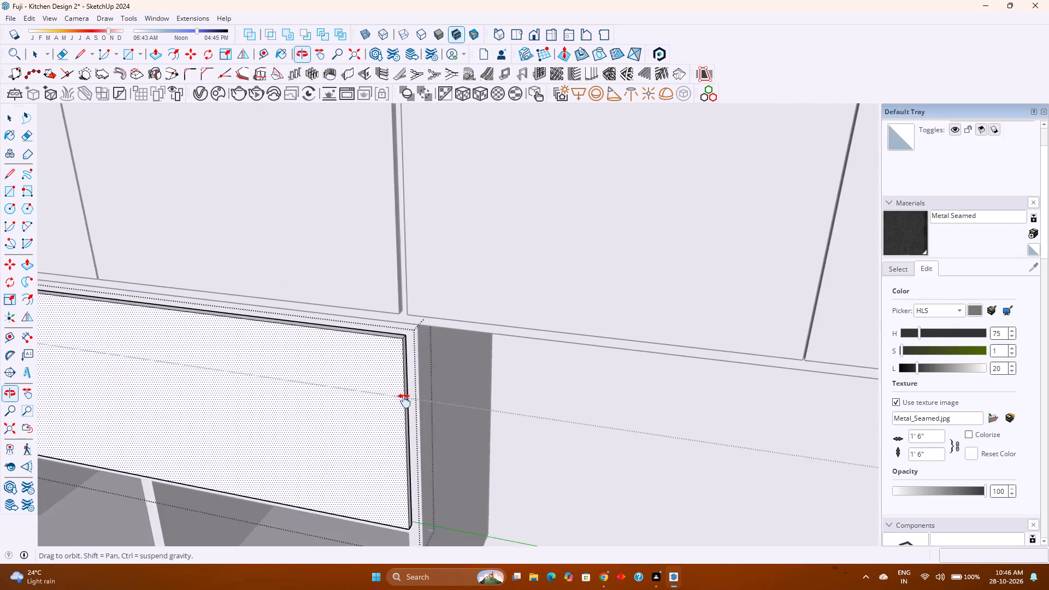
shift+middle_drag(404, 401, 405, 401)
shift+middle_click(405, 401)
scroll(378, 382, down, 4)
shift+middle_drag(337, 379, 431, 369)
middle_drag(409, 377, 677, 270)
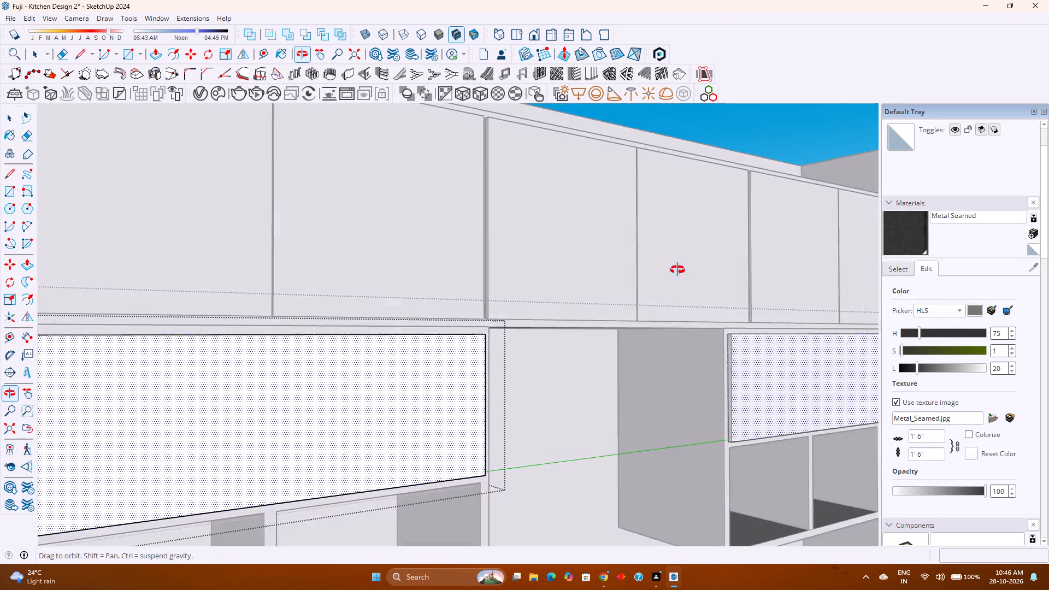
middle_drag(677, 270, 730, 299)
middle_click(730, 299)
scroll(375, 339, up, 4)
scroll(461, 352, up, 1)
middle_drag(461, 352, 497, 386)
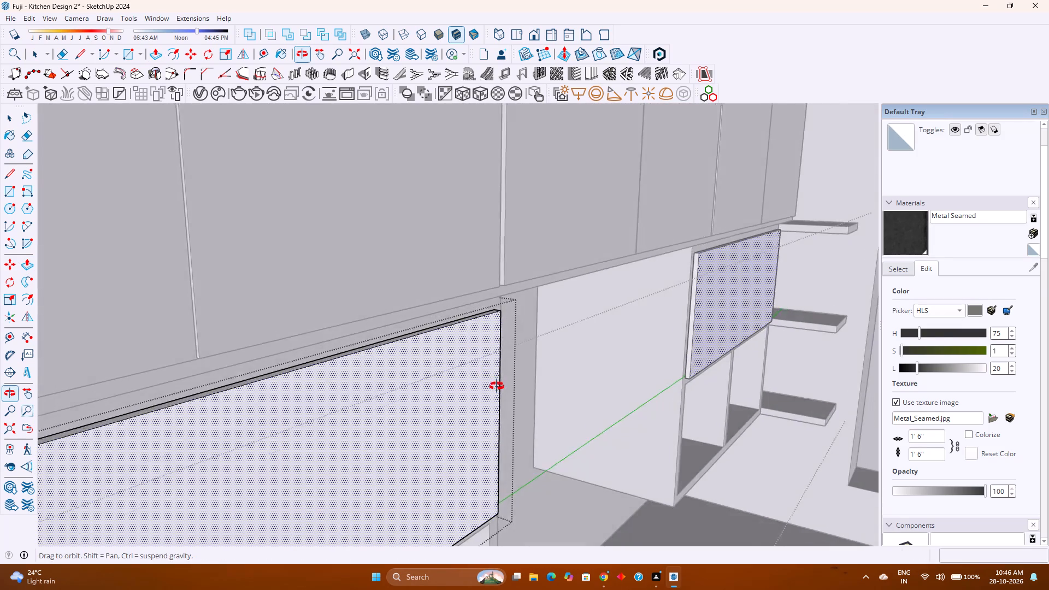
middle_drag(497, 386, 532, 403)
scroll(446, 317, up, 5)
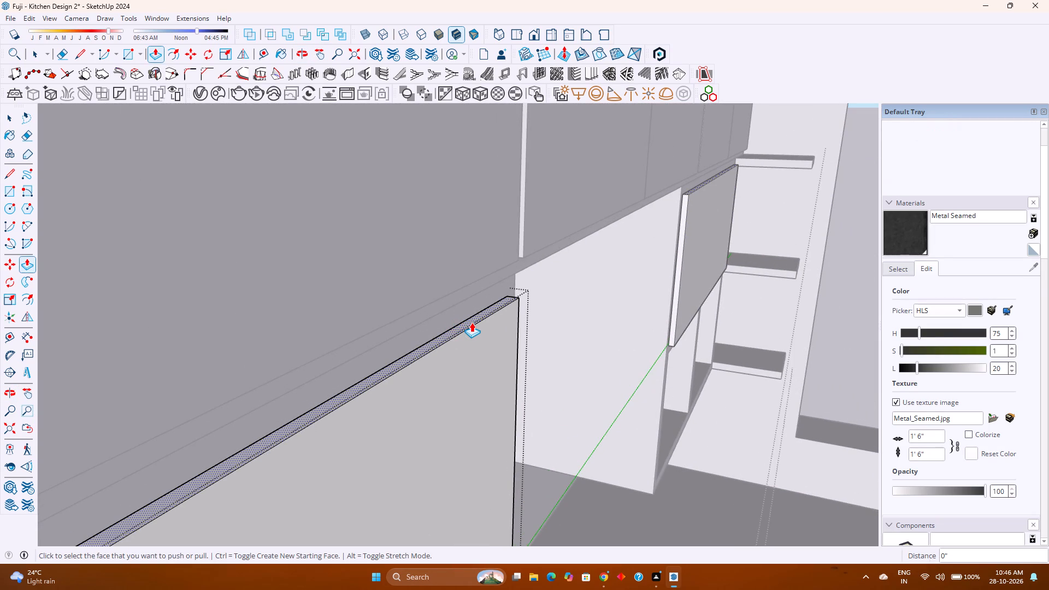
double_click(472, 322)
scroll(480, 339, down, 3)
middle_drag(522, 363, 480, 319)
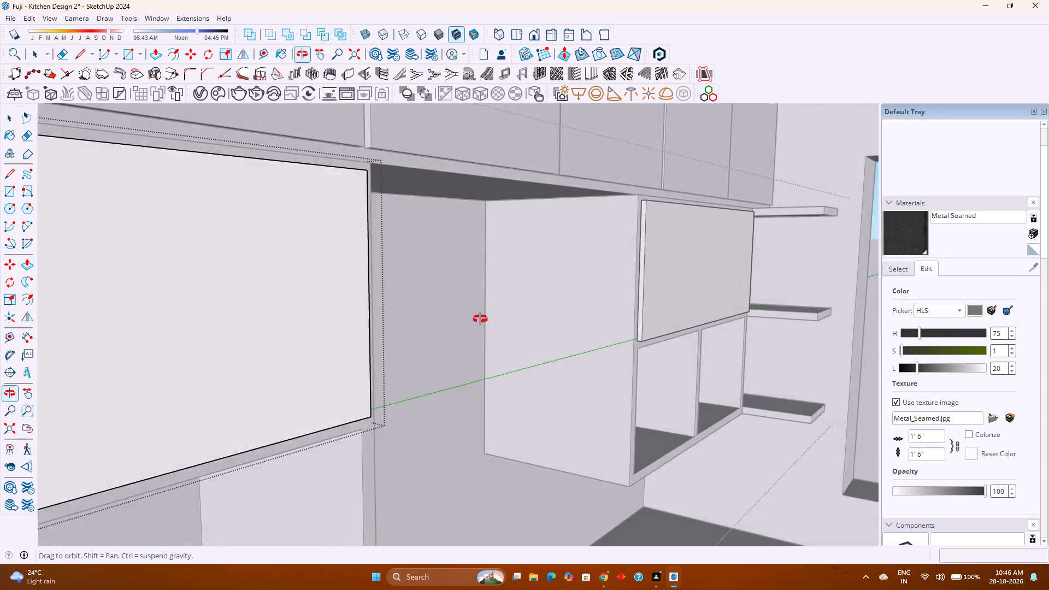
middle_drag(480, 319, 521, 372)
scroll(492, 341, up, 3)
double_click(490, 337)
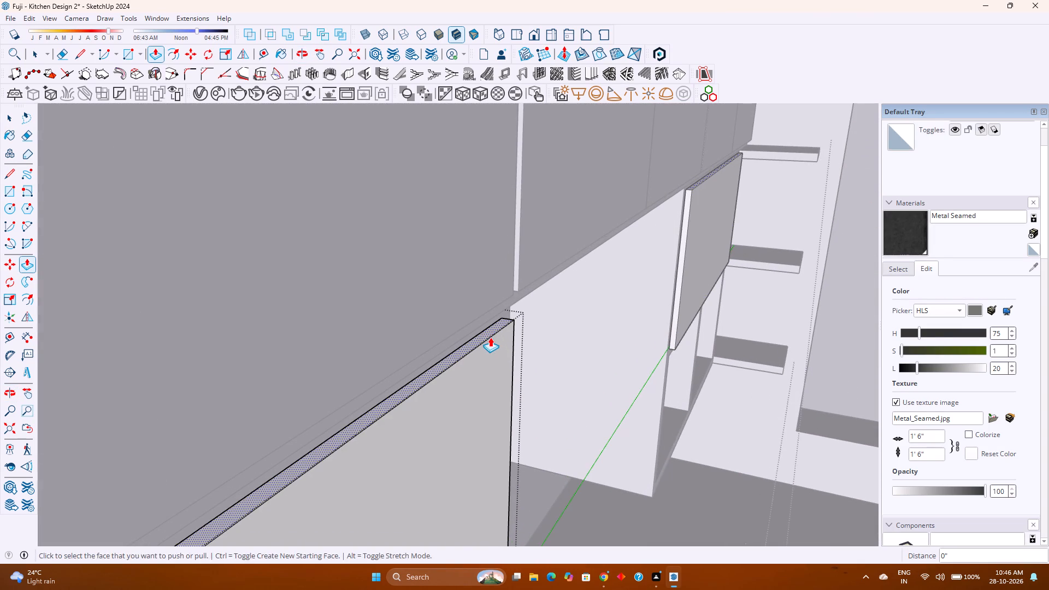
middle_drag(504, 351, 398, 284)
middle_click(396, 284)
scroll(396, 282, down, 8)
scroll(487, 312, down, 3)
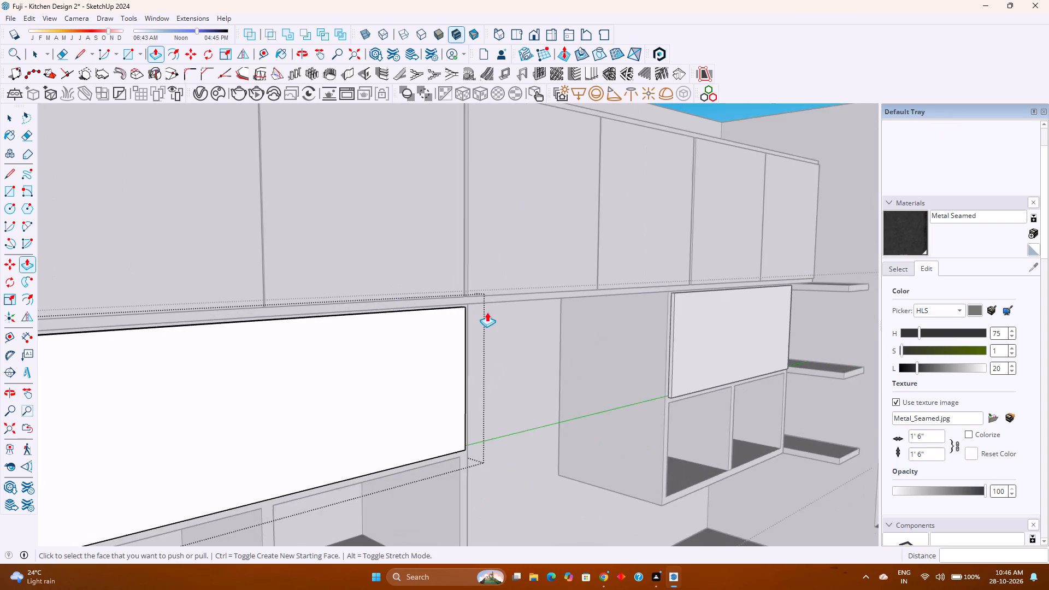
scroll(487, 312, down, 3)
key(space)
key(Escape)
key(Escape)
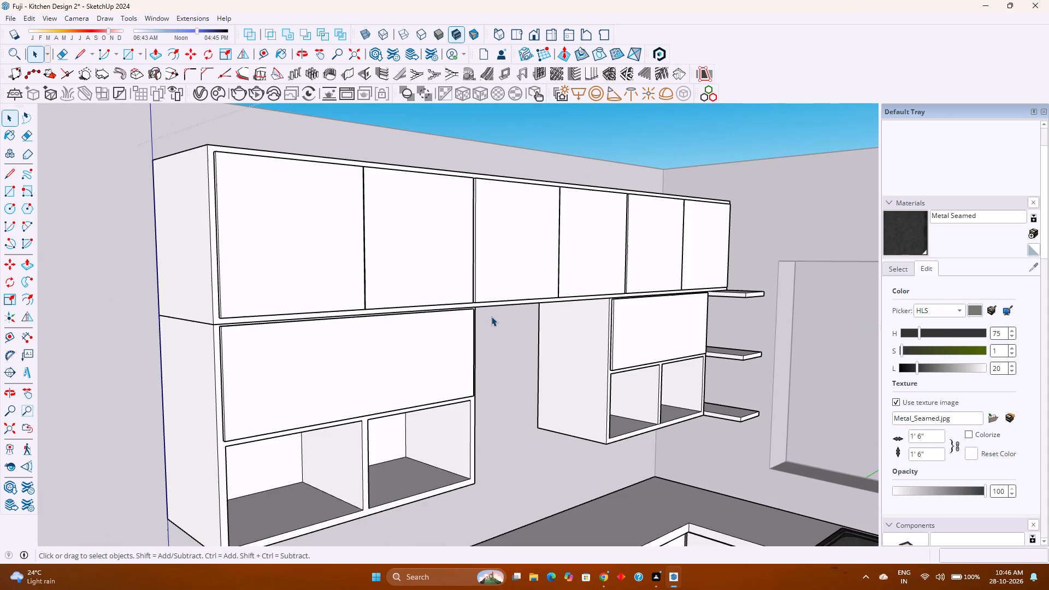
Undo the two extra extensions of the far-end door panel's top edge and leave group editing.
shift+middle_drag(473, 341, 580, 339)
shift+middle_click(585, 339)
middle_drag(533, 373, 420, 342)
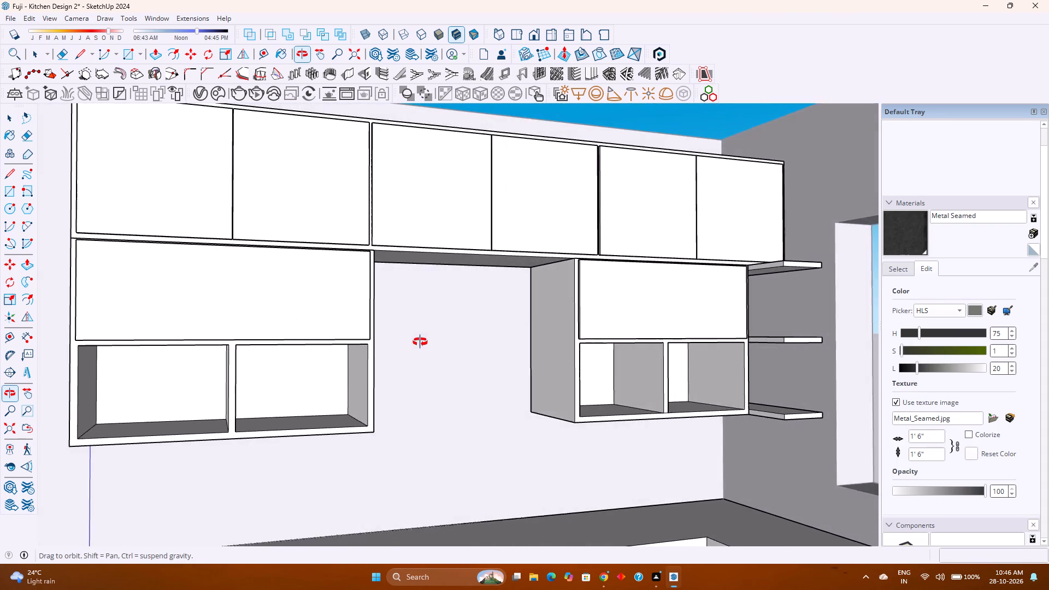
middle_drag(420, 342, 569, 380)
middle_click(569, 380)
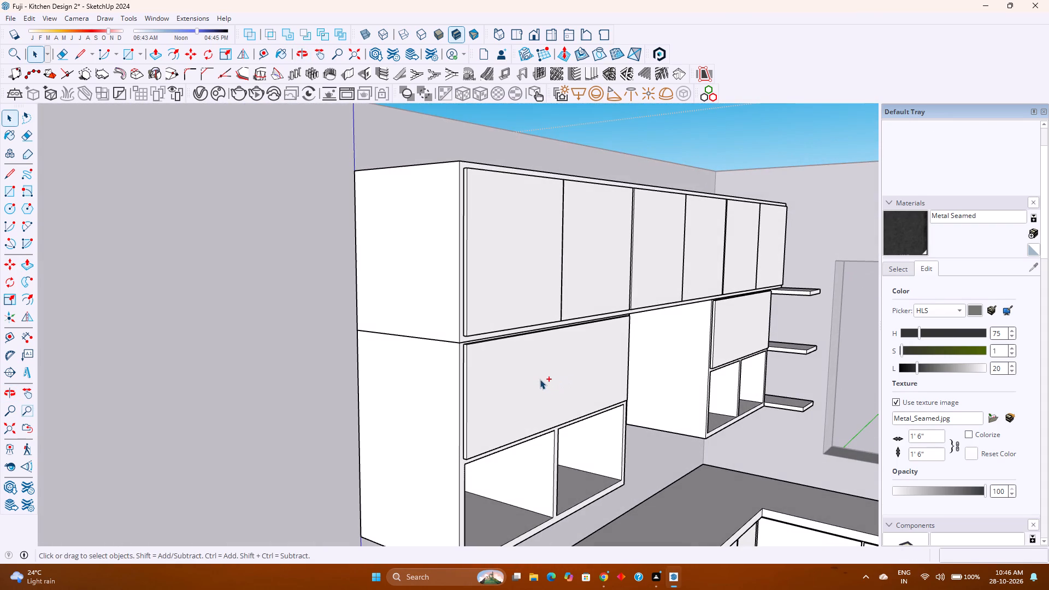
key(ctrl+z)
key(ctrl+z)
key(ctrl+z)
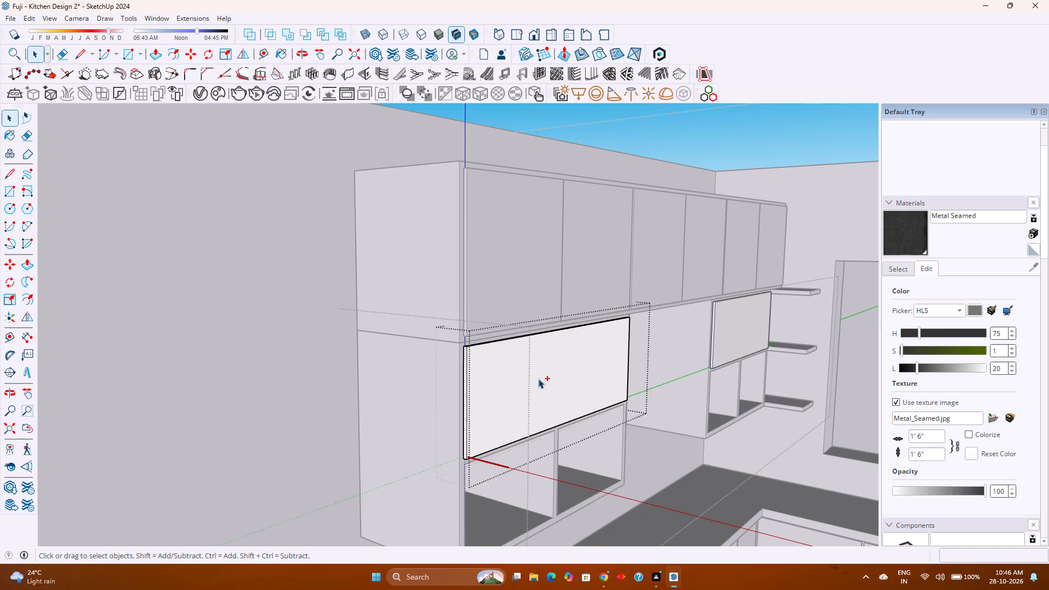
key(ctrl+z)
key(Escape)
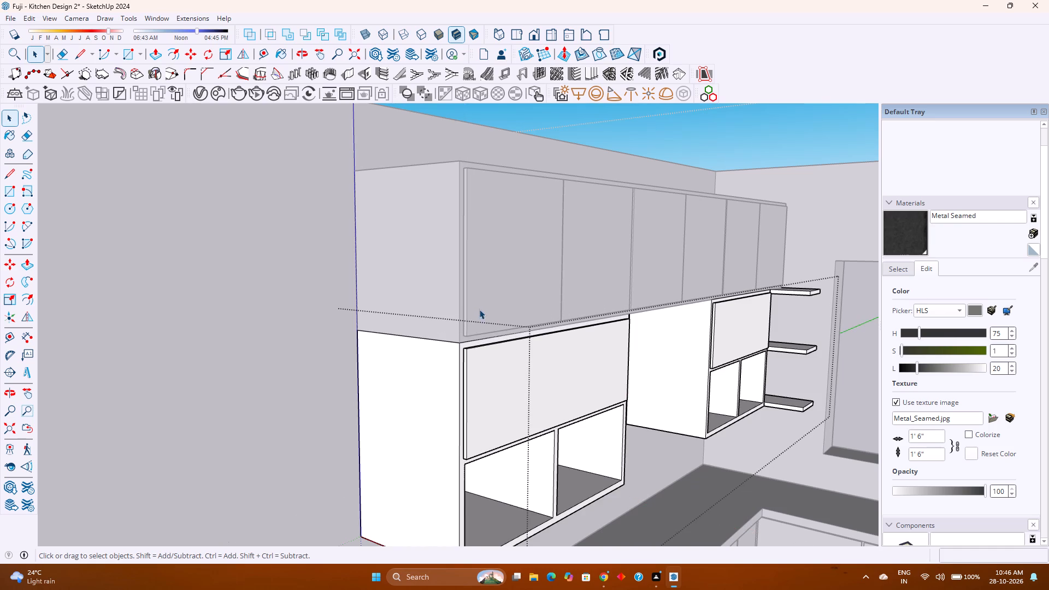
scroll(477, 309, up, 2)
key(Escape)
In the lower shelf units' group, copy the top edge of the window-side unit's gap-facing side panel 1" downward.
scroll(450, 358, up, 3)
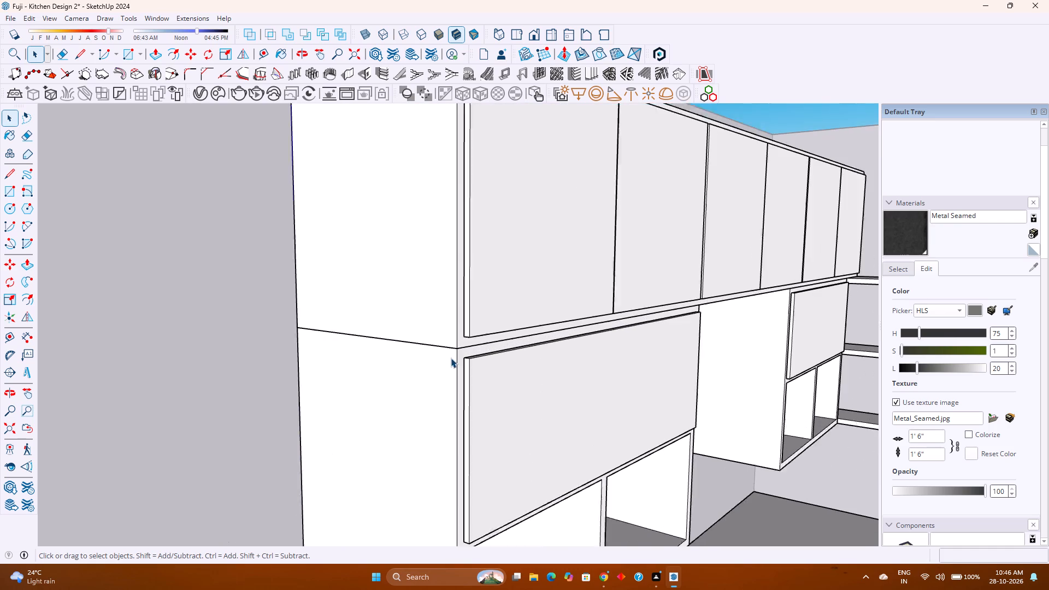
scroll(451, 358, up, 1)
middle_drag(669, 340, 410, 287)
middle_click(410, 287)
shift+middle_drag(569, 321, 360, 301)
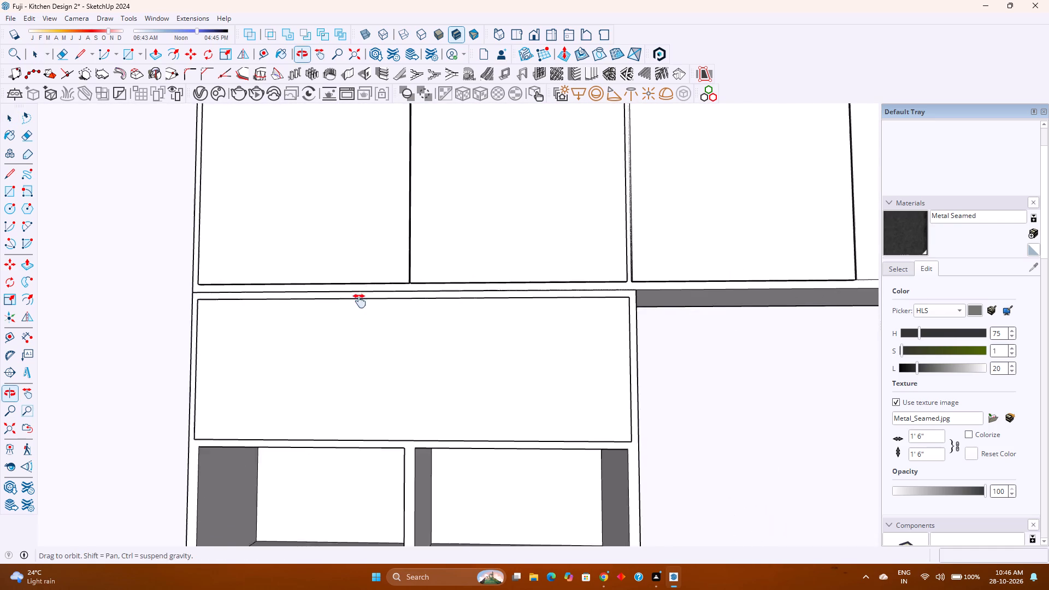
shift+middle_drag(360, 301, 280, 301)
shift+middle_click(280, 301)
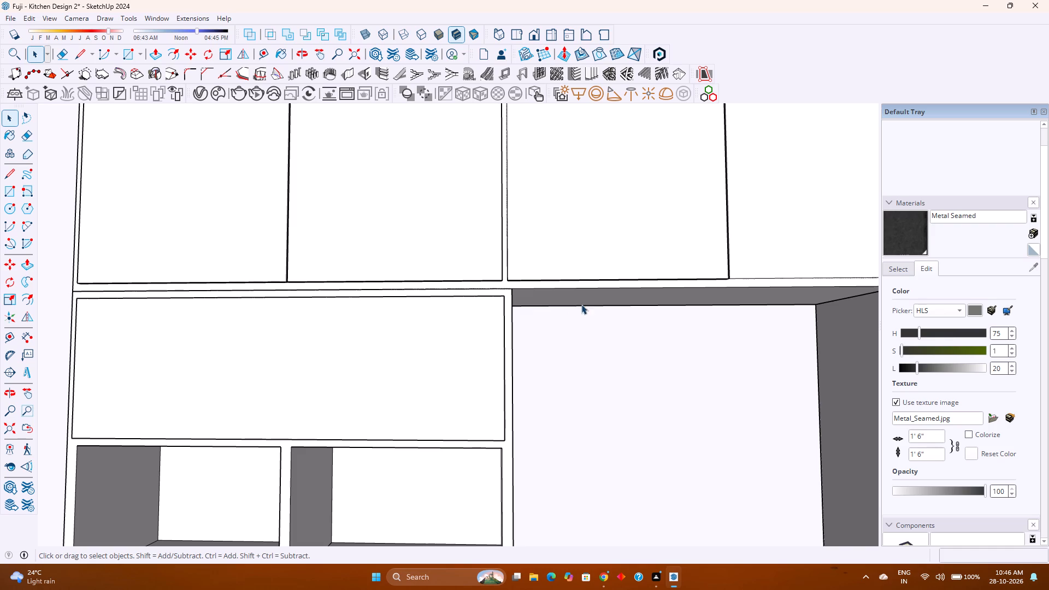
shift+middle_drag(636, 318, 447, 300)
shift+middle_click(447, 300)
middle_drag(479, 303, 638, 318)
middle_click(638, 318)
double_click(652, 306)
scroll(676, 300, up, 2)
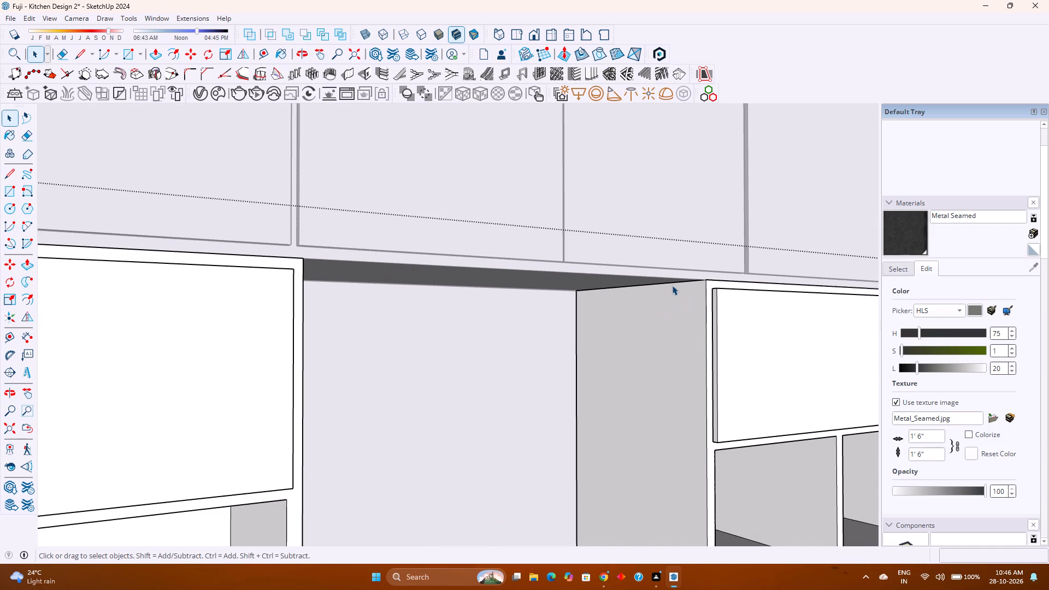
click(672, 285)
click(672, 284)
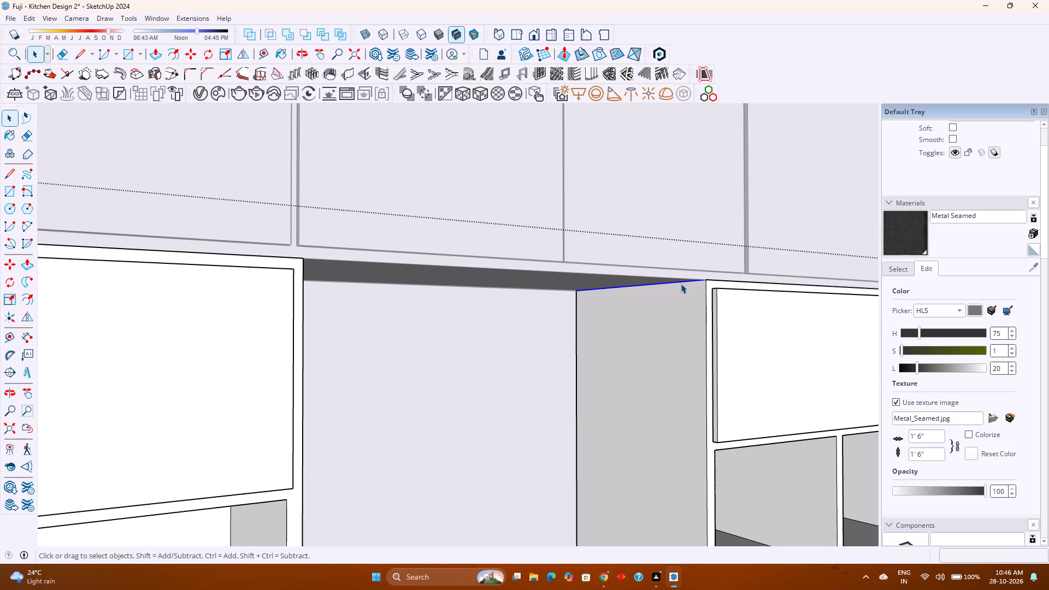
key(m)
click(708, 281)
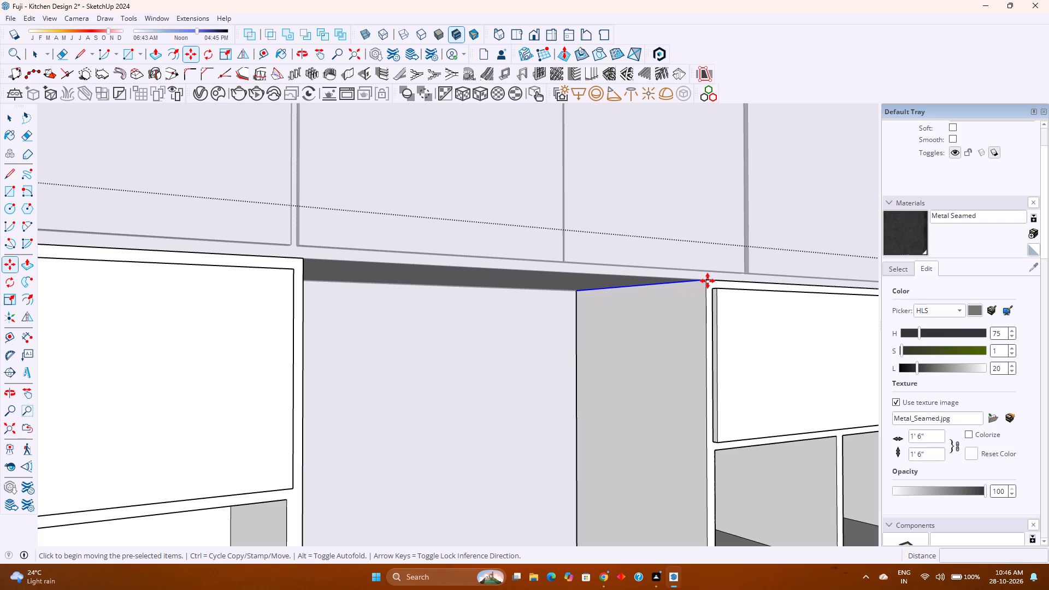
key(1)
key(Return)
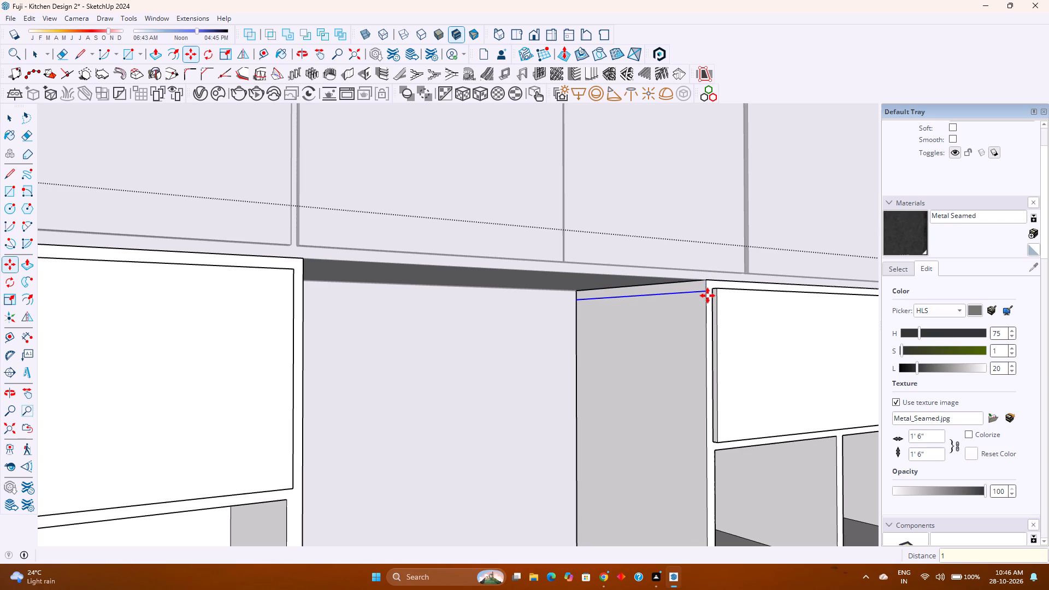
Push/Pull the 1" strip face 3' across the gap to meet the far-end shelf unit.
key(p)
click(692, 288)
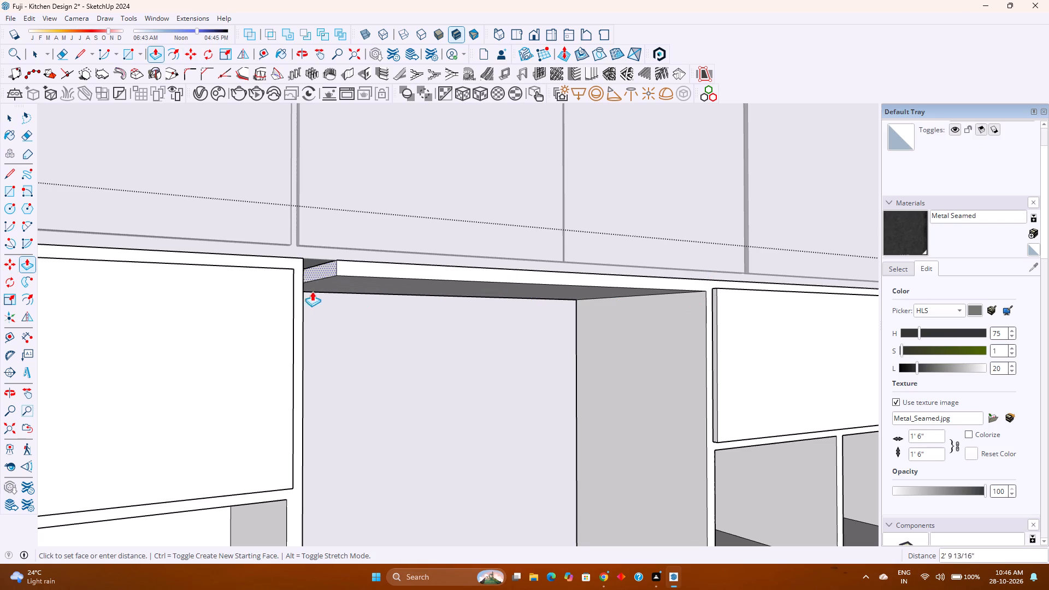
middle_drag(316, 274, 305, 274)
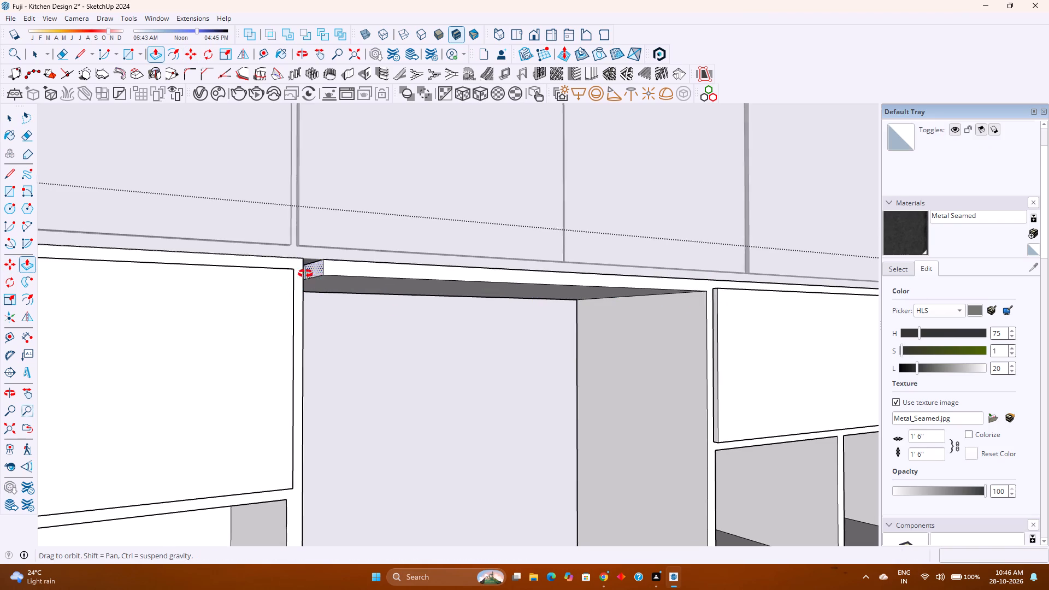
middle_drag(305, 274, 243, 292)
click(296, 304)
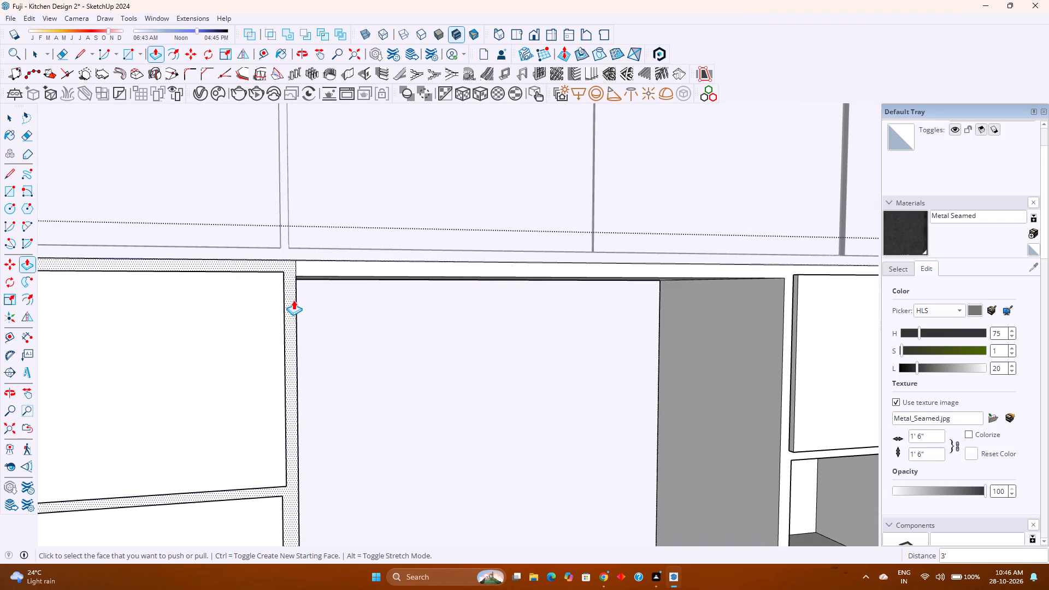
Erase the seam edge where the new top board meets the far-end unit's front frame, and close the group.
key(e)
click(297, 269)
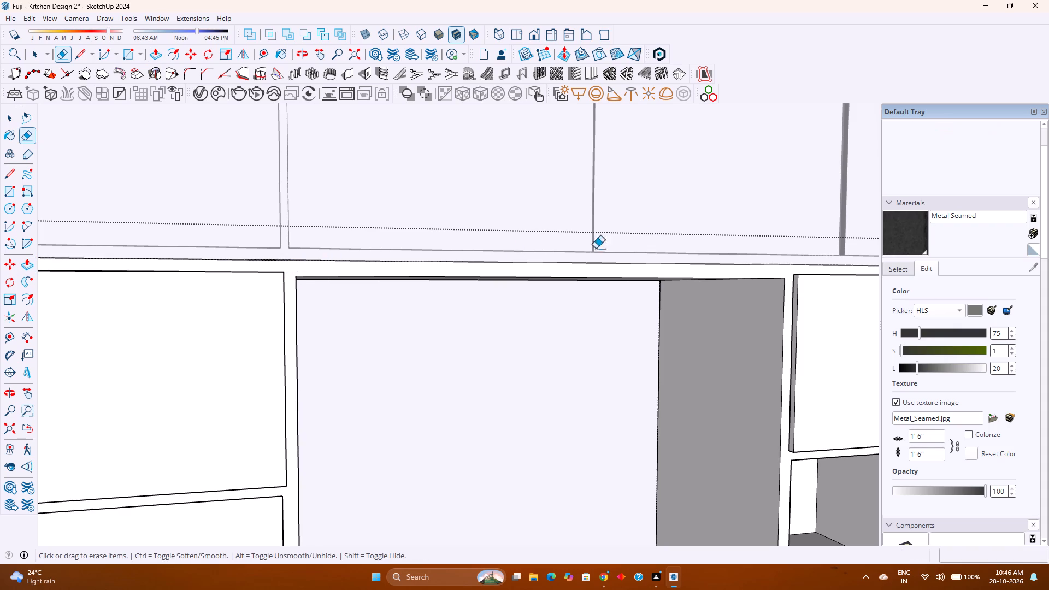
key(space)
scroll(514, 322, down, 3)
key(Escape)
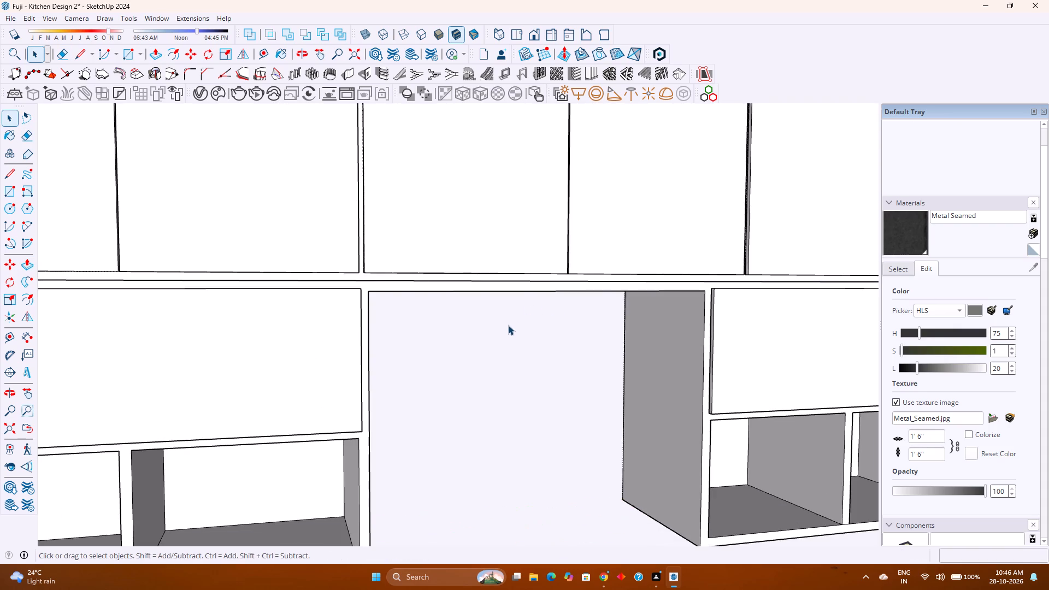
scroll(508, 325, down, 1)
Inside the upper cabinet group, select all instances of the door panel component and hide them.
shift+middle_drag(298, 317, 435, 352)
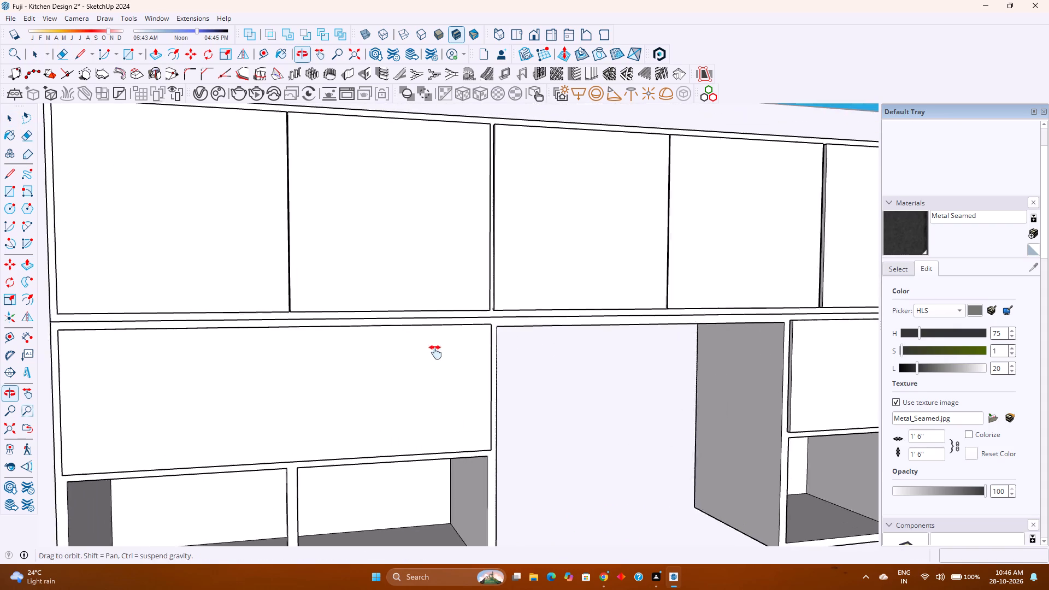
shift+middle_drag(435, 352, 447, 353)
shift+middle_click(447, 353)
scroll(445, 352, down, 3)
middle_drag(181, 350, 254, 355)
double_click(226, 317)
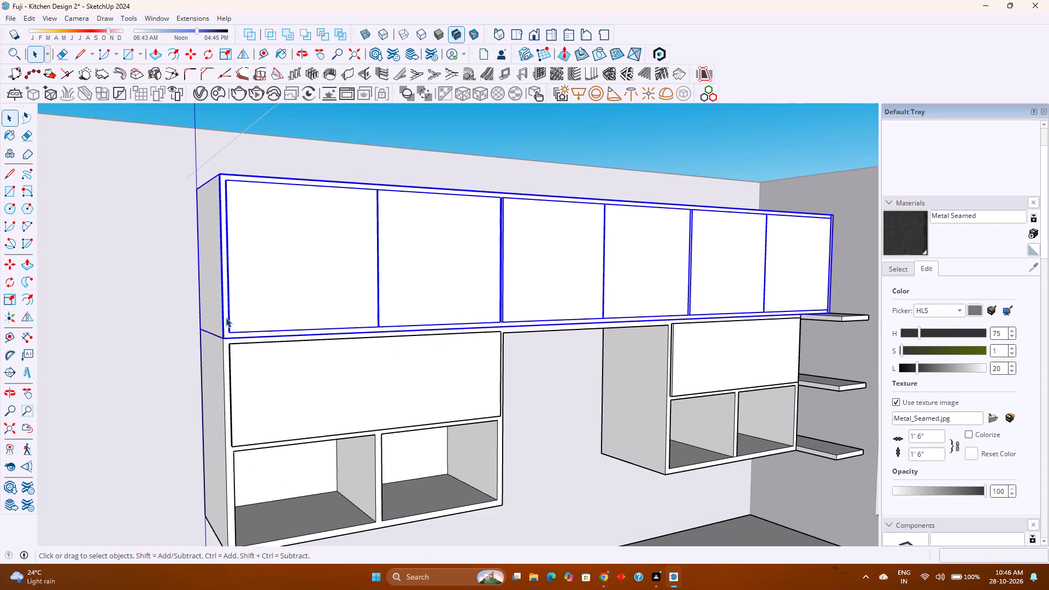
scroll(226, 317, up, 4)
click(260, 315)
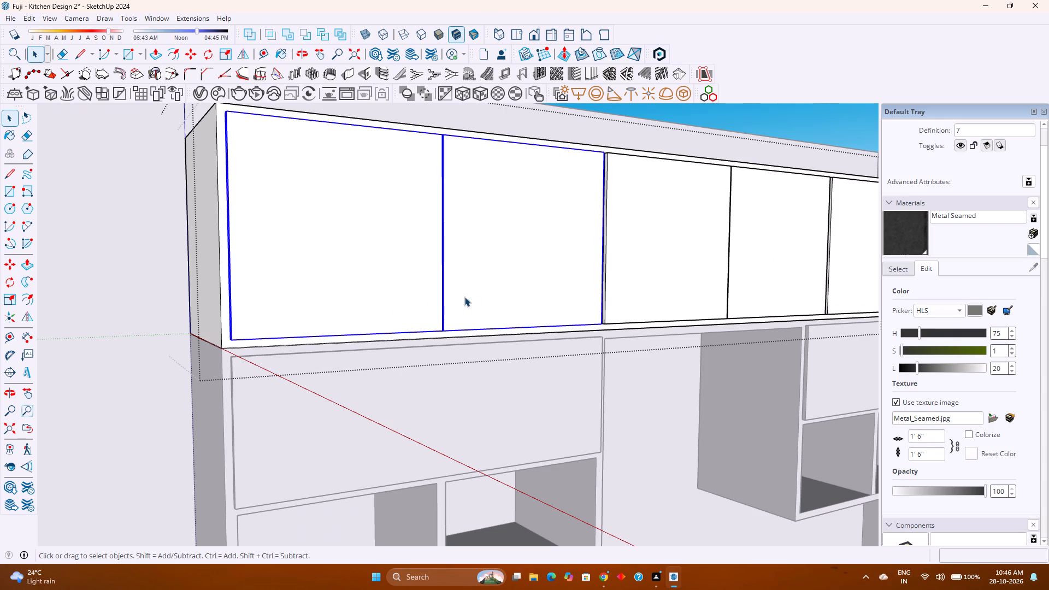
right_click(464, 296)
click(600, 117)
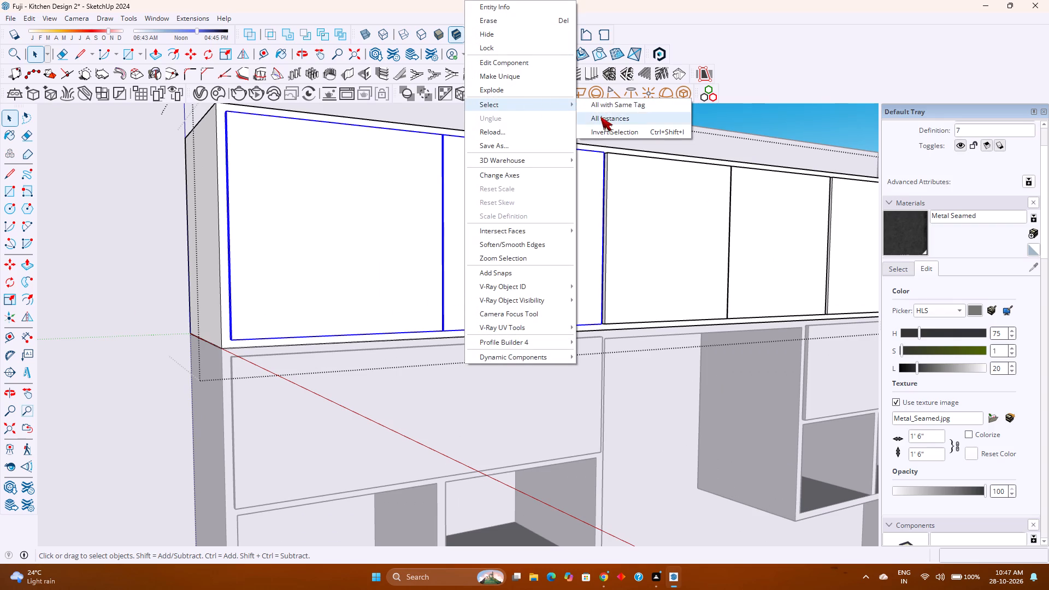
right_click(486, 221)
click(530, 257)
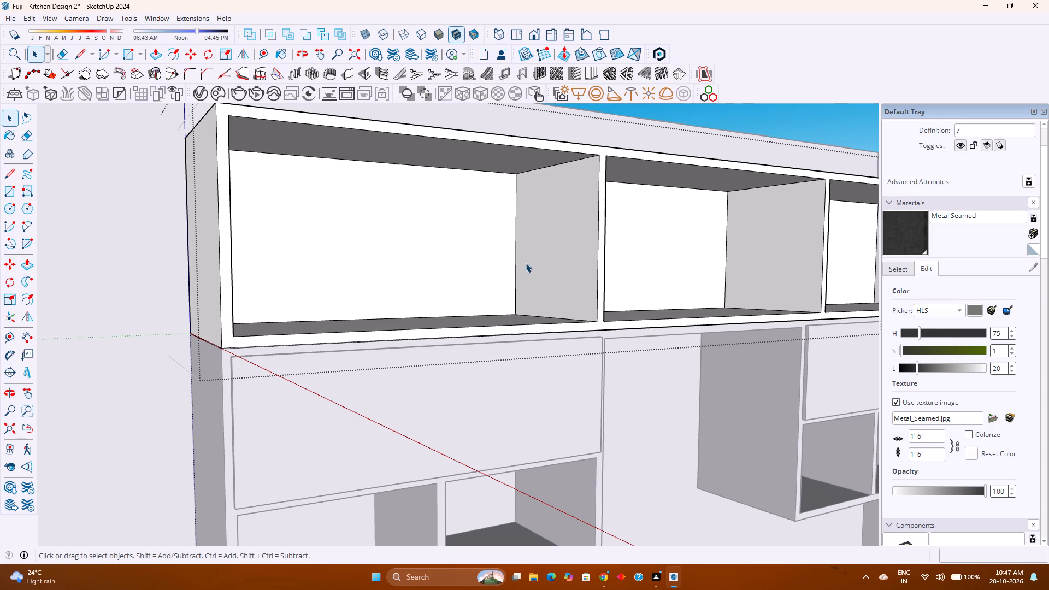
Push the floor faces of the upper cabinet's three compartments down to its underside to remove the bottom board.
shift+middle_drag(524, 331, 485, 299)
shift+middle_click(485, 299)
middle_click(490, 300)
middle_drag(492, 304, 490, 343)
middle_click(490, 343)
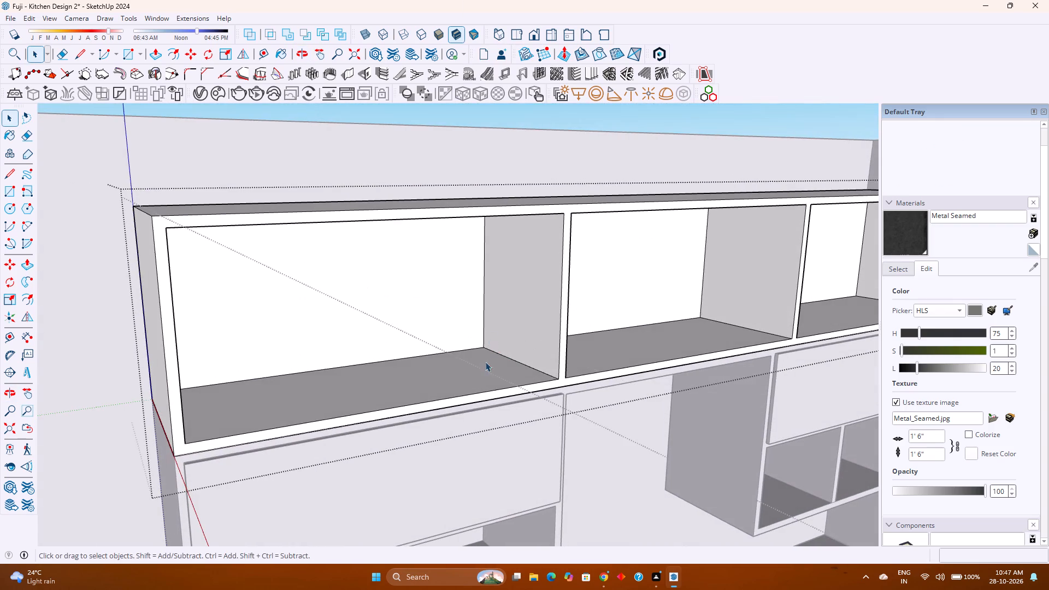
shift+middle_drag(479, 369, 472, 340)
key(p)
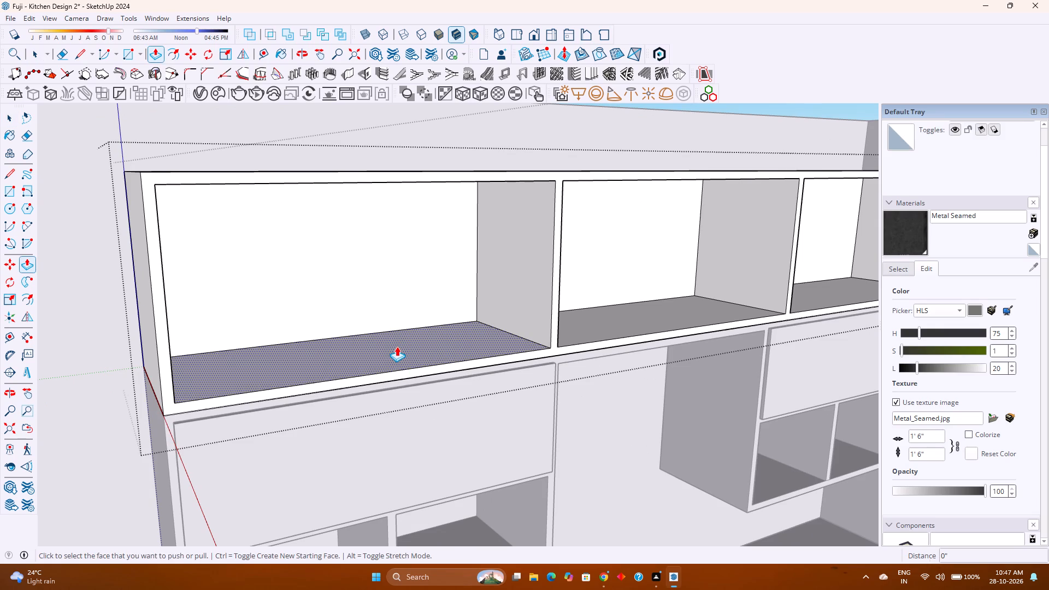
click(397, 346)
click(399, 356)
double_click(625, 324)
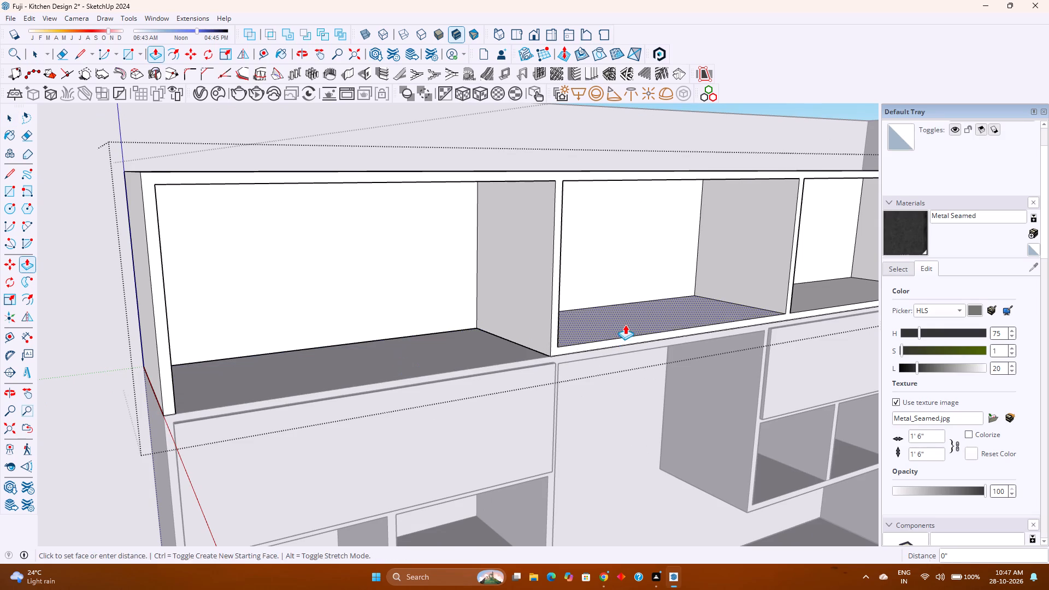
shift+middle_drag(646, 344, 335, 394)
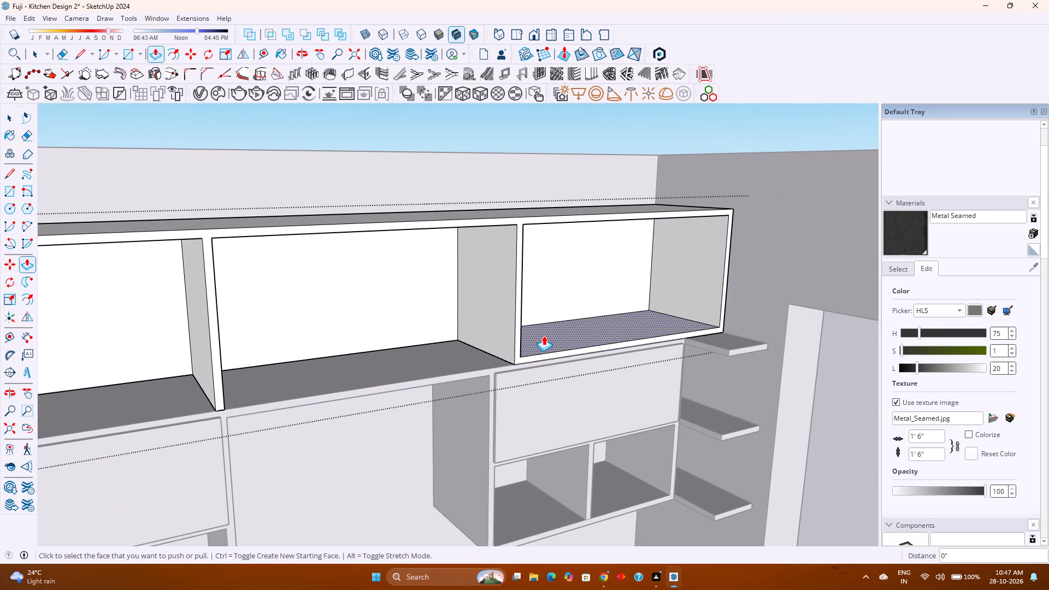
double_click(544, 335)
shift+middle_drag(571, 350, 651, 321)
scroll(658, 318, down, 2)
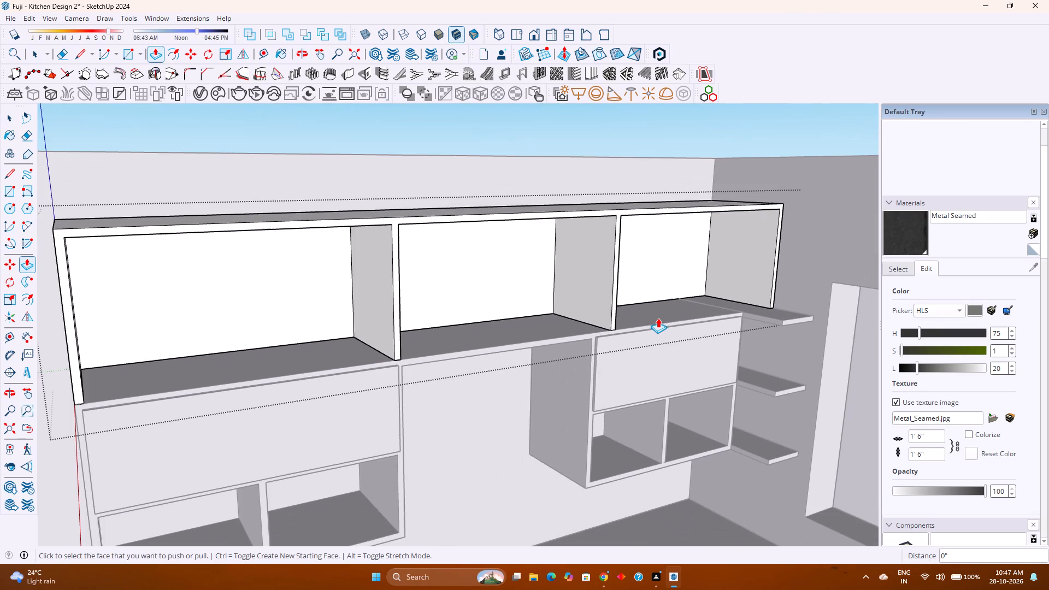
shift+middle_drag(294, 381, 390, 372)
shift+middle_click(390, 372)
middle_drag(181, 400, 251, 341)
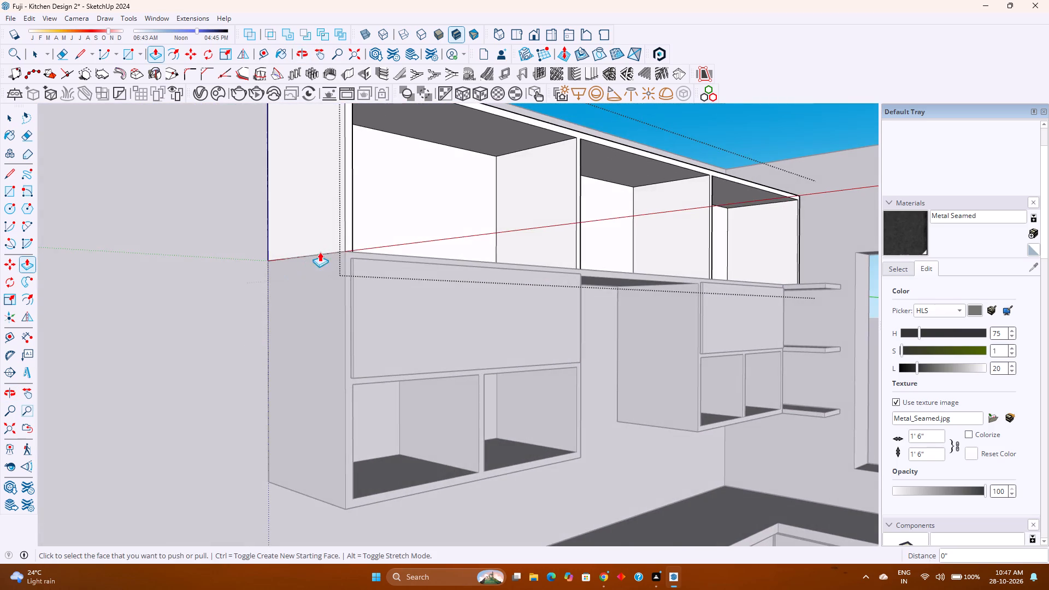
Unhide the last hidden door panels of the upper cabinet.
scroll(333, 246, up, 13)
shift+middle_drag(327, 299, 334, 358)
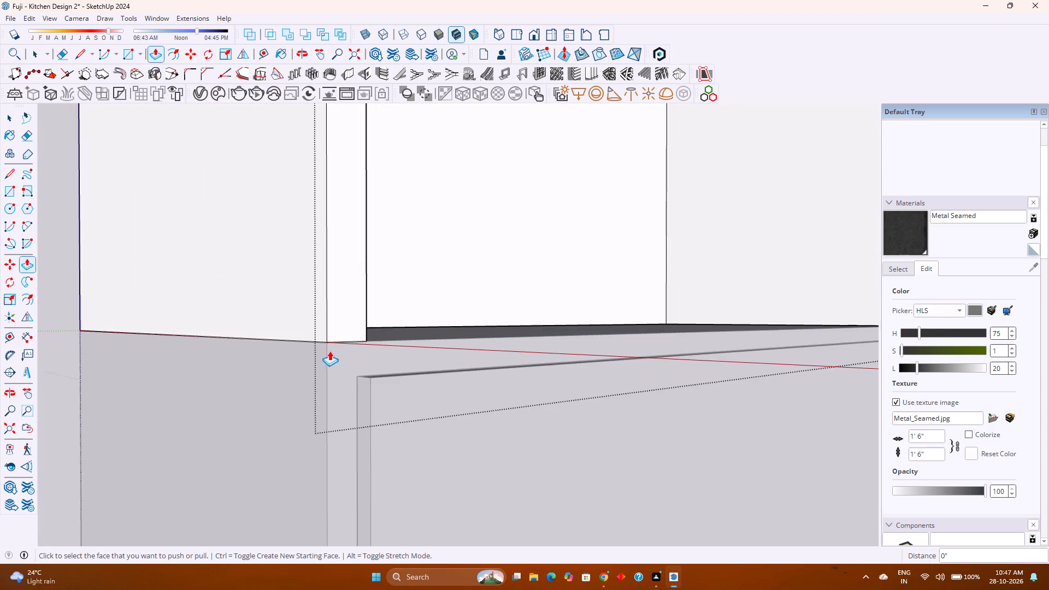
scroll(329, 351, up, 6)
middle_drag(329, 351, 332, 316)
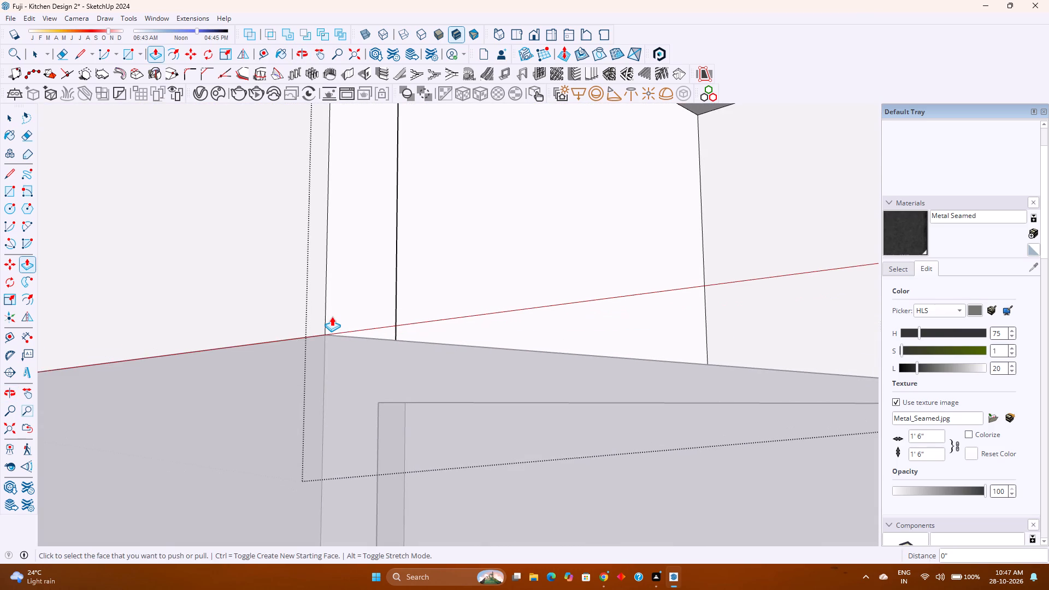
key(space)
scroll(332, 315, down, 4)
shift+middle_drag(353, 306, 332, 376)
shift+middle_click(332, 376)
scroll(332, 376, down, 4)
scroll(382, 353, down, 3)
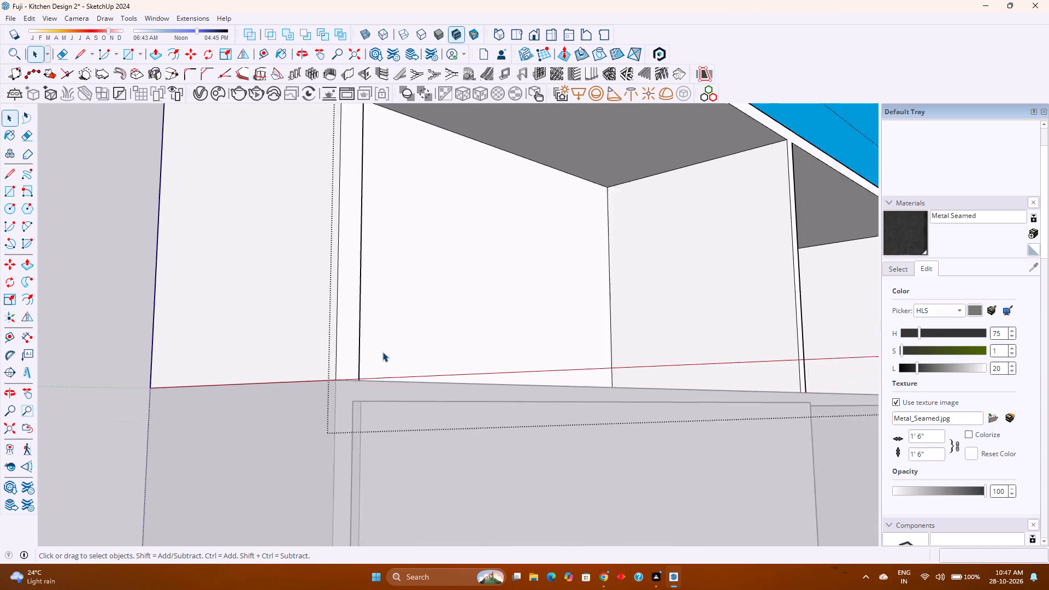
scroll(384, 350, down, 1)
middle_drag(384, 350, 262, 398)
middle_click(262, 399)
scroll(268, 394, down, 4)
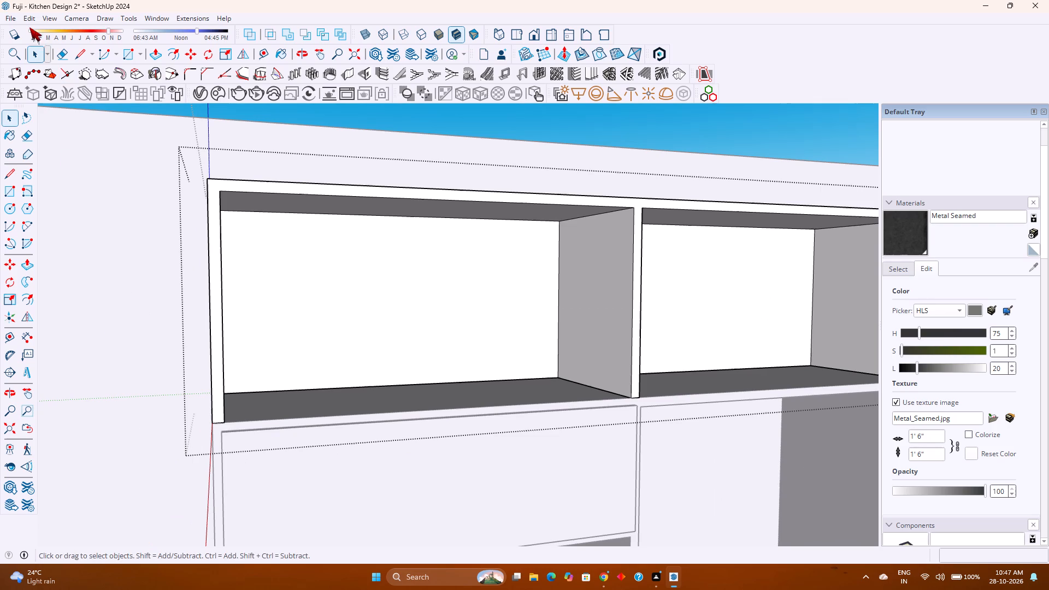
click(30, 20)
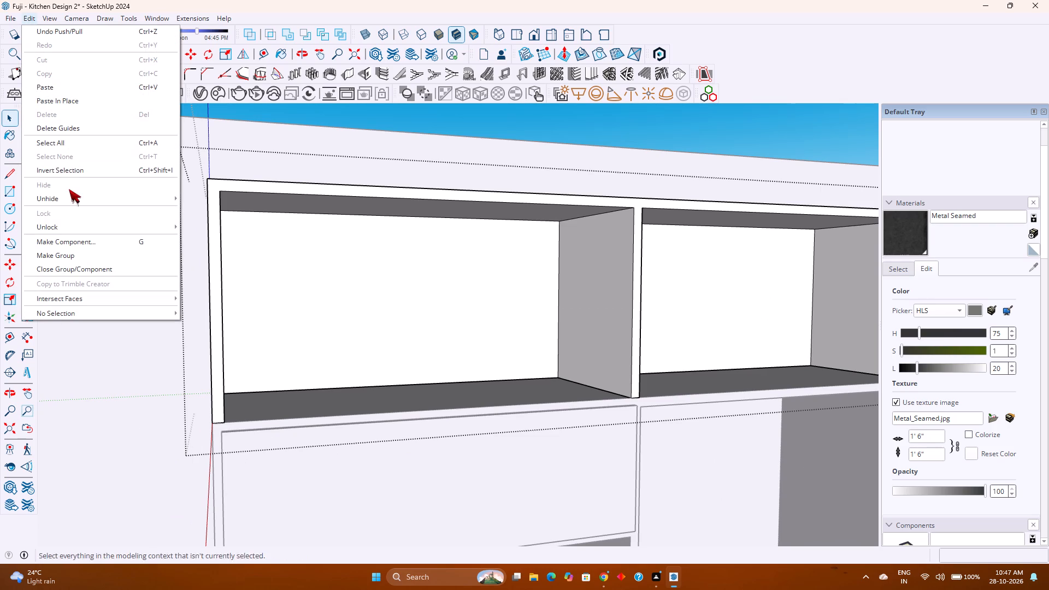
click(195, 213)
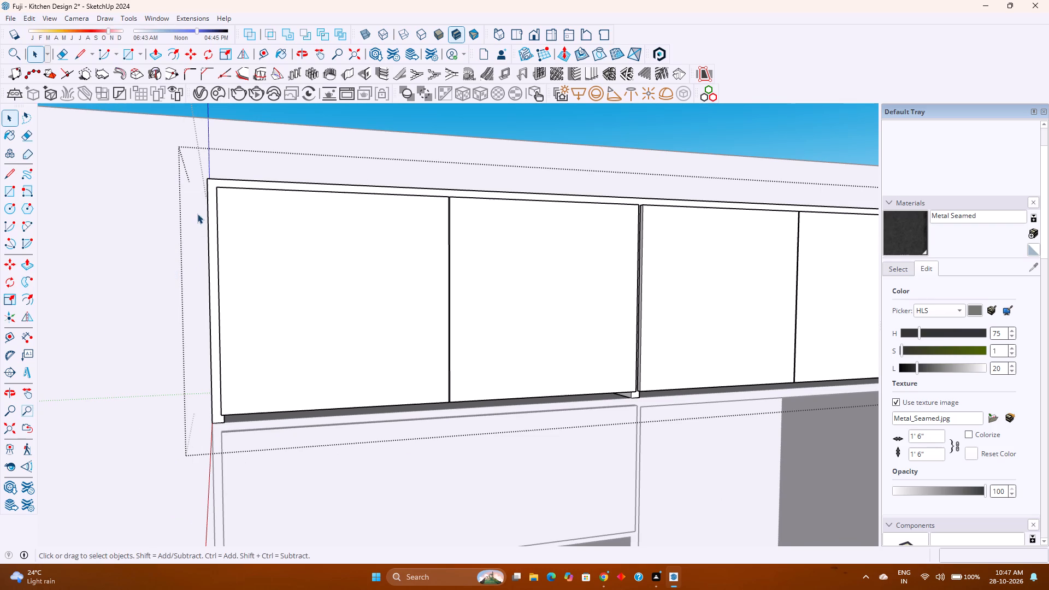
Open the upper cabinet's first door-pair component and Push/Pull the first door panel's bottom face 3/4" down.
middle_drag(265, 353, 384, 297)
middle_click(384, 297)
scroll(204, 417, up, 3)
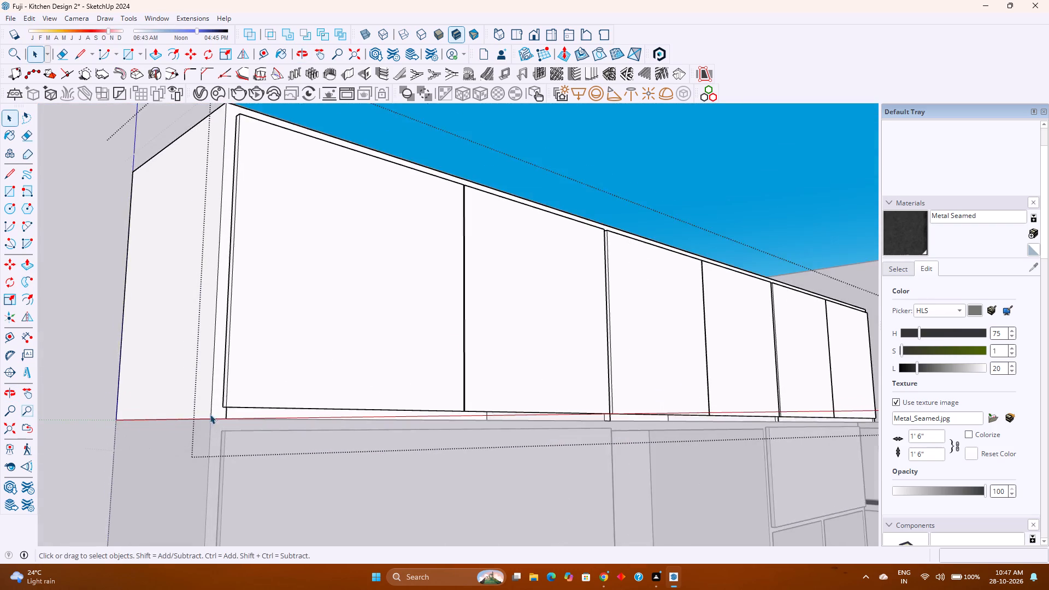
scroll(210, 414, up, 8)
middle_drag(212, 412, 255, 362)
middle_click(255, 362)
scroll(249, 397, up, 3)
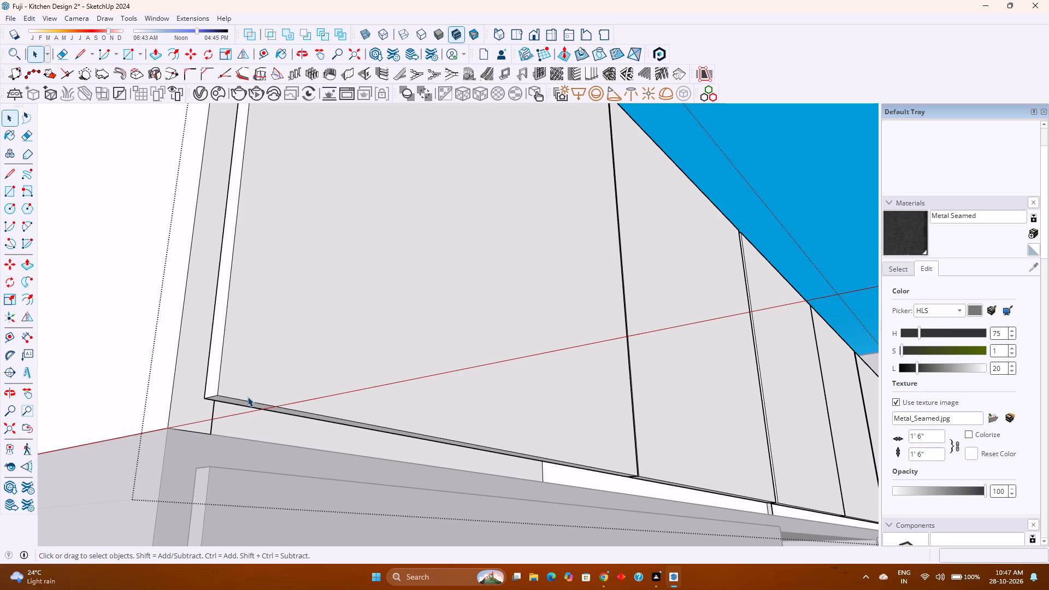
double_click(247, 396)
click(241, 401)
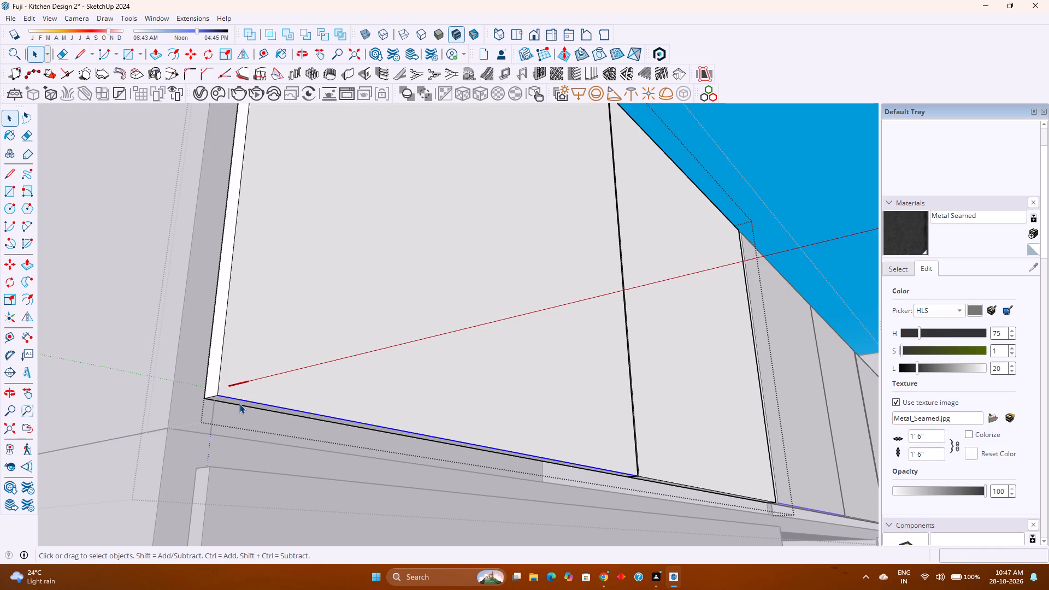
click(239, 404)
scroll(239, 404, up, 6)
middle_drag(243, 398, 266, 381)
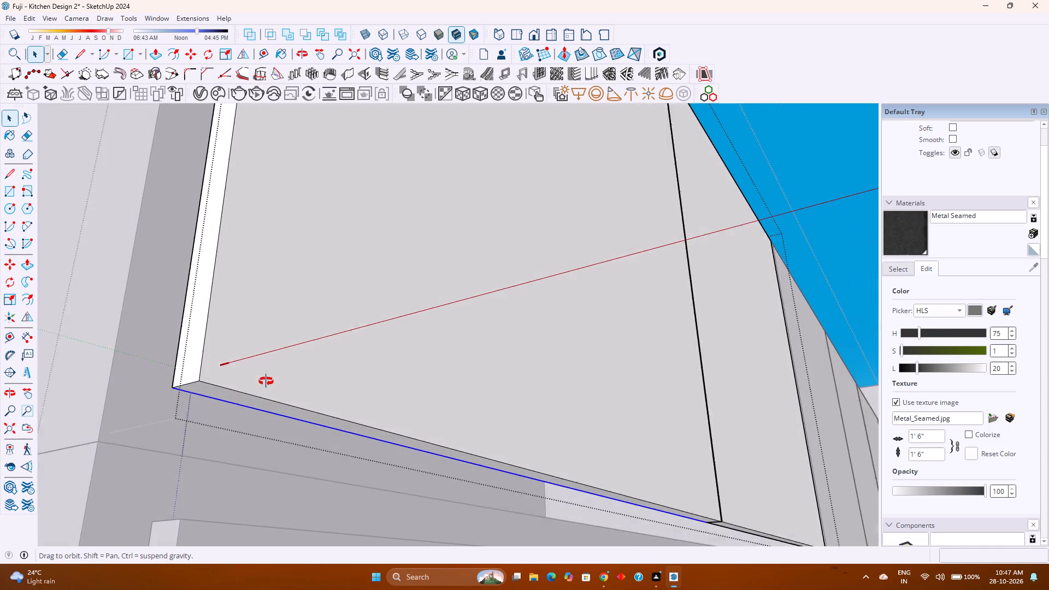
middle_drag(266, 381, 269, 378)
click(234, 397)
key(p)
click(234, 397)
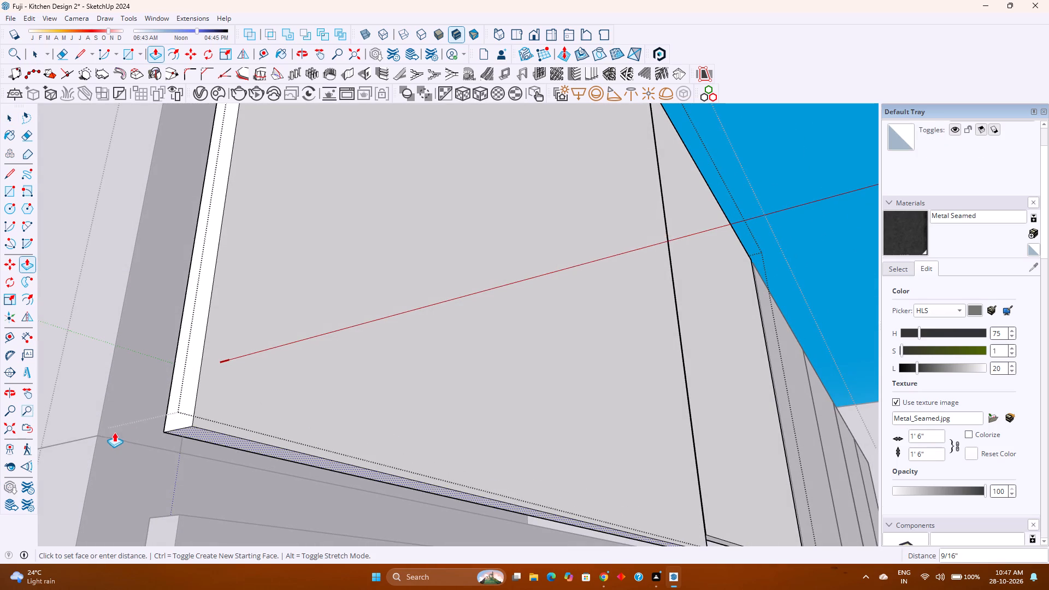
click(96, 434)
Repeat the same downward Push/Pull on the bottom face of the second door panel in the pair.
scroll(98, 431, down, 3)
shift+middle_drag(245, 452, 146, 315)
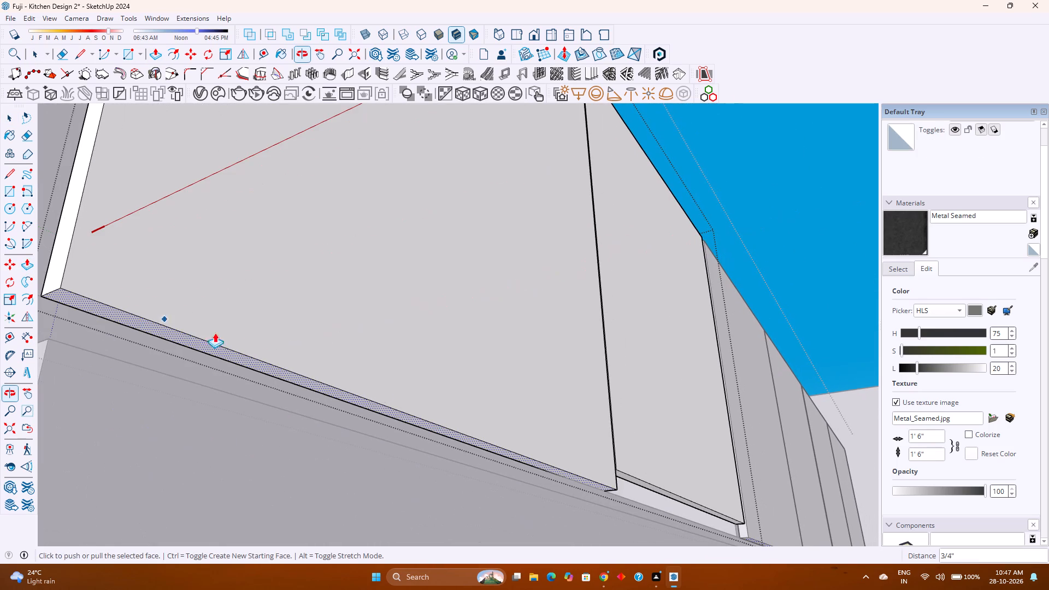
scroll(632, 481, up, 7)
key(Escape)
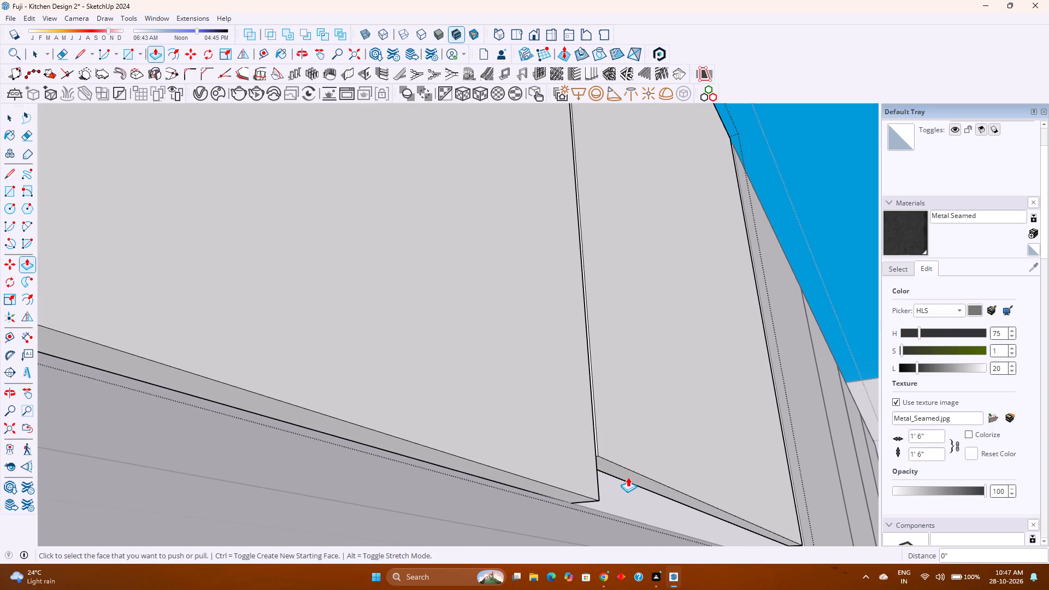
double_click(628, 471)
scroll(591, 461, down, 5)
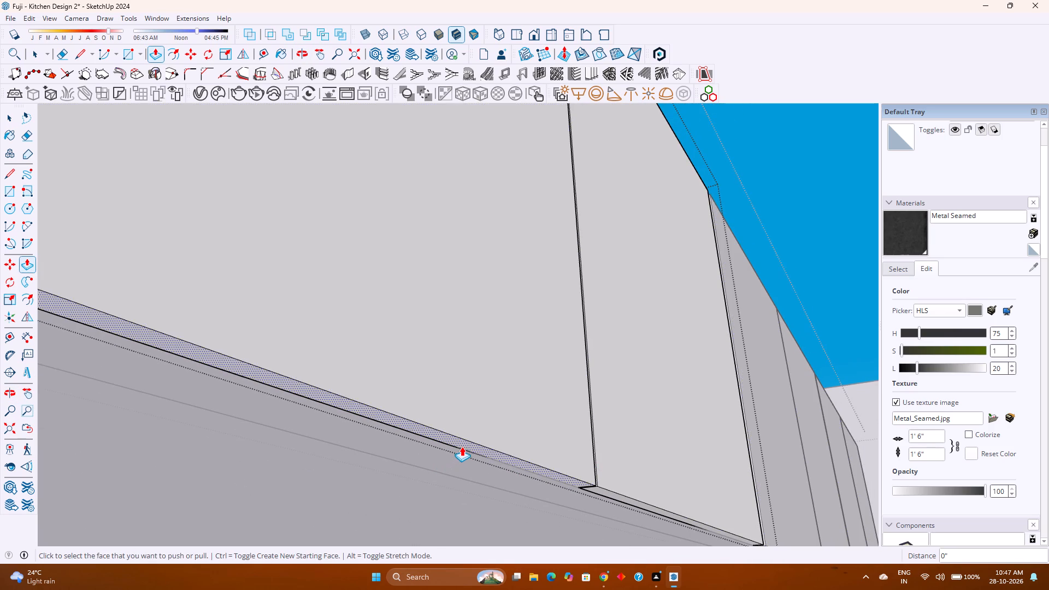
Push/Pull the bottom faces of both door panels a further 0.25" down, and close the door component and the upper cabinet group.
click(462, 445)
text(0.25)
key(Return)
double_click(606, 494)
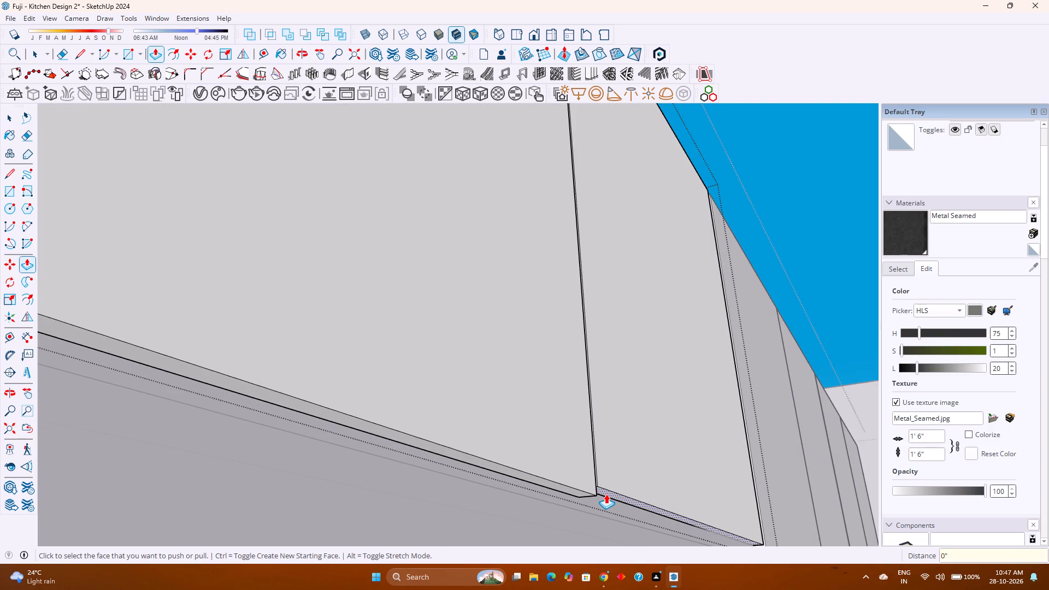
key(space)
key(Escape)
scroll(576, 462, down, 10)
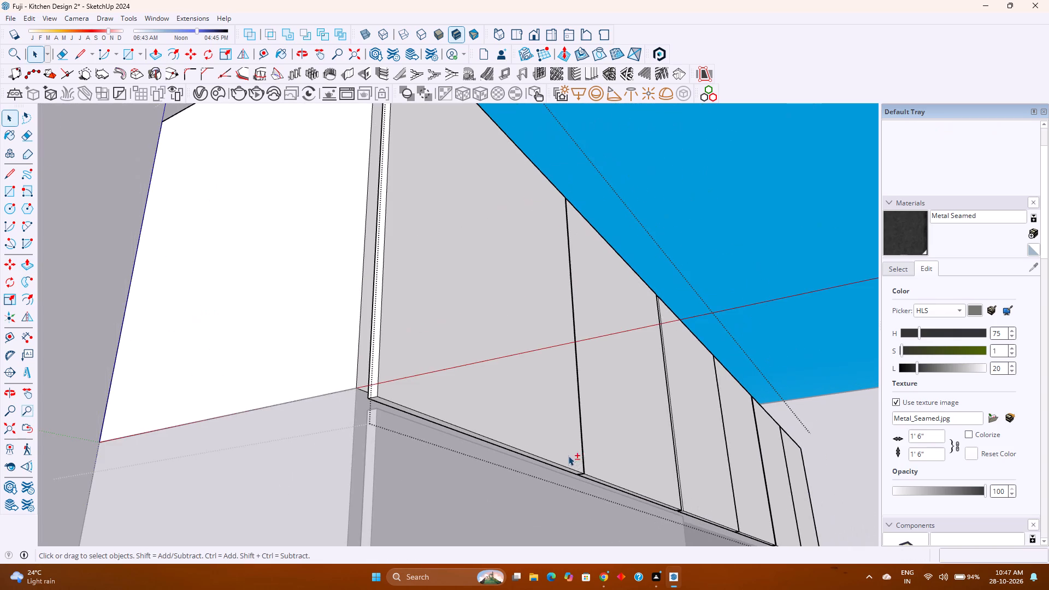
scroll(599, 385, down, 3)
shift+middle_drag(543, 404, 553, 383)
middle_drag(555, 381, 421, 457)
middle_click(420, 458)
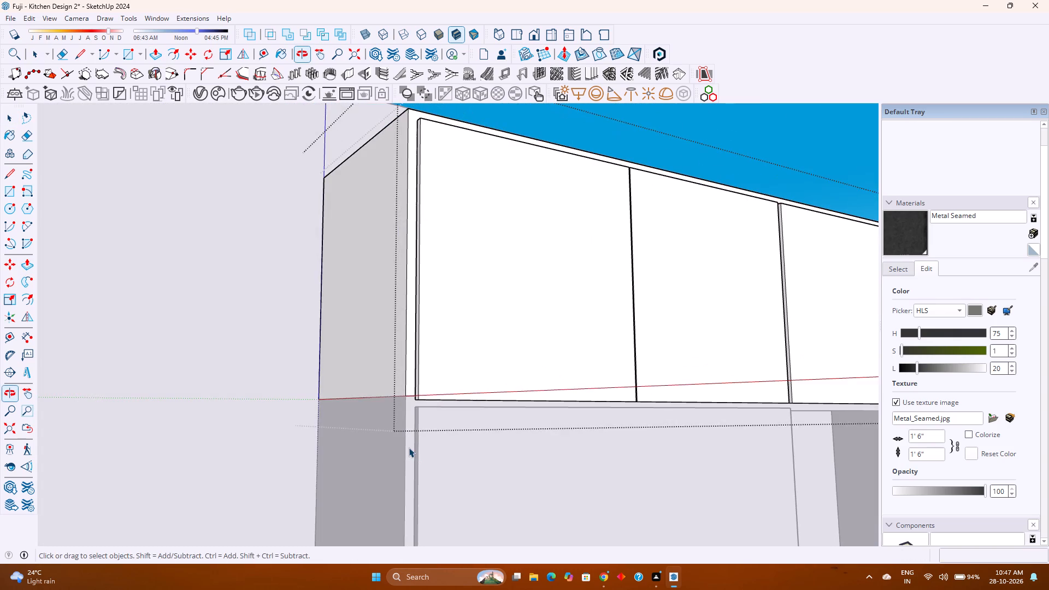
key(Escape)
Examine the lengthened upper doors along the whole run and how they meet the lower shelf units.
scroll(408, 445, down, 3)
shift+scroll(525, 436, down, 1)
shift+middle_drag(519, 435, 367, 406)
shift+middle_click(367, 406)
scroll(366, 404, down, 2)
middle_drag(561, 416, 379, 447)
middle_click(379, 447)
shift+middle_drag(379, 447, 427, 399)
shift+middle_click(428, 397)
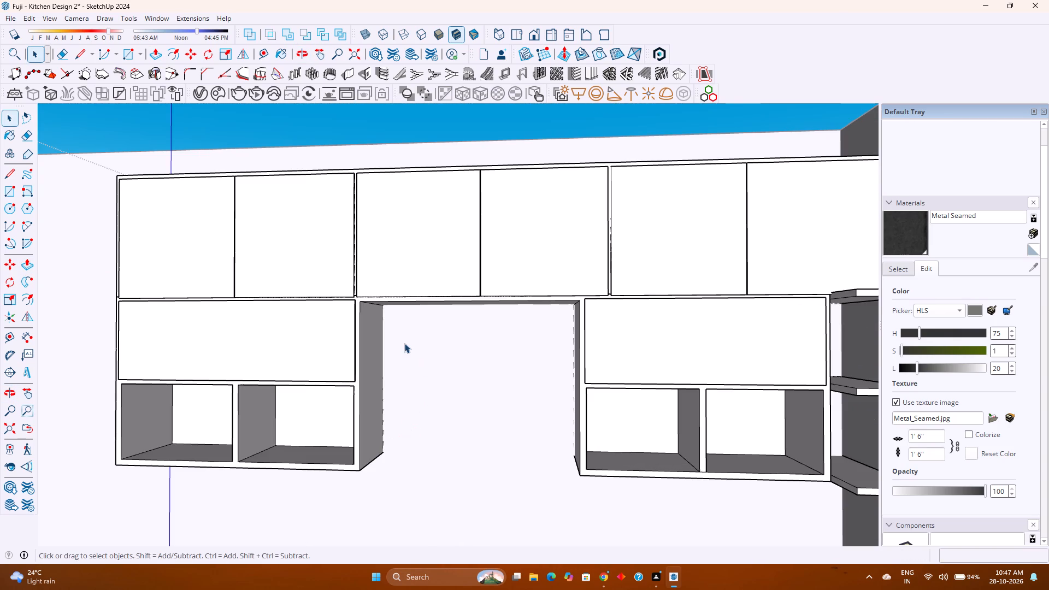
middle_drag(391, 343, 551, 310)
middle_click(551, 310)
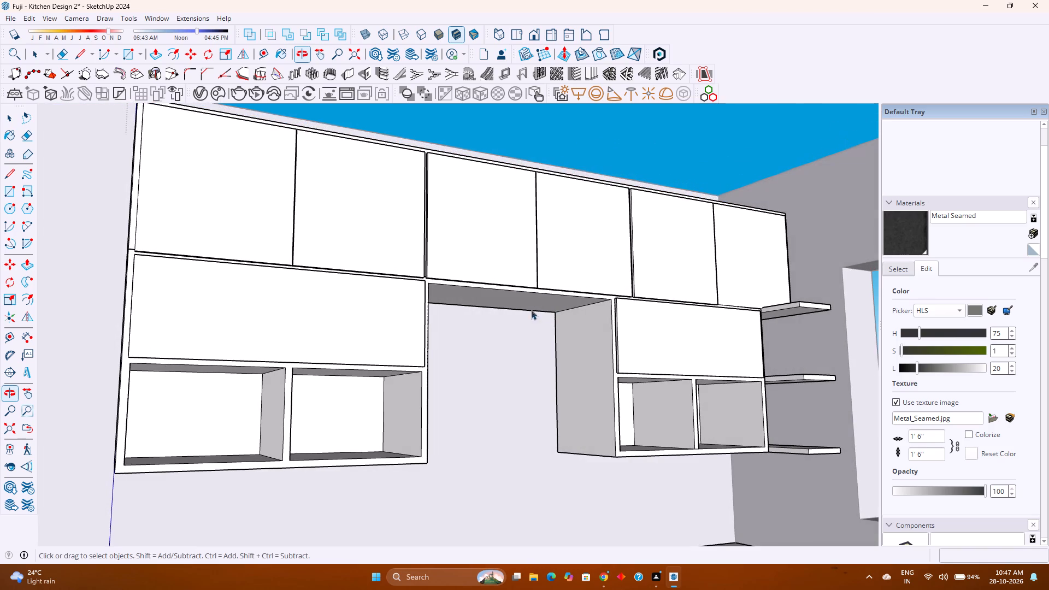
Save the kitchen model.
key(ctrl+s)
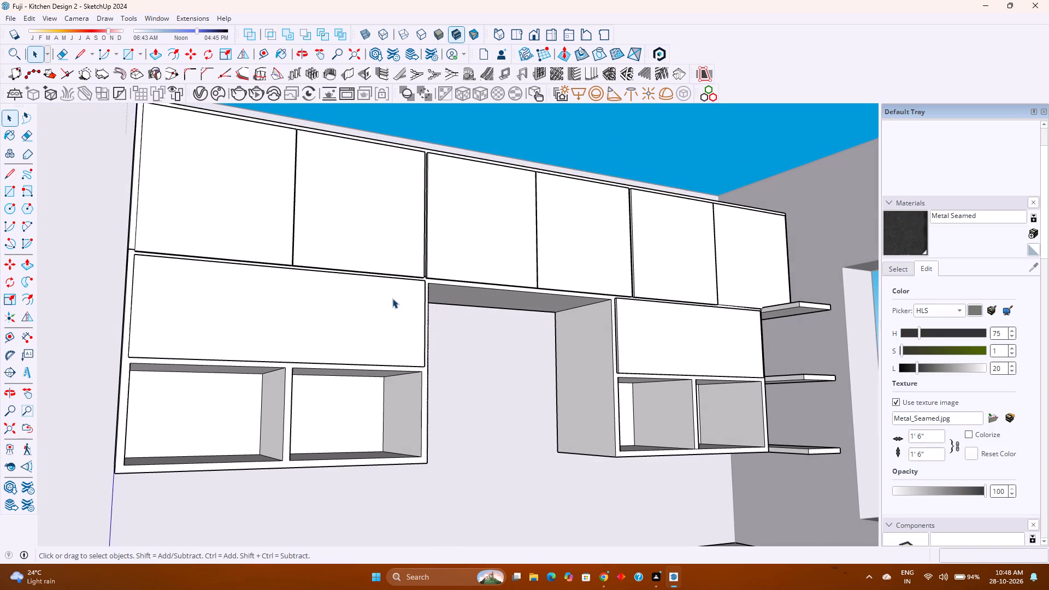
Examine the upper cabinets' top board and door fronts from several angles, and close the kitchen group.
scroll(392, 298, down, 2)
middle_drag(391, 296, 472, 386)
middle_click(472, 386)
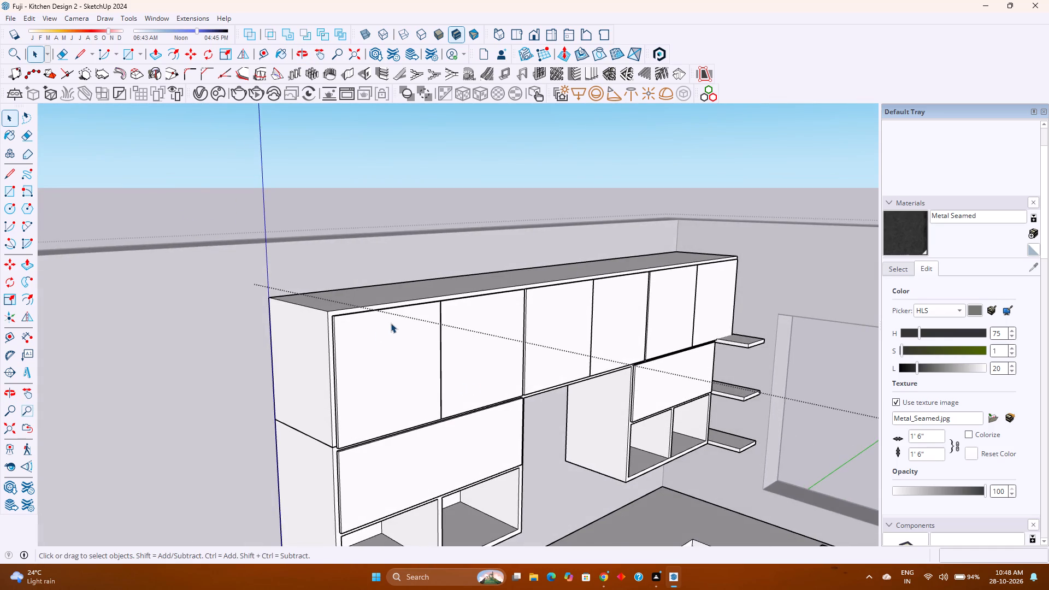
scroll(395, 321, up, 7)
scroll(344, 315, up, 4)
middle_drag(341, 315, 284, 338)
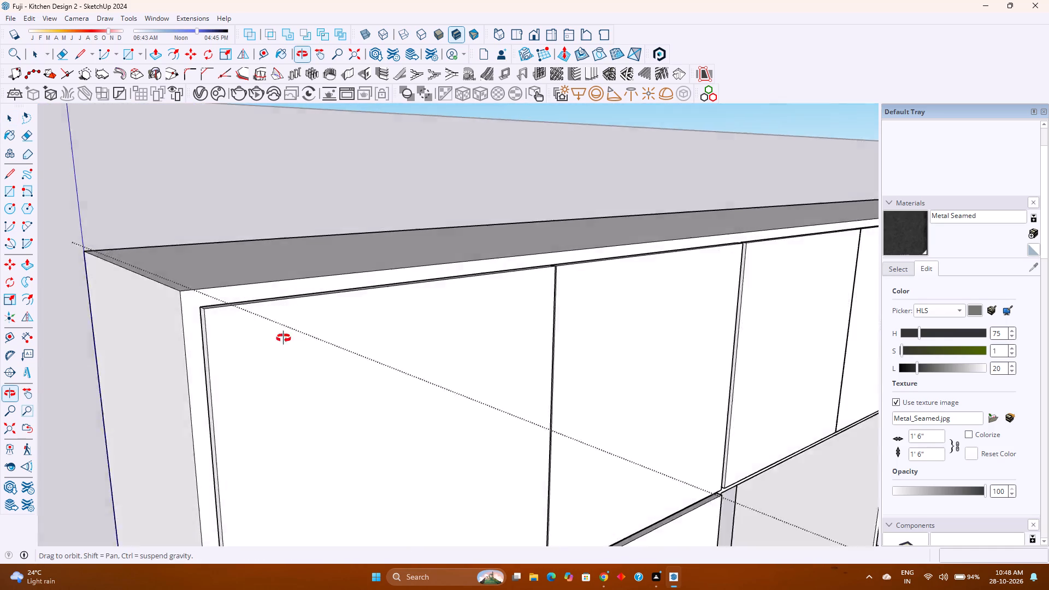
middle_drag(284, 338, 298, 304)
scroll(299, 302, down, 8)
middle_drag(311, 382, 323, 331)
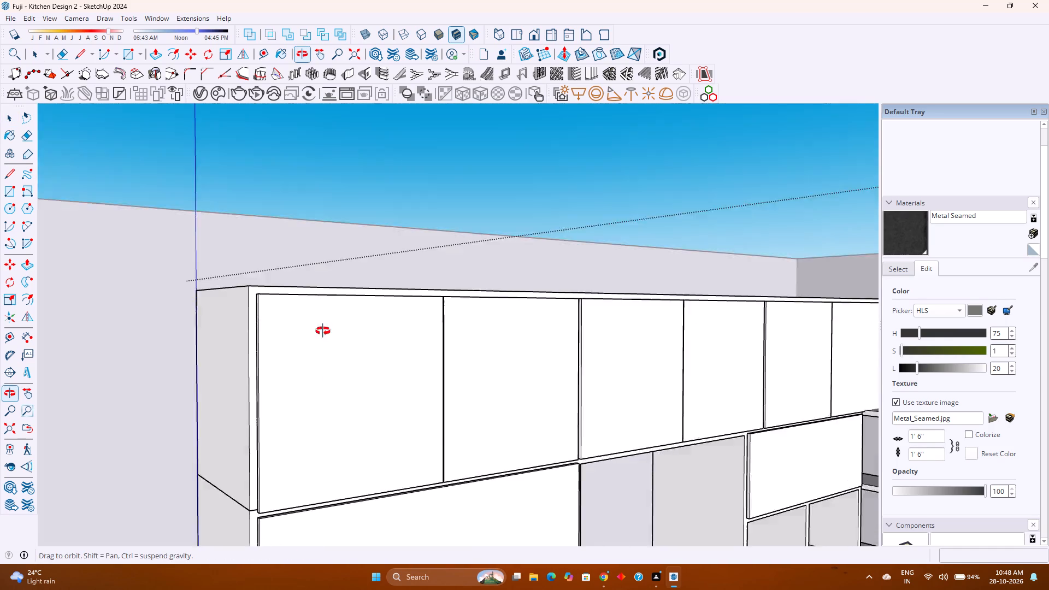
middle_drag(323, 331, 332, 348)
middle_click(332, 348)
scroll(332, 348, down, 3)
middle_drag(414, 337, 349, 332)
scroll(349, 332, down, 2)
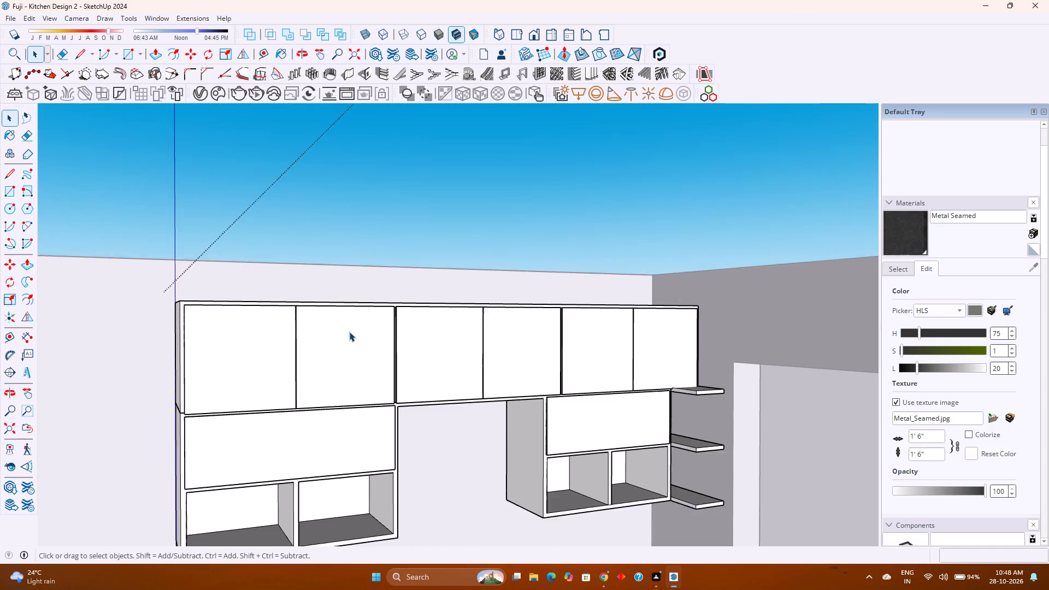
scroll(349, 332, down, 2)
middle_drag(346, 331, 474, 328)
scroll(474, 328, down, 3)
key(Escape)
Review the whole kitchen, comparing the wall cabinets with the base units, window and counter.
shift+middle_drag(566, 375, 561, 374)
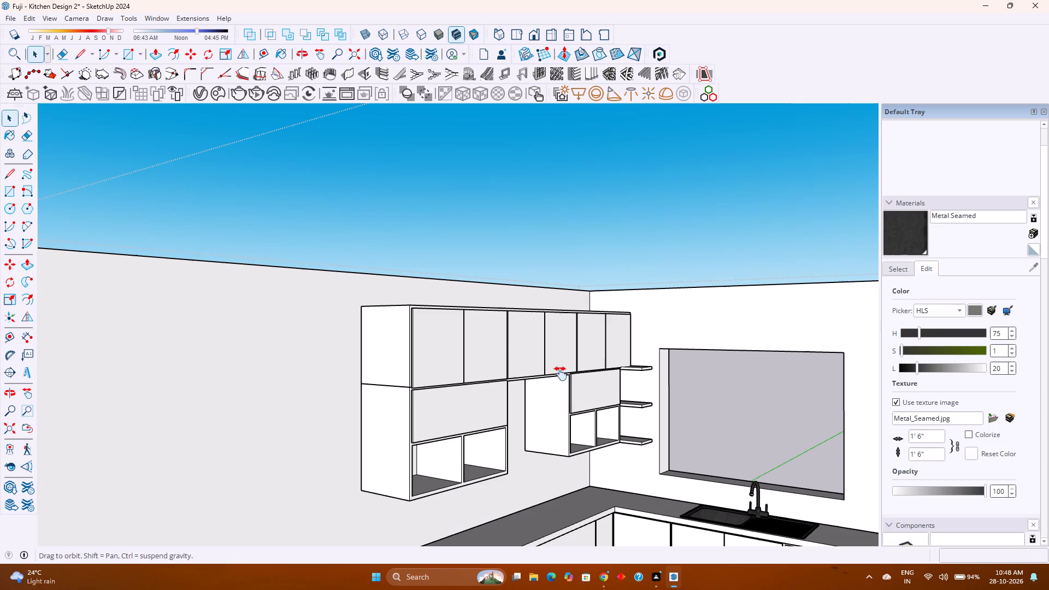
shift+middle_drag(561, 374, 408, 331)
shift+middle_drag(446, 356, 395, 322)
middle_drag(384, 315, 447, 311)
middle_click(447, 311)
shift+middle_drag(512, 340, 367, 288)
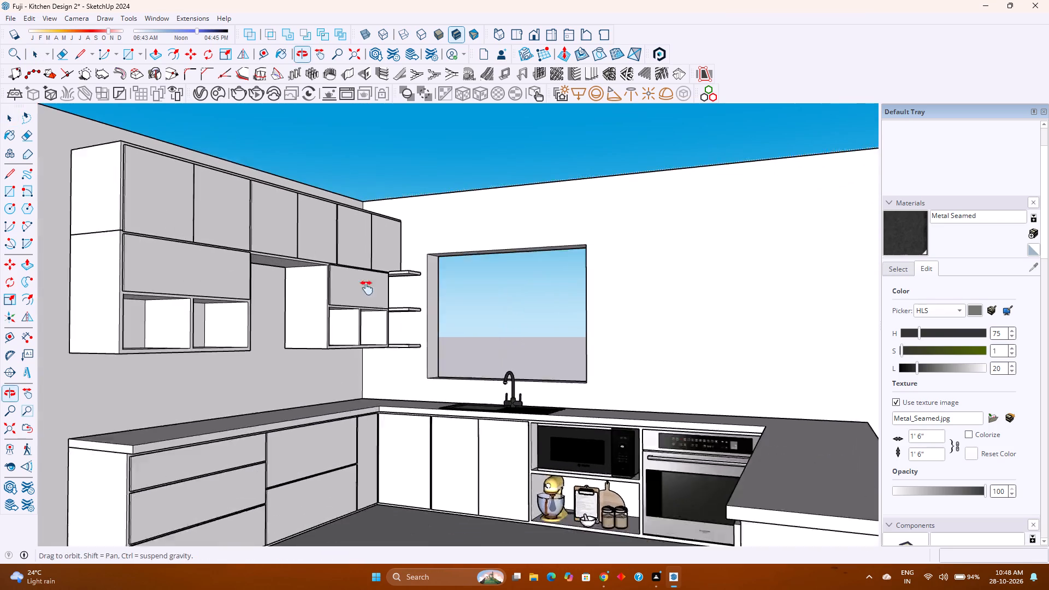
shift+middle_drag(367, 288, 349, 284)
scroll(374, 296, down, 3)
shift+middle_drag(345, 311, 389, 329)
Save the kitchen model again.
key(ctrl+s)
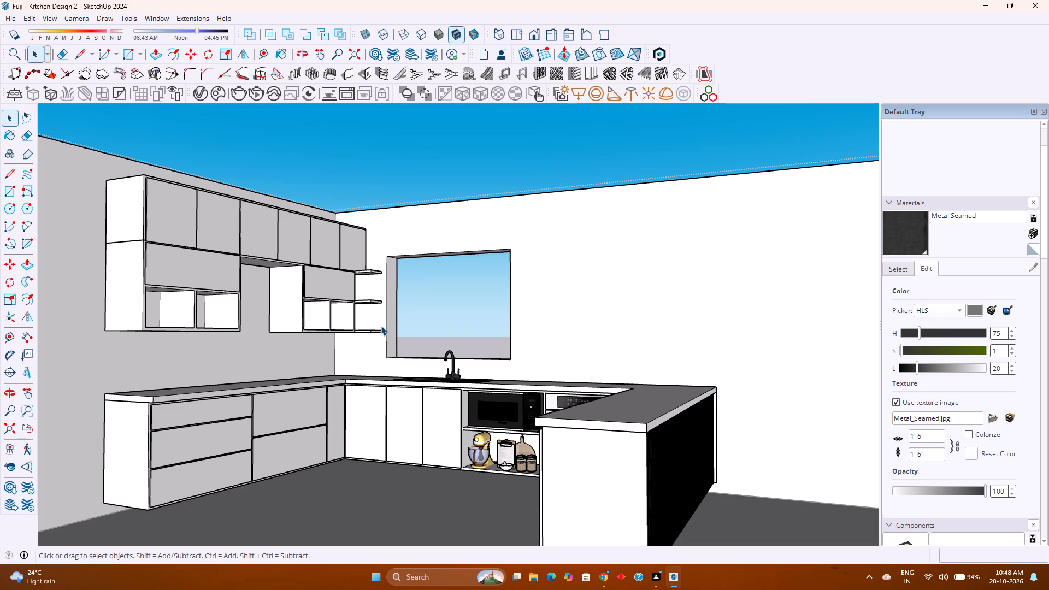
Open the kitchen group for editing.
click(303, 267)
scroll(311, 238, down, 3)
middle_drag(315, 243, 447, 340)
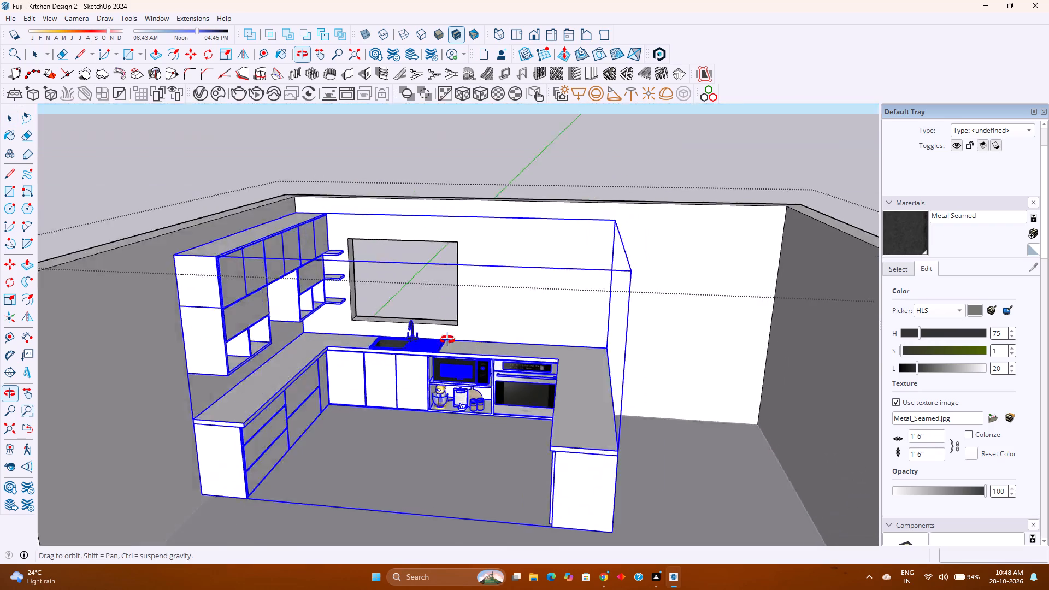
middle_drag(447, 340, 381, 320)
middle_click(381, 320)
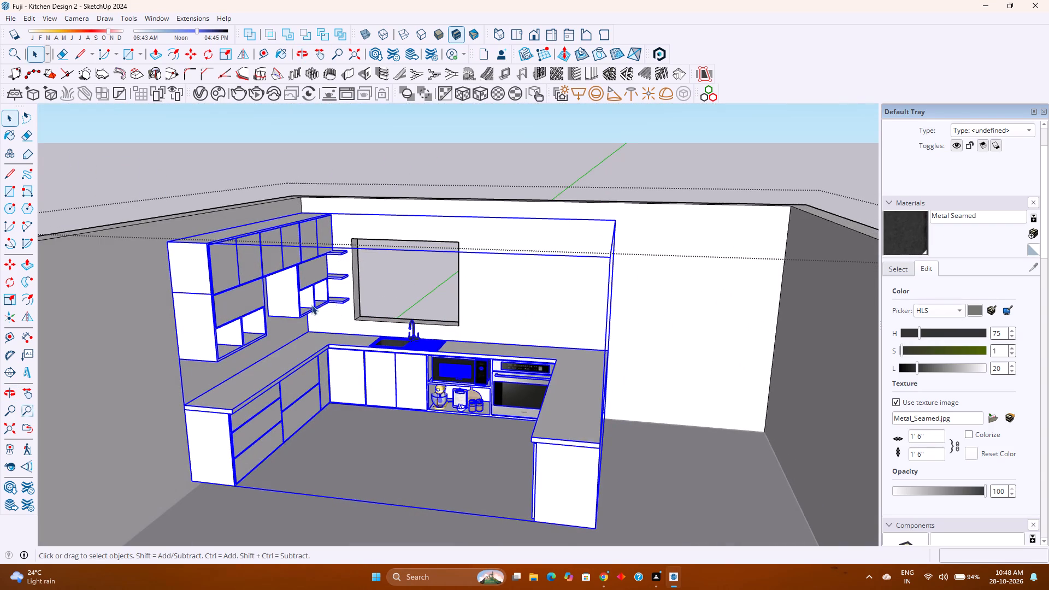
scroll(309, 300, up, 1)
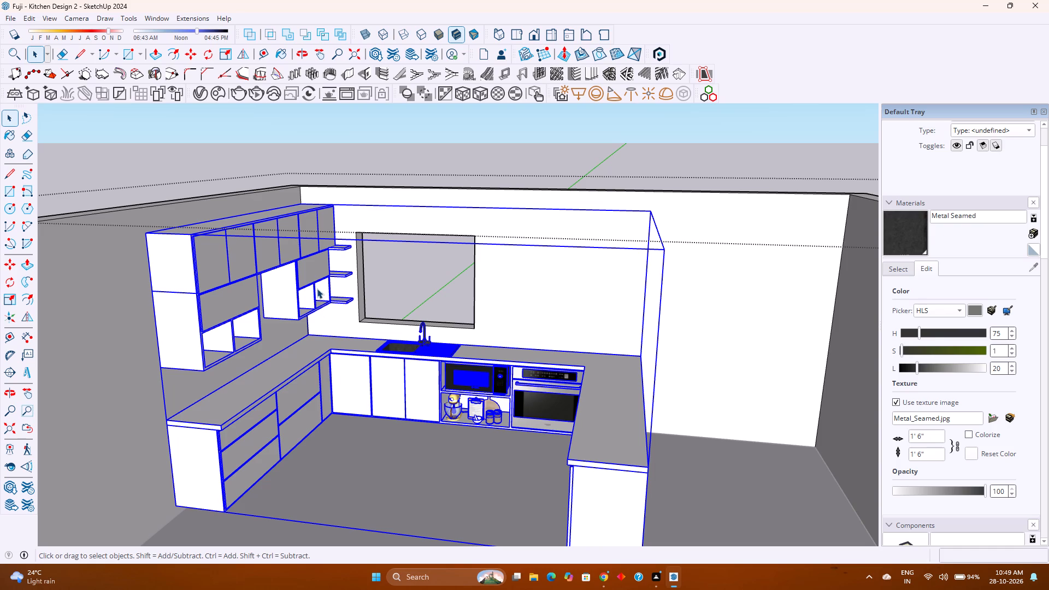
click(305, 263)
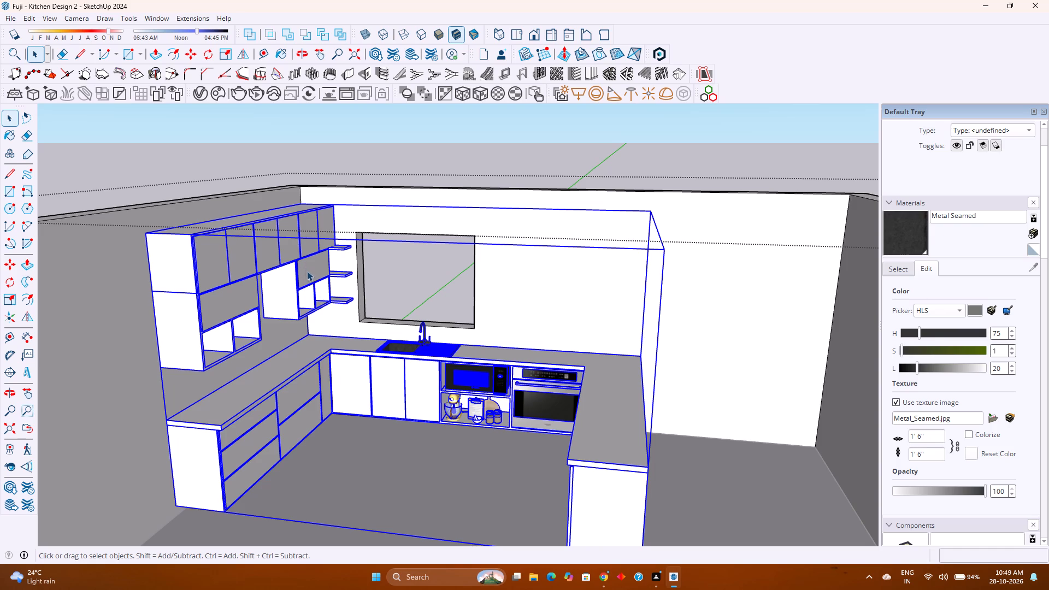
double_click(308, 274)
Examine the wall cabinets' open niches, flap doors and corner shelves from several angles, comparing them with the base units.
shift+middle_drag(276, 331, 360, 312)
shift+middle_click(363, 312)
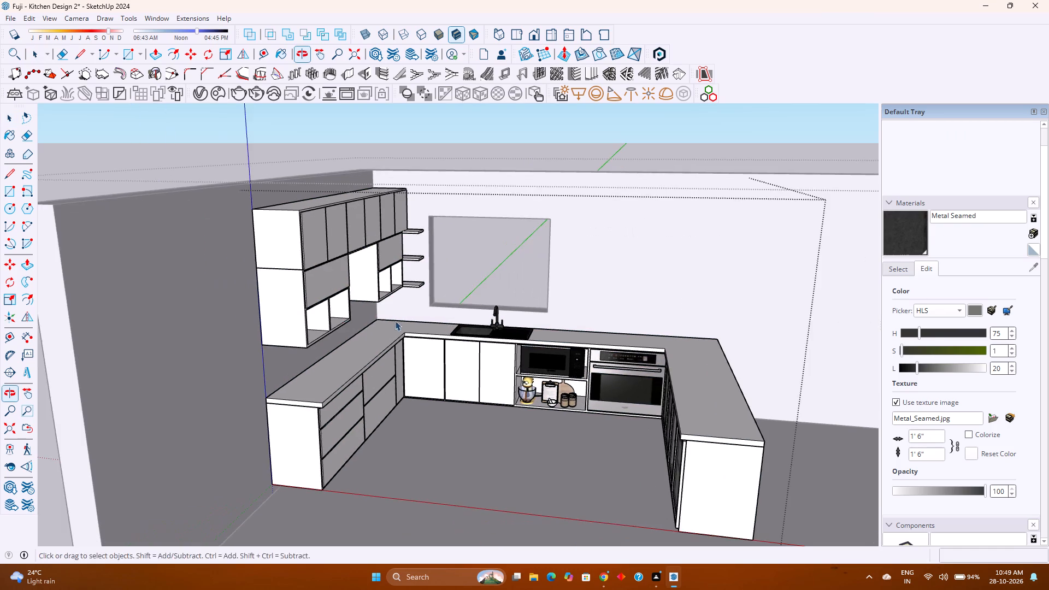
middle_drag(395, 321, 313, 287)
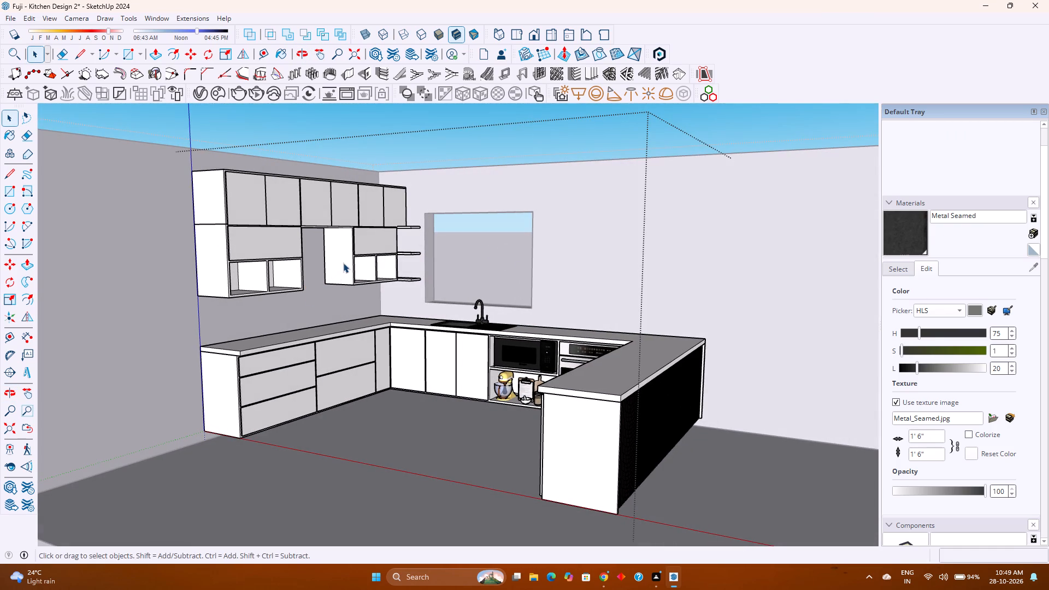
scroll(382, 239, up, 3)
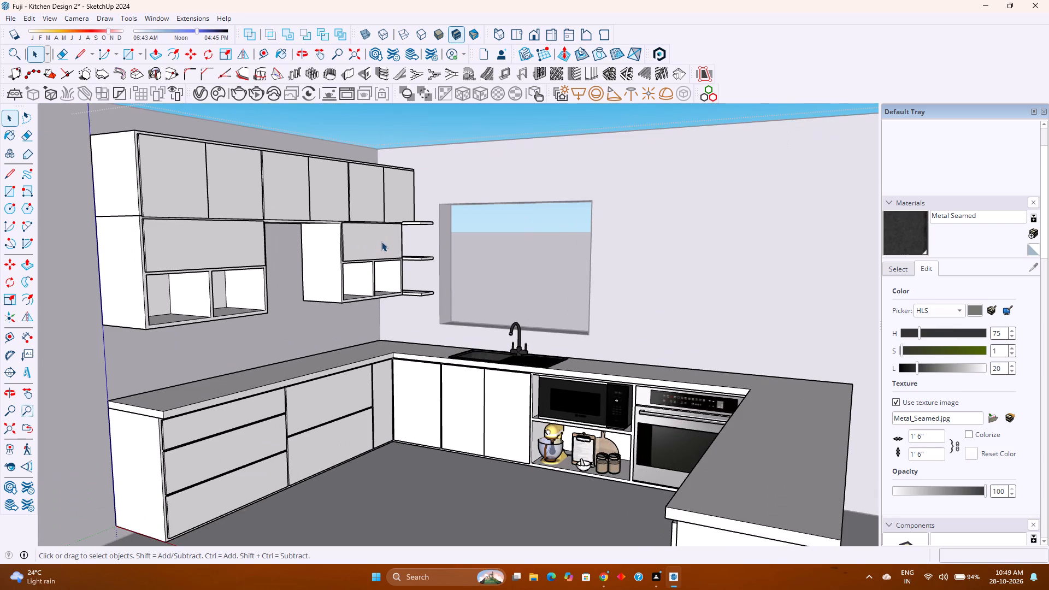
middle_drag(391, 253, 374, 258)
middle_click(374, 258)
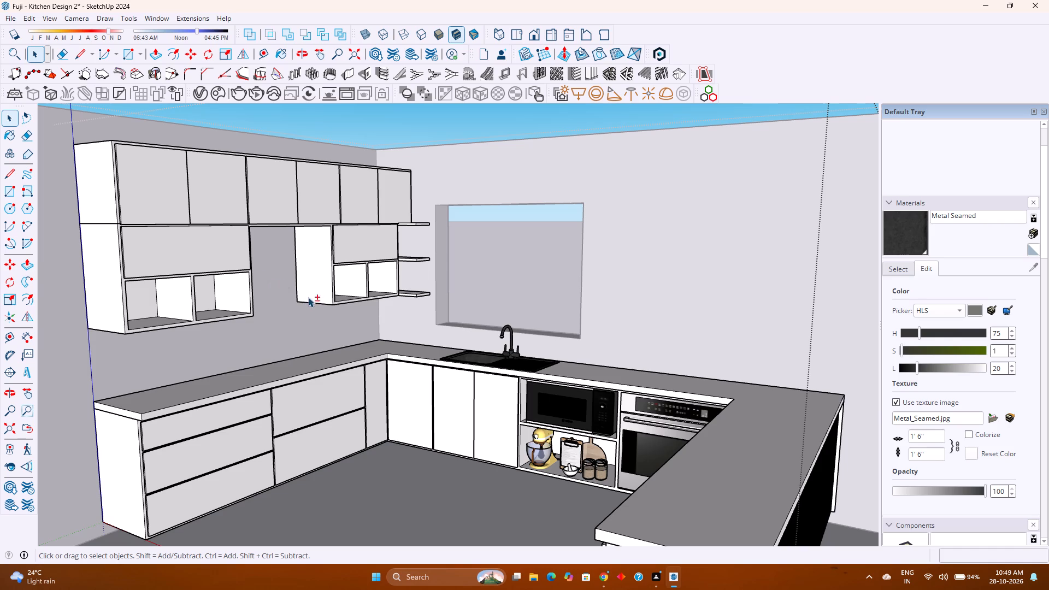
shift+middle_drag(307, 297, 275, 312)
scroll(353, 299, up, 3)
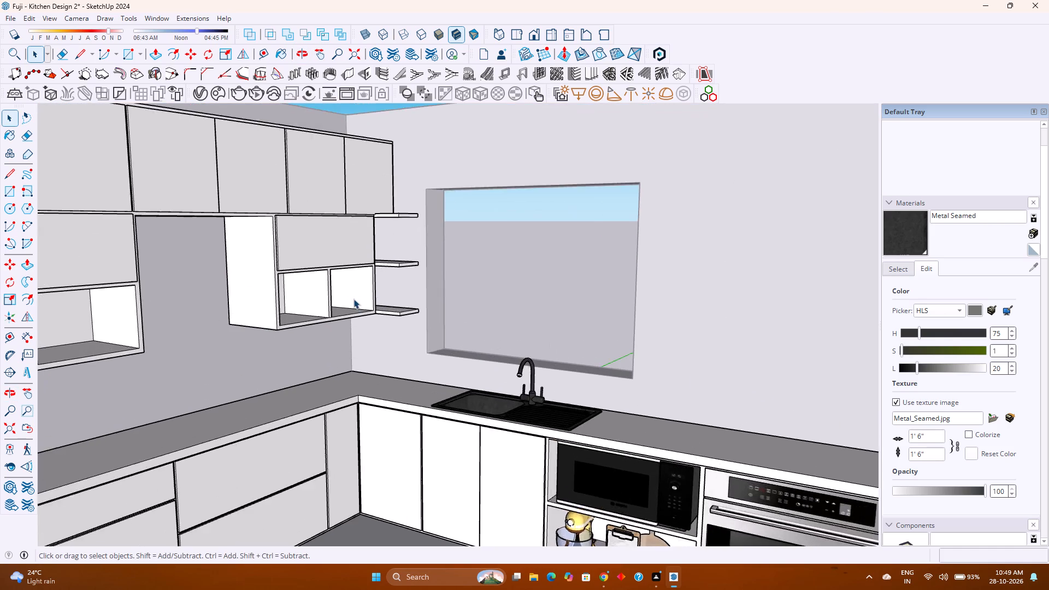
scroll(353, 299, up, 3)
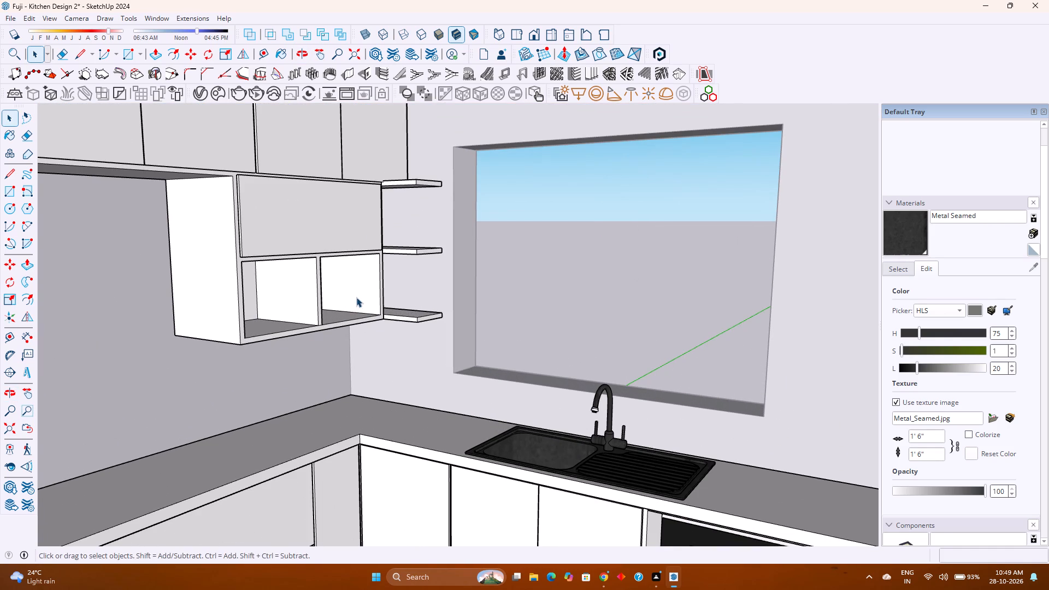
shift+middle_drag(378, 305, 428, 280)
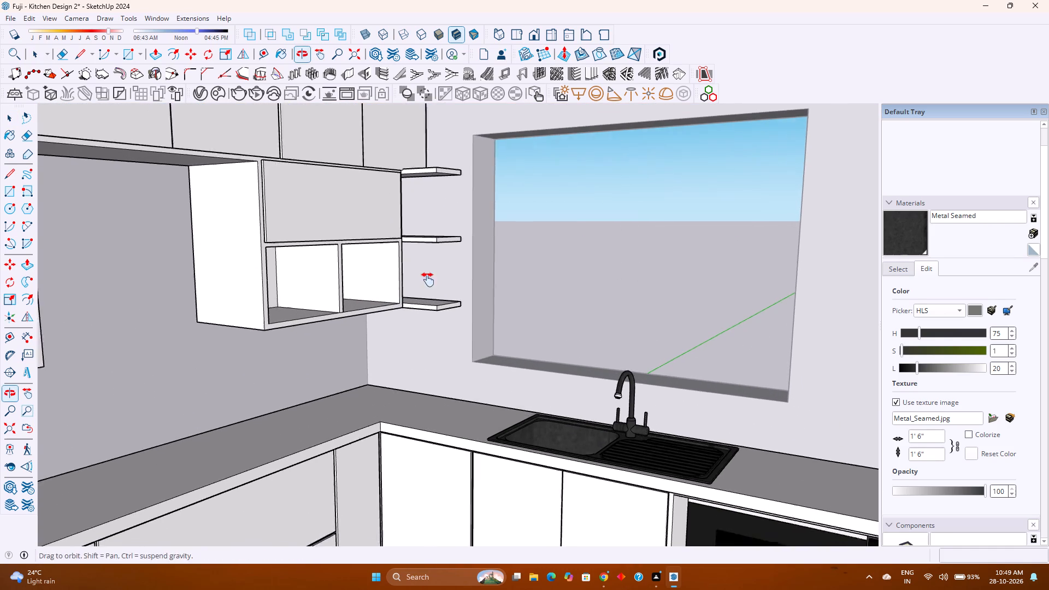
shift+middle_drag(428, 280, 454, 271)
shift+middle_click(454, 271)
scroll(456, 271, down, 4)
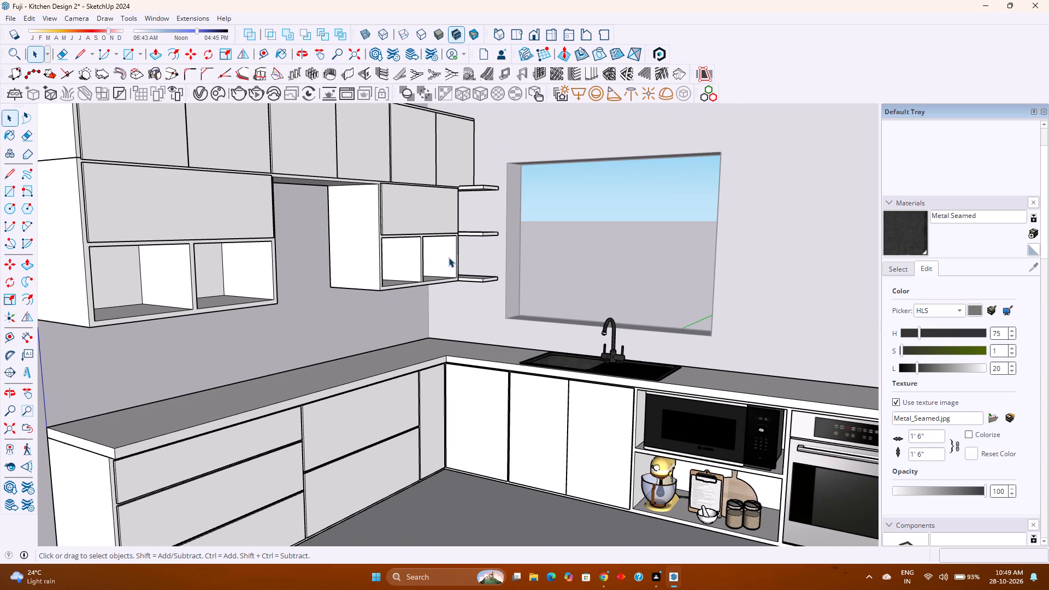
scroll(458, 246, up, 10)
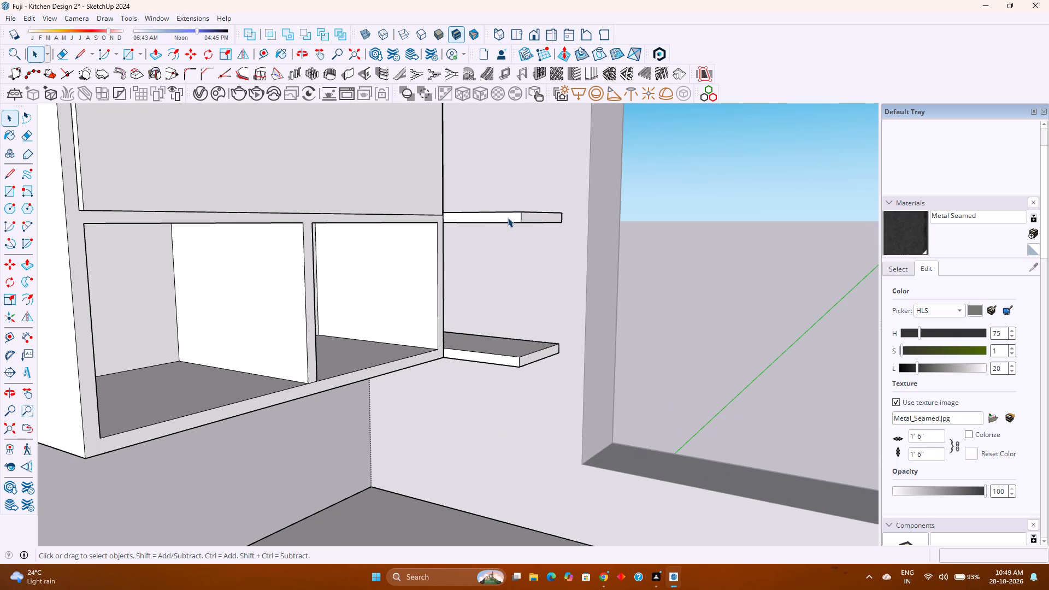
scroll(508, 217, down, 3)
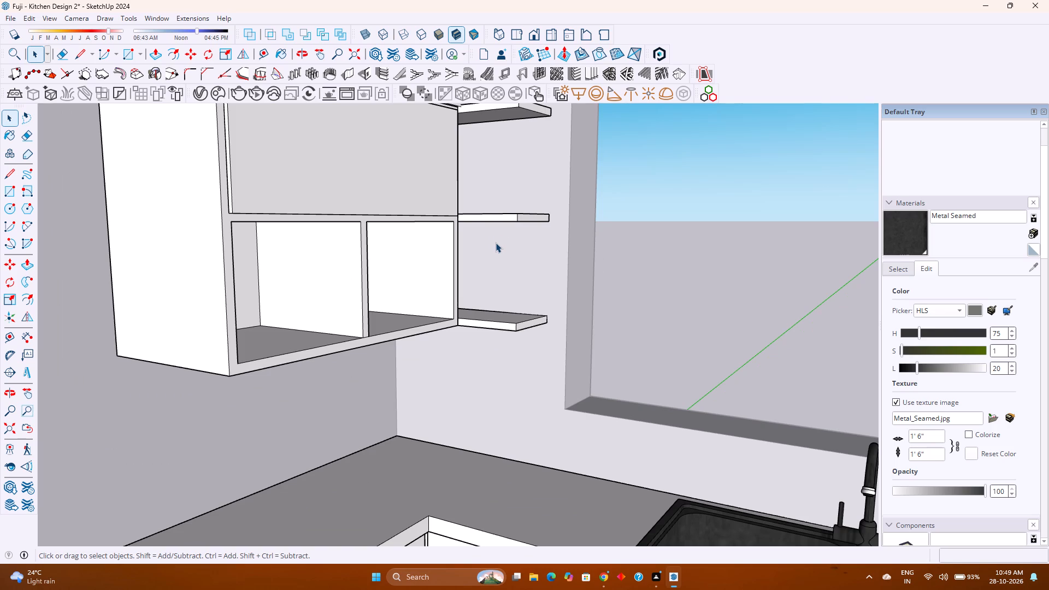
scroll(486, 239, down, 3)
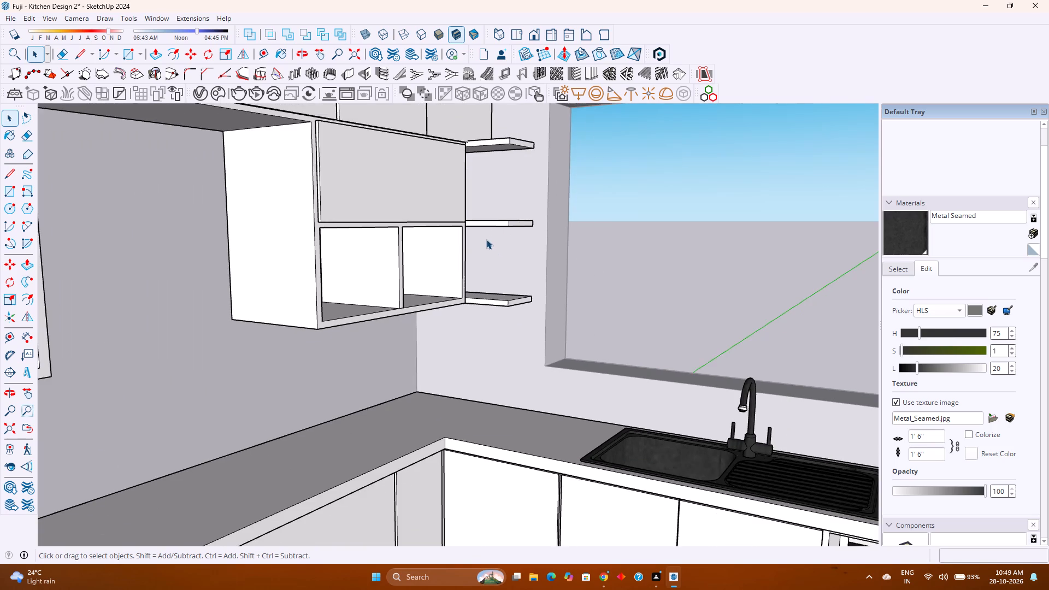
scroll(486, 239, down, 2)
shift+middle_drag(417, 254, 482, 275)
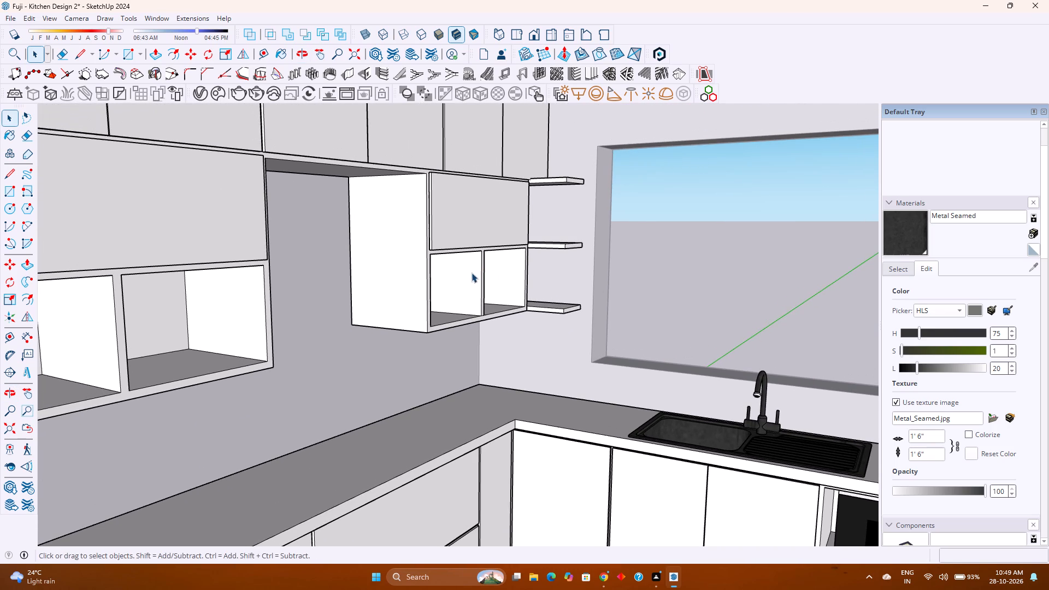
scroll(449, 251, down, 3)
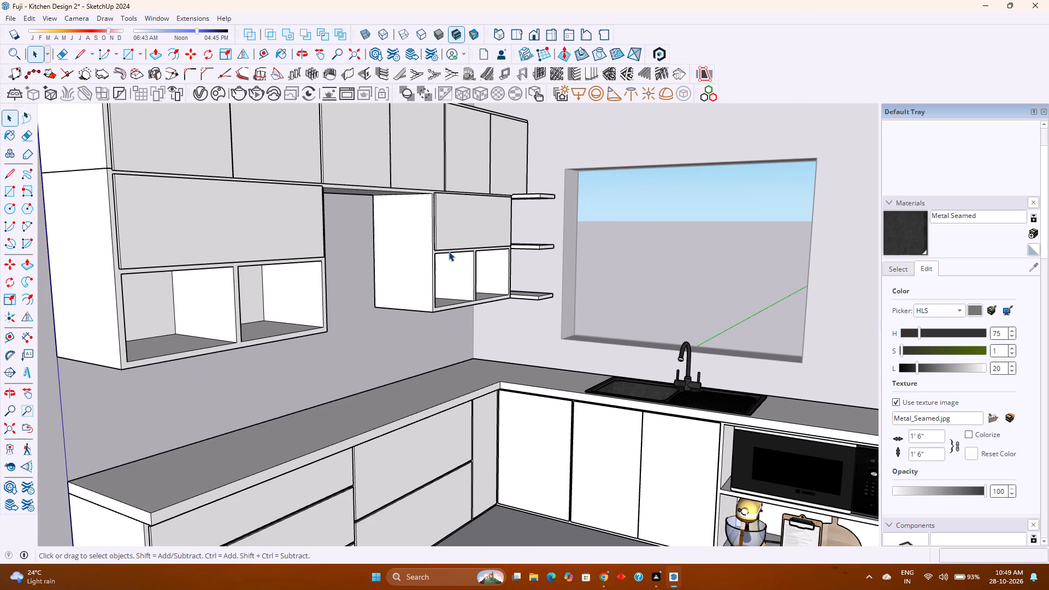
scroll(447, 251, down, 2)
middle_drag(464, 294, 433, 297)
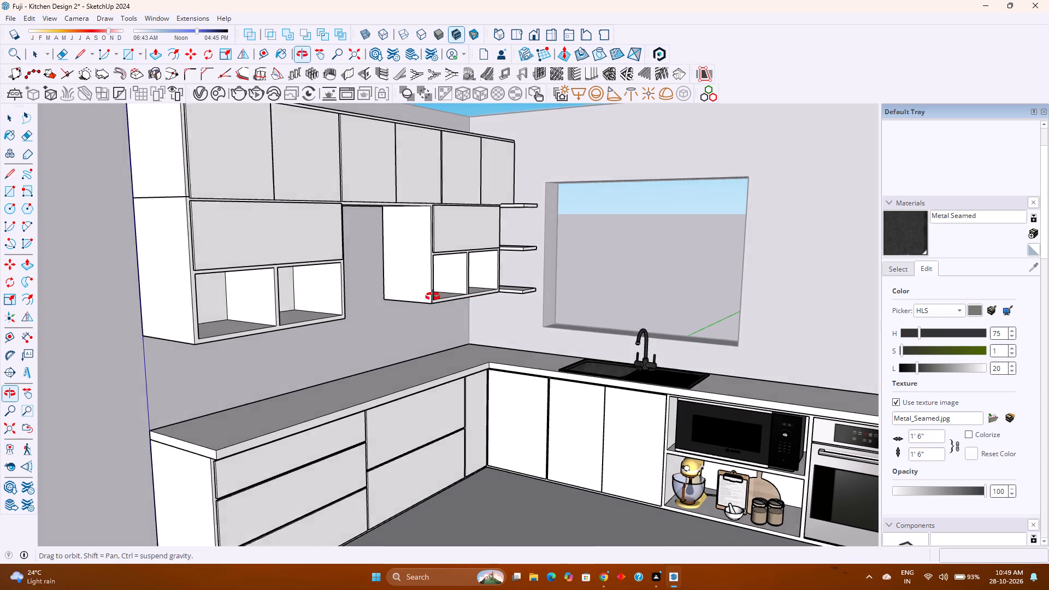
middle_drag(433, 297, 402, 299)
shift+middle_drag(400, 299, 545, 308)
shift+middle_click(545, 308)
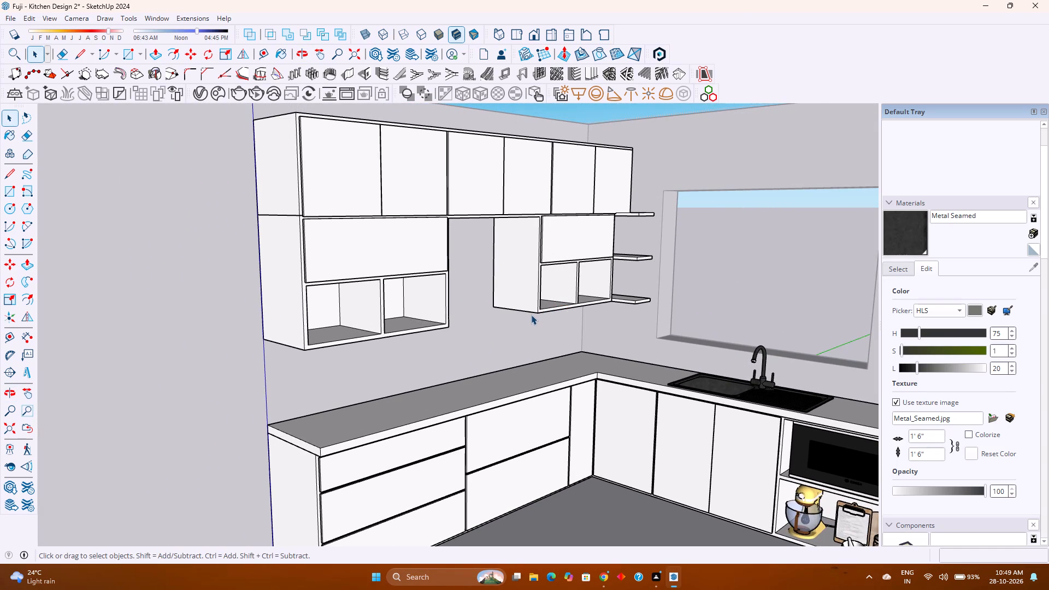
scroll(529, 314, down, 3)
middle_drag(567, 340, 540, 336)
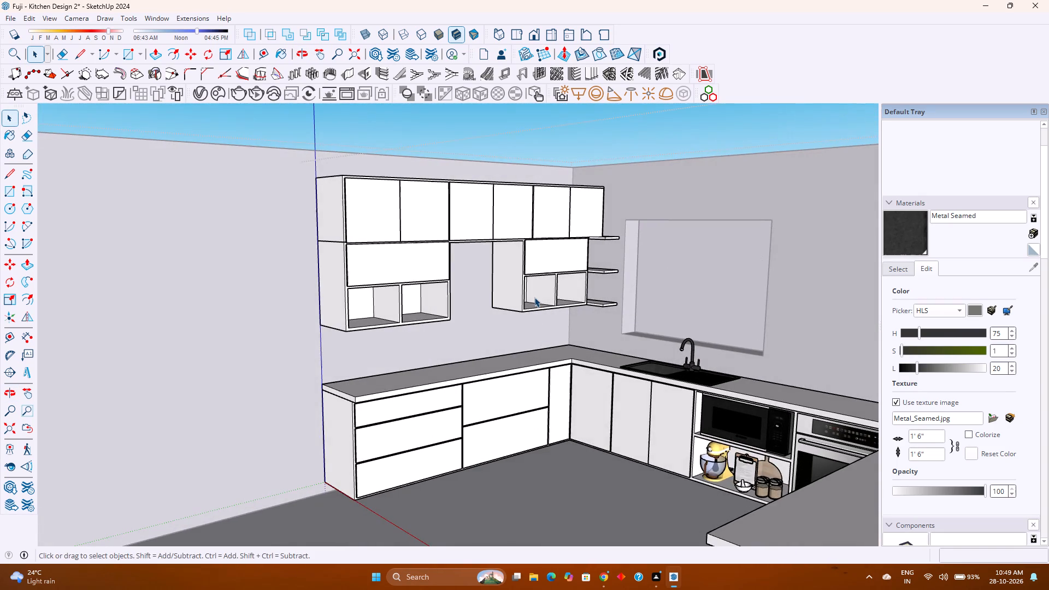
Copy the flap door of the small wall cabinet beside the corner shelves 1' 2" straight down, covering the two open niches below.
scroll(534, 297, up, 3)
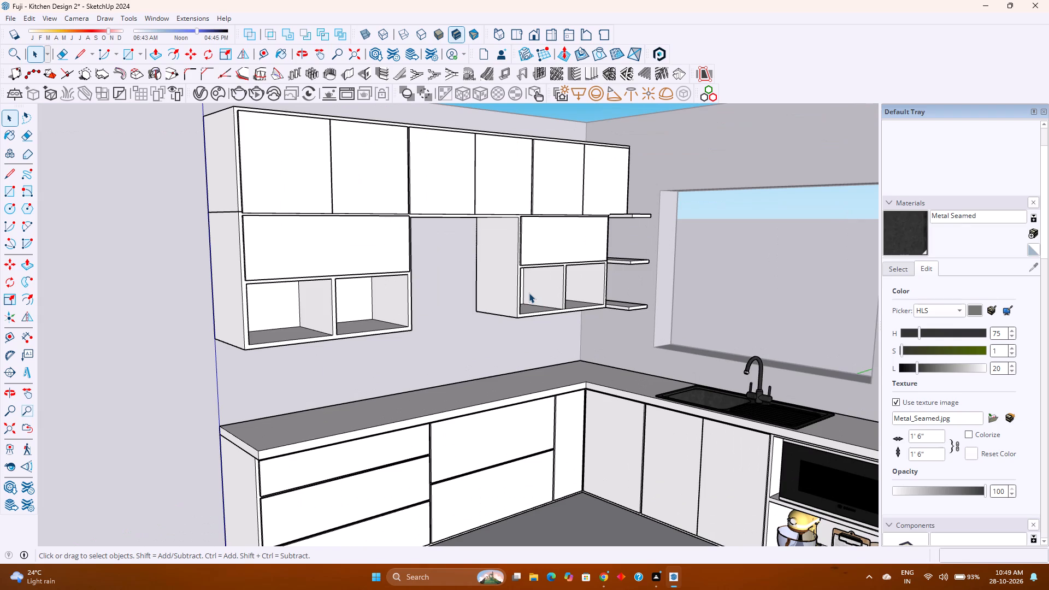
click(540, 231)
double_click(540, 231)
scroll(540, 231, up, 3)
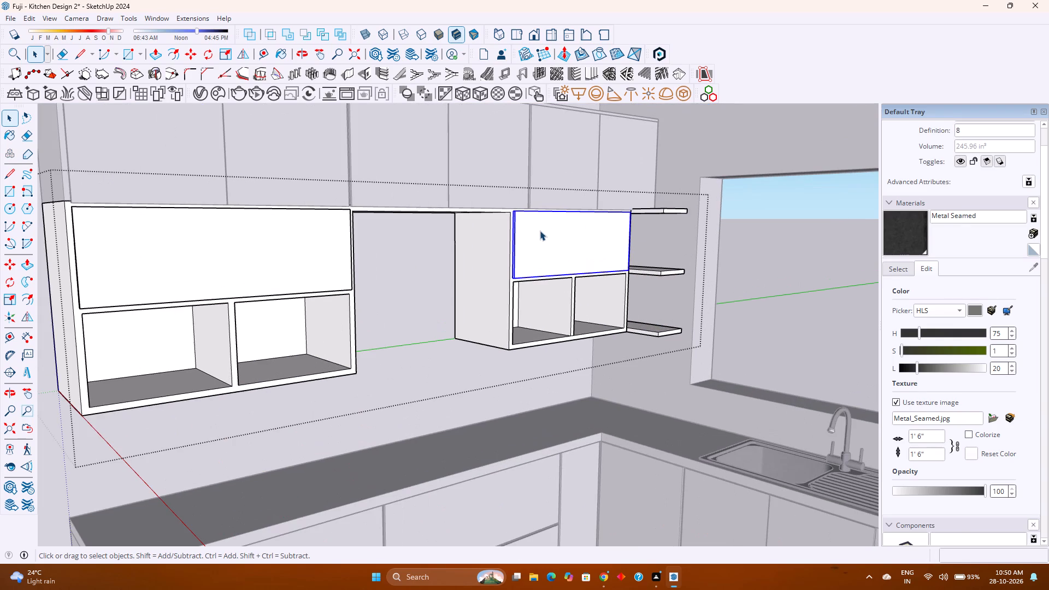
key(m)
scroll(515, 222, up, 10)
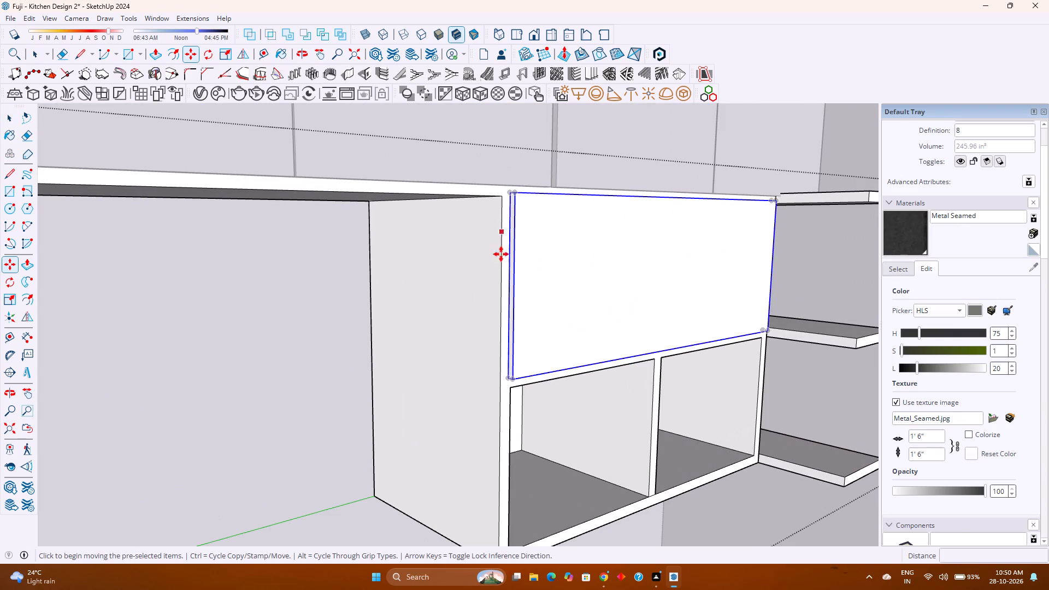
shift+middle_drag(514, 389, 514, 386)
shift+middle_drag(514, 386, 519, 314)
shift+middle_click(519, 310)
click(520, 280)
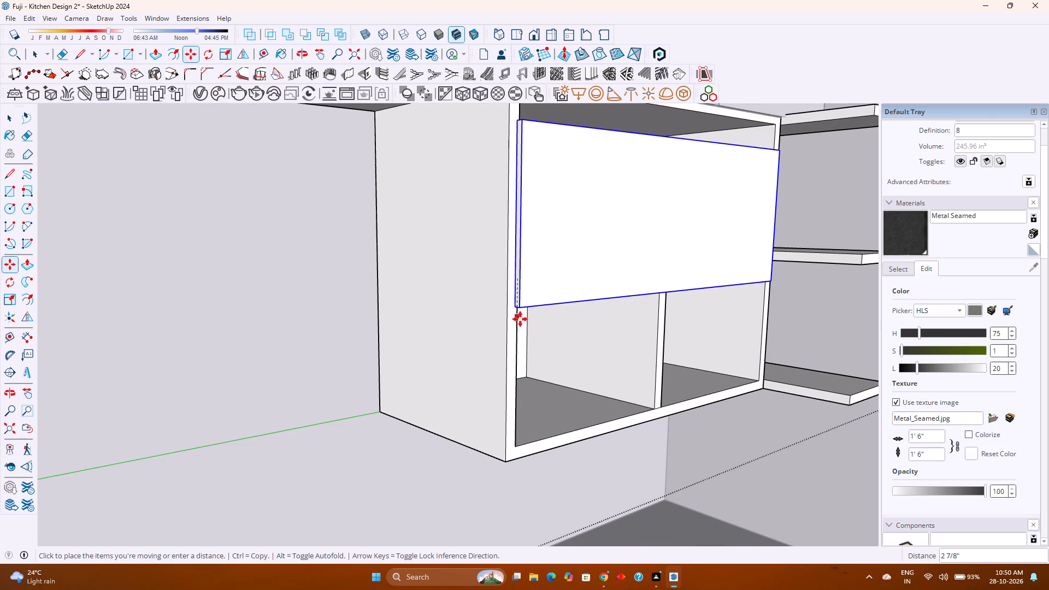
key(Up)
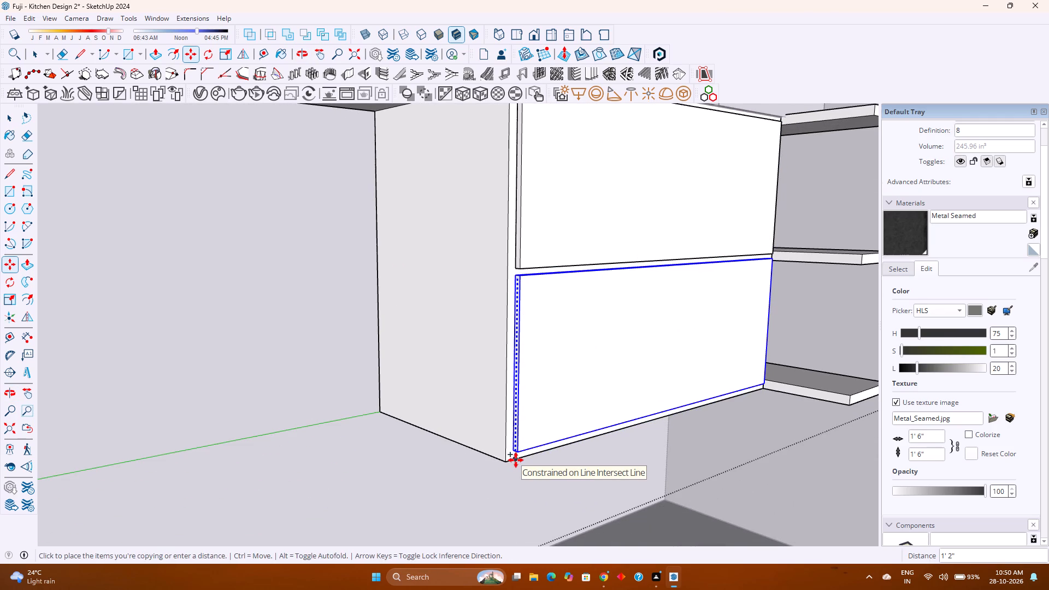
click(516, 460)
middle_drag(518, 450, 493, 370)
middle_click(493, 370)
key(space)
key(Escape)
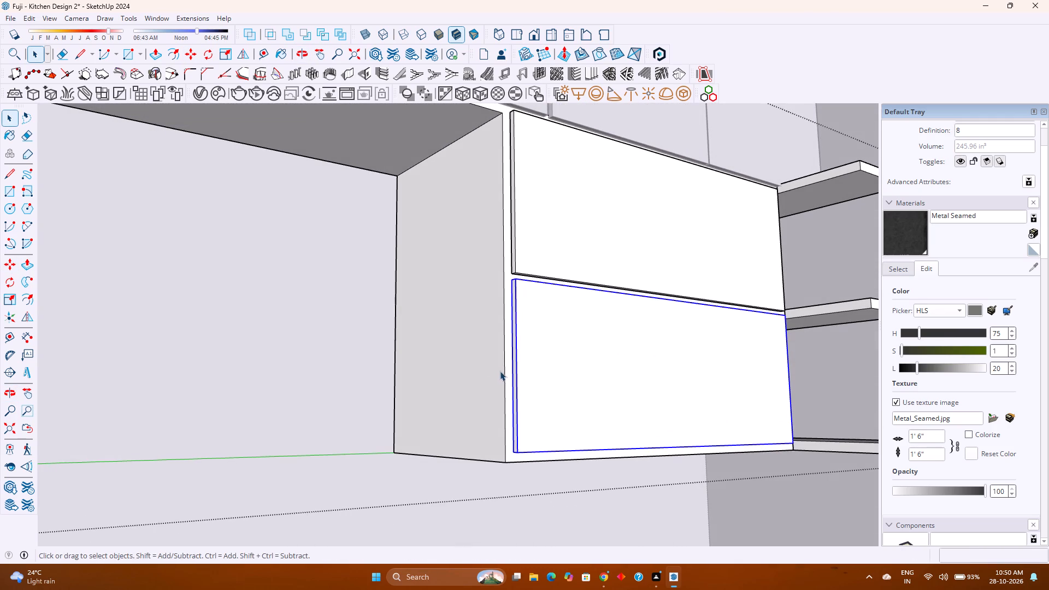
Save the kitchen model.
scroll(532, 374, down, 12)
middle_drag(535, 380, 565, 404)
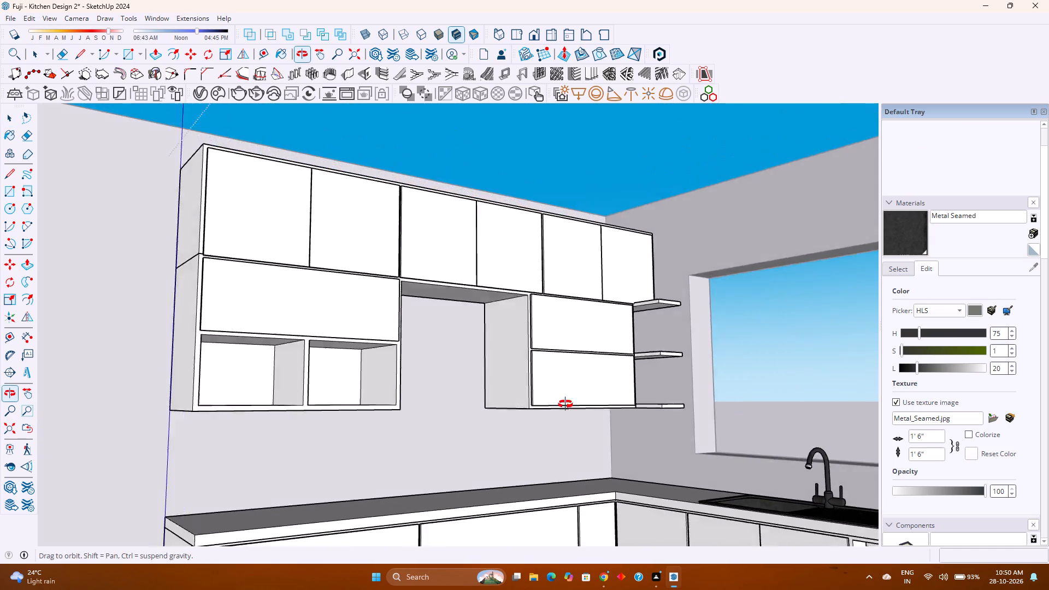
middle_drag(565, 404, 594, 426)
key(ctrl+s)
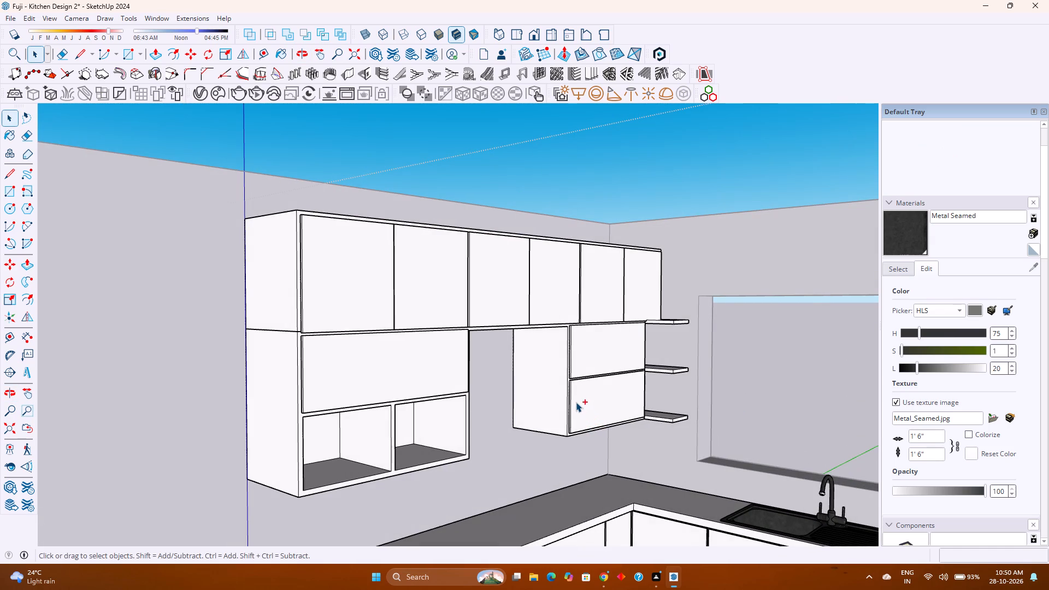
Examine the small wall cabinet's two stacked doors against the neighbouring cabinets, niches and shelves from several angles.
scroll(528, 379, down, 6)
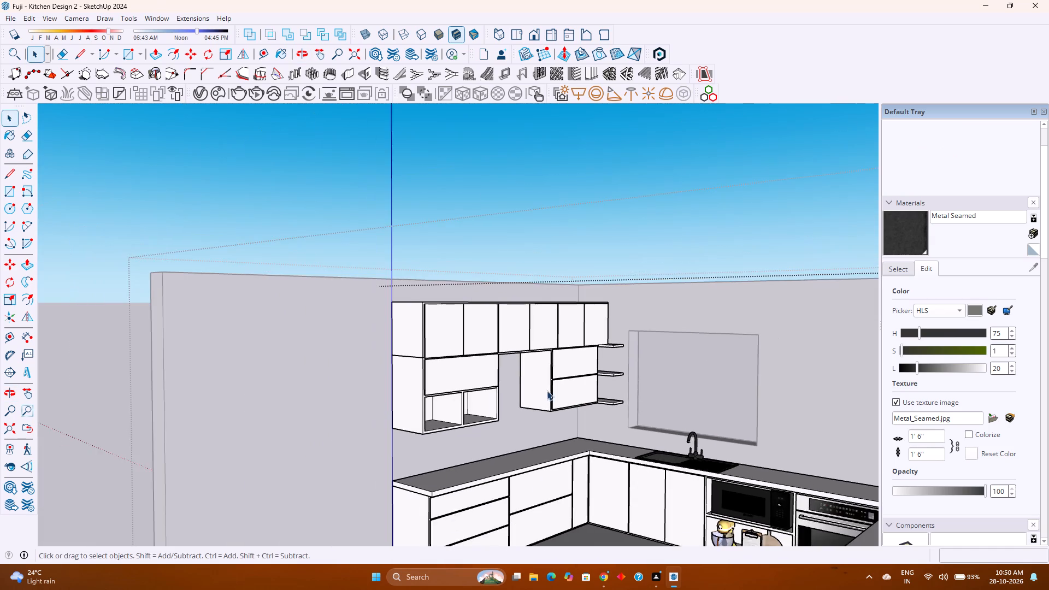
middle_drag(547, 391, 561, 411)
middle_click(562, 412)
middle_click(563, 412)
scroll(569, 402, up, 7)
middle_drag(559, 394, 571, 429)
scroll(571, 429, down, 2)
middle_drag(509, 441, 496, 417)
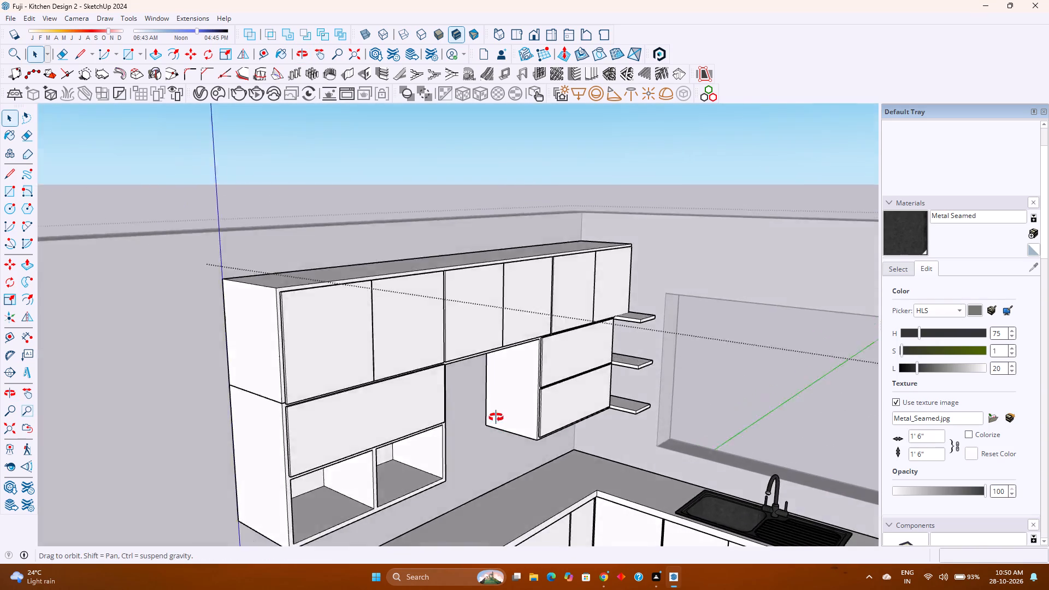
middle_drag(496, 417, 511, 374)
middle_click(514, 370)
middle_click(518, 361)
middle_click(518, 360)
scroll(413, 269, up, 3)
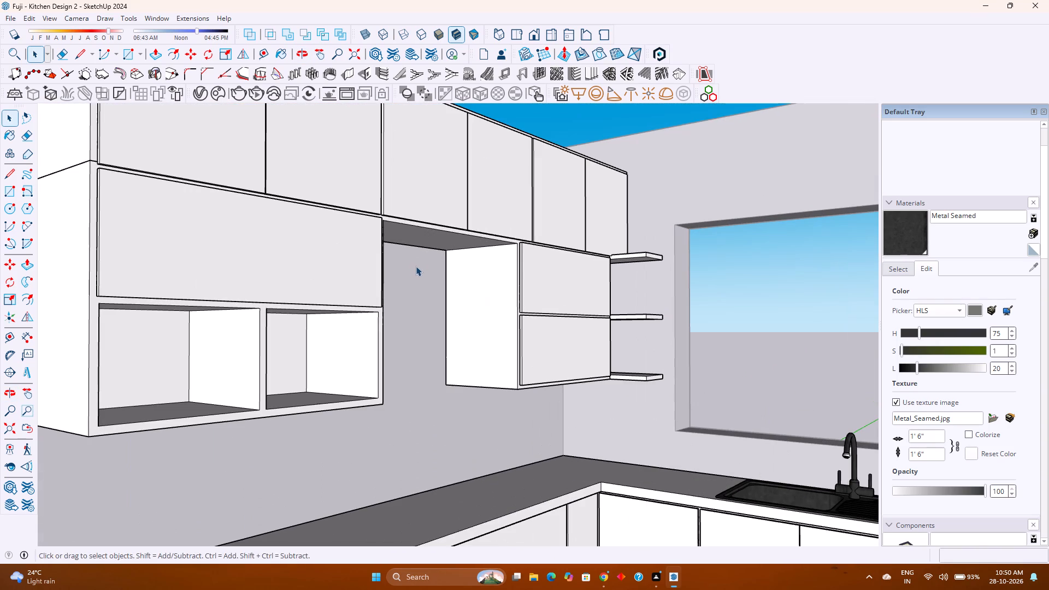
scroll(463, 252, up, 4)
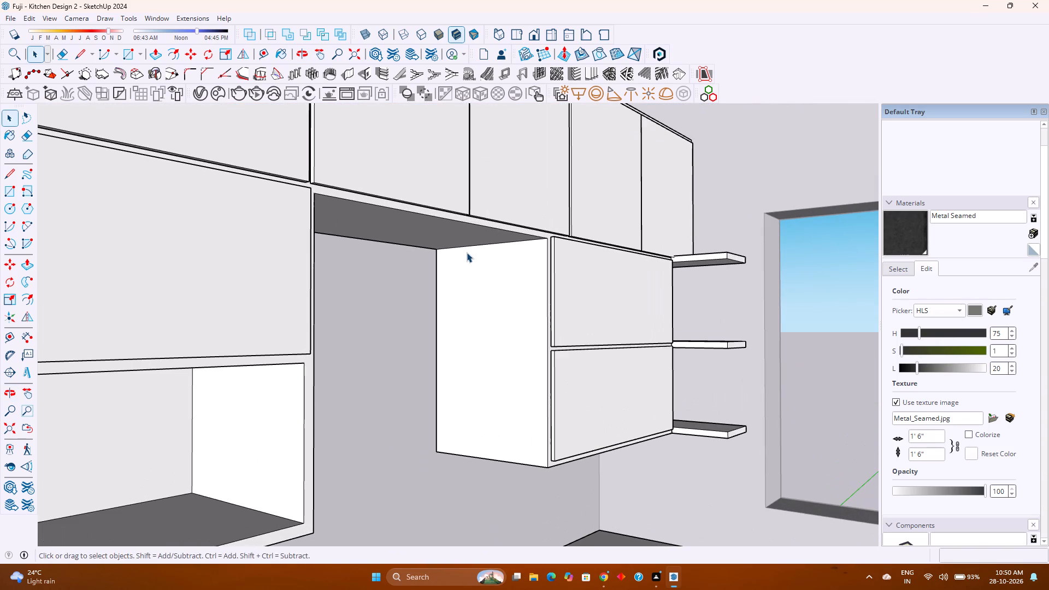
scroll(570, 385, down, 3)
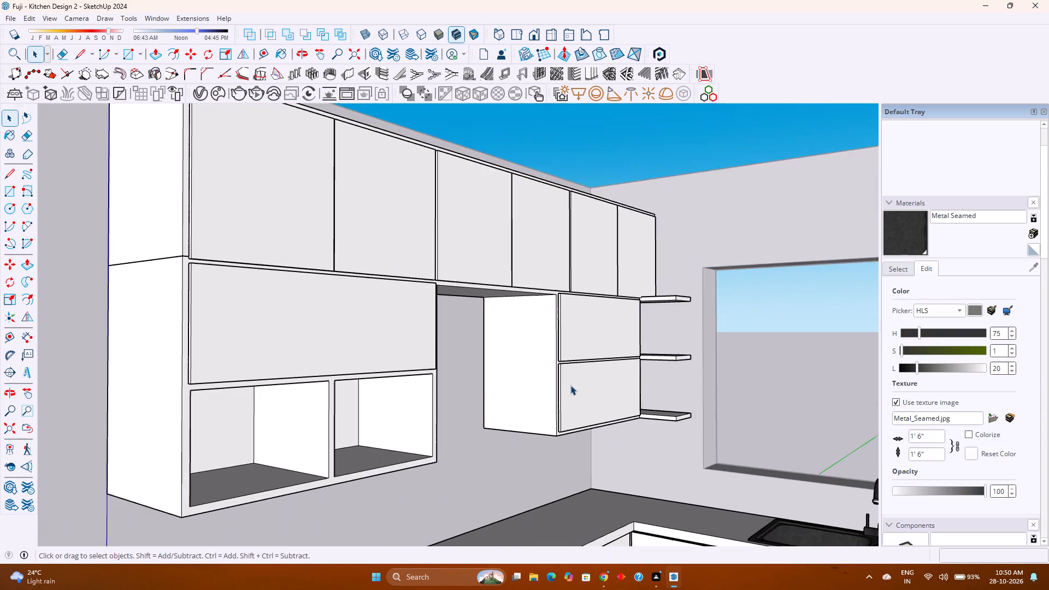
Examine the kitchen from several angles, checking the wall and base cabinets' open end and how the upper and lower wall cabinets are grouped.
scroll(570, 385, down, 6)
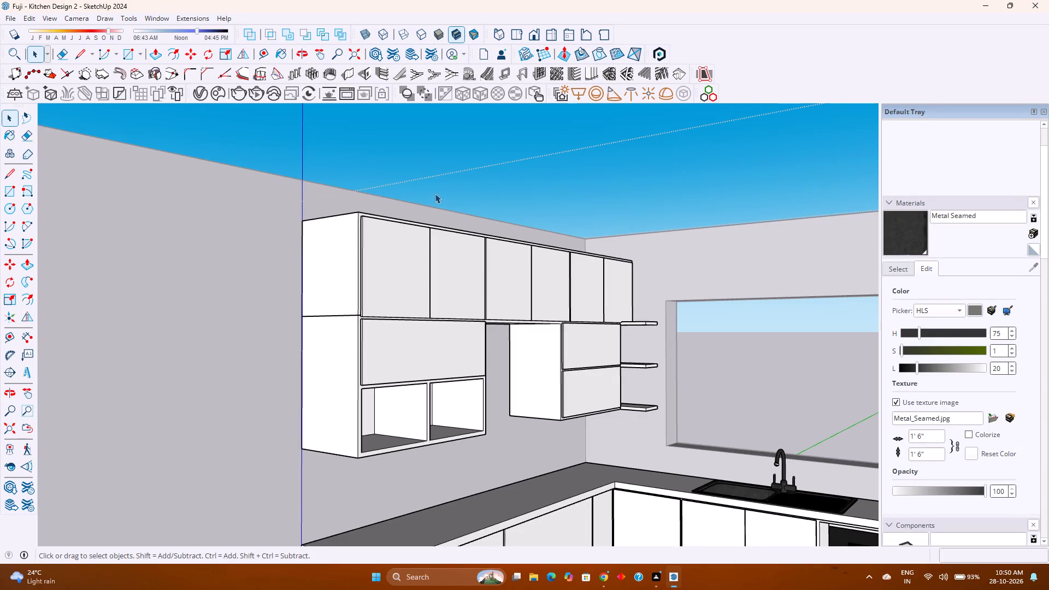
scroll(509, 158, down, 2)
scroll(422, 241, down, 1)
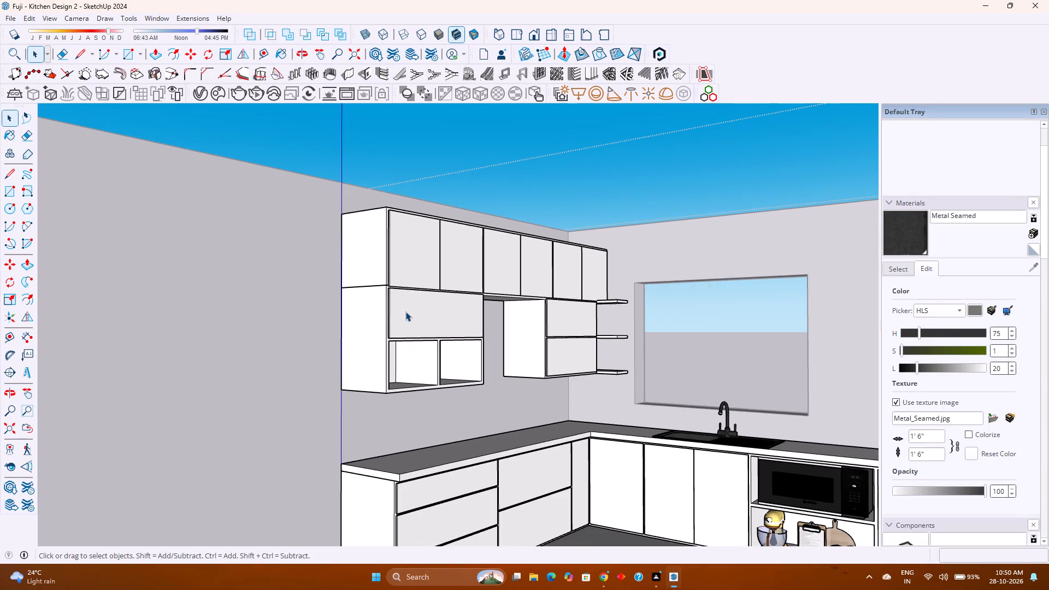
scroll(400, 314, up, 6)
scroll(319, 276, up, 1)
middle_drag(387, 282, 498, 301)
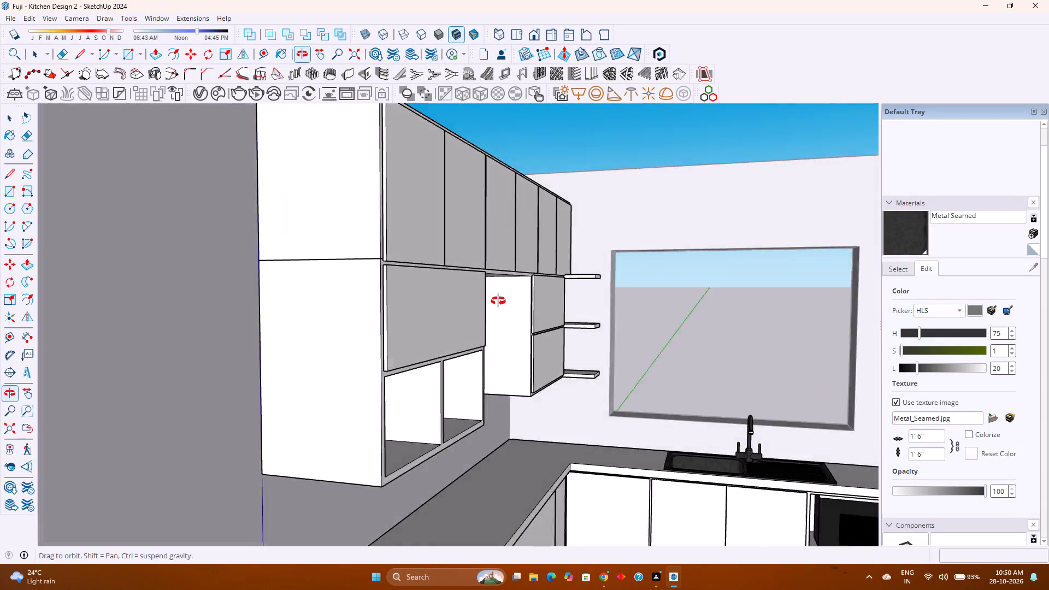
middle_drag(498, 301, 404, 340)
scroll(402, 326, down, 8)
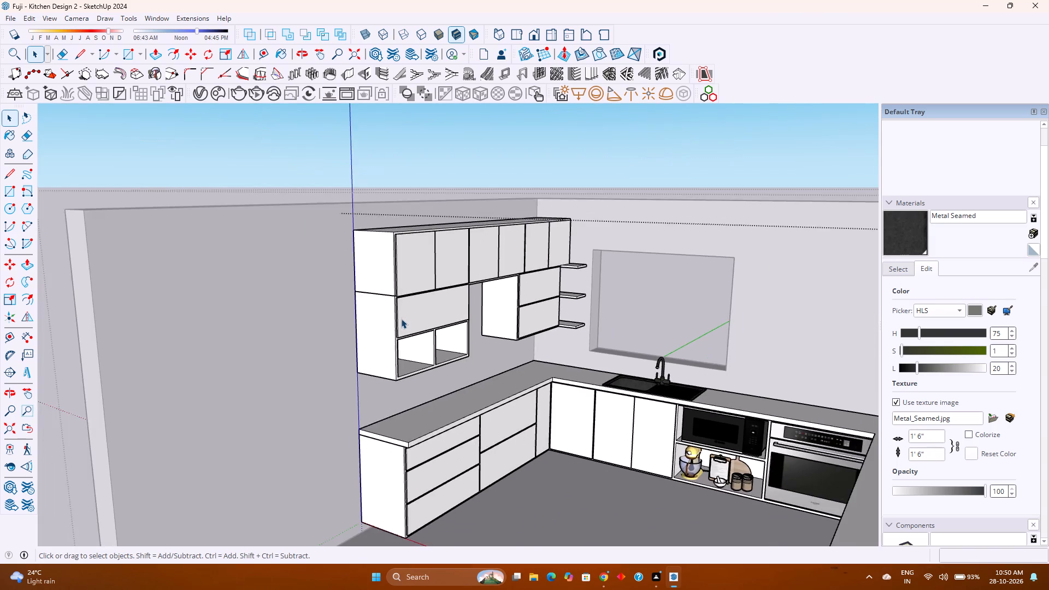
scroll(401, 318, down, 4)
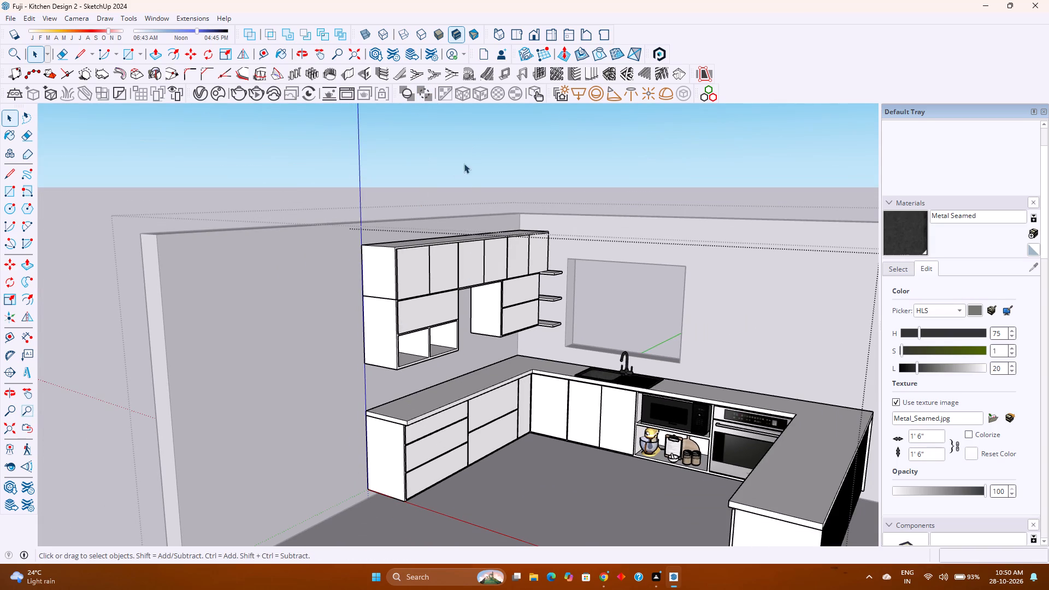
shift+middle_drag(533, 295, 346, 237)
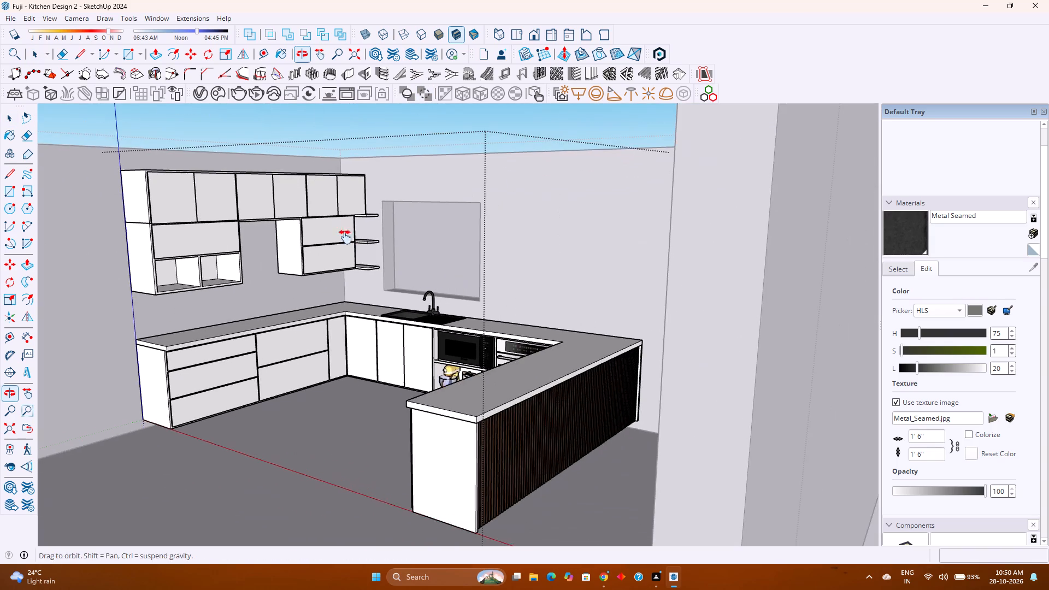
shift+middle_click(345, 237)
middle_drag(355, 249, 532, 285)
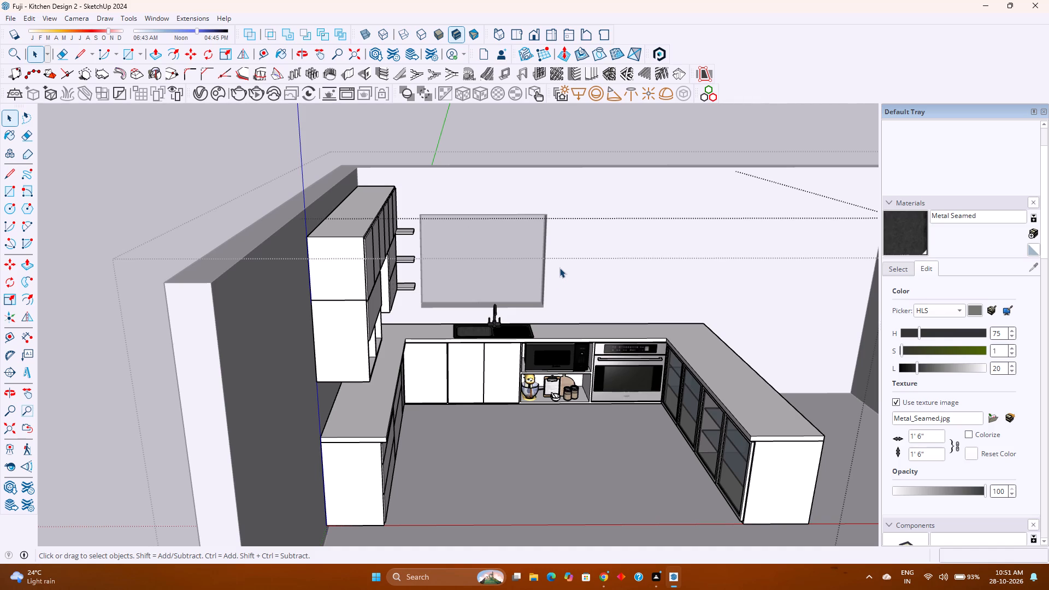
shift+middle_drag(631, 293, 674, 270)
scroll(579, 392, down, 2)
shift+middle_drag(606, 382, 712, 379)
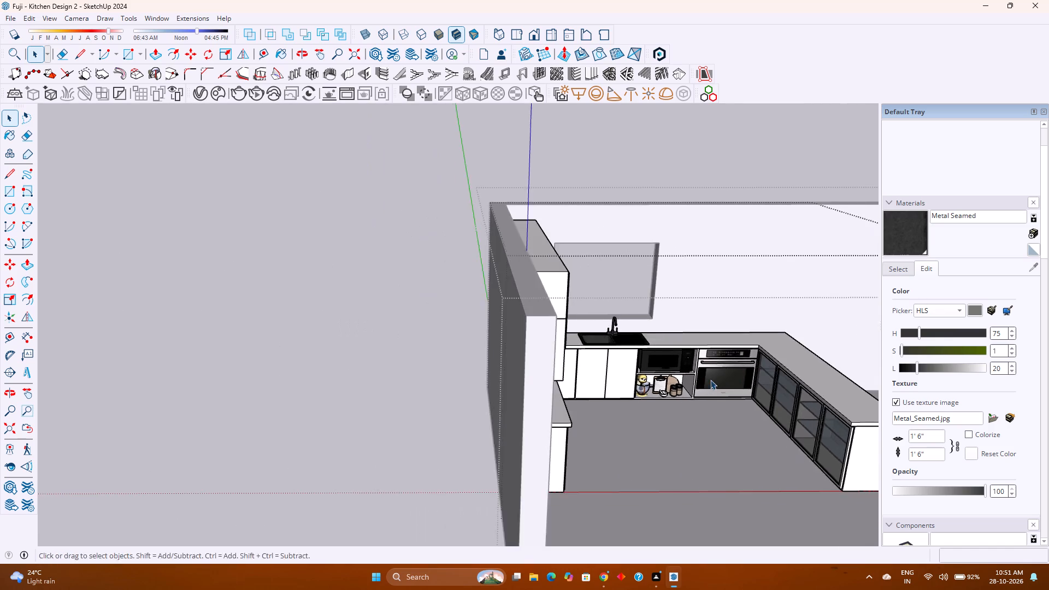
middle_drag(699, 384, 498, 371)
shift+middle_drag(594, 408, 421, 338)
shift+middle_click(421, 338)
shift+middle_drag(343, 328, 333, 362)
scroll(363, 374, up, 1)
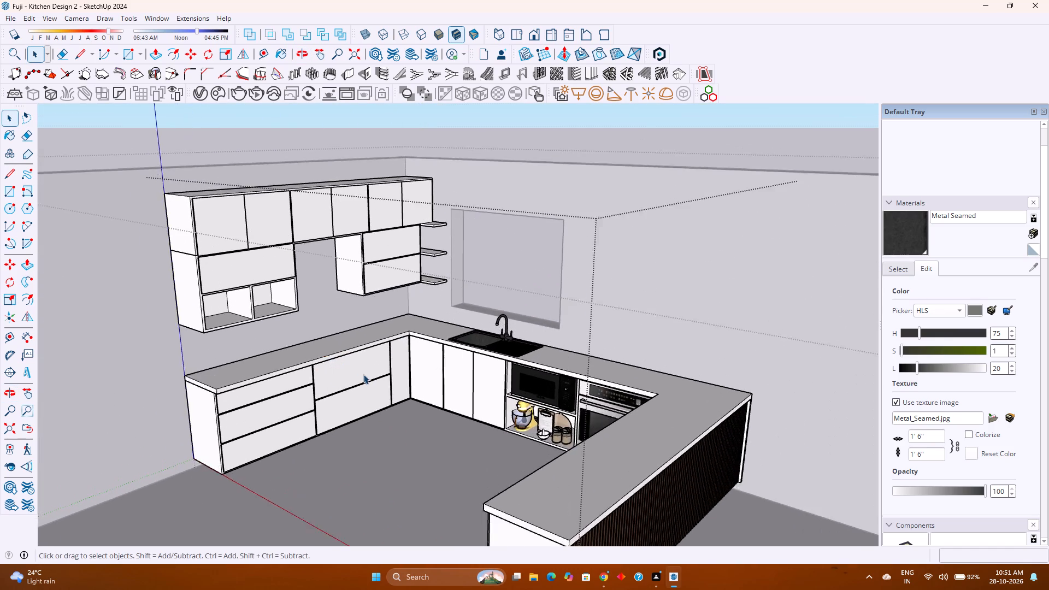
scroll(363, 374, up, 2)
scroll(363, 374, down, 3)
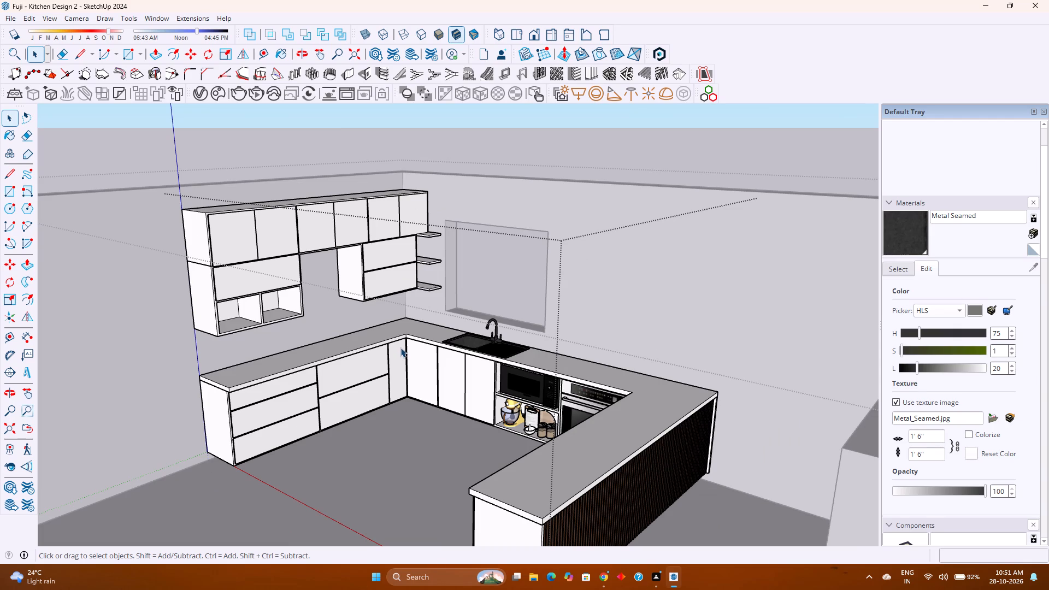
scroll(383, 340, down, 2)
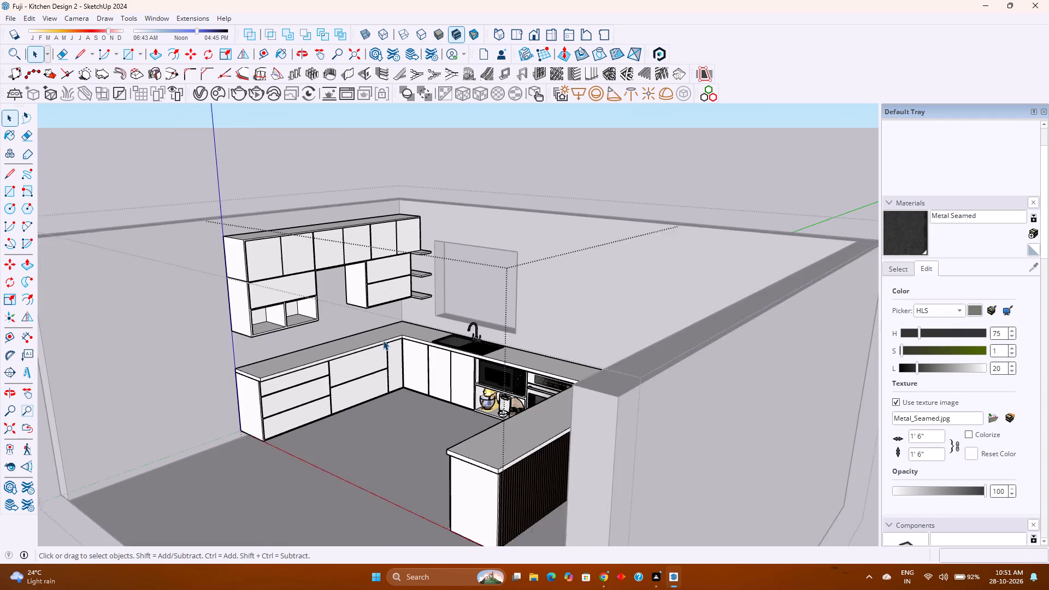
scroll(383, 340, down, 2)
scroll(223, 357, up, 3)
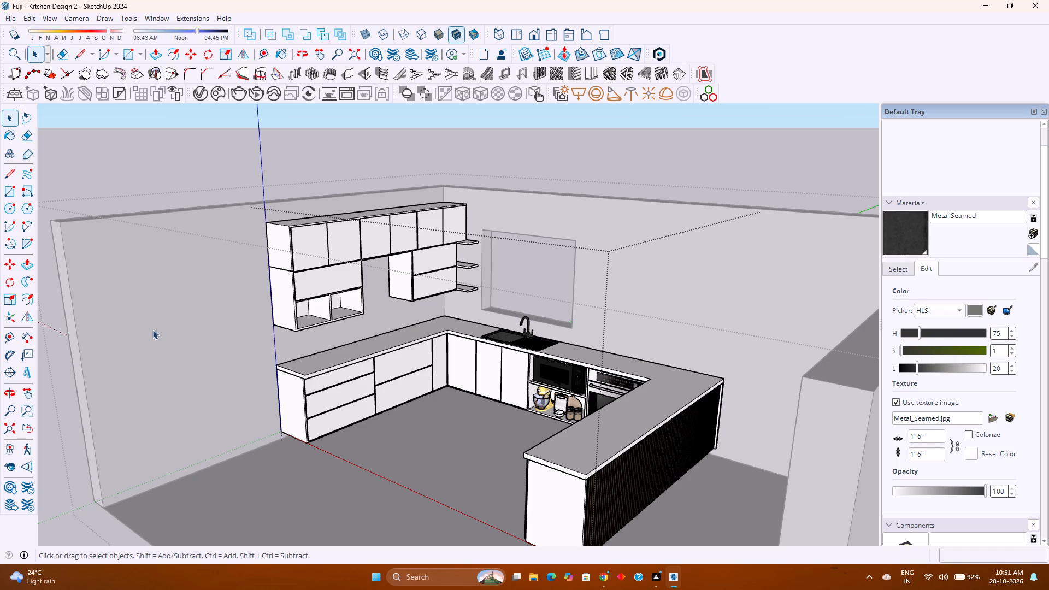
click(289, 315)
click(290, 397)
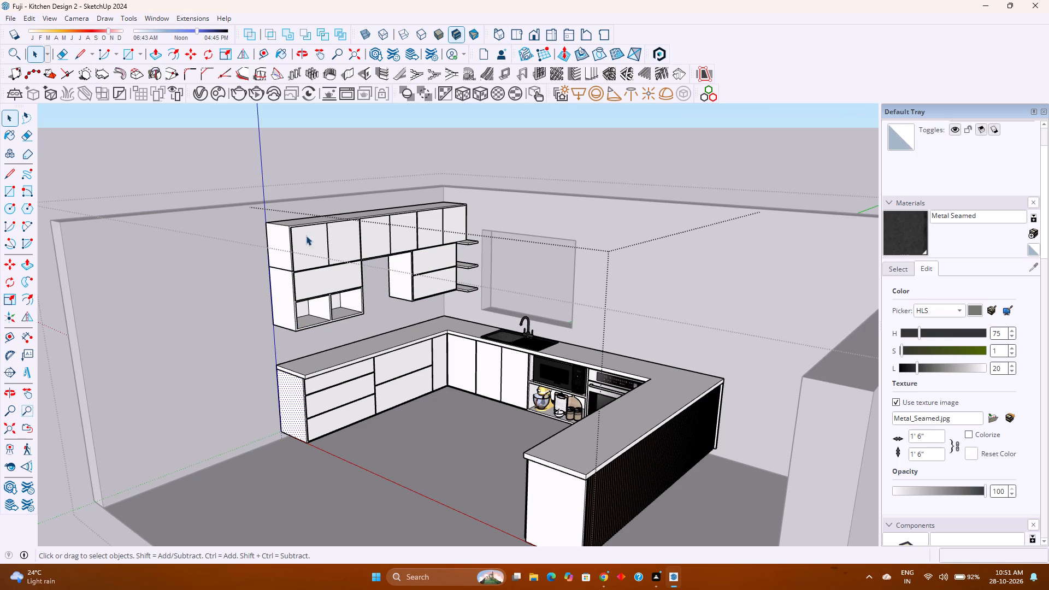
click(288, 242)
click(275, 281)
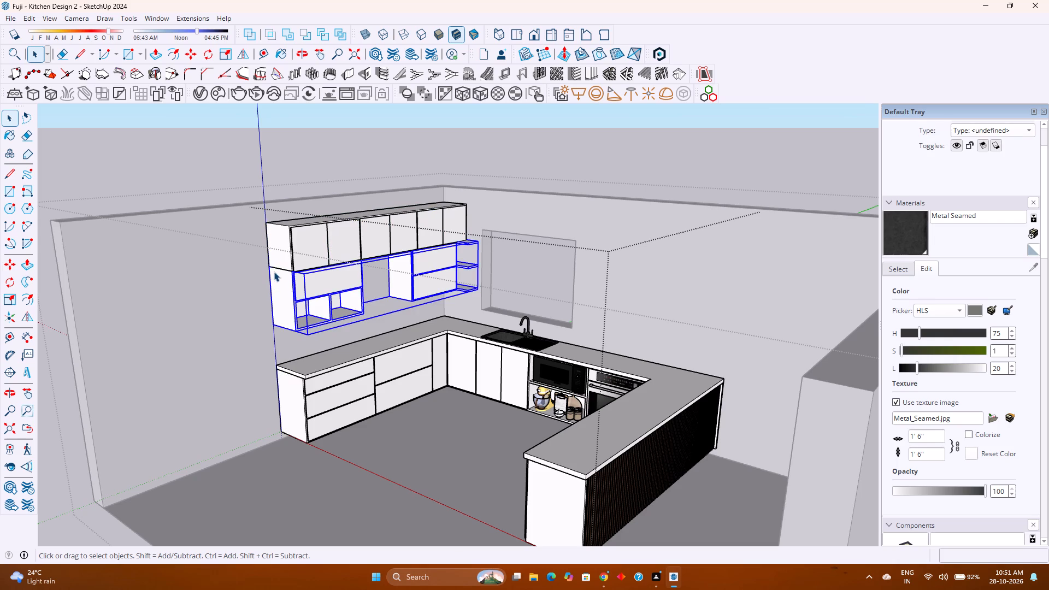
click(276, 250)
click(290, 295)
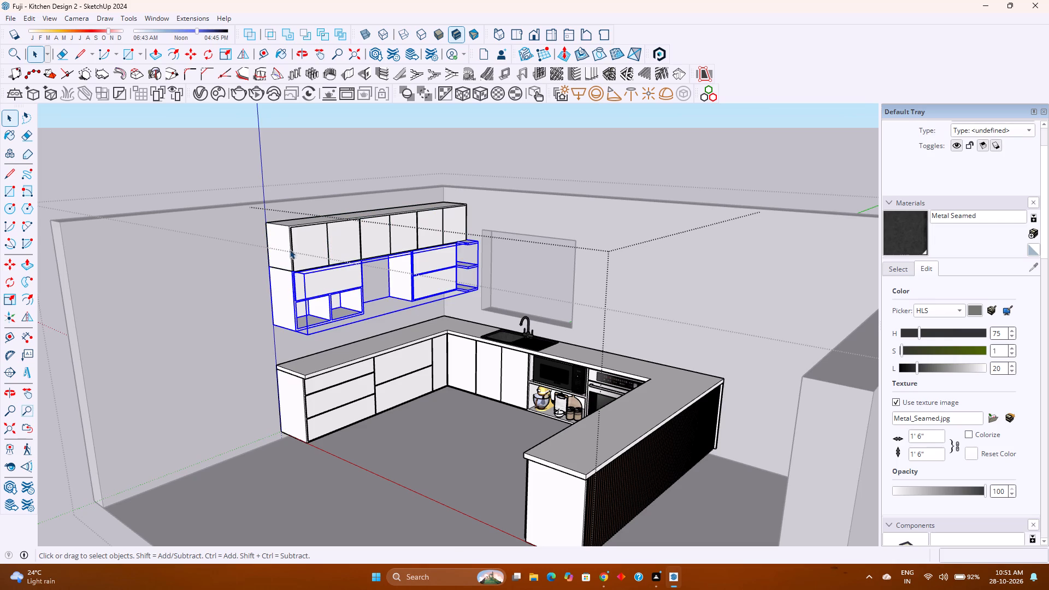
click(287, 245)
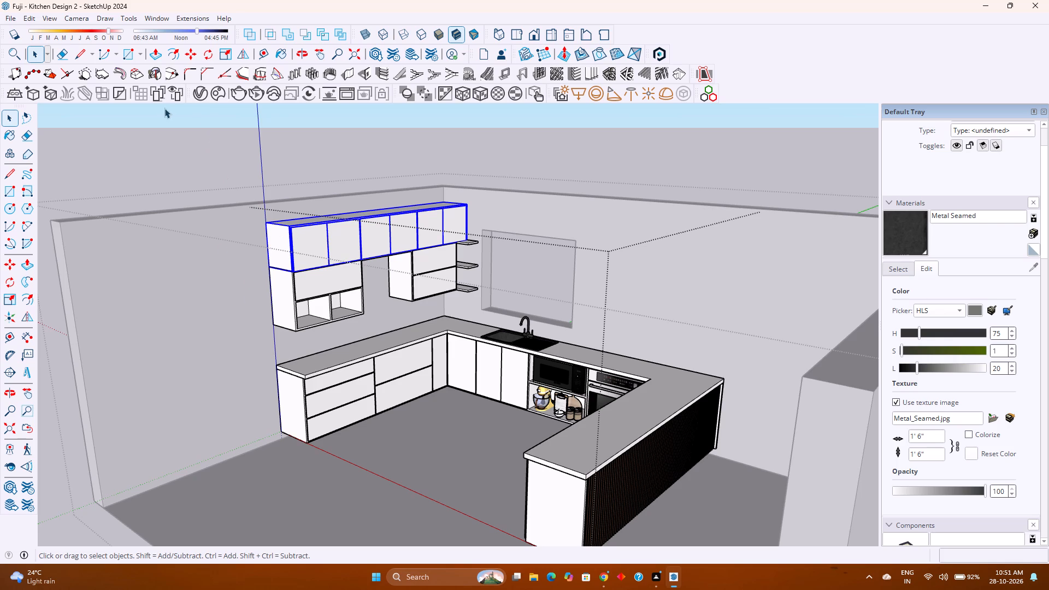
Place a vertical guide on the wall 1' 9" outward from the back edge of the upper wall cabinets' open end.
click(131, 56)
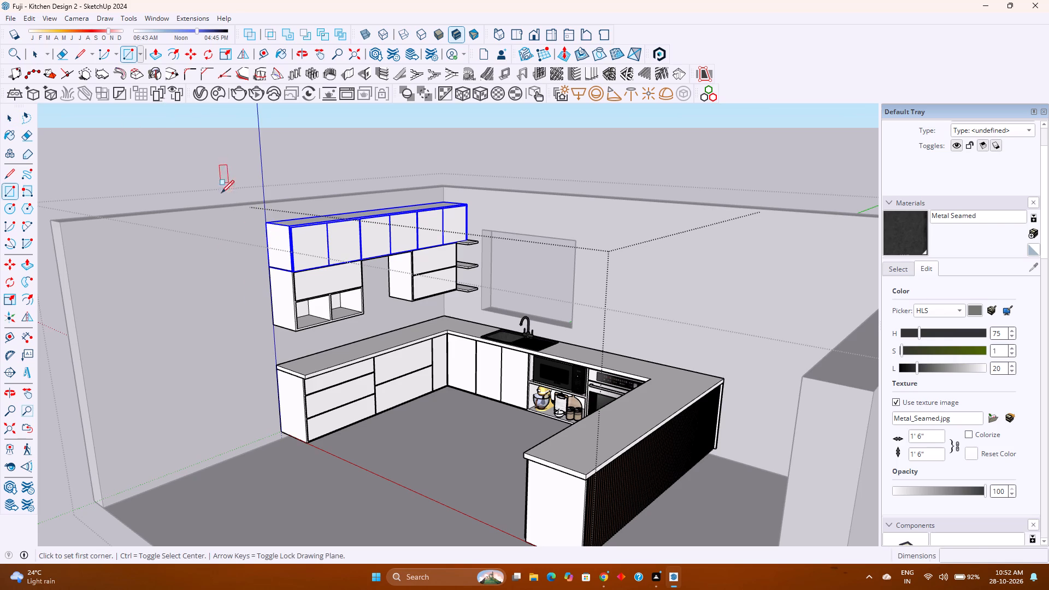
click(260, 51)
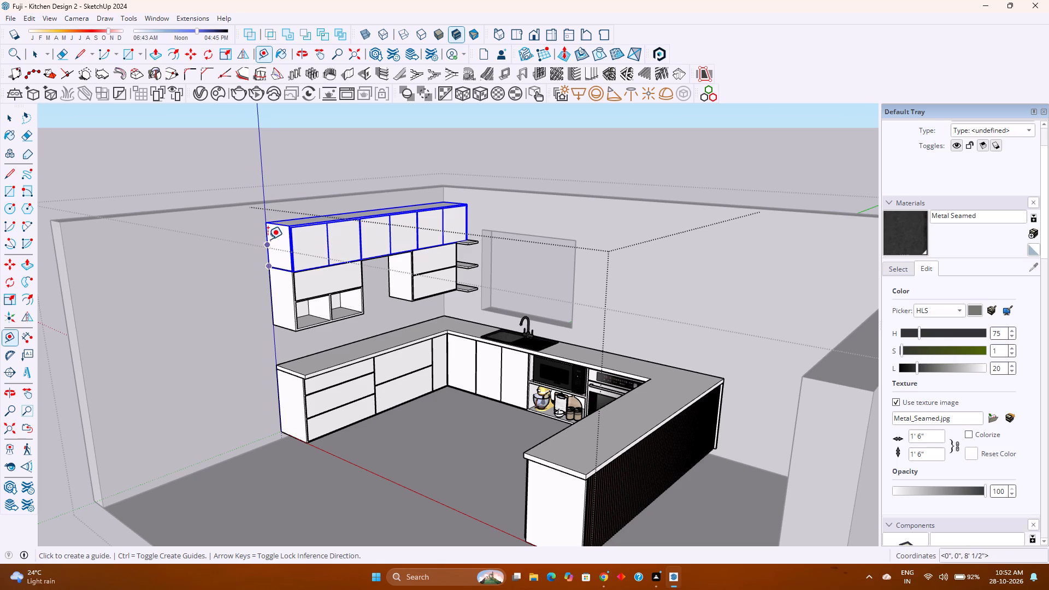
click(265, 238)
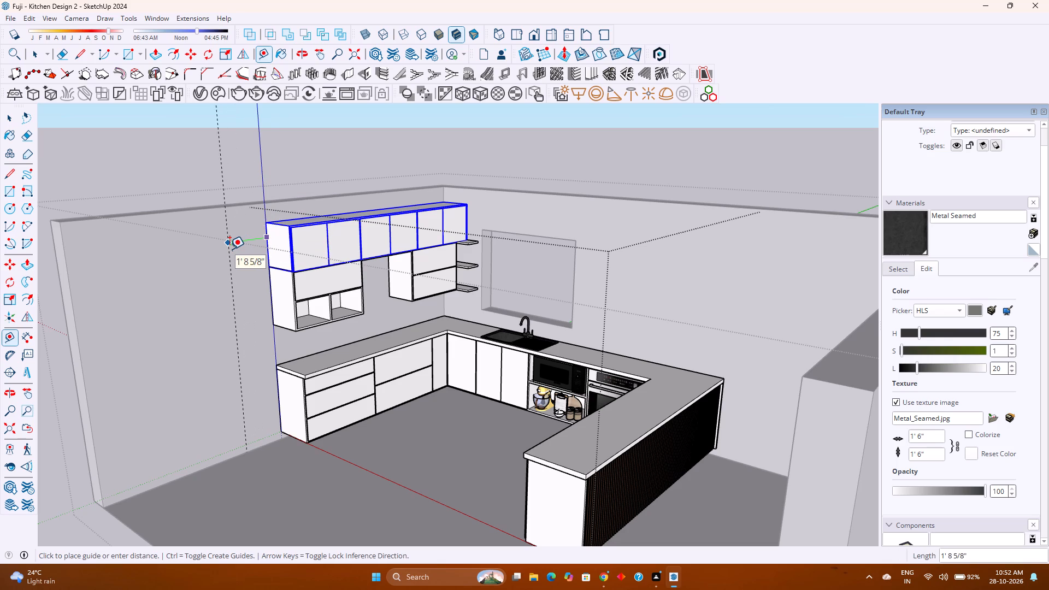
text(1'8)
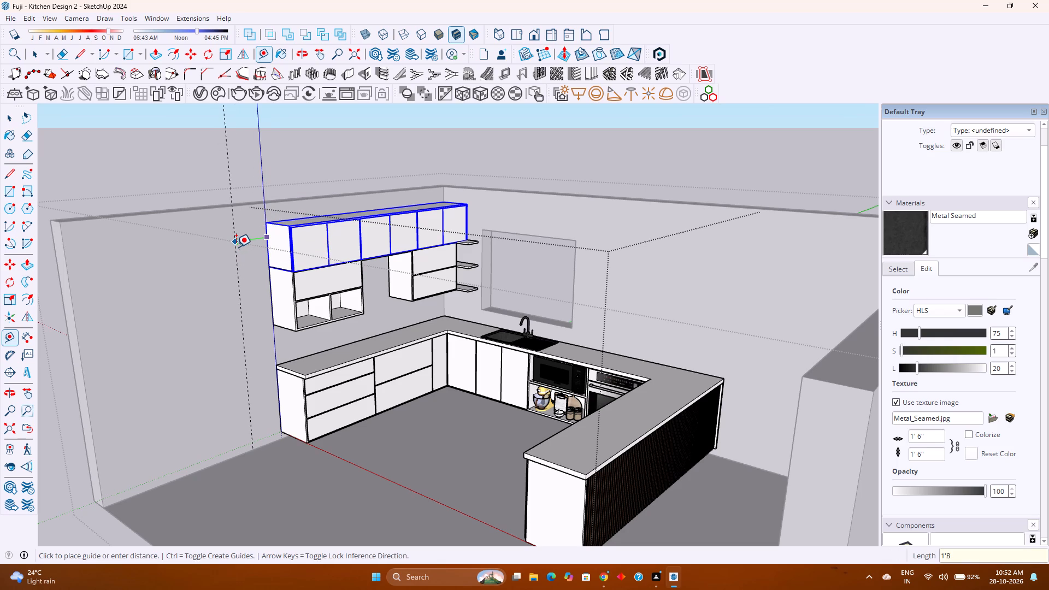
key(BackSpace)
text(9")
key(Return)
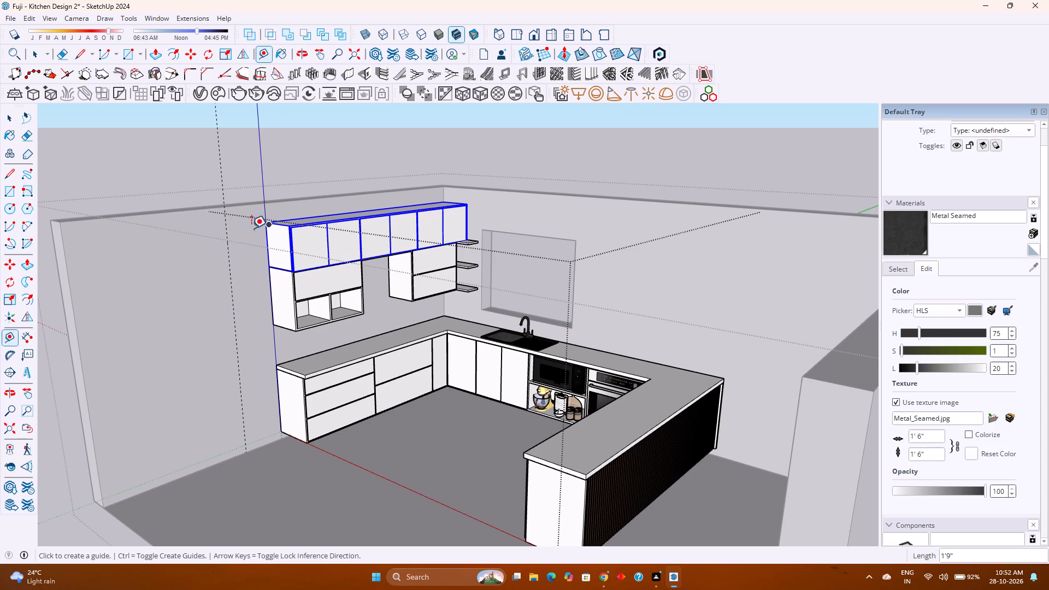
Draw a rectangle on the wall from the upper cabinet's top back corner to the guide, about 4' 1" high, and group it.
scroll(263, 231, up, 7)
click(268, 217)
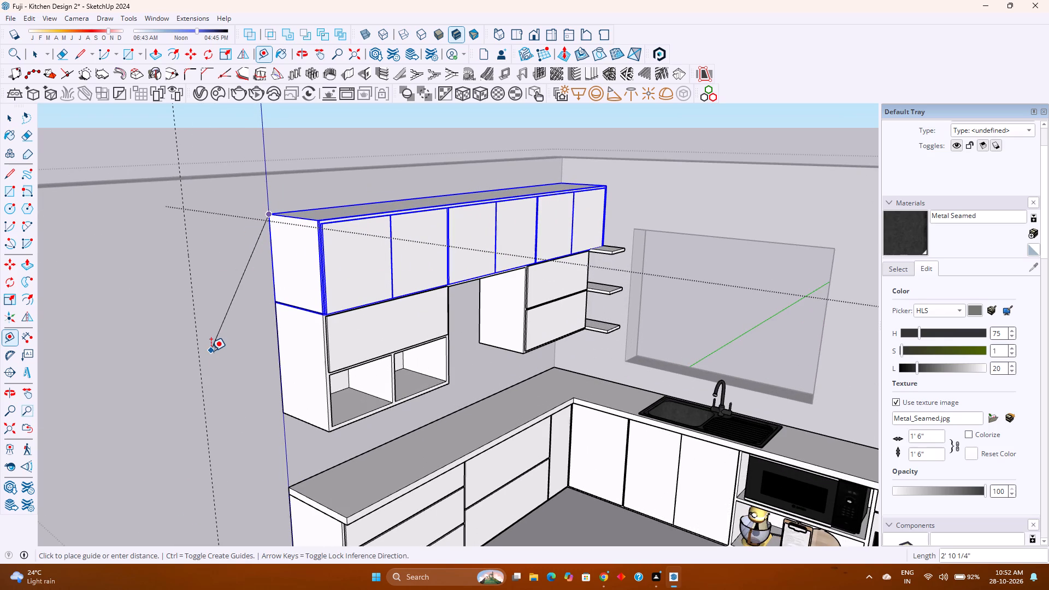
key(r)
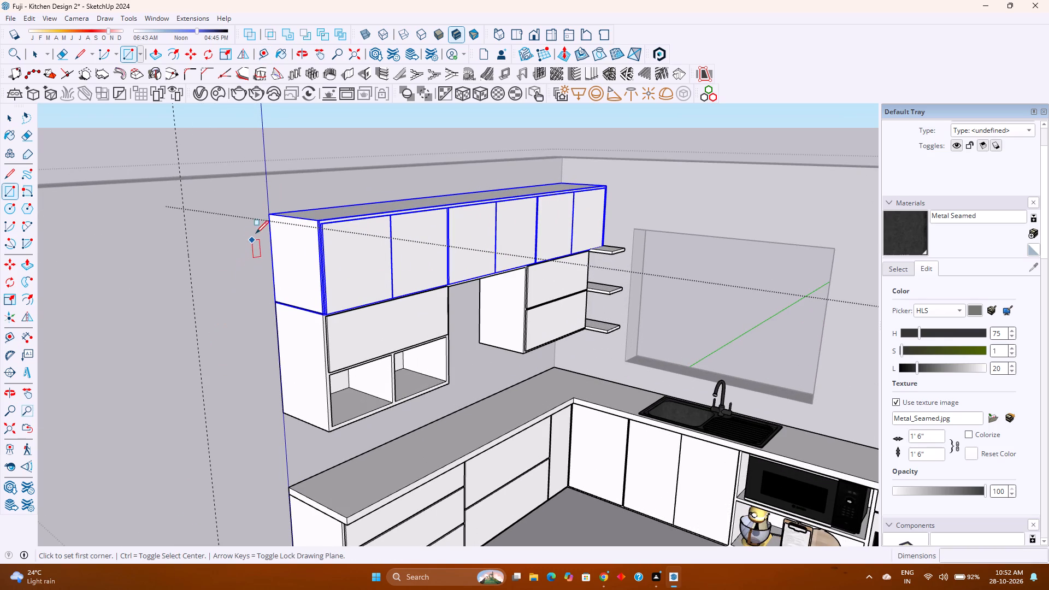
click(266, 220)
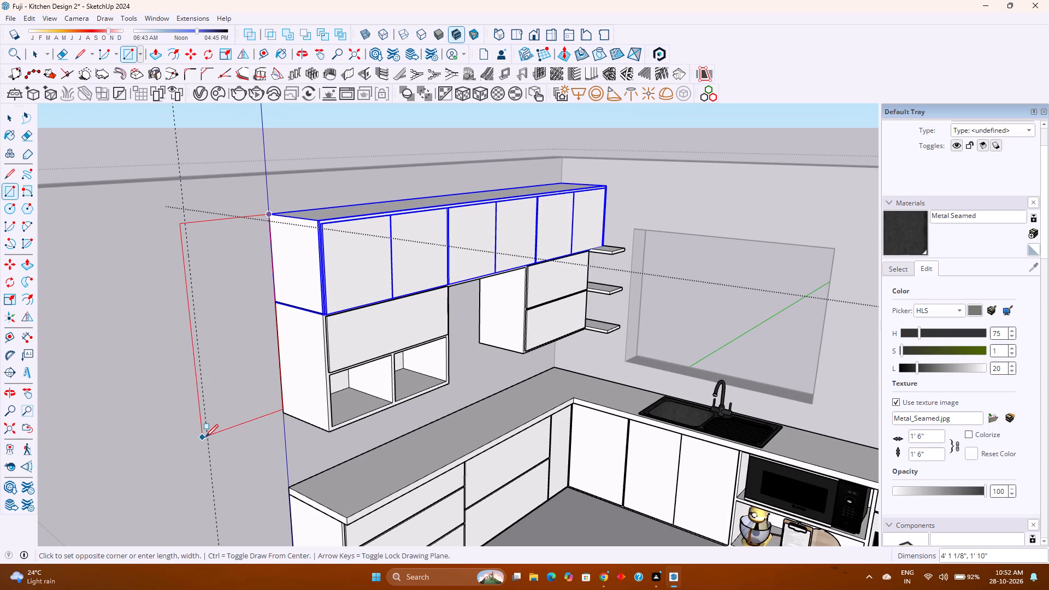
click(208, 434)
key(space)
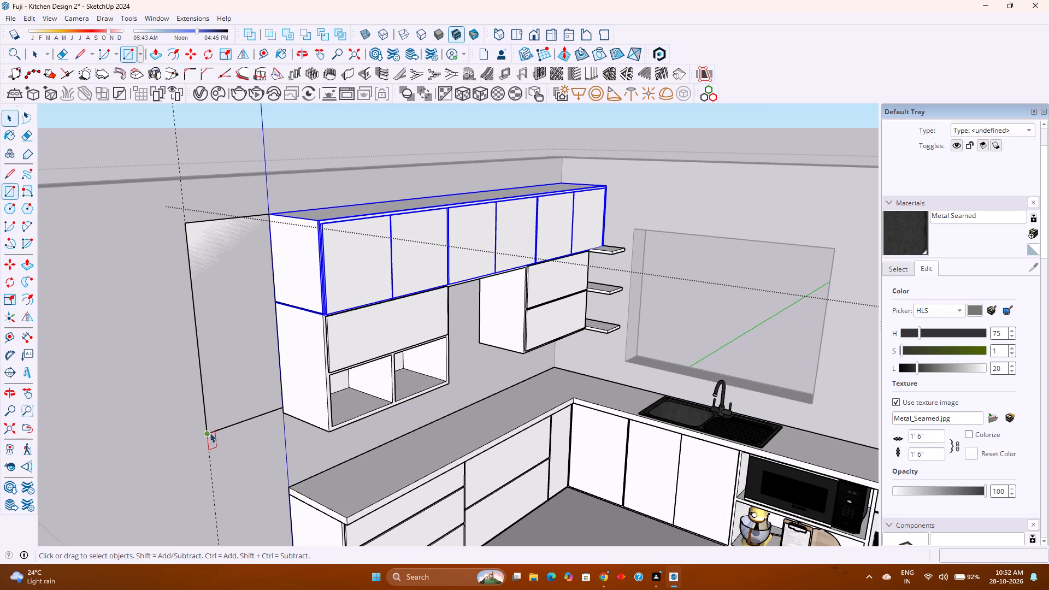
double_click(222, 400)
right_click(222, 400)
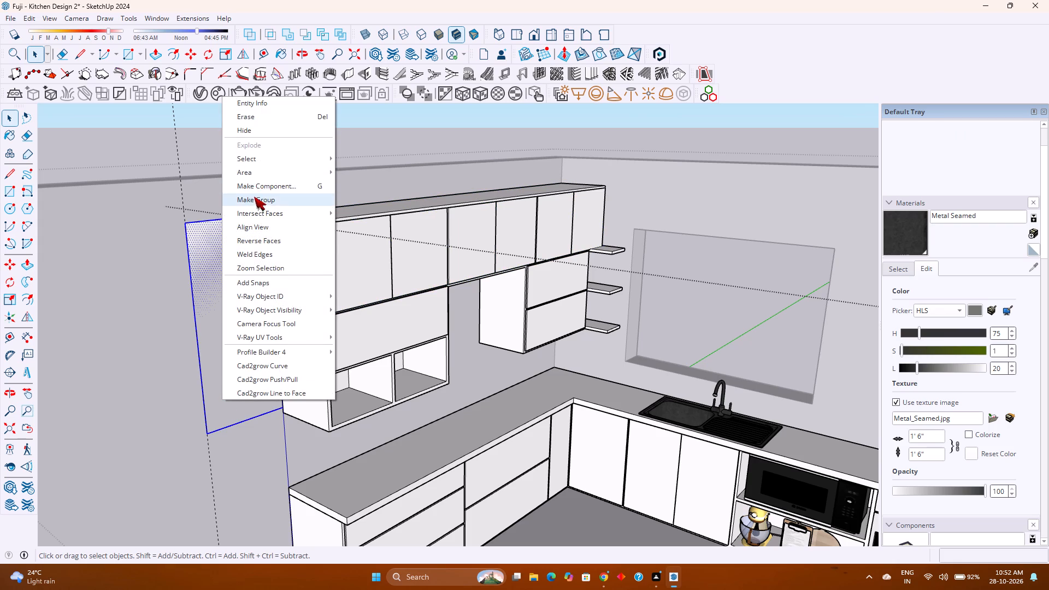
click(255, 200)
Inside the new group, push/pull the rectangle 1' 9" out from the wall to match the base cabinet's depth.
double_click(216, 278)
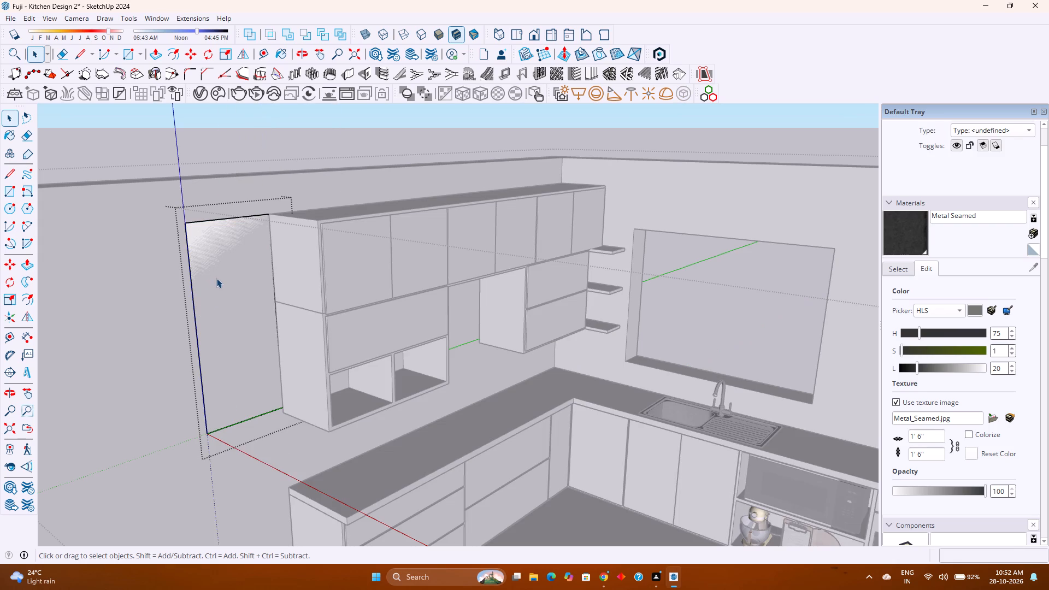
key(p)
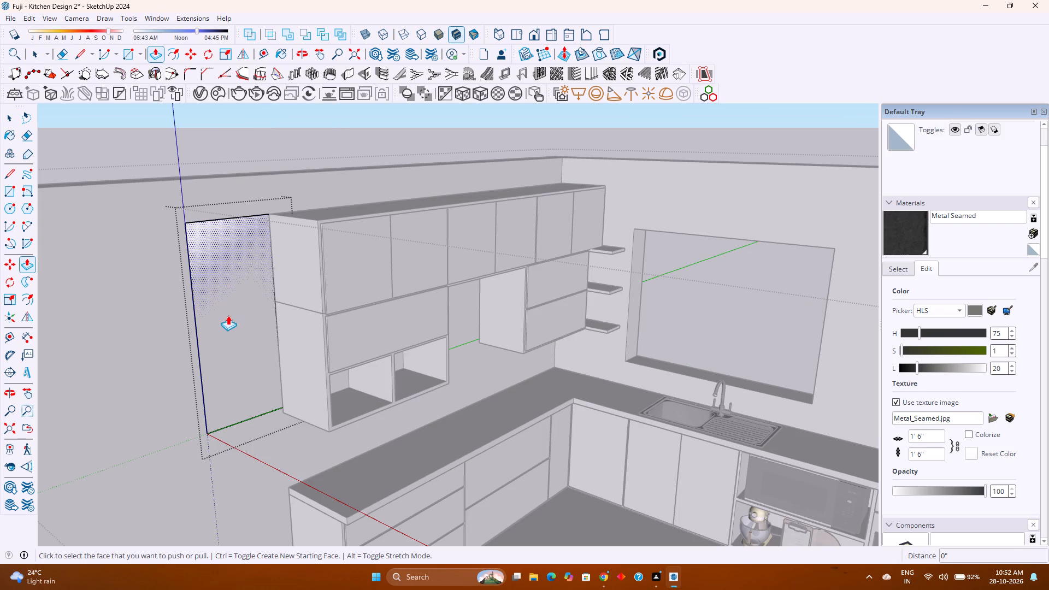
click(234, 292)
scroll(234, 292, down, 6)
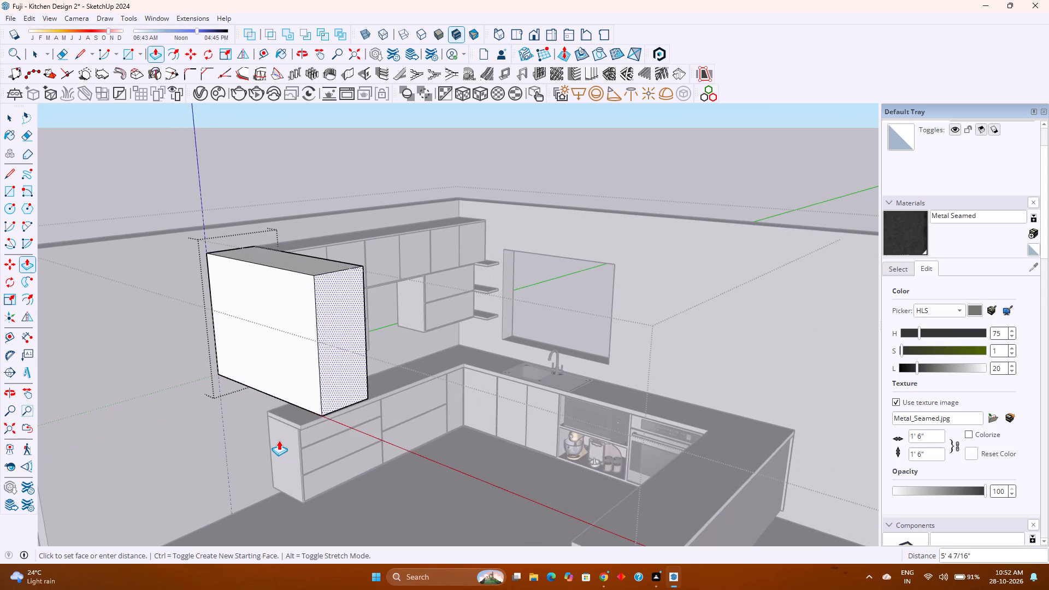
click(296, 444)
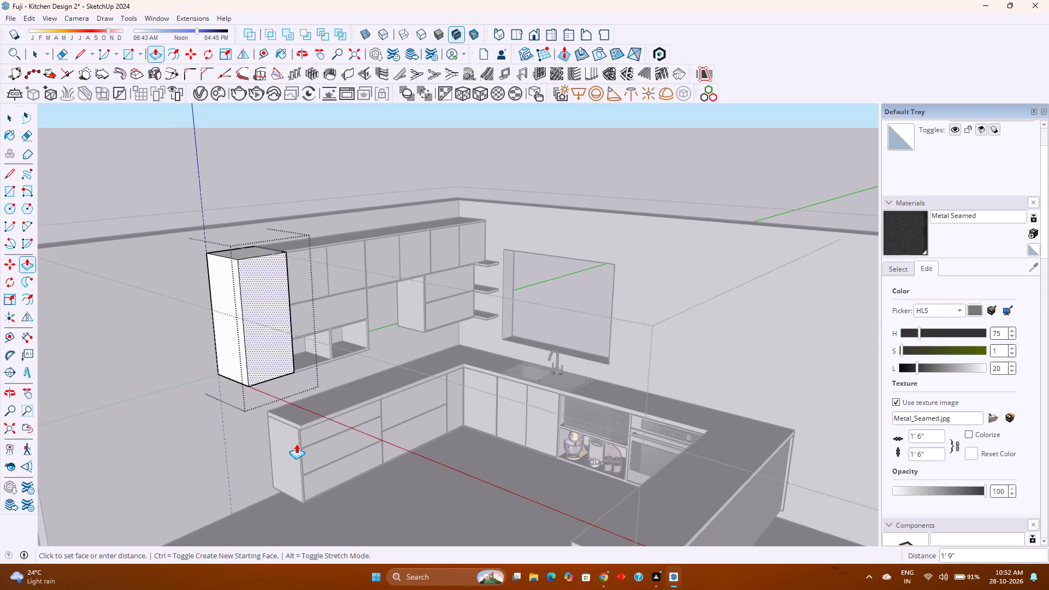
Extend the box's underside about 4' 10" down to the base cabinet's bottom corner, forming a full-height tall unit.
middle_drag(264, 397, 262, 318)
scroll(262, 318, up, 2)
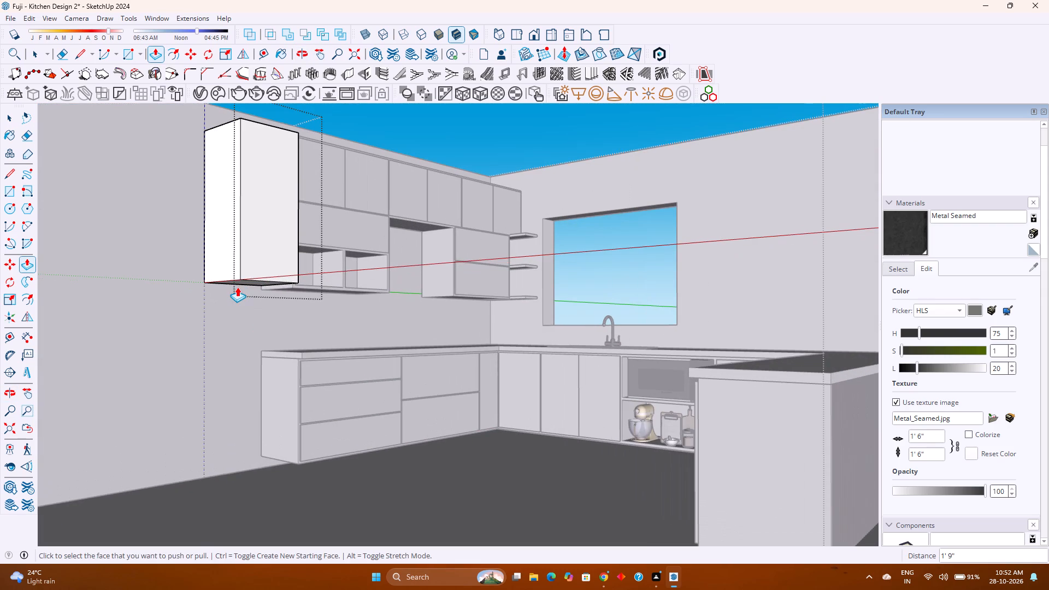
click(242, 284)
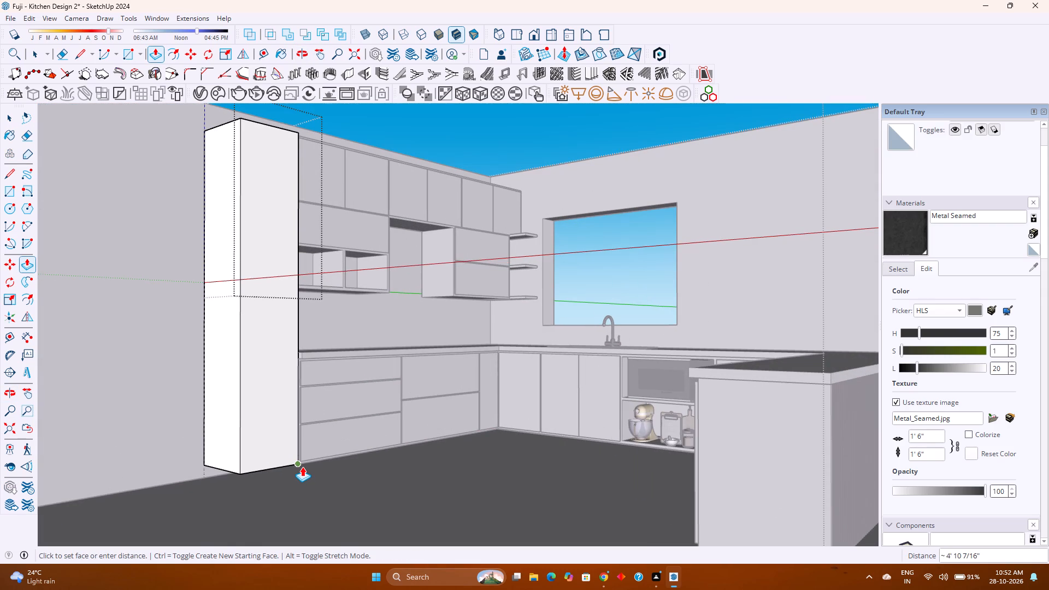
scroll(302, 467, up, 10)
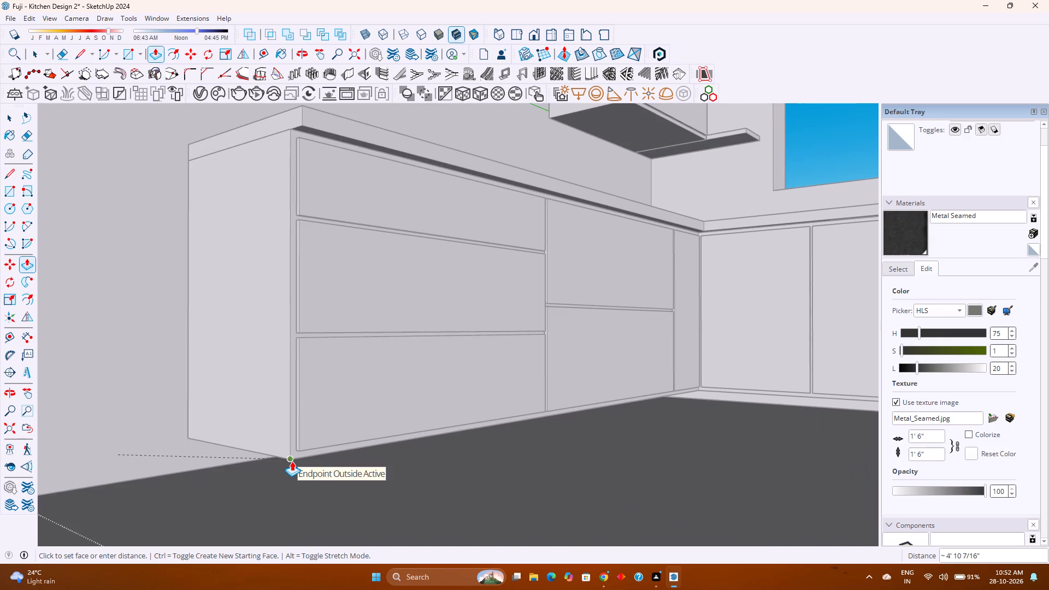
click(292, 461)
scroll(292, 461, down, 15)
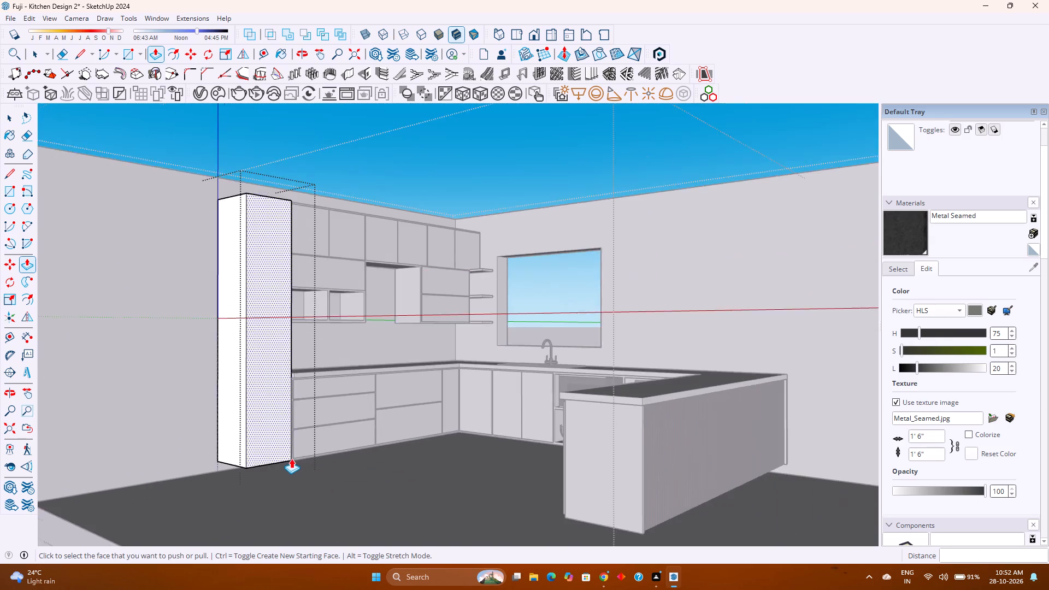
Offset the outline of the tall unit's front face 1" inward to form a border.
scroll(291, 458, down, 2)
middle_click(348, 501)
scroll(288, 430, down, 2)
middle_drag(288, 430, 340, 473)
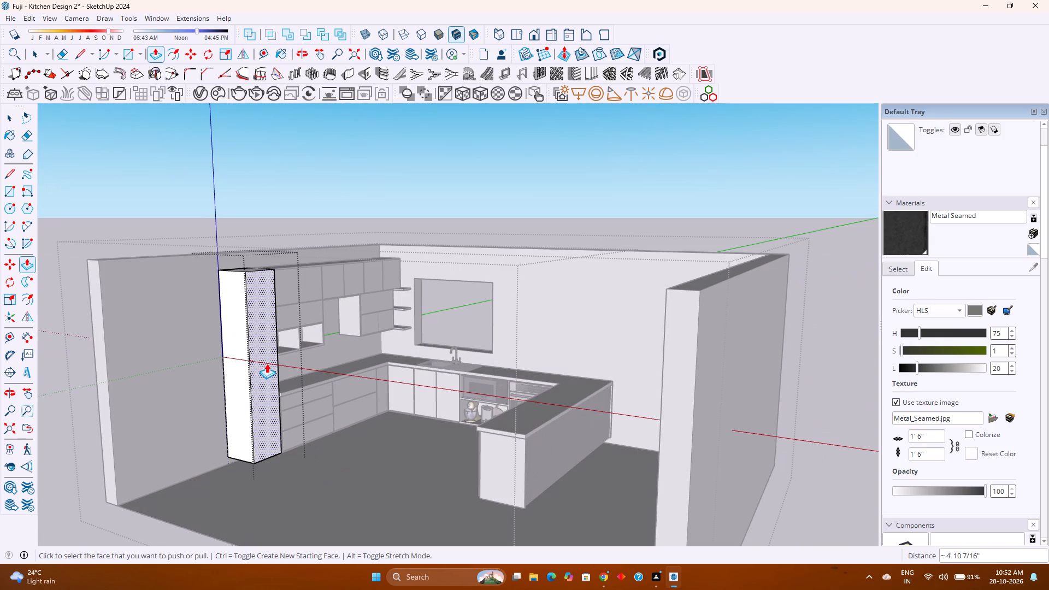
shift+middle_drag(276, 361, 426, 465)
middle_drag(429, 462, 392, 496)
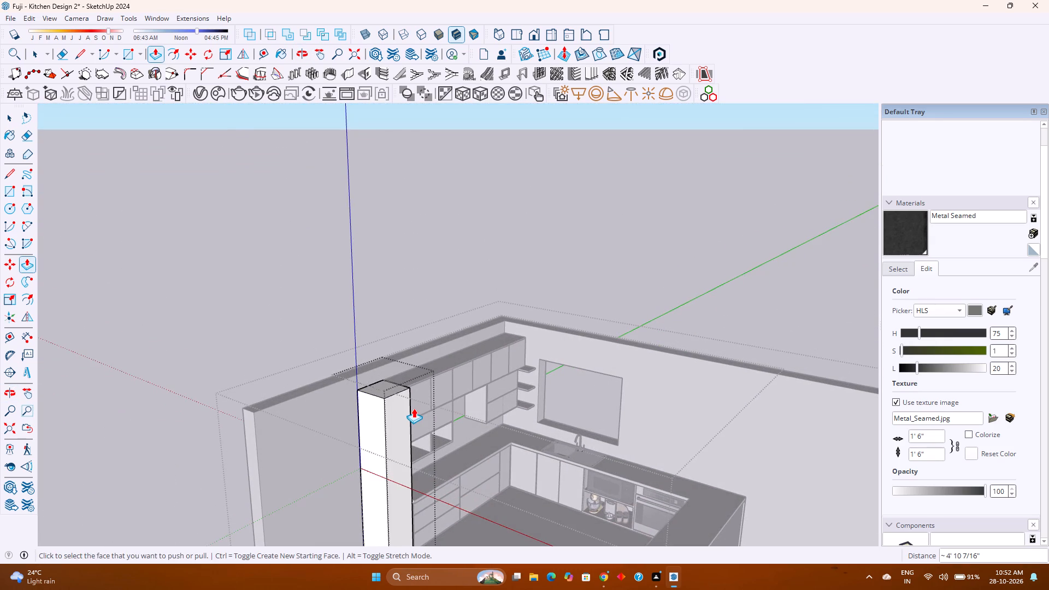
scroll(414, 408, up, 11)
middle_drag(411, 408, 358, 397)
middle_click(358, 397)
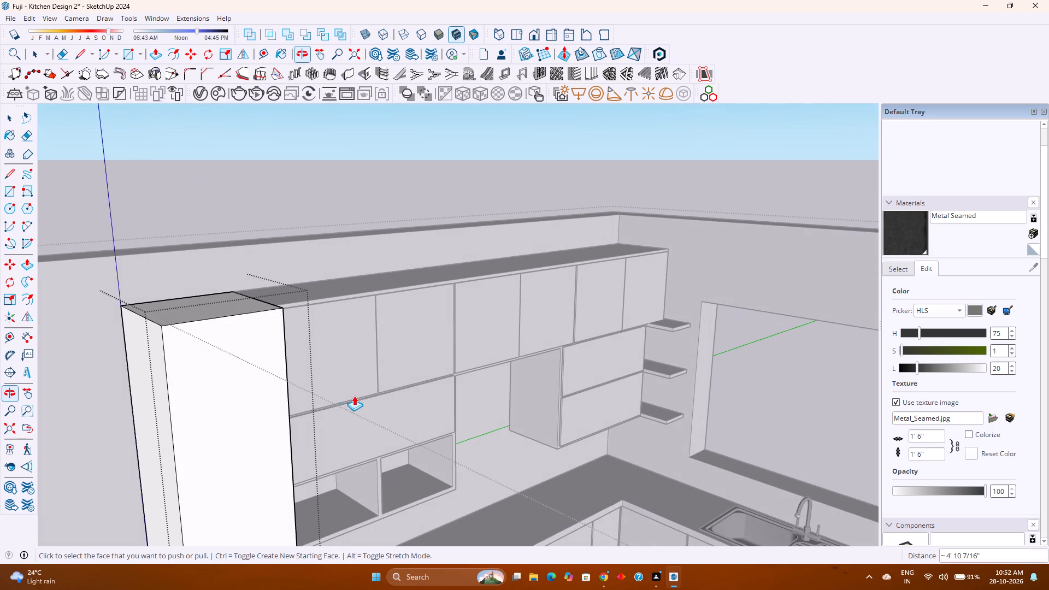
click(172, 58)
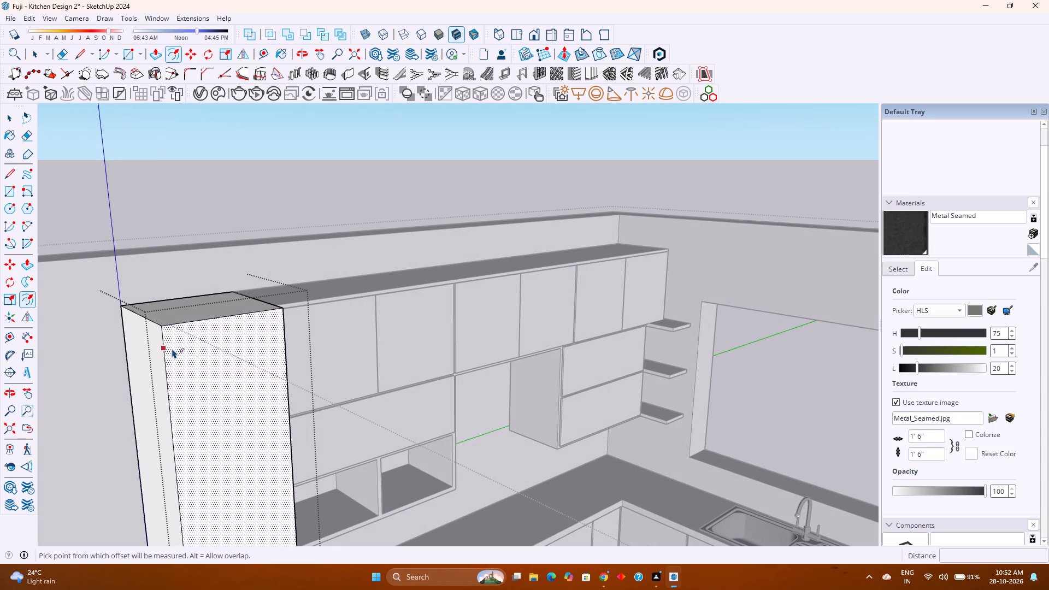
click(197, 327)
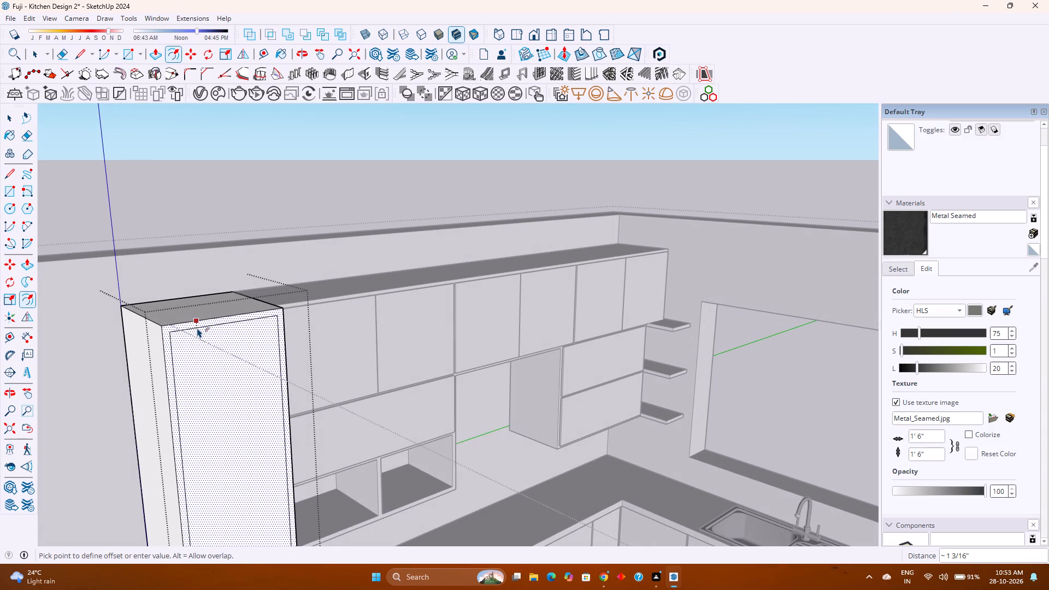
key(1)
key(Return)
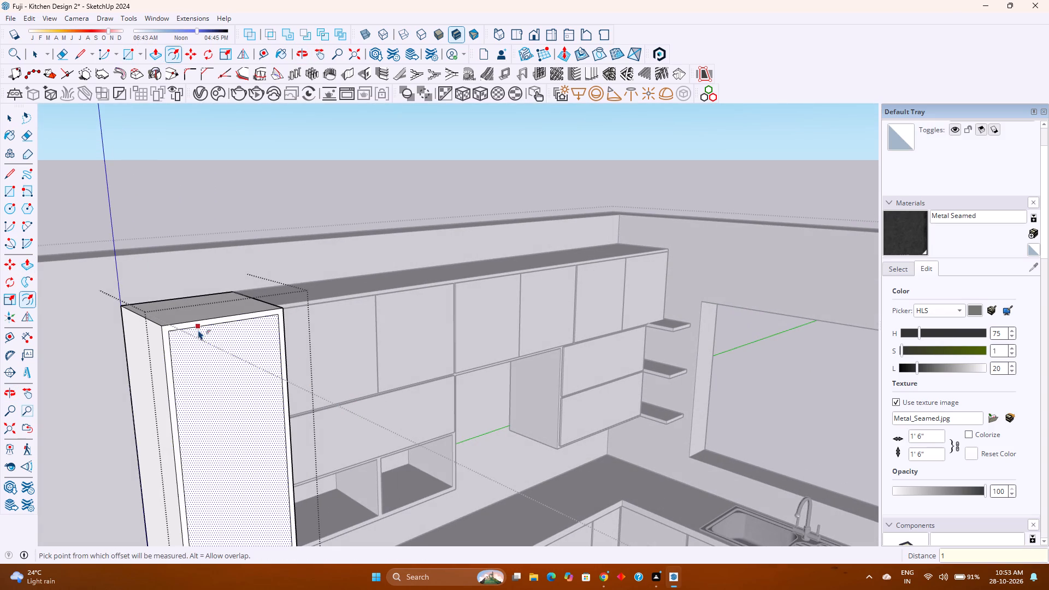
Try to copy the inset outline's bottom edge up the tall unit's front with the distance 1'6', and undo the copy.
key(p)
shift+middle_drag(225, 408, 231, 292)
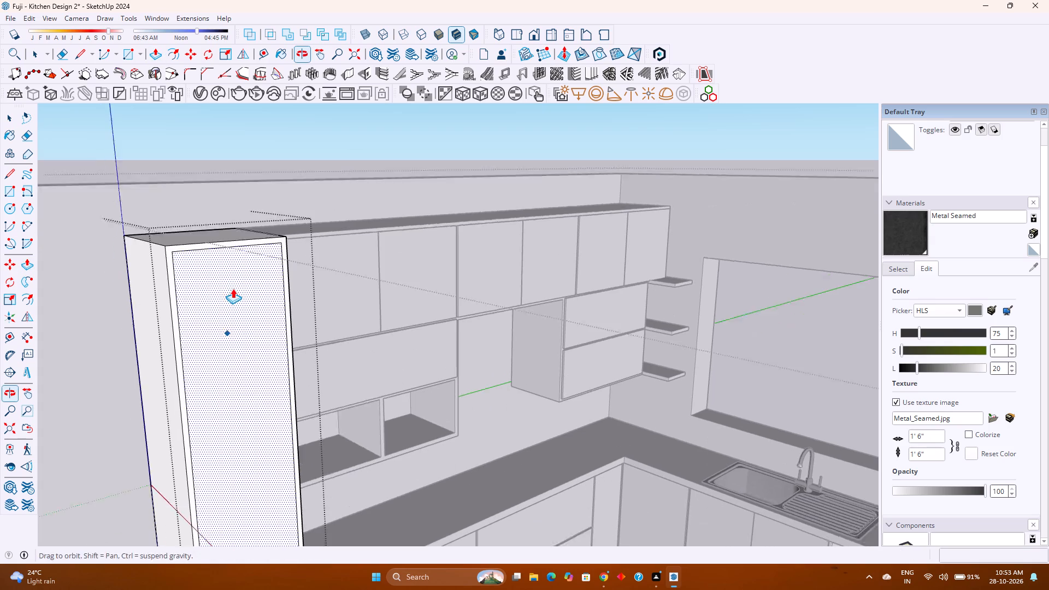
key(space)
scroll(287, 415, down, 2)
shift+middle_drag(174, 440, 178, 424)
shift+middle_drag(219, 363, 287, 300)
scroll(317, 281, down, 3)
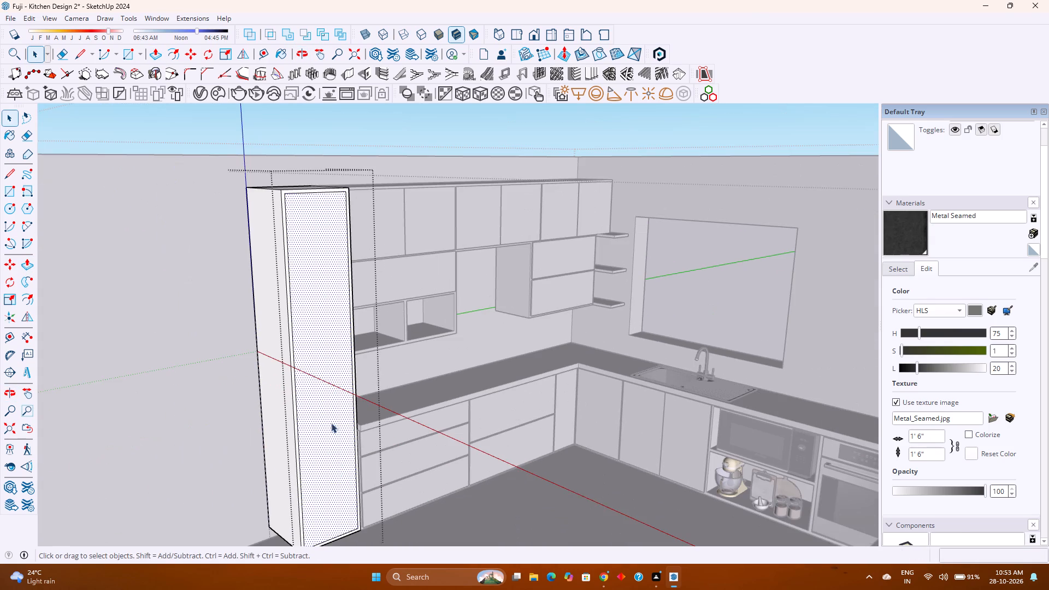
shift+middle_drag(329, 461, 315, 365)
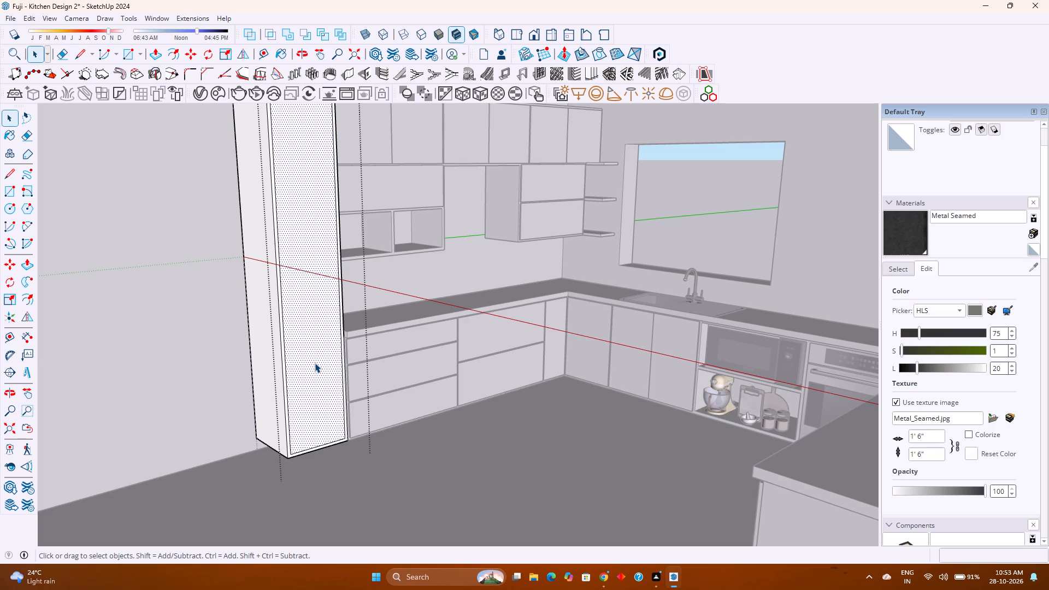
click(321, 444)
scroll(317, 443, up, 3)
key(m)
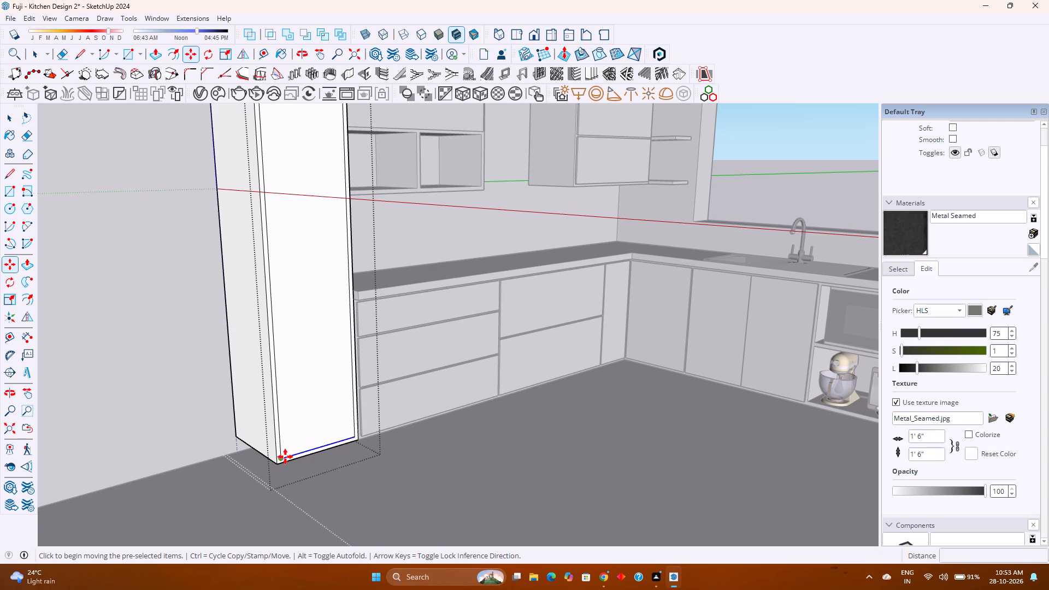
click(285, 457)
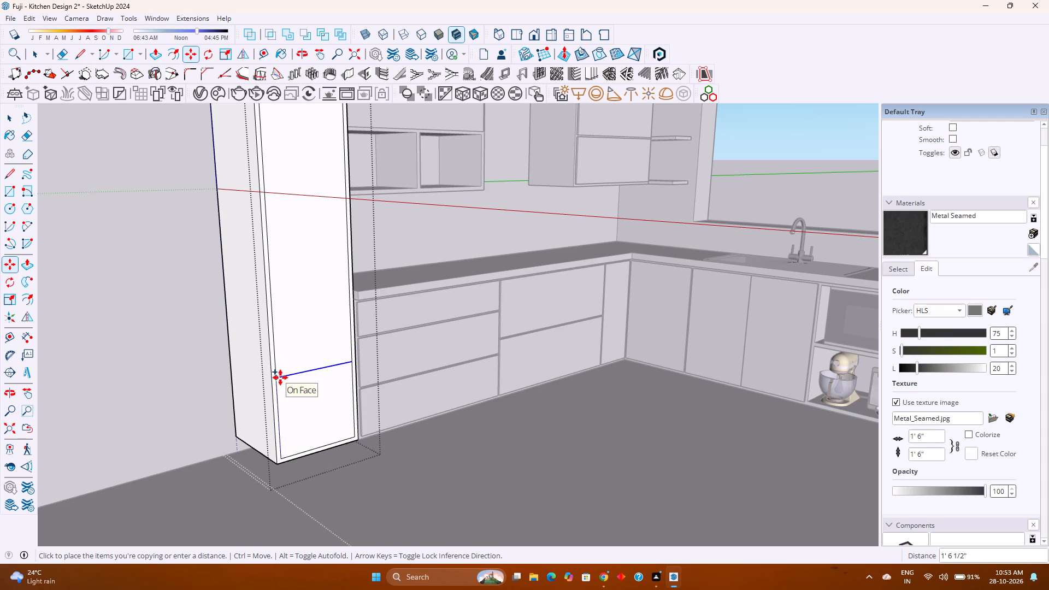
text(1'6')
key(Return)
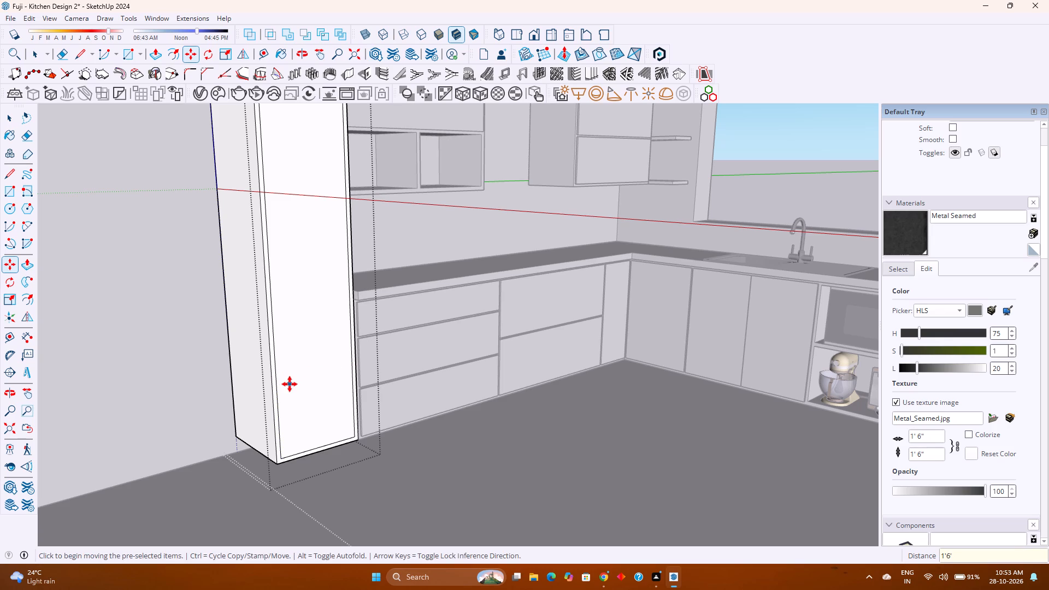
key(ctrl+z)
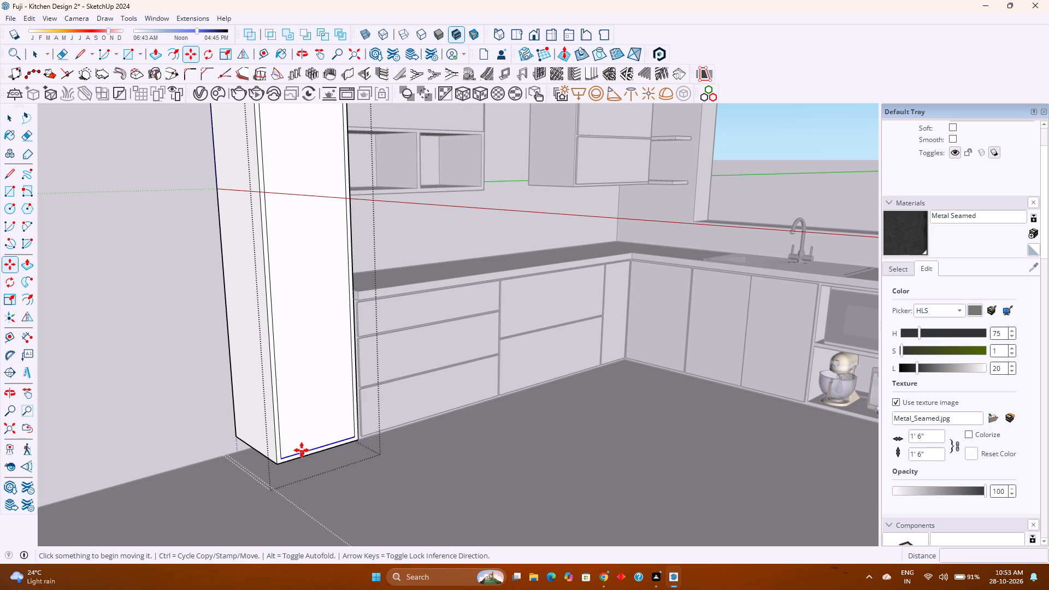
Copy the inset's bottom edge 1'6" straight up, and copy the new line another 1" up to outline the lower divider.
click(302, 450)
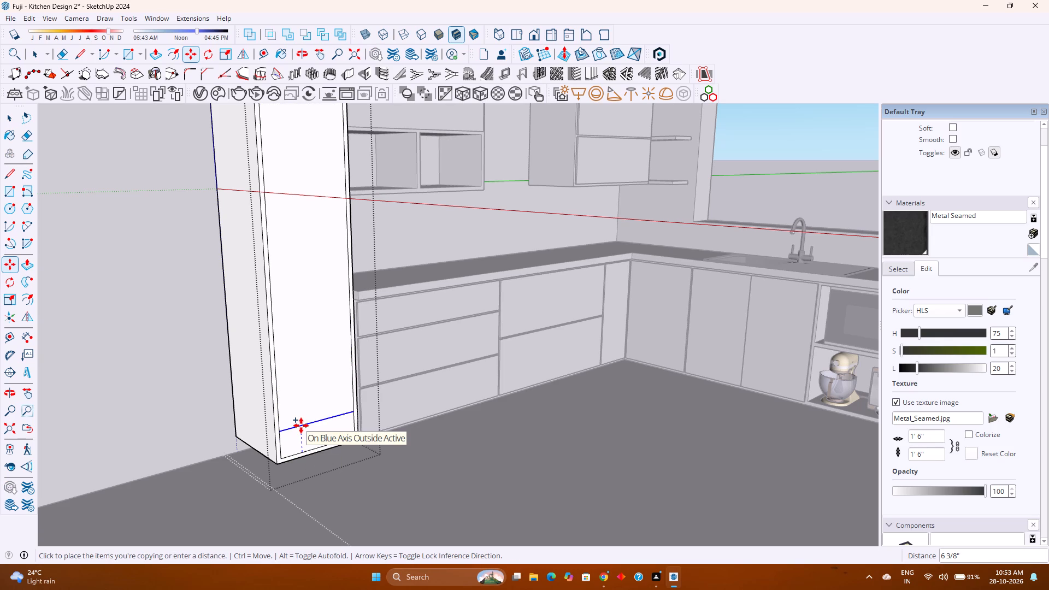
key(Up)
text(1')
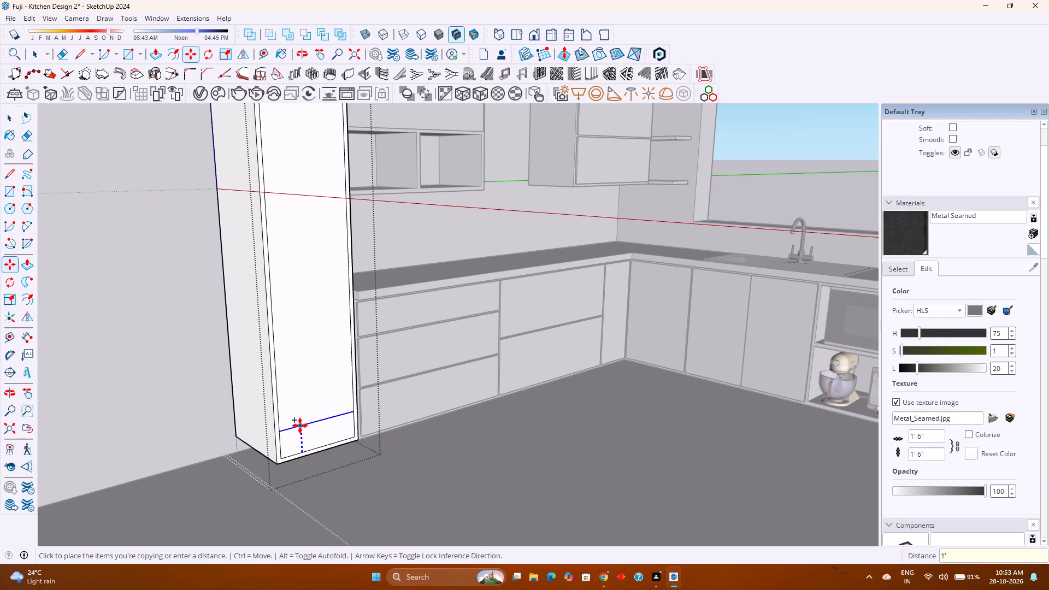
key(6)
key(shift+quotedbl)
key(Return)
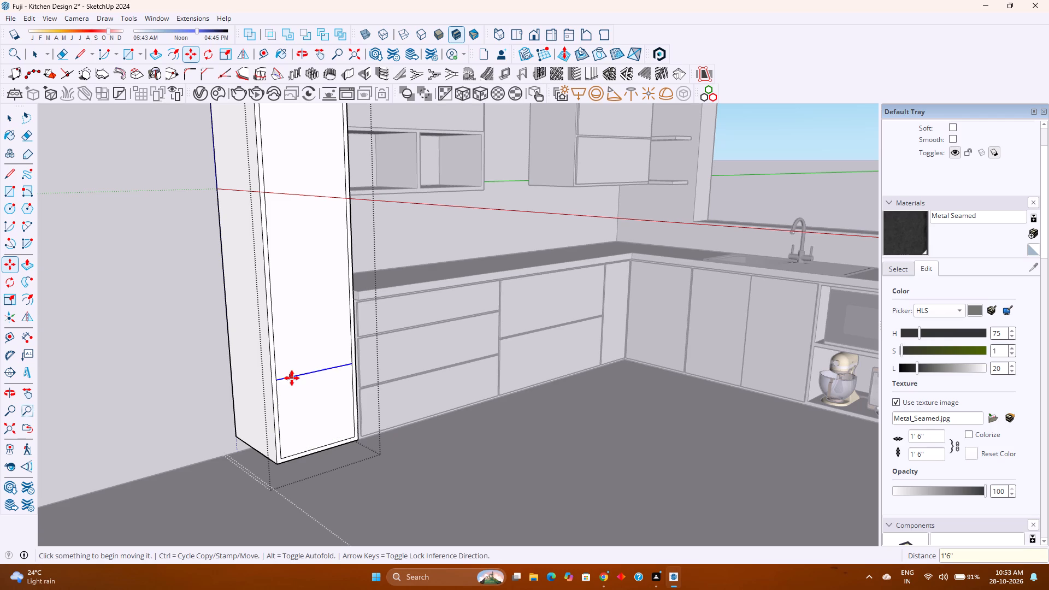
click(292, 377)
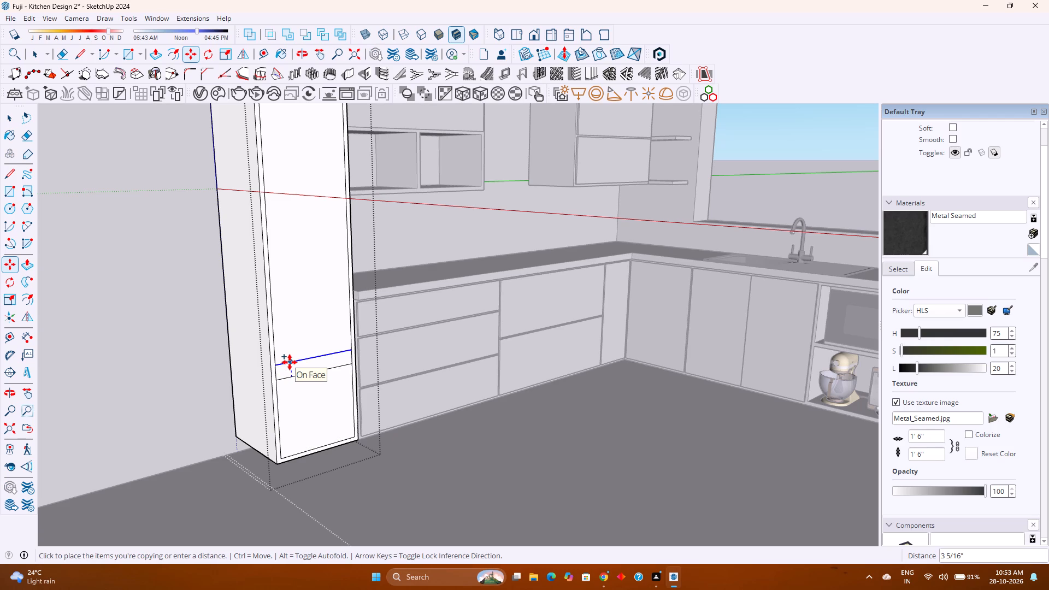
key(Up)
key(1)
key(Return)
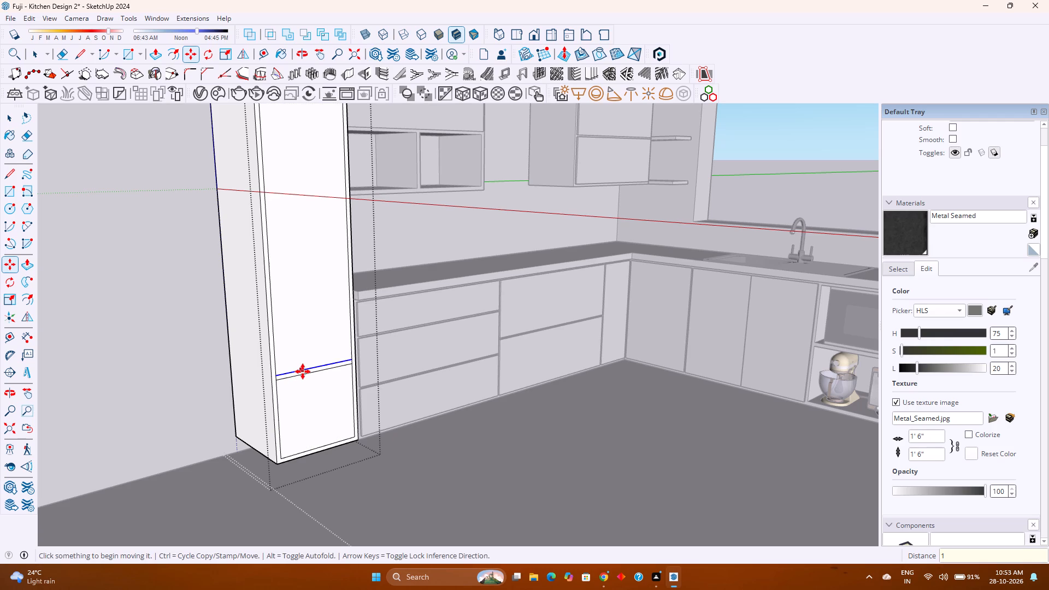
Copy the lower divider's top line 3' straight up, and copy that line another 1" up to outline a second divider.
click(303, 371)
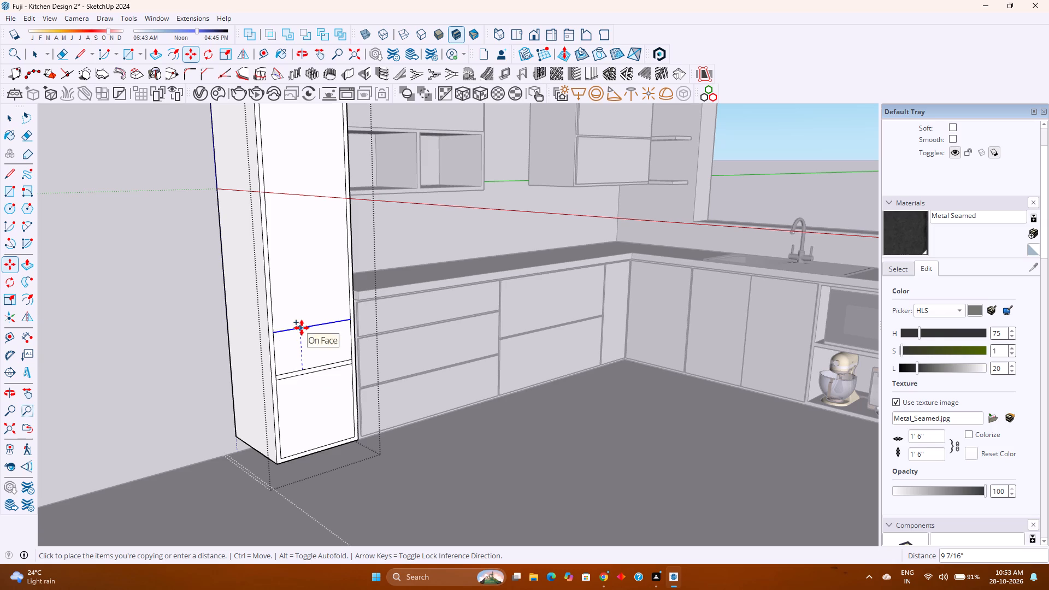
key(Up)
scroll(301, 322, down, 7)
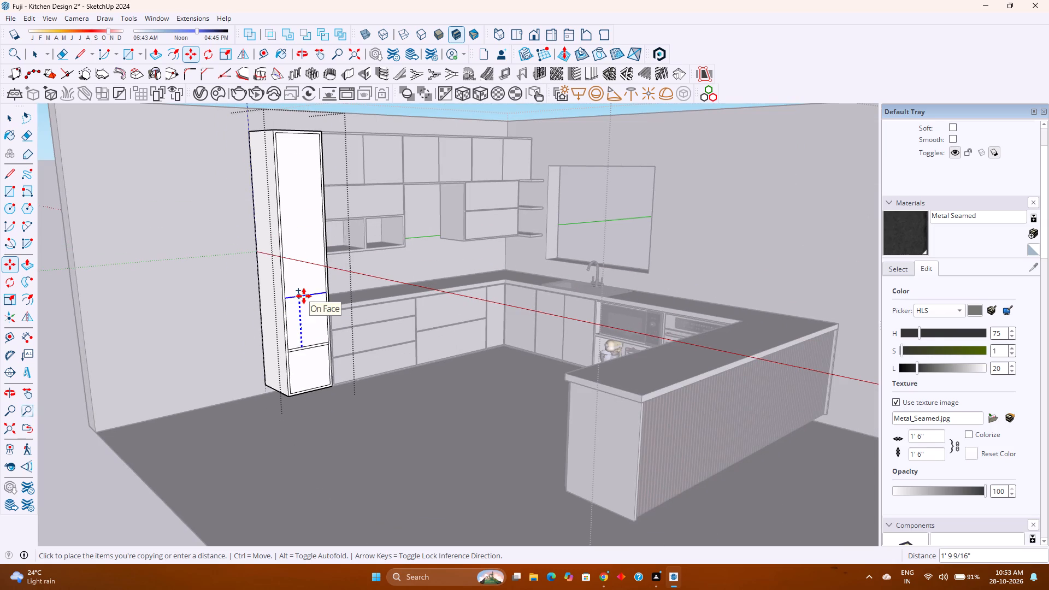
scroll(311, 259, up, 3)
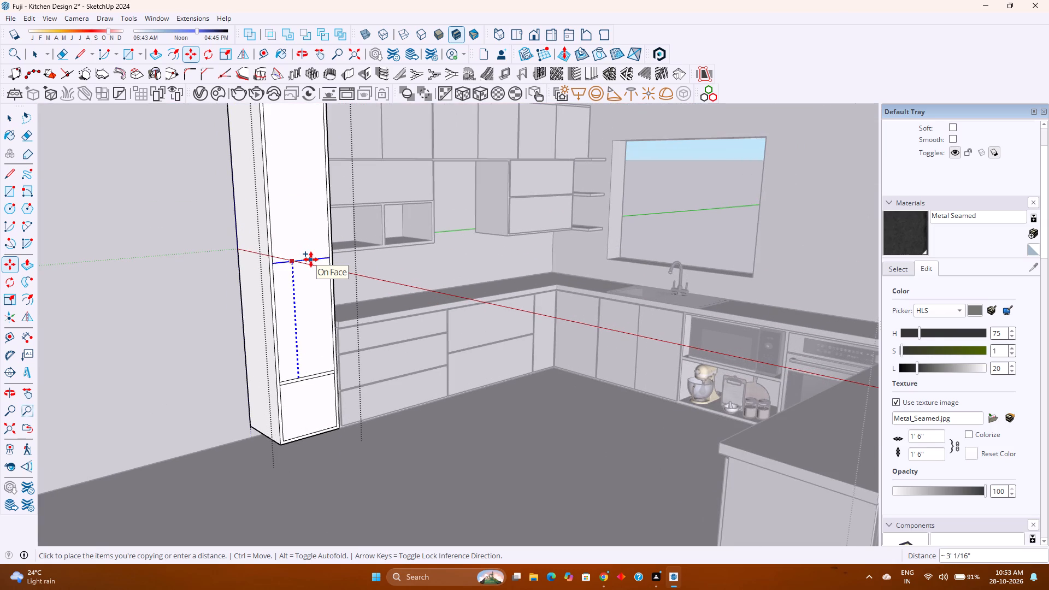
text(3')
key(Return)
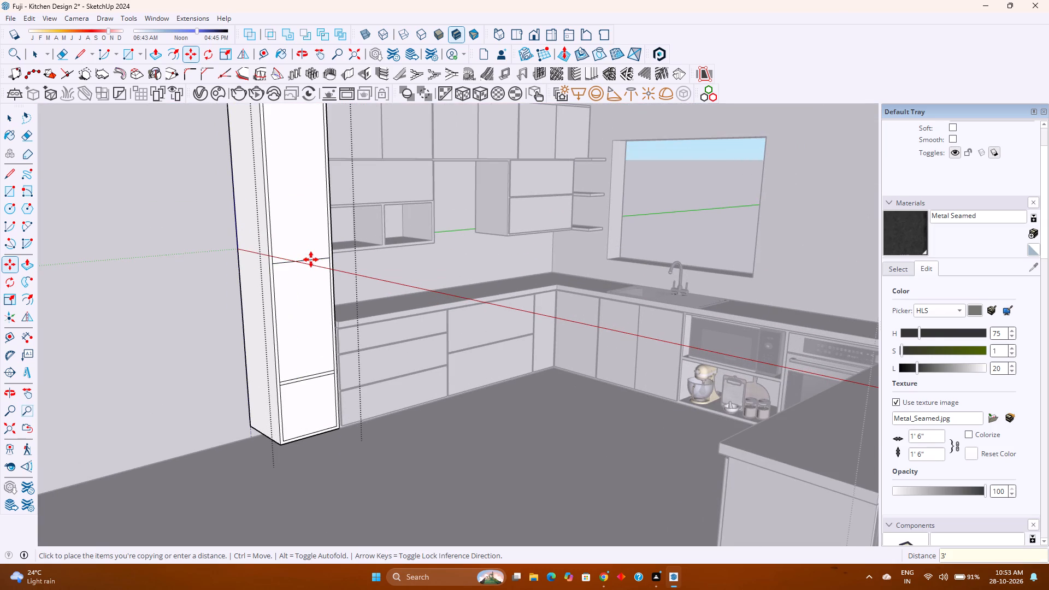
middle_drag(314, 273, 291, 301)
scroll(284, 302, up, 3)
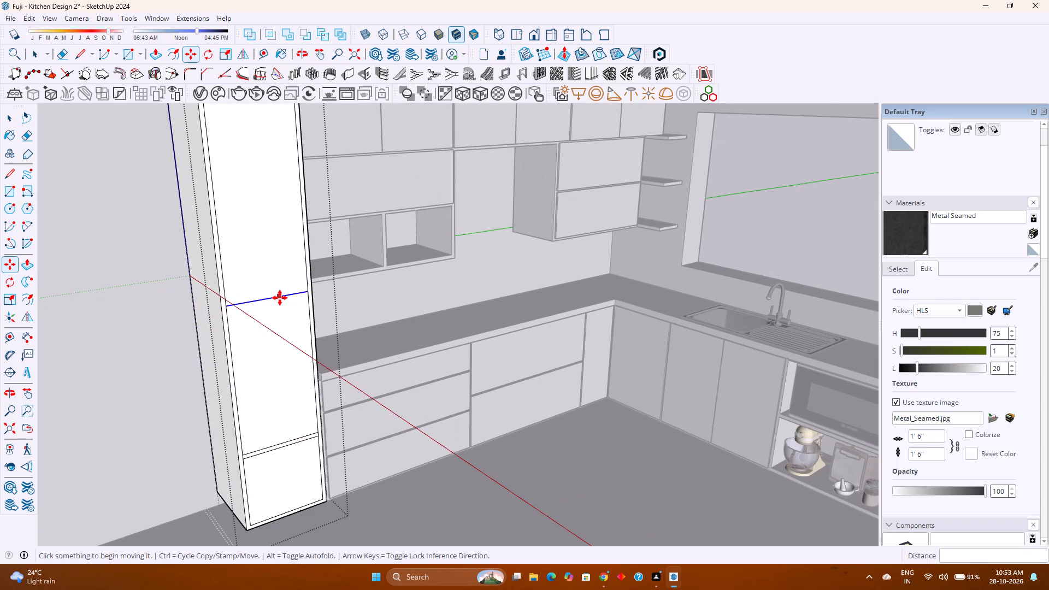
click(280, 298)
key(Up)
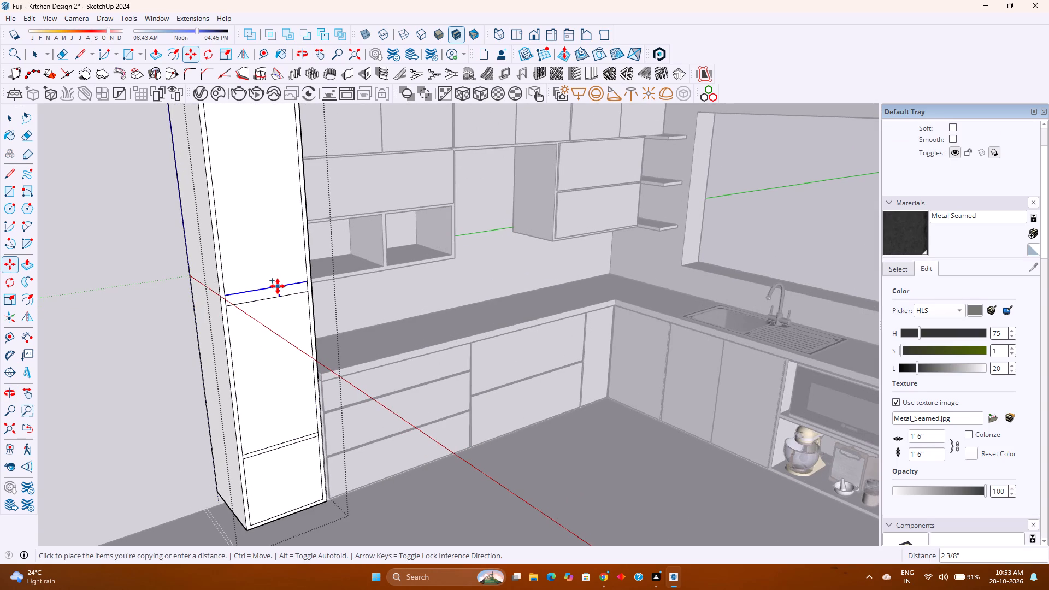
key(1)
key(Return)
Copy the second divider's top line up to the inset's top edge, dividing the upper section into 3 equal parts.
shift+middle_drag(279, 285, 346, 377)
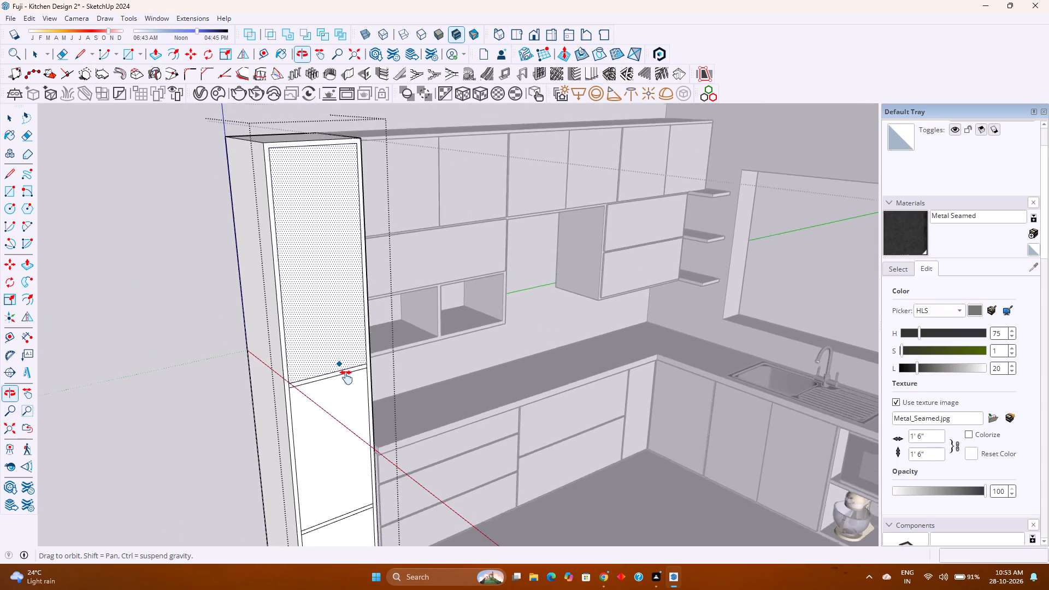
shift+middle_drag(346, 377, 364, 429)
scroll(363, 428, down, 1)
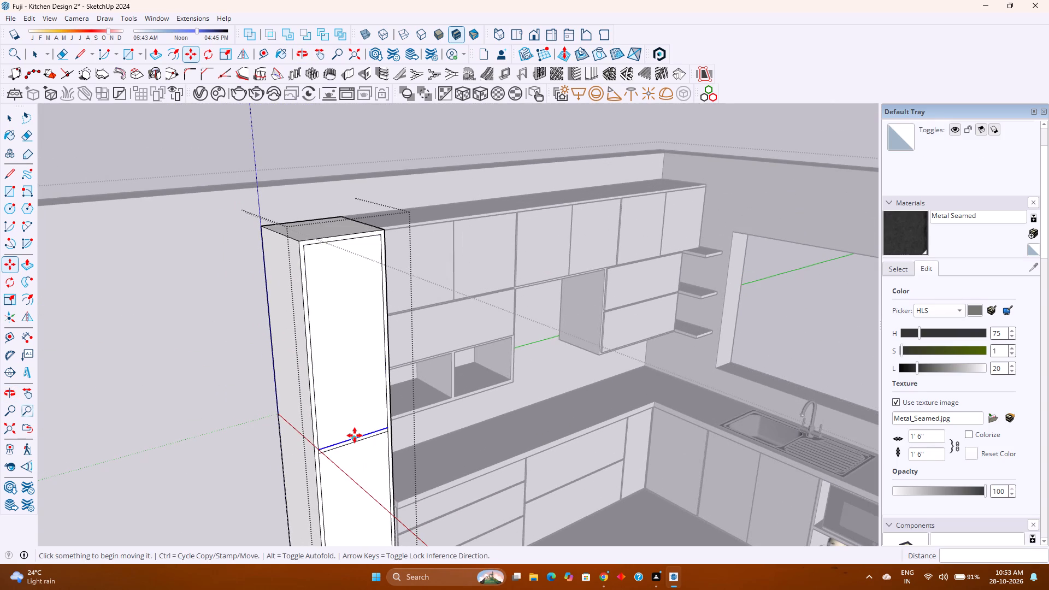
click(355, 435)
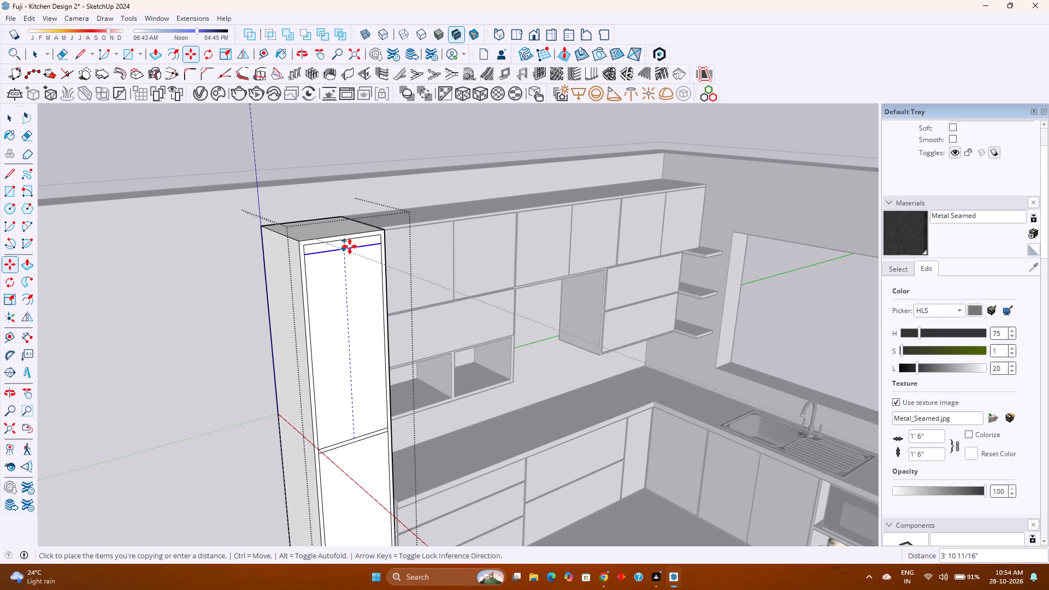
key(Up)
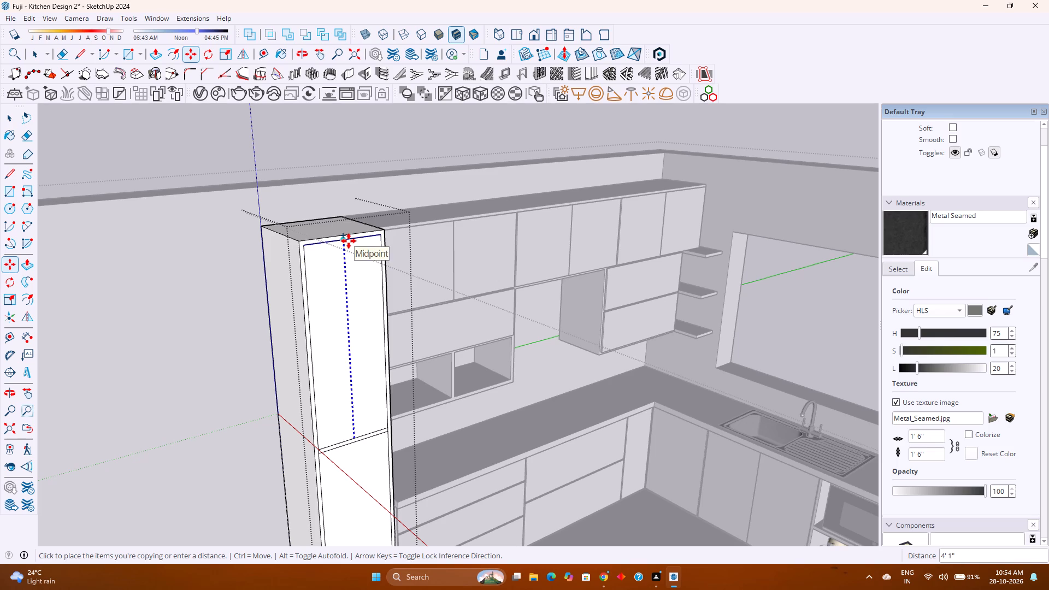
click(349, 241)
key(slash)
key(3)
key(Return)
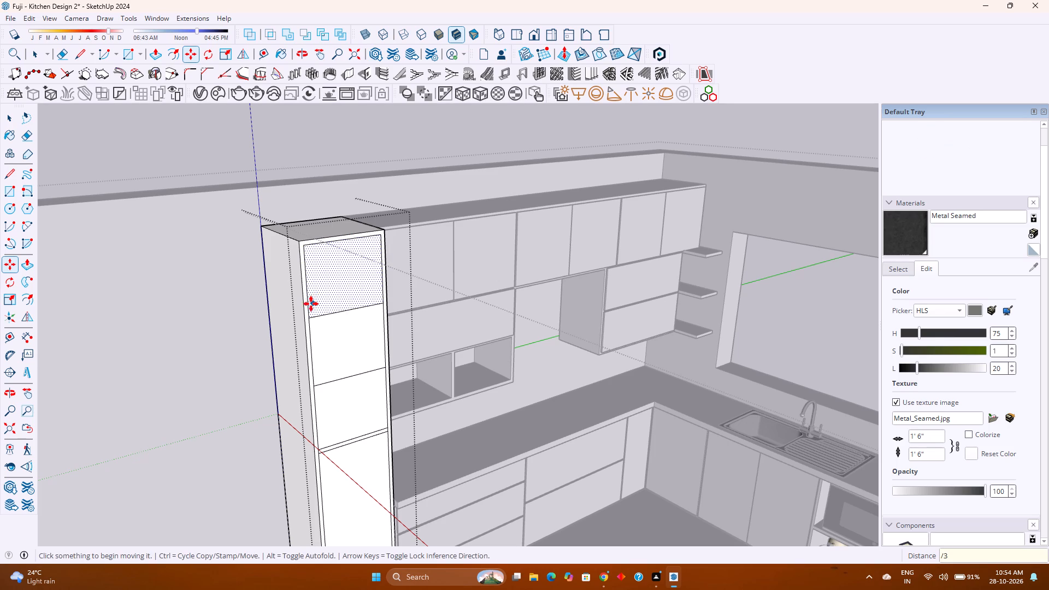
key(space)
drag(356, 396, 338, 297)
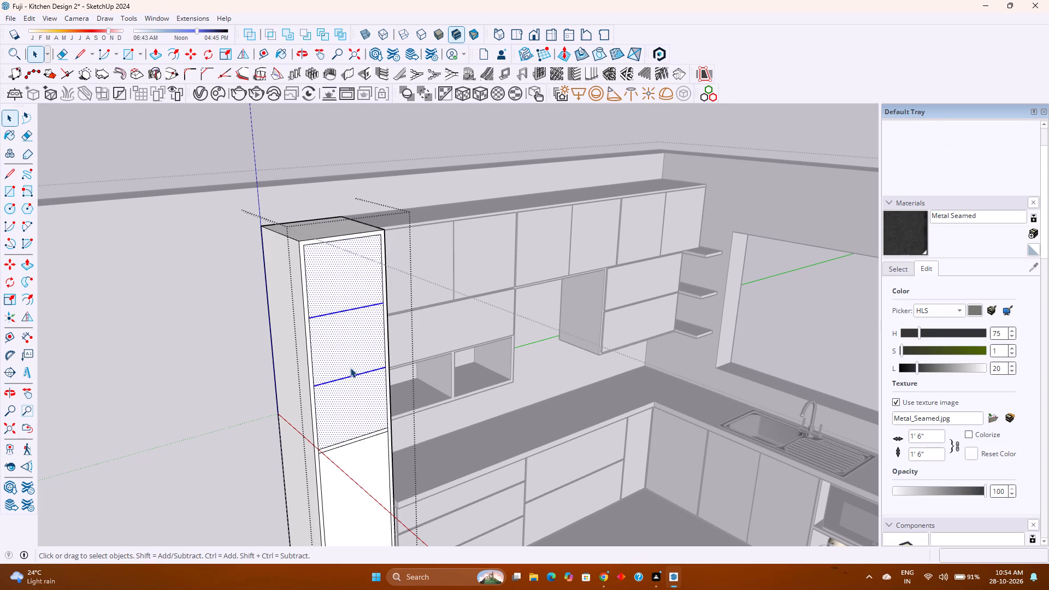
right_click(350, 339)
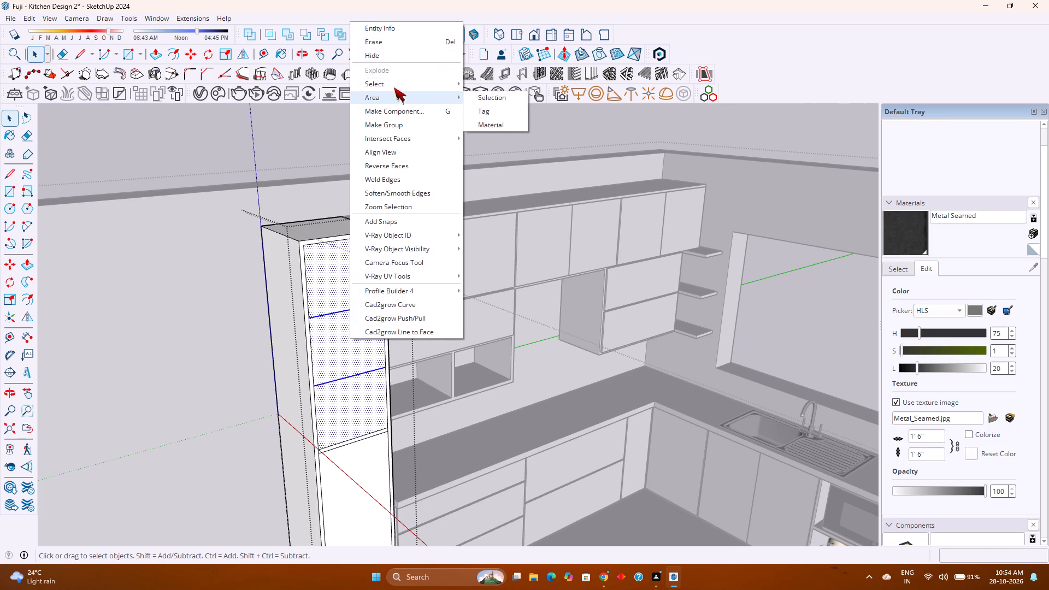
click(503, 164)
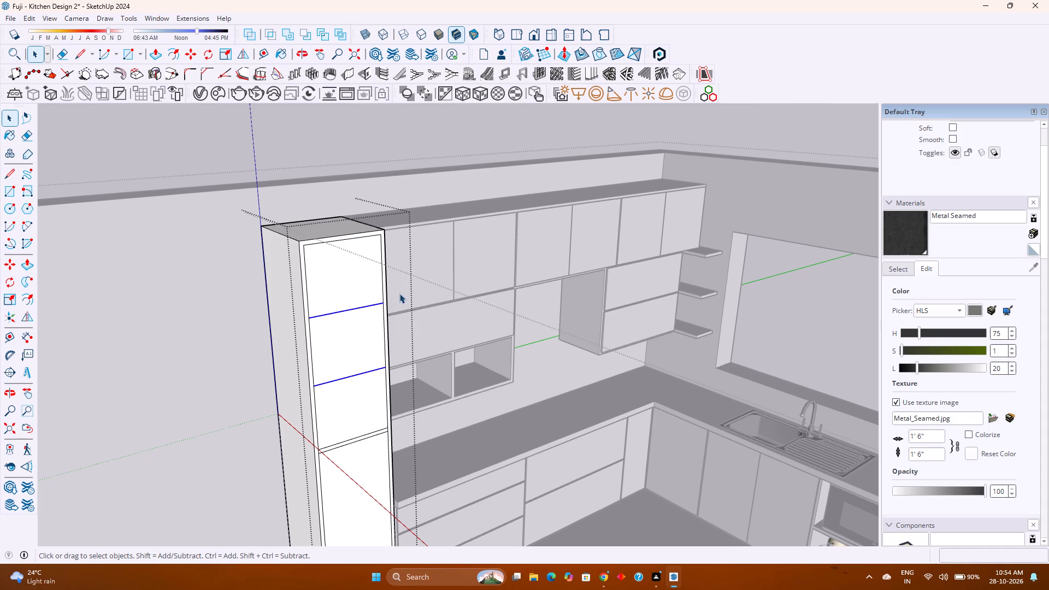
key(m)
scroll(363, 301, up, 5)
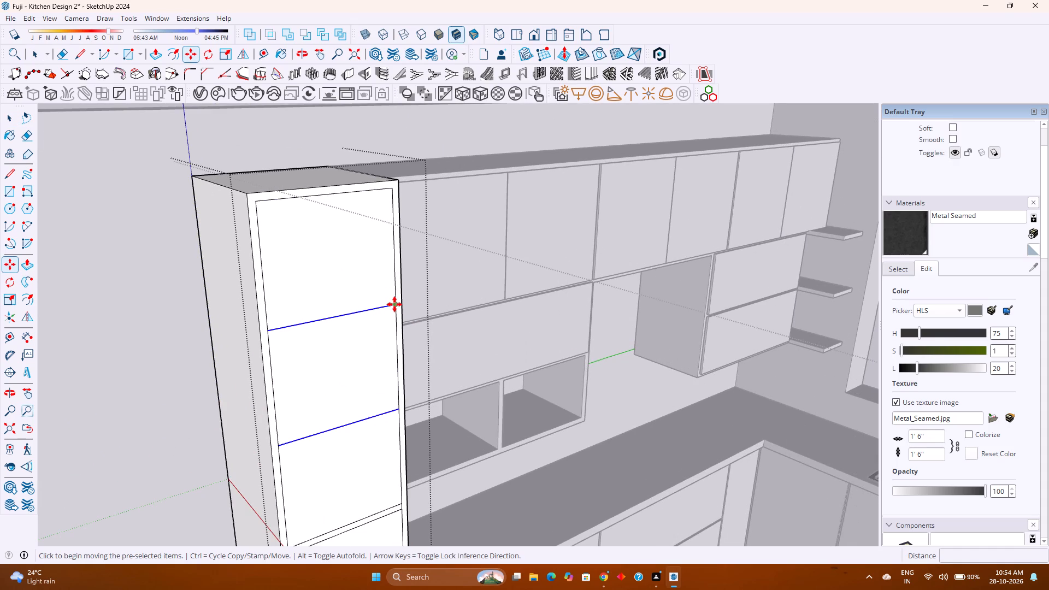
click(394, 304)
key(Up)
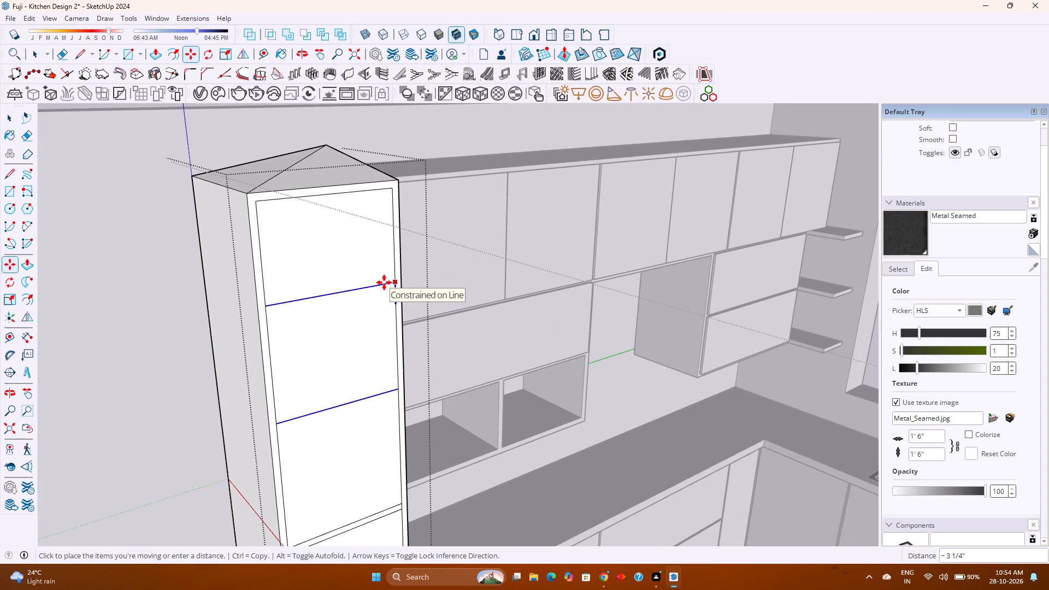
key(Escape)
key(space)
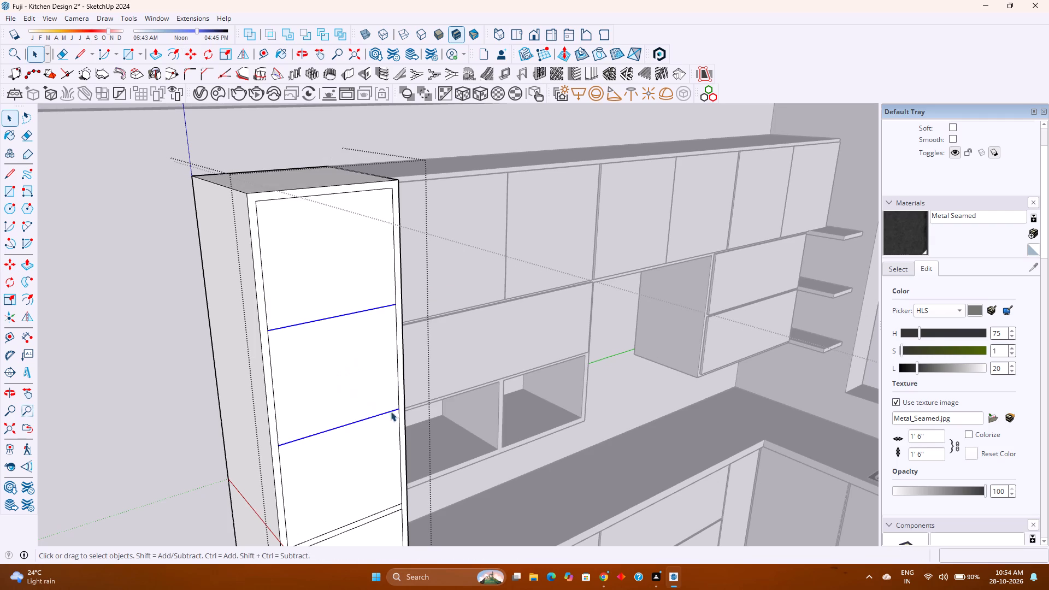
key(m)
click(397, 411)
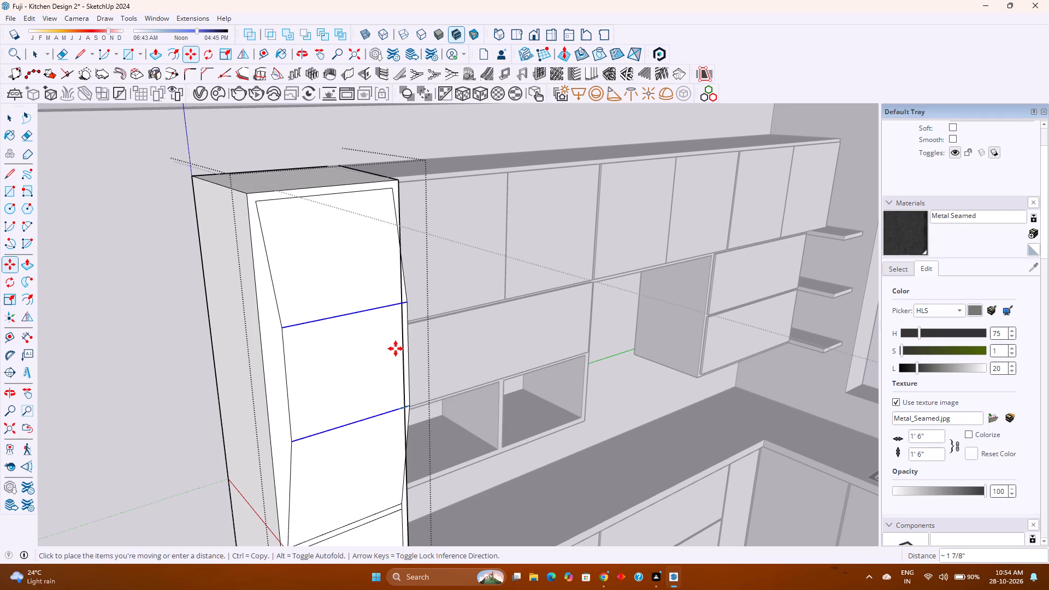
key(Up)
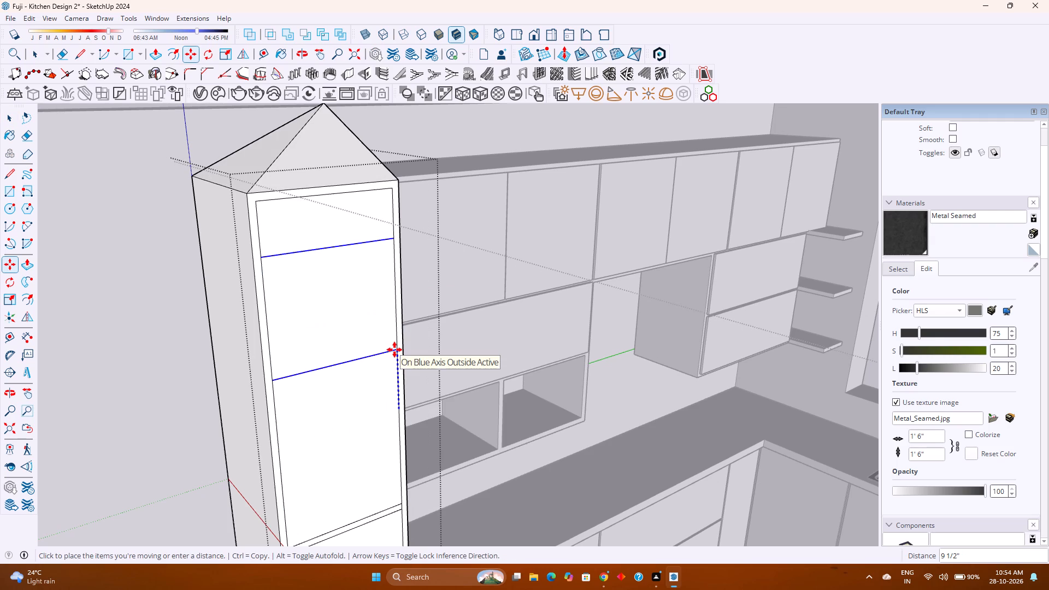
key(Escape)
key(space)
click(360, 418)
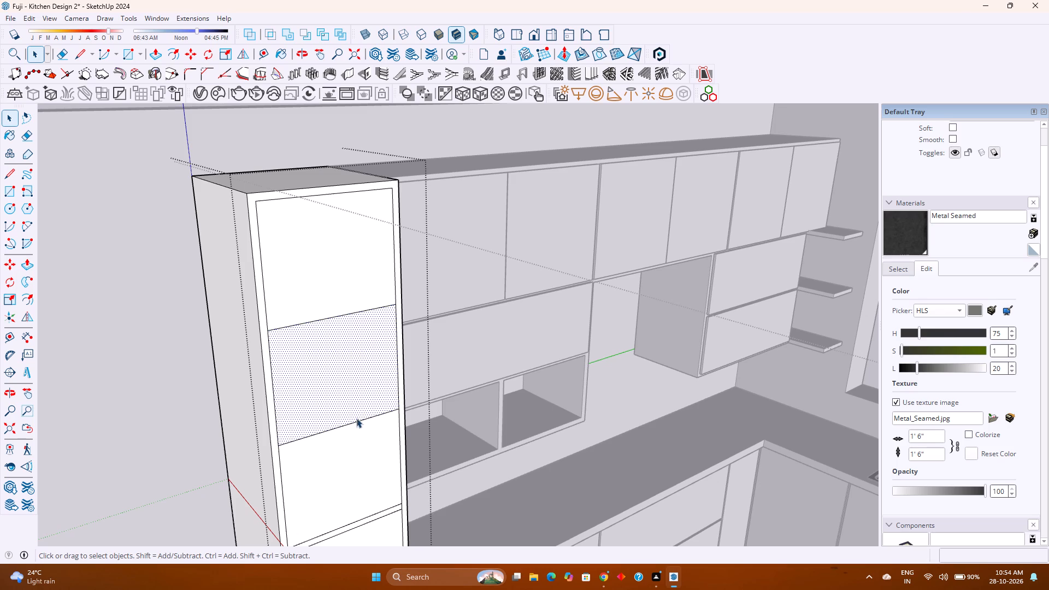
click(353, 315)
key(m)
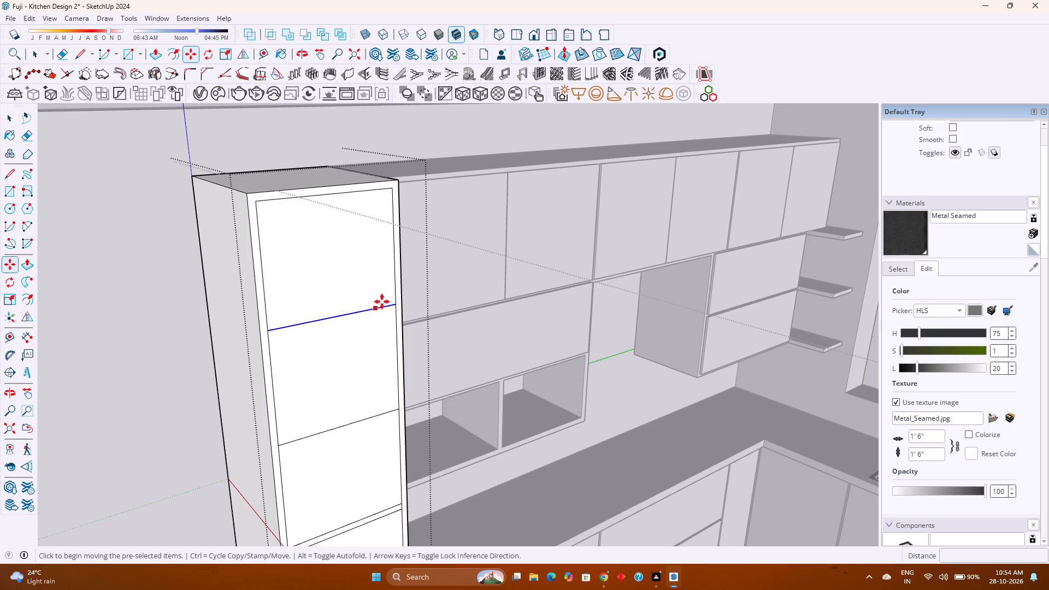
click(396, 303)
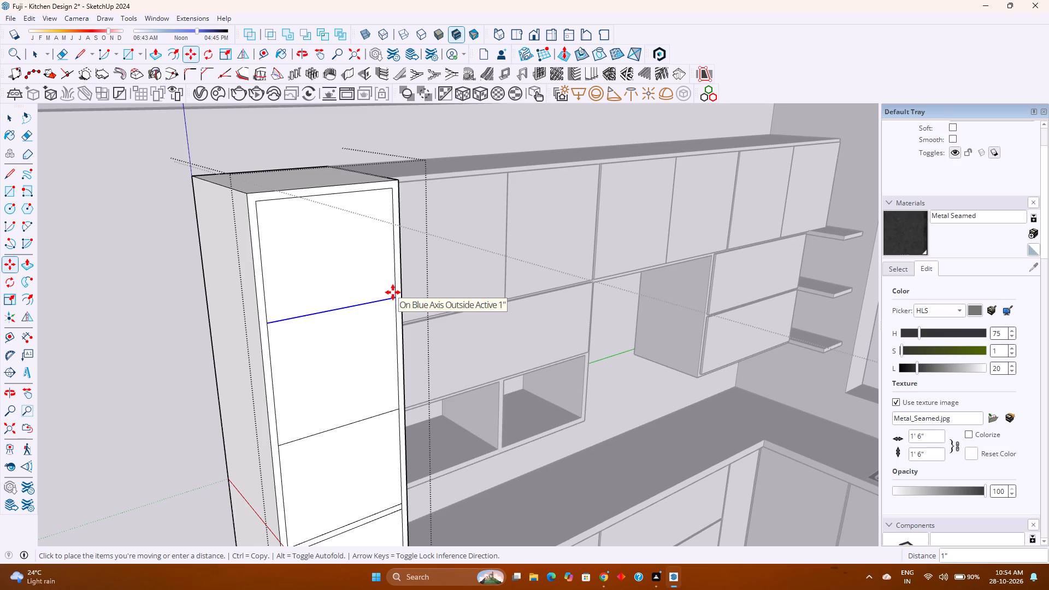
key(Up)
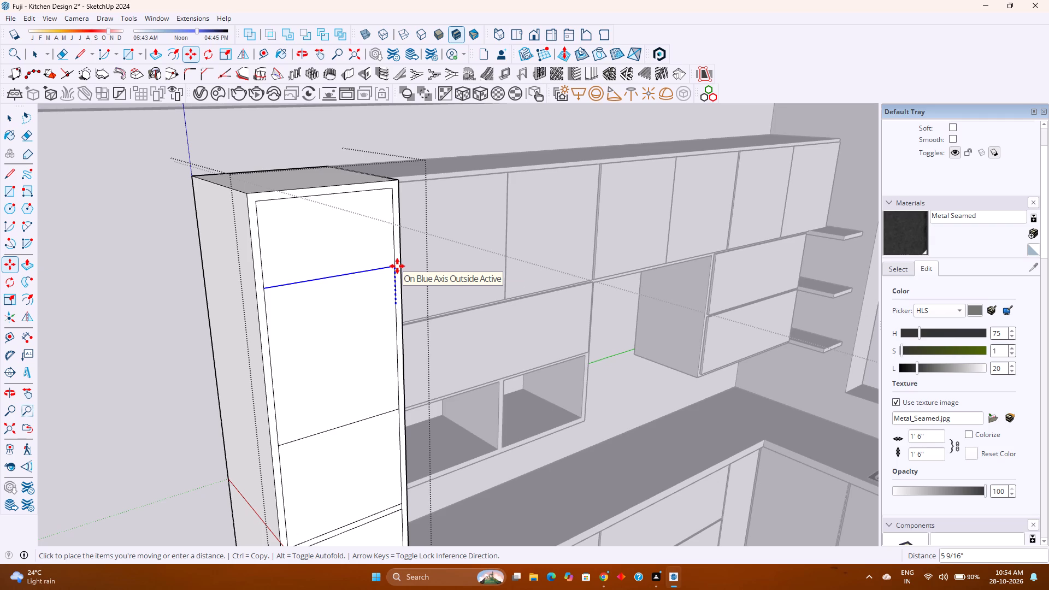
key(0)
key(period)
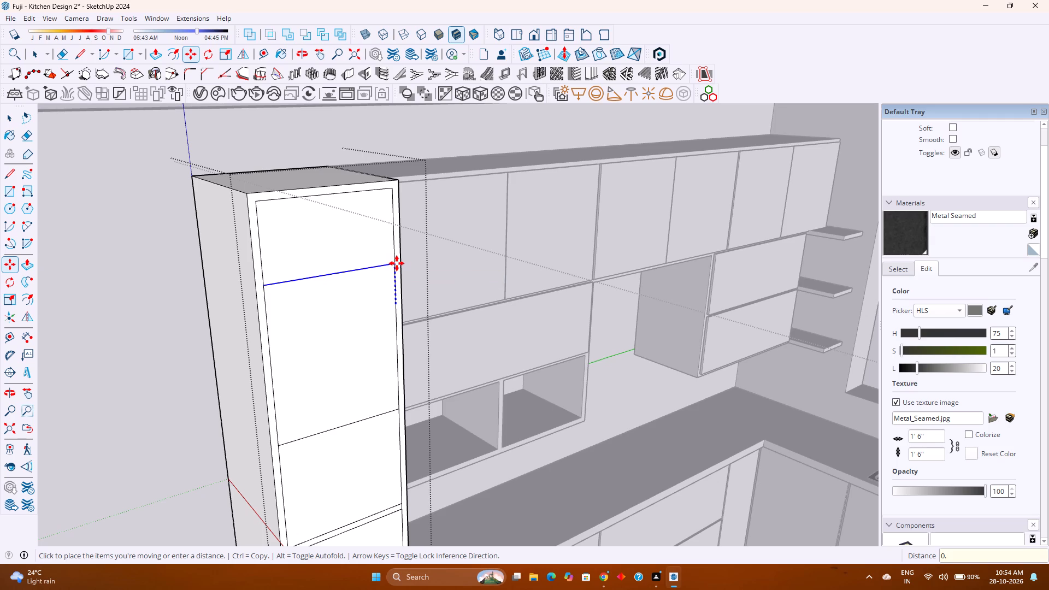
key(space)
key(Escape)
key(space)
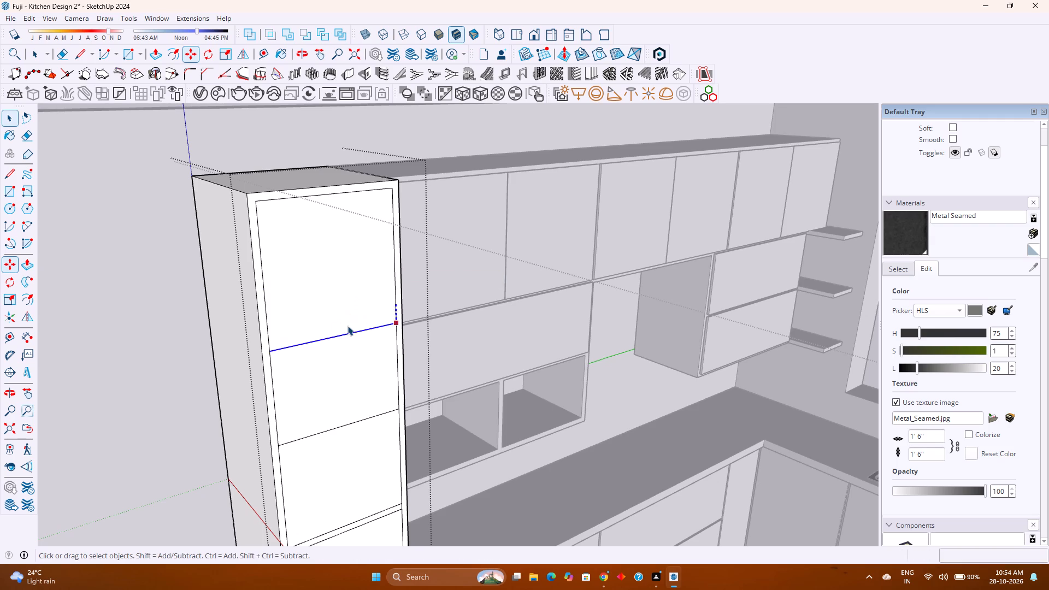
Move the two lines dividing the tall unit's upper section straight up by 0.5".
ctrl+click(366, 417)
click(369, 418)
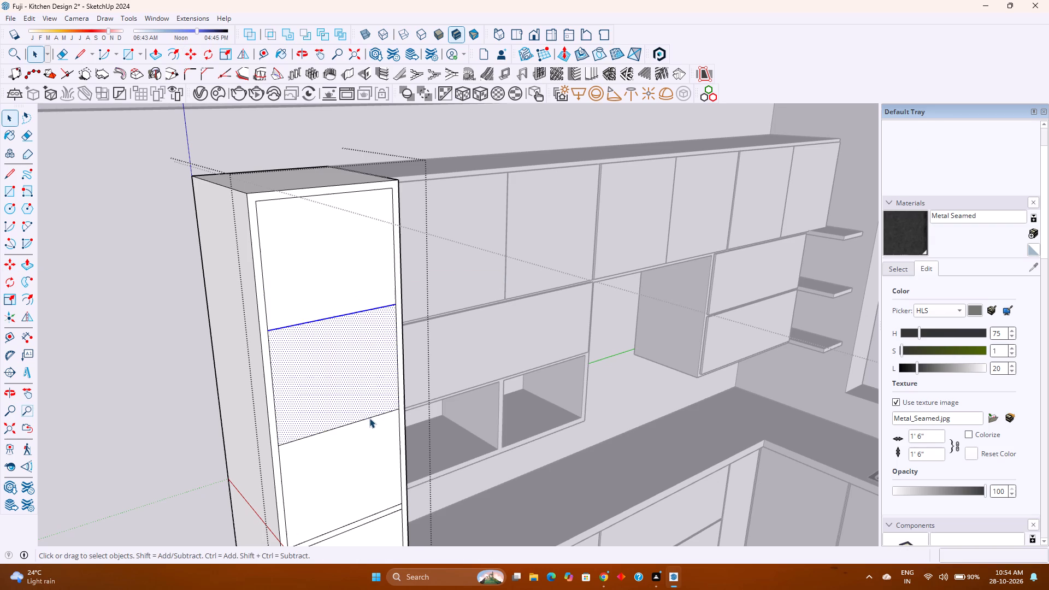
ctrl+click(357, 312)
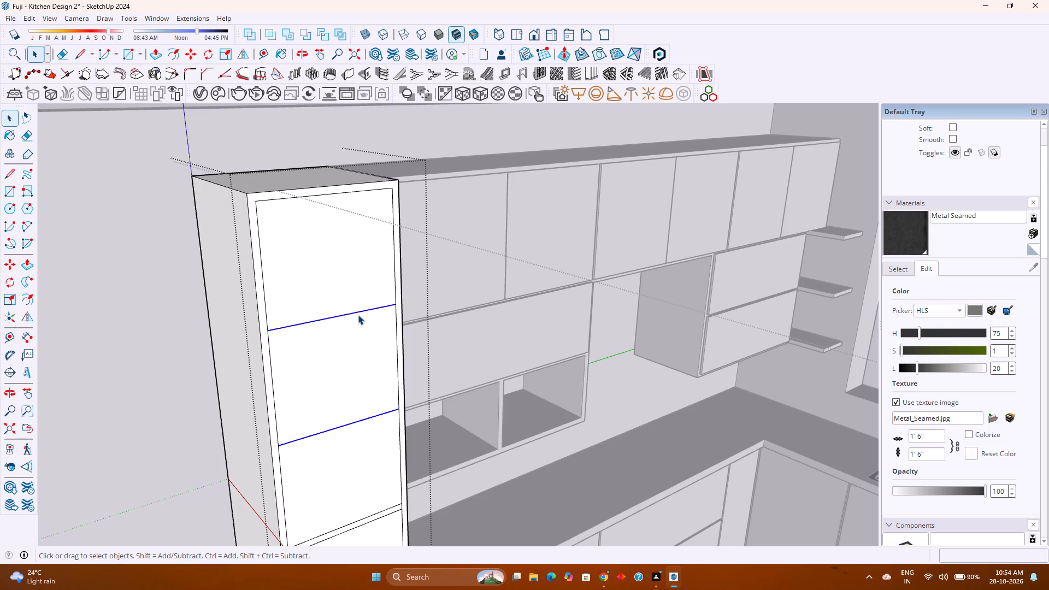
key(m)
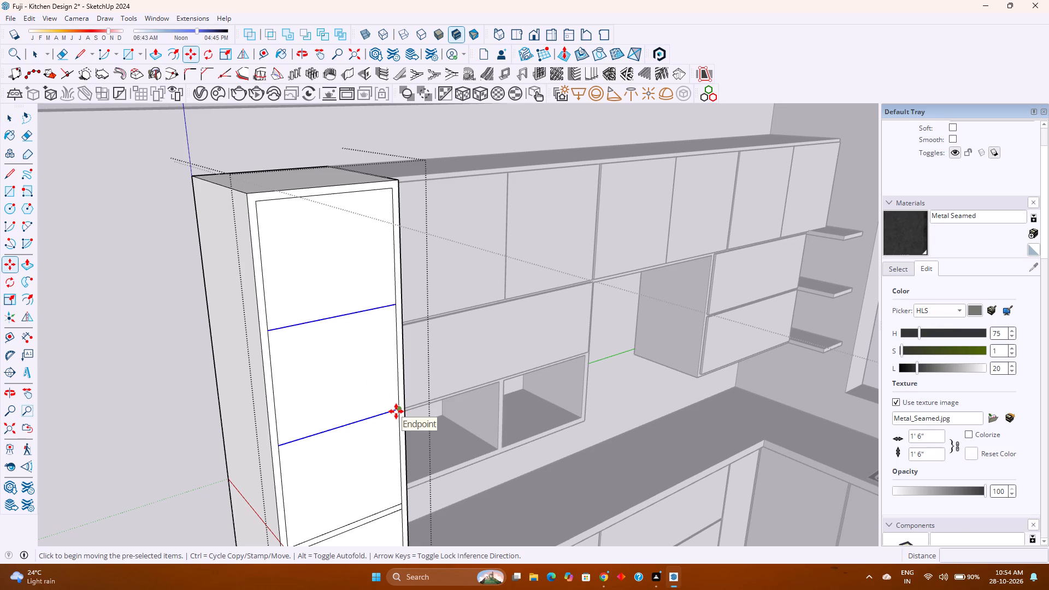
click(396, 411)
key(Up)
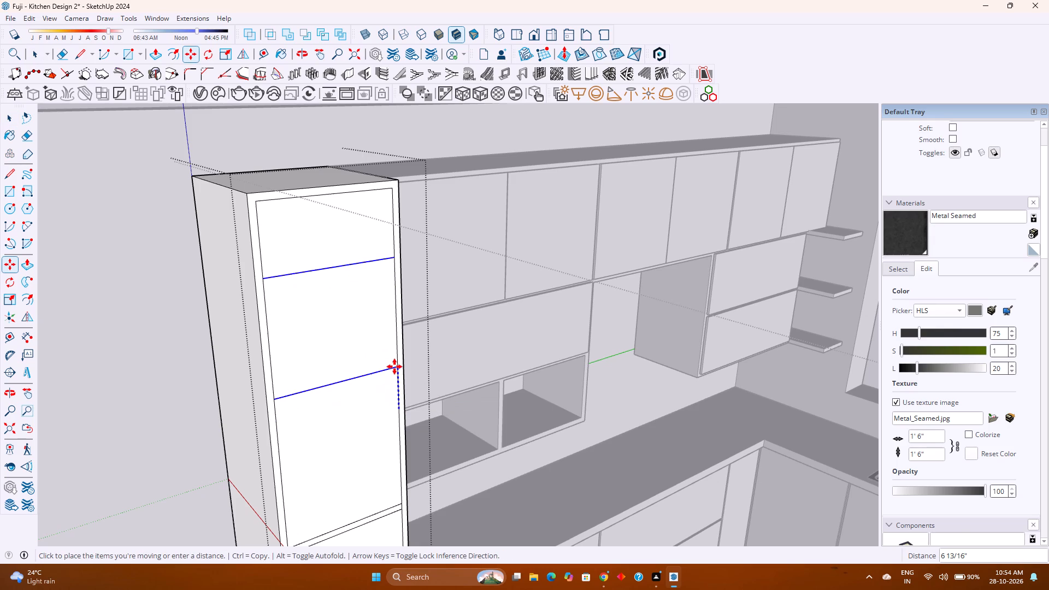
text(0.5)
key(Return)
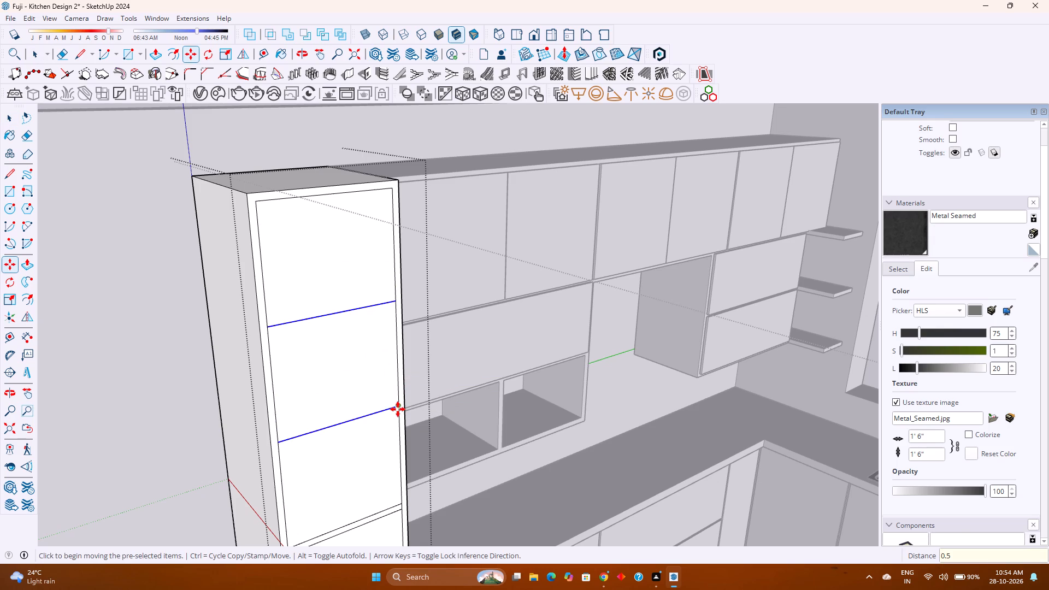
Copy both dividing lines 1" straight down to outline two more dividers in the tall unit's upper section.
click(398, 409)
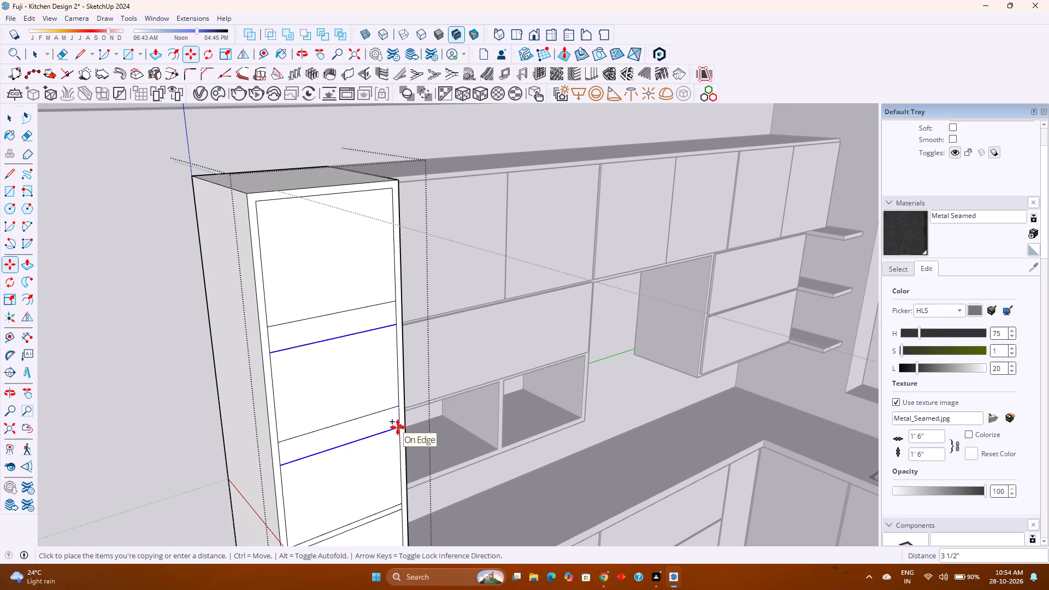
key(Up)
key(1)
key(Return)
Erase the short edges at both ends of the two upper dividers so they merge with the tall unit's frame.
key(e)
scroll(260, 321, up, 3)
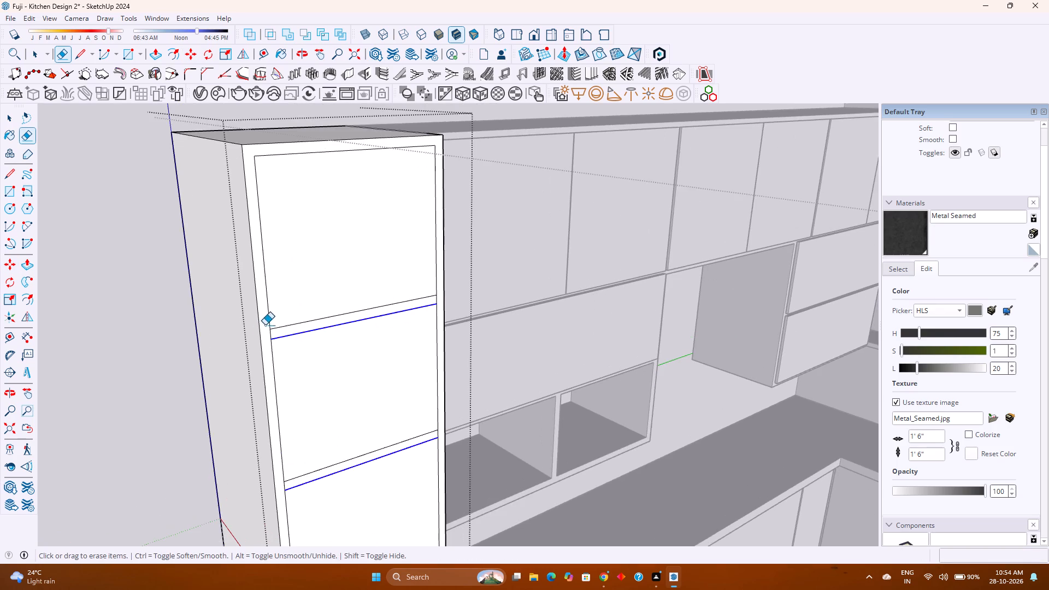
scroll(273, 332, up, 1)
click(270, 333)
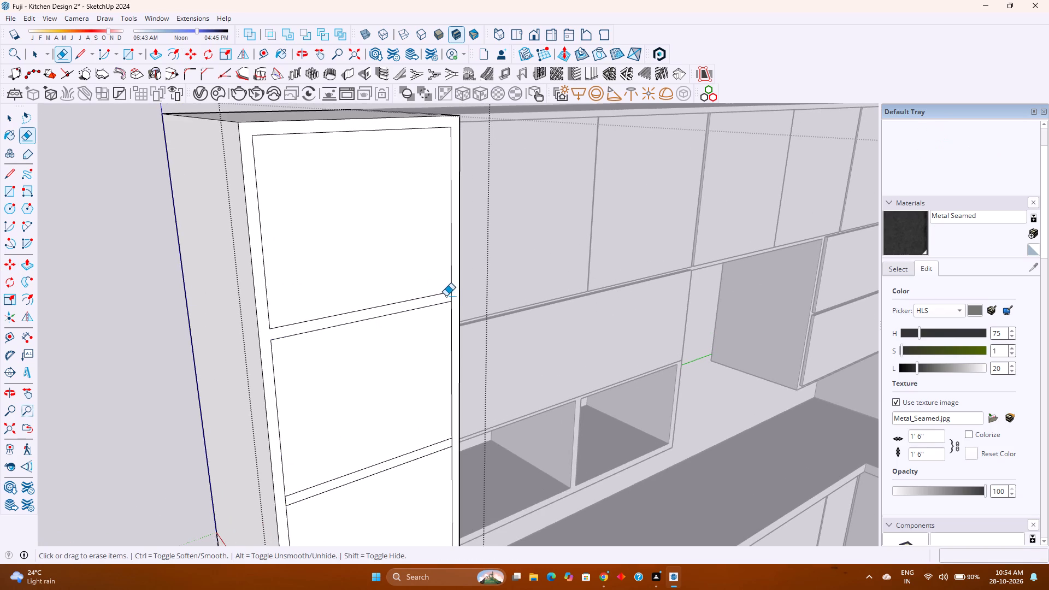
click(450, 295)
scroll(355, 333, down, 3)
shift+middle_drag(358, 375, 351, 313)
shift+middle_click(351, 313)
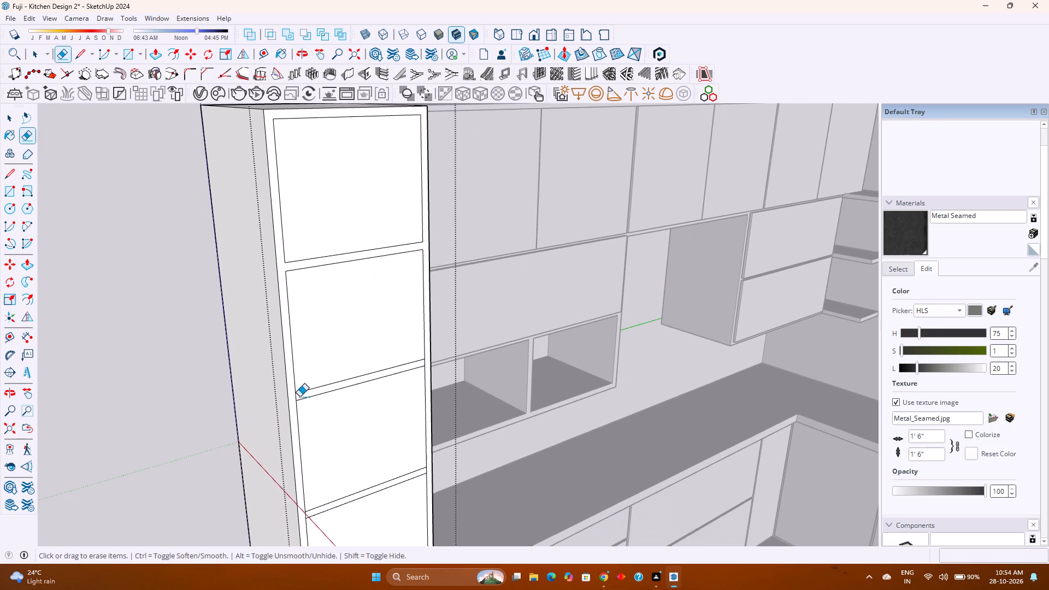
scroll(296, 403, up, 2)
click(295, 394)
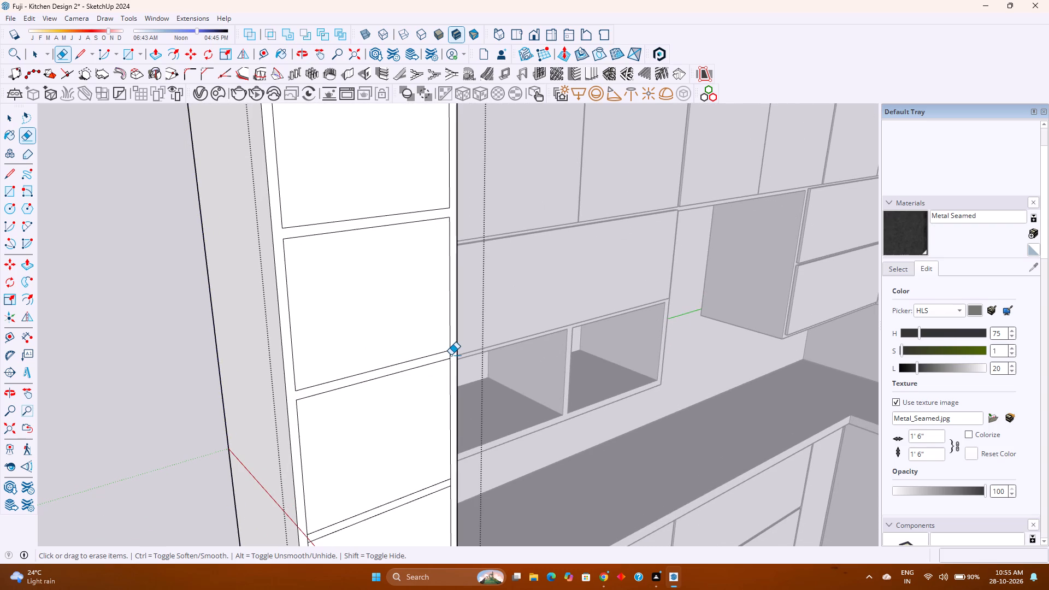
click(450, 354)
Erase the short end edges of the divider below the three upper sections, joining it to the frame.
scroll(424, 376, down, 5)
shift+middle_drag(374, 448, 329, 324)
scroll(297, 369, up, 5)
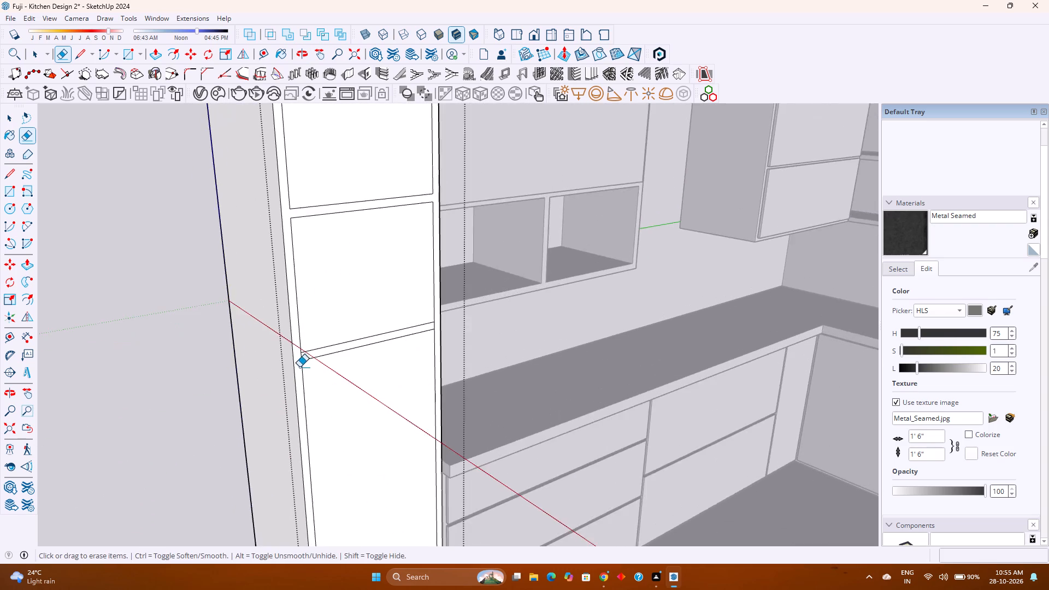
scroll(299, 367, up, 5)
click(303, 346)
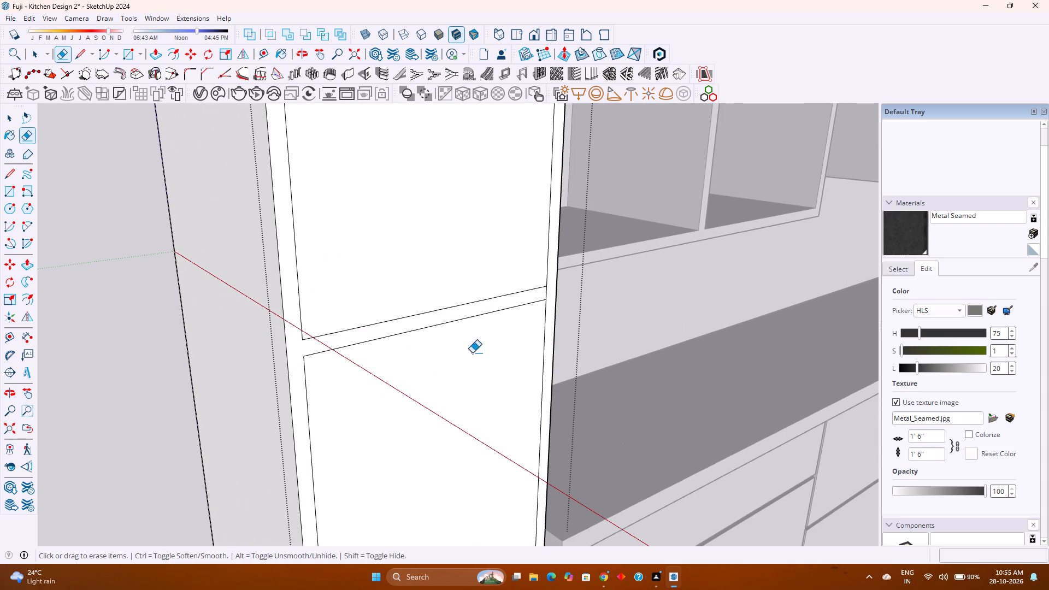
click(546, 293)
Erase the short end edges of the lowest divider, joining it to the tall unit's frame.
scroll(294, 379, down, 8)
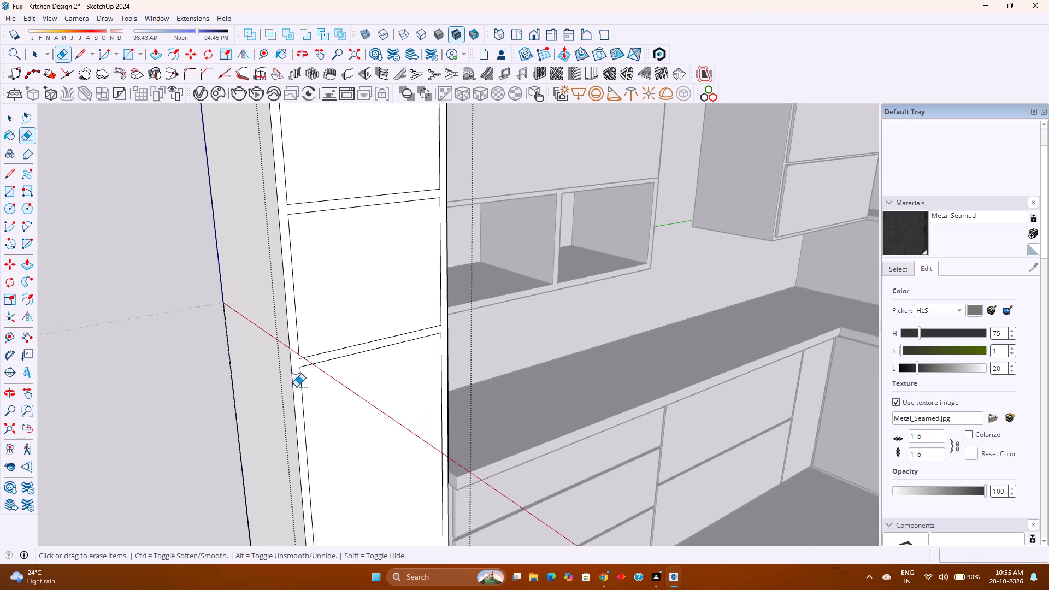
shift+middle_drag(306, 416, 292, 368)
shift+middle_click(292, 352)
scroll(292, 331, down, 7)
shift+middle_drag(293, 462, 297, 380)
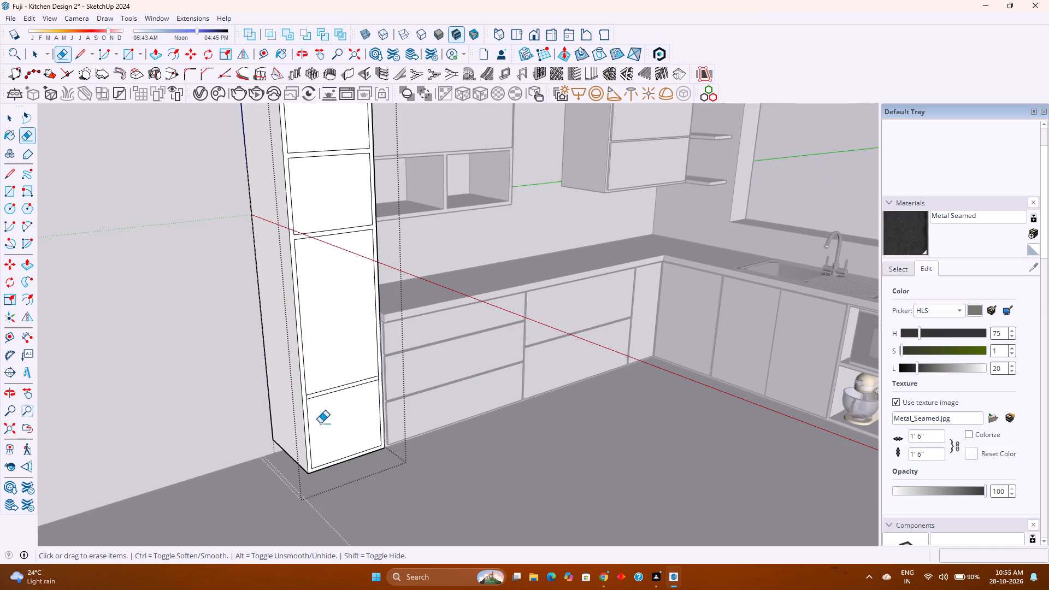
scroll(320, 425, up, 14)
click(285, 357)
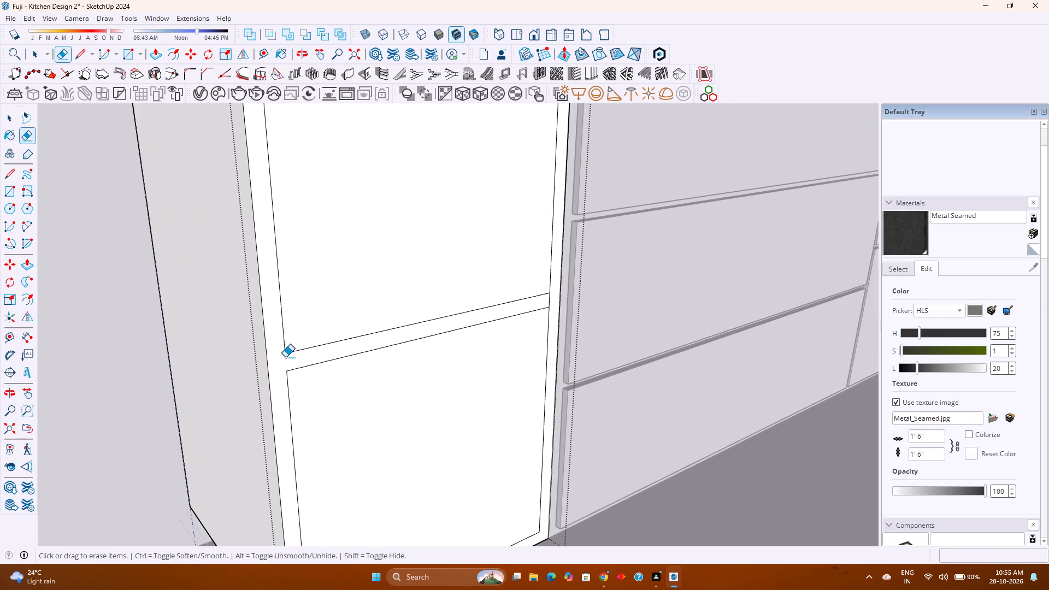
click(549, 301)
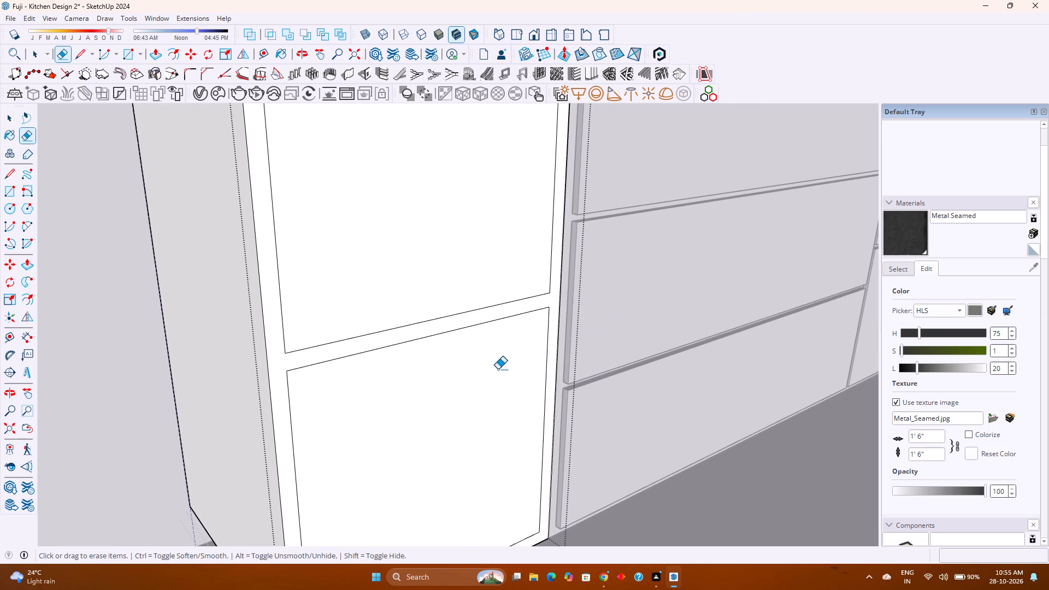
Push the tall unit's lowest front panel 1' 8" inward to hollow out the bottom compartment.
scroll(498, 369, down, 6)
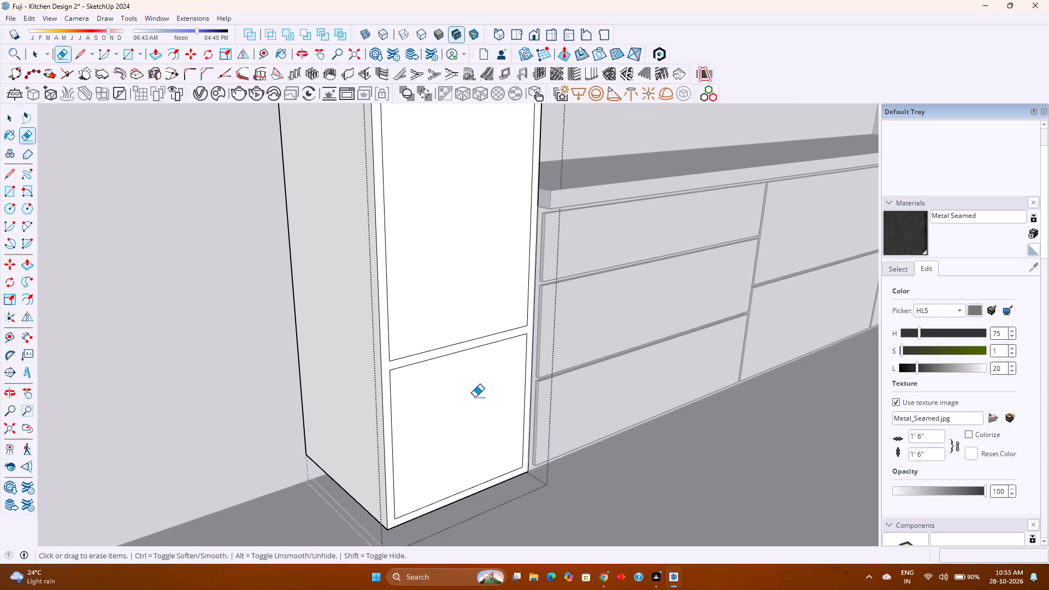
key(p)
click(464, 404)
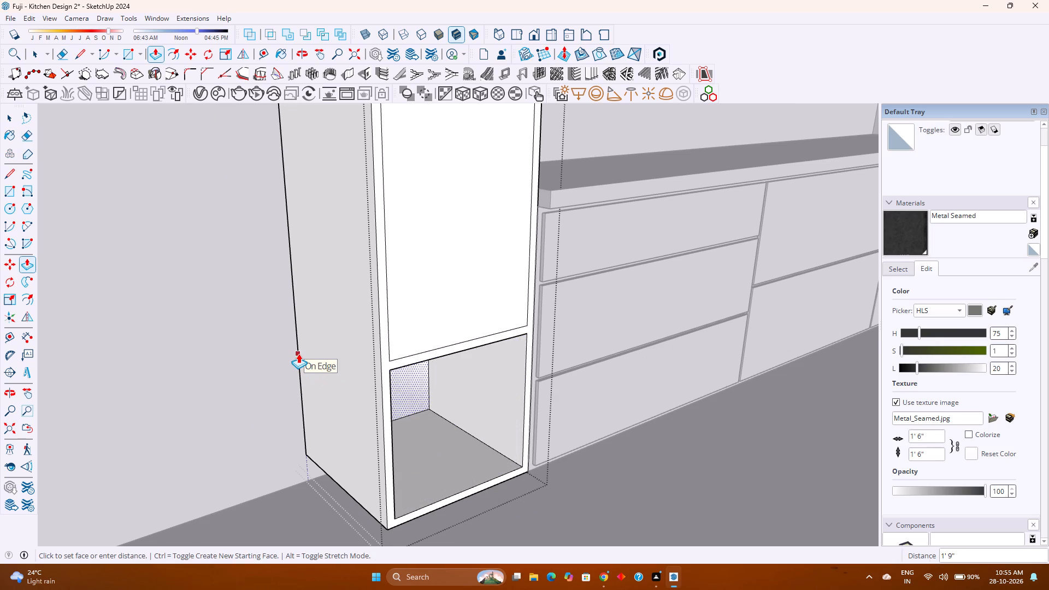
text(1[8")
key(Return)
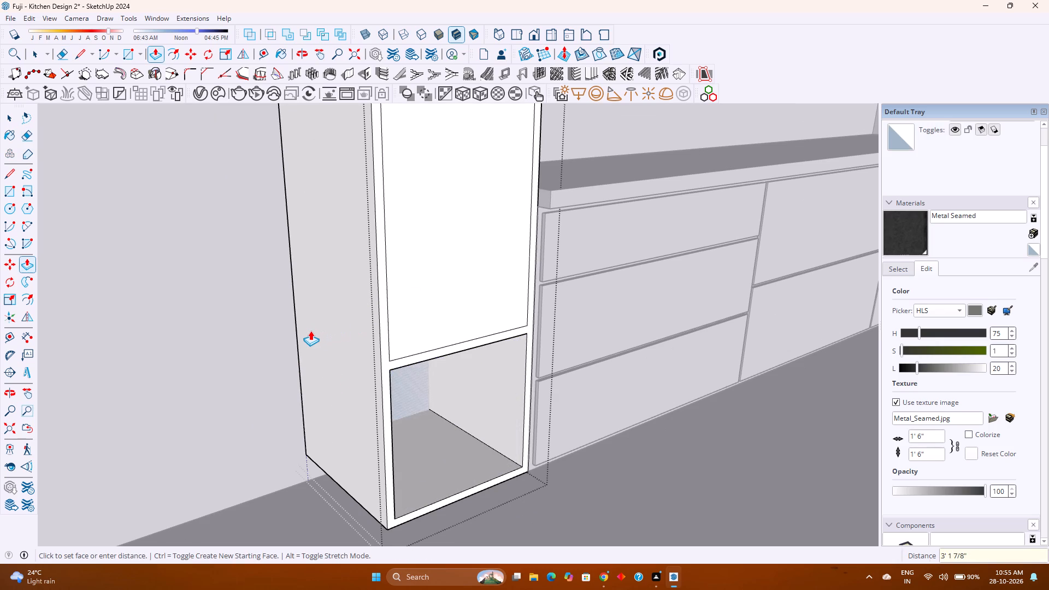
text(1'8)
key(Return)
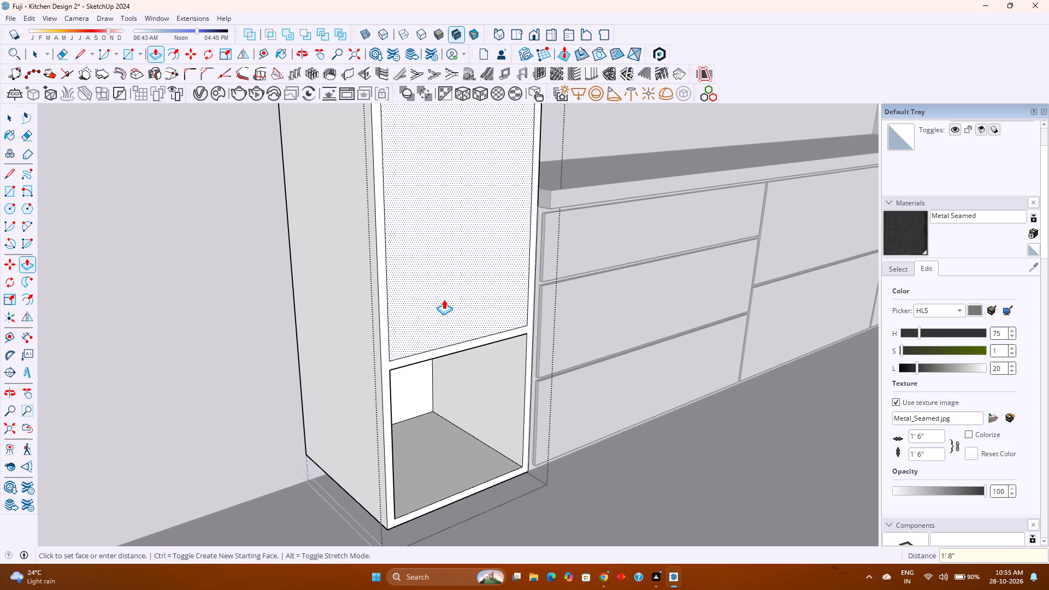
Hollow the tall unit's four remaining front sections to the same 1' 8" depth as the bottom compartment.
scroll(444, 299, down, 3)
shift+middle_drag(449, 306, 492, 461)
double_click(493, 399)
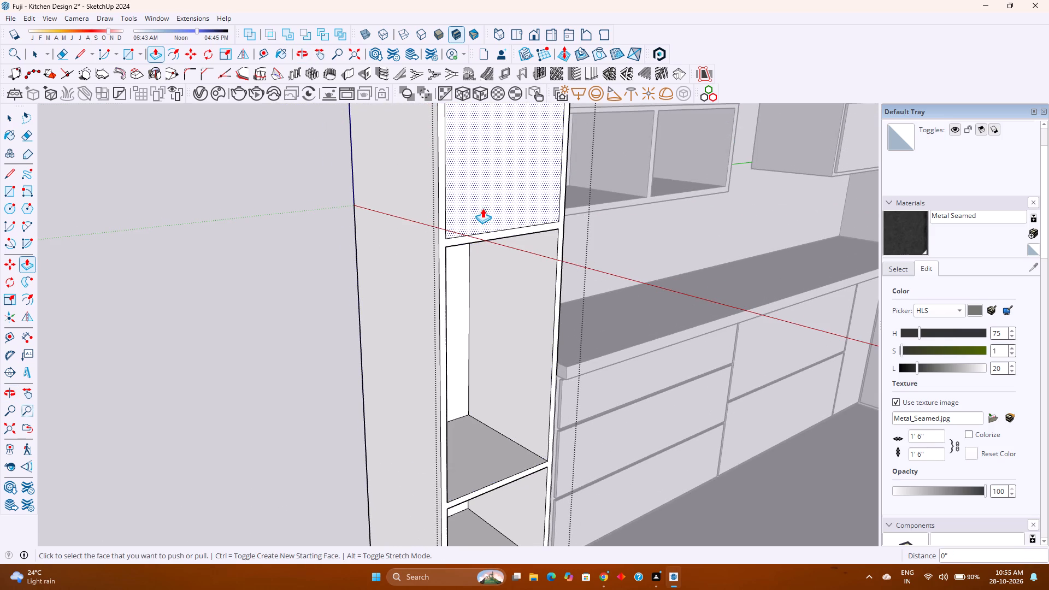
double_click(481, 201)
scroll(467, 202, down, 1)
shift+middle_drag(476, 216, 416, 436)
double_click(414, 332)
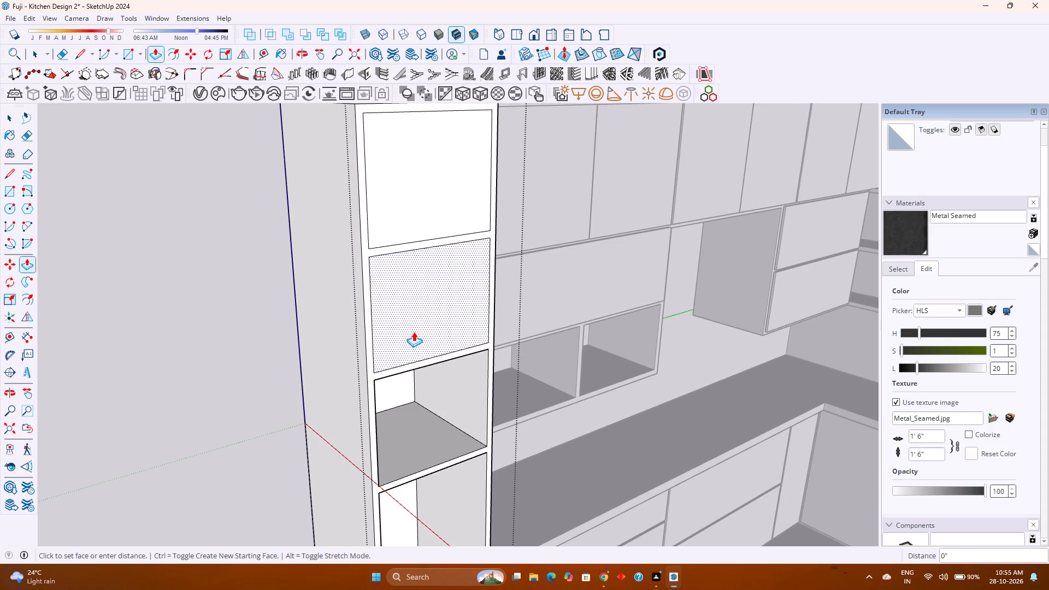
double_click(415, 174)
key(space)
key(Escape)
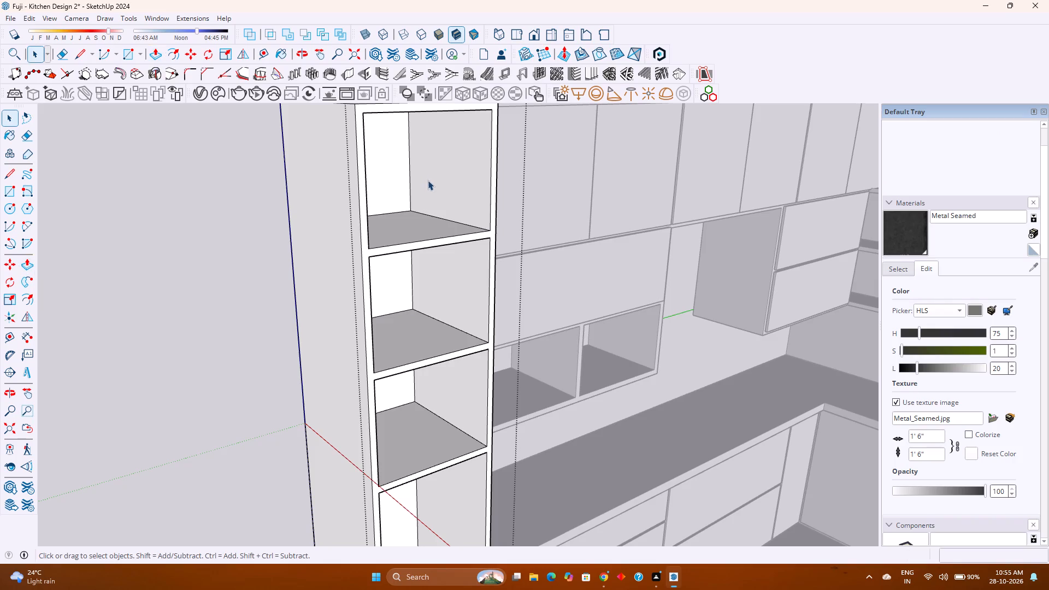
Examine the tall unit's open compartments and the surrounding kitchen cabinetry from several angles.
scroll(462, 217, down, 7)
middle_drag(476, 354, 408, 285)
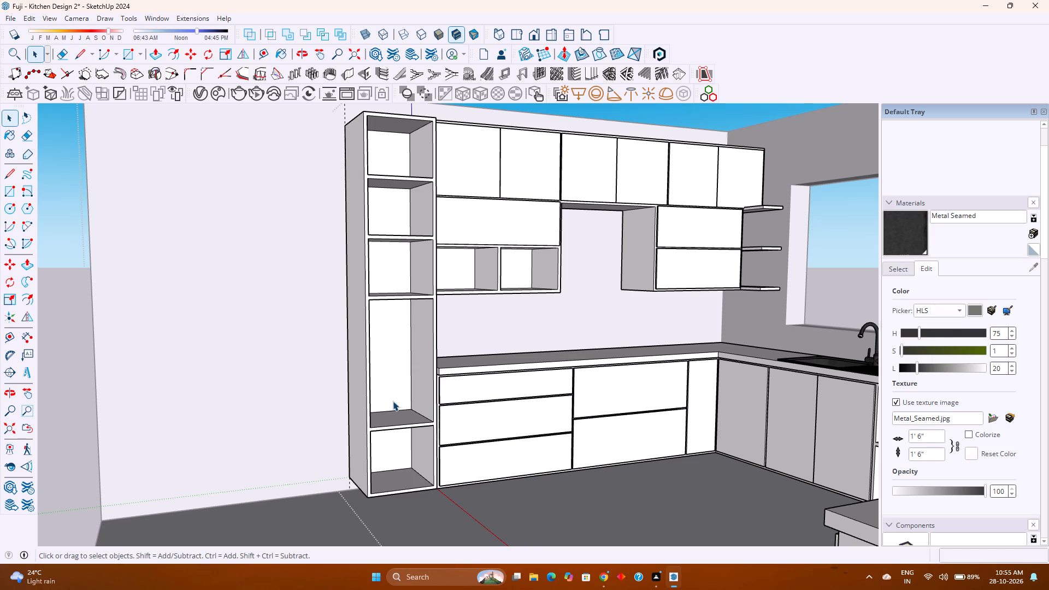
shift+middle_drag(379, 455, 381, 420)
middle_drag(383, 418, 313, 438)
scroll(362, 414, down, 2)
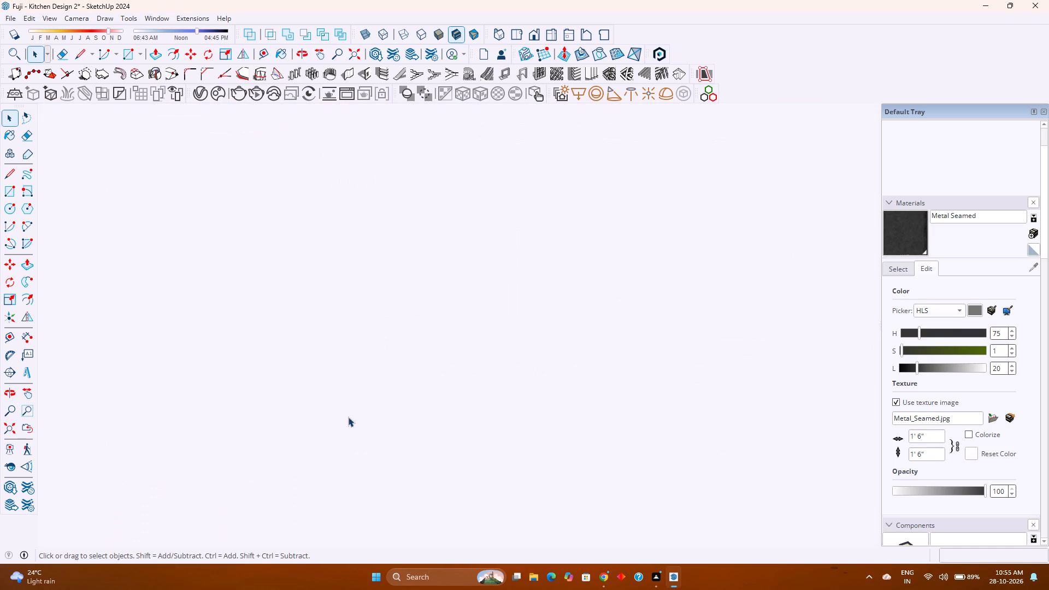
click(6, 429)
middle_drag(154, 426, 379, 421)
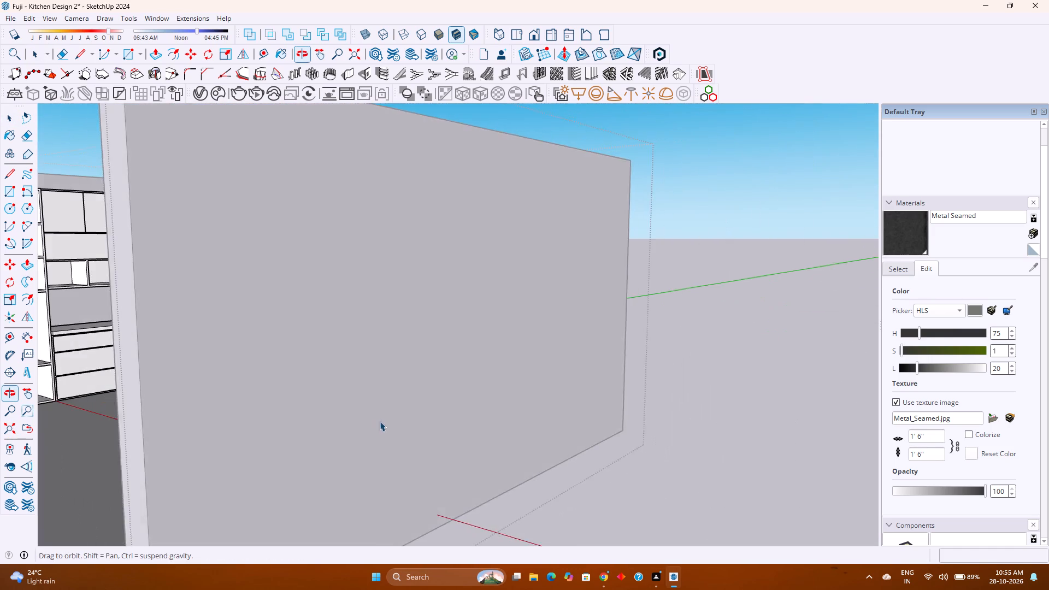
scroll(380, 420, down, 2)
shift+middle_drag(137, 412, 358, 414)
scroll(274, 352, up, 7)
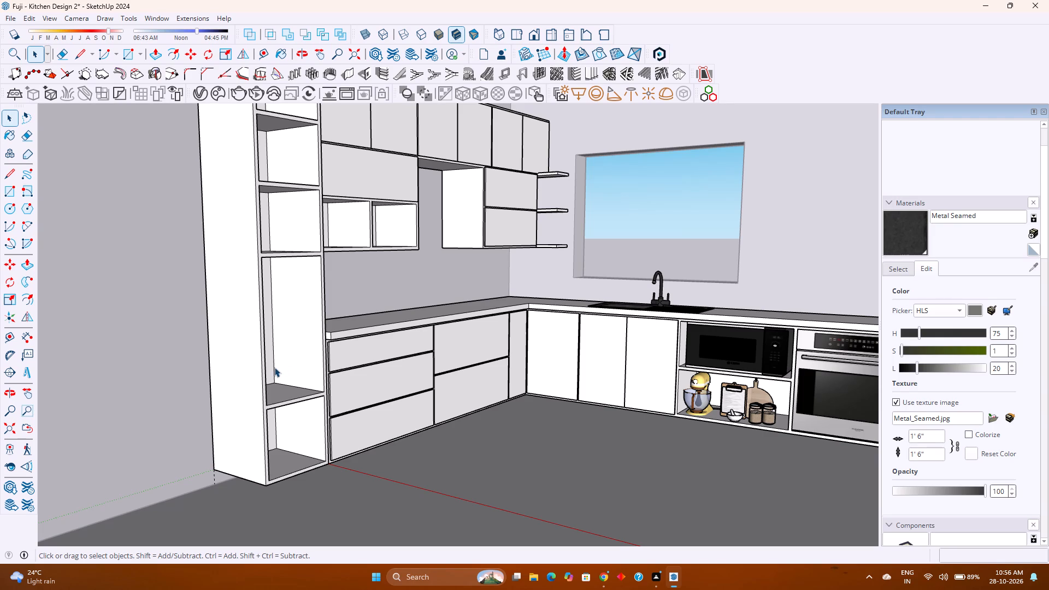
Search the 3D Warehouse for "double oven" models.
click(157, 18)
click(170, 100)
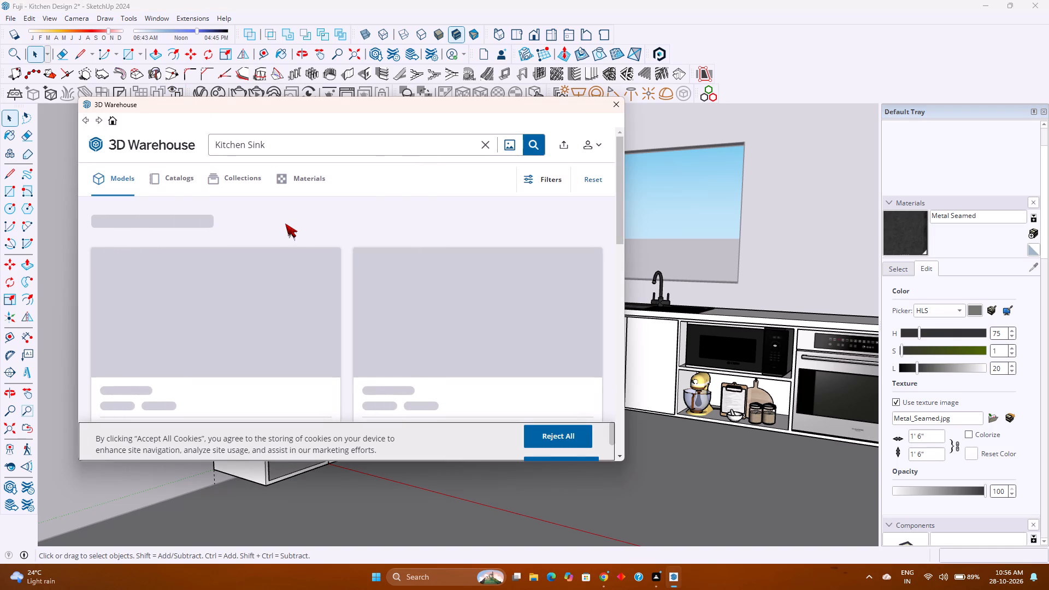
click(484, 144)
text(doubl)
text(e oven)
key(Return)
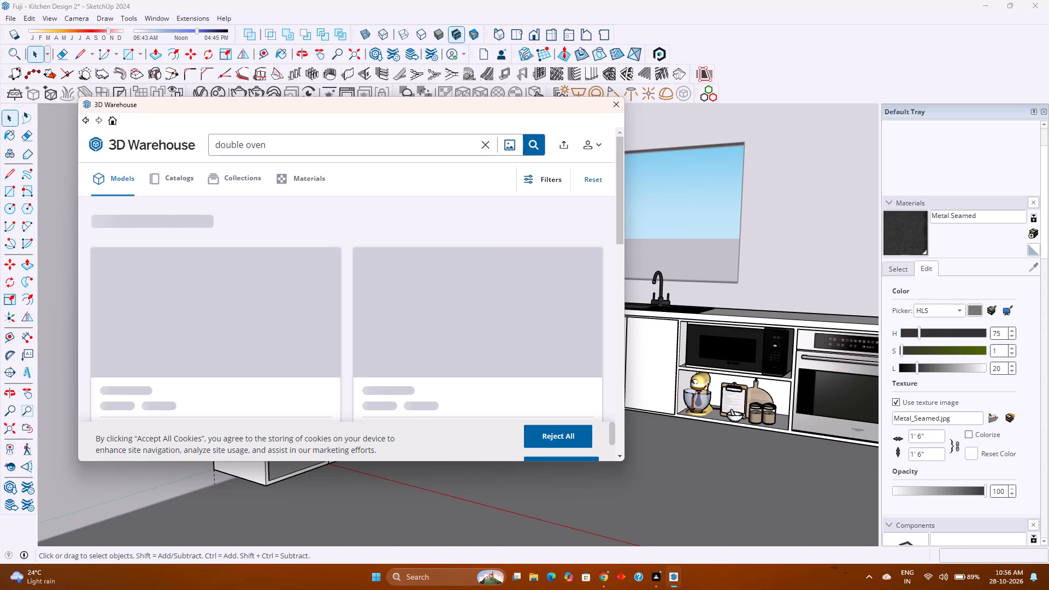
Browse the double oven models for one suited to the tall unit.
scroll(342, 194, down, 6)
scroll(344, 215, up, 4)
scroll(345, 215, down, 4)
scroll(345, 215, up, 3)
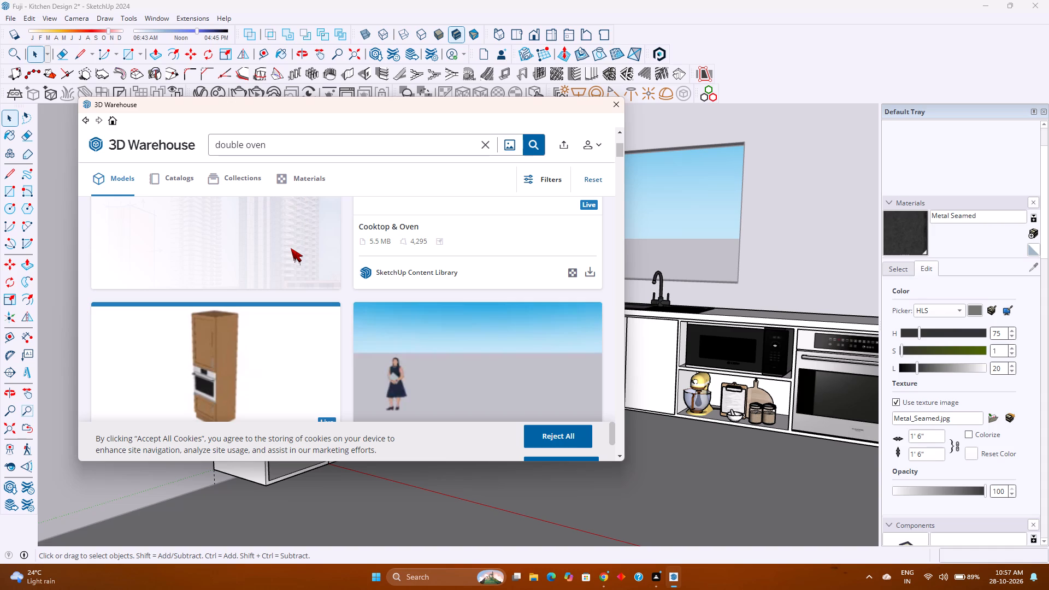
scroll(261, 303, down, 3)
scroll(293, 305, up, 9)
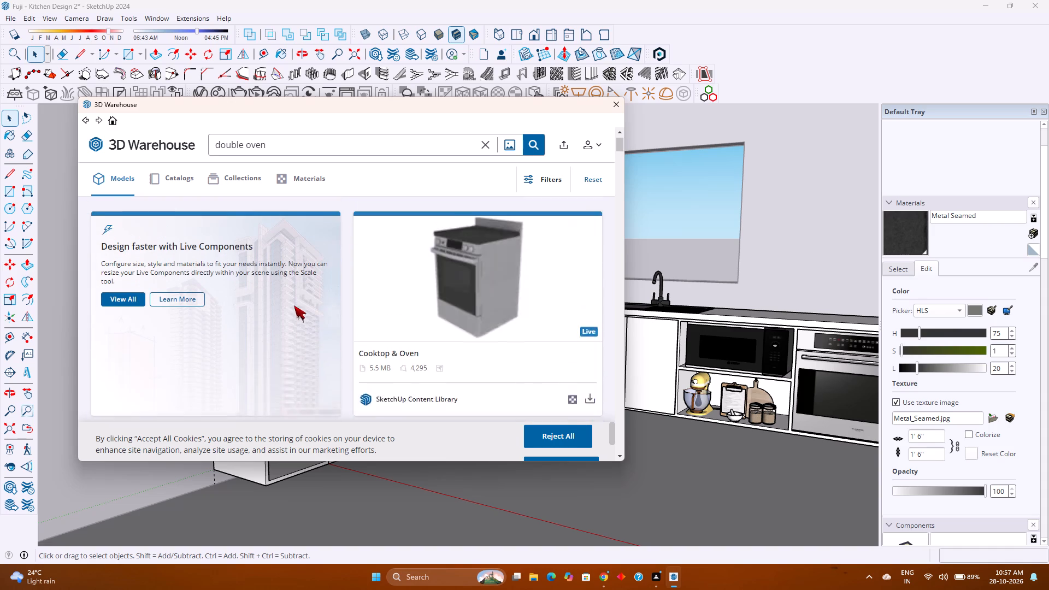
scroll(482, 304, down, 8)
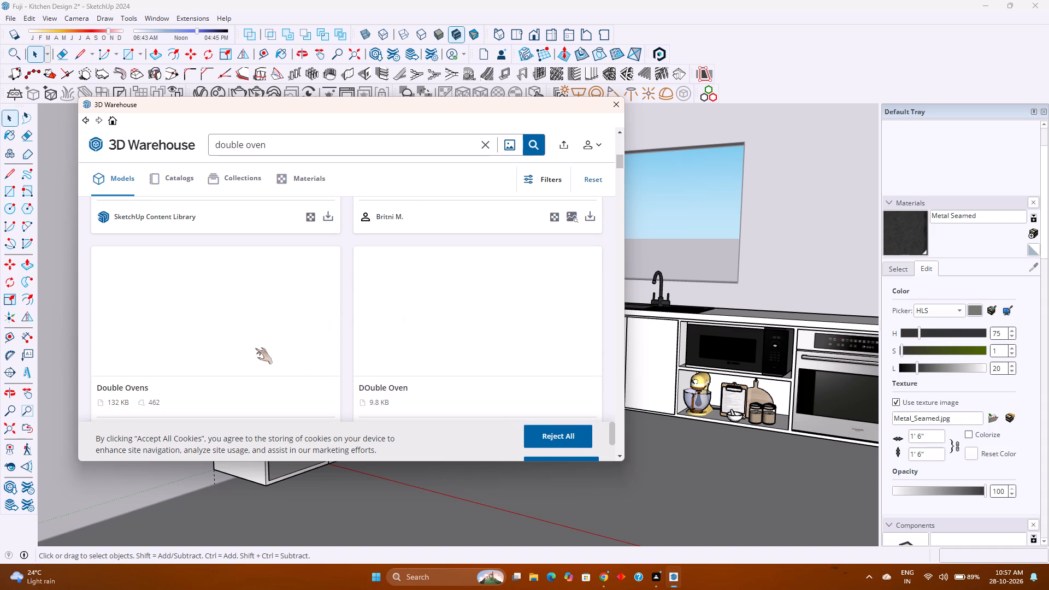
Open the 3D Warehouse search term for editing.
click(292, 140)
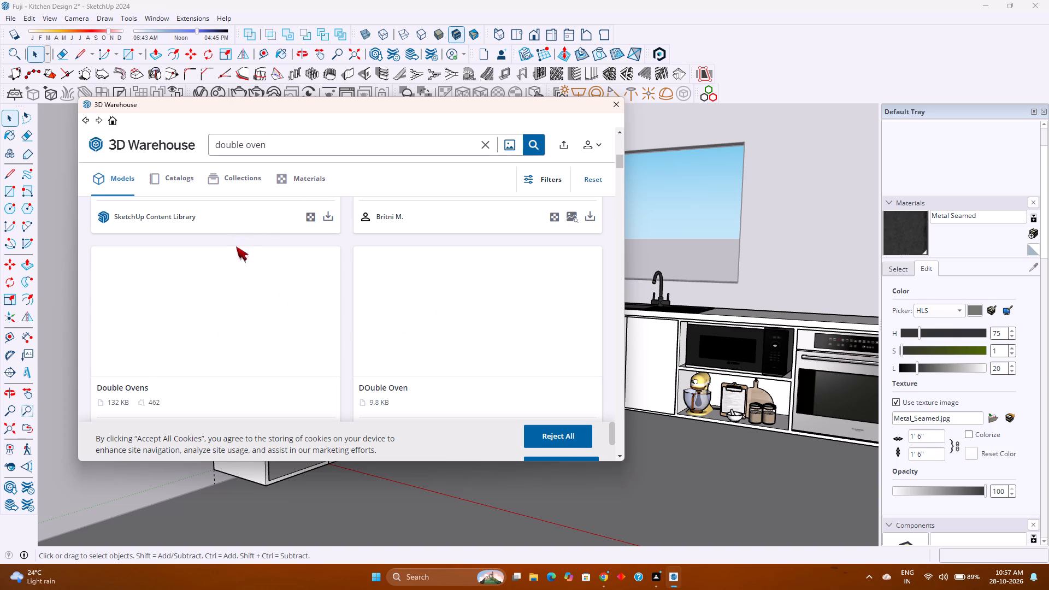